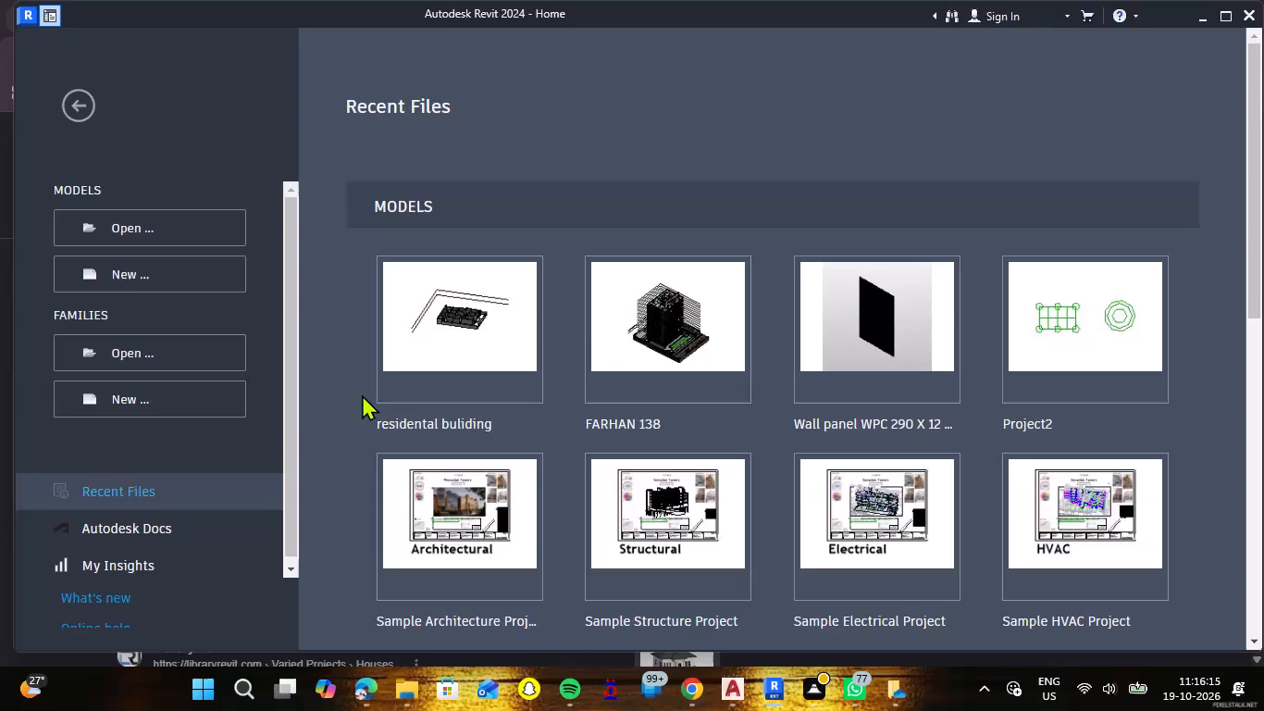
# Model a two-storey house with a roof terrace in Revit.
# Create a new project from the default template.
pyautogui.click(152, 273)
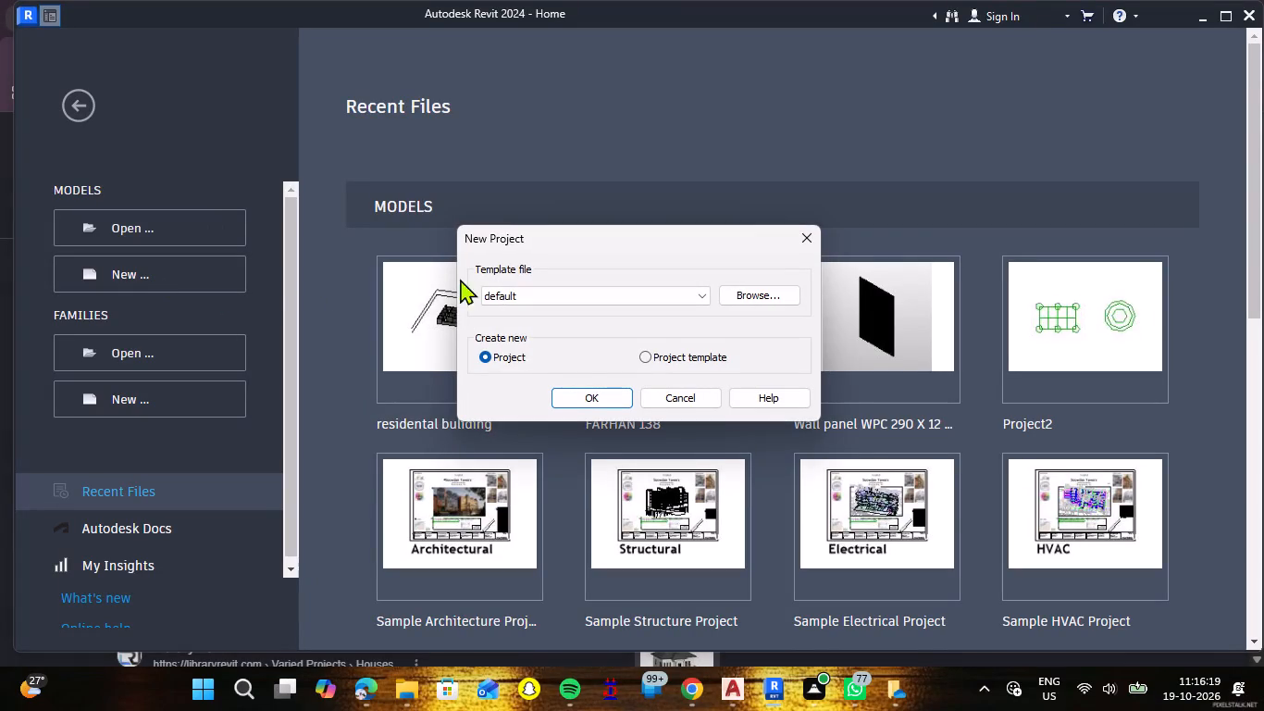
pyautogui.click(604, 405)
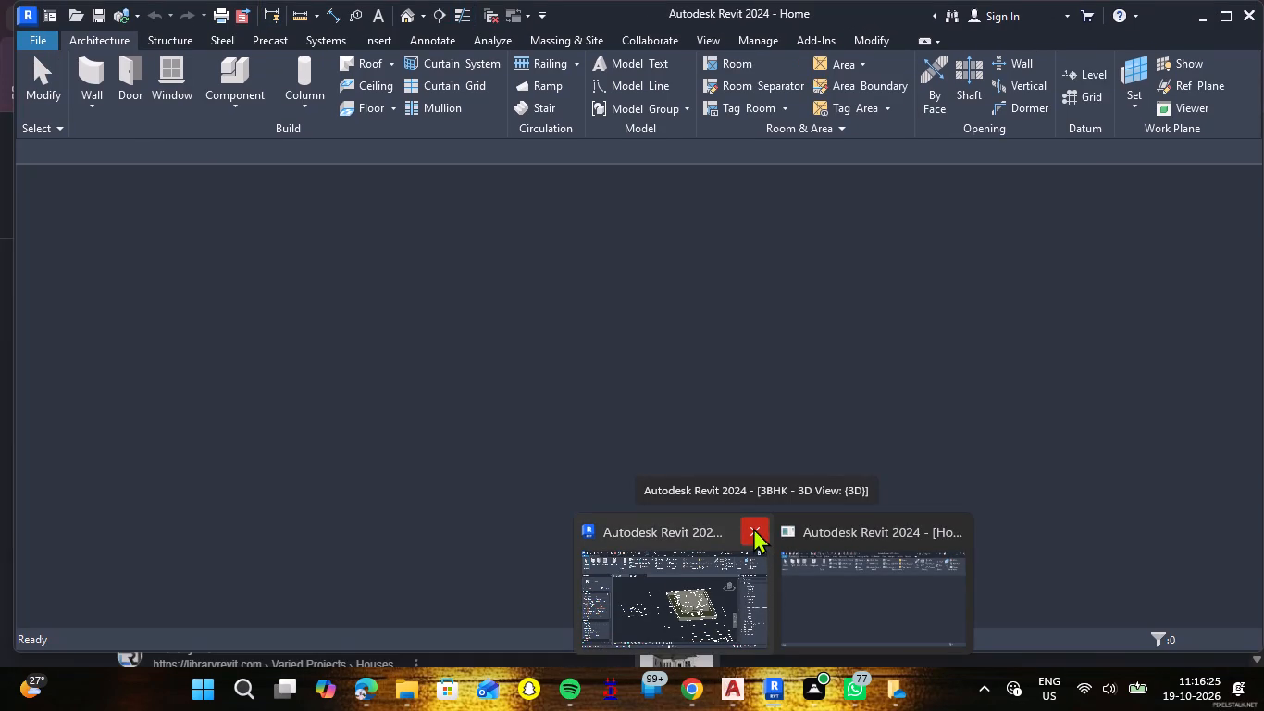
# Close the other open Revit window showing the 3BHK model's 3D view.
pyautogui.click(753, 528)
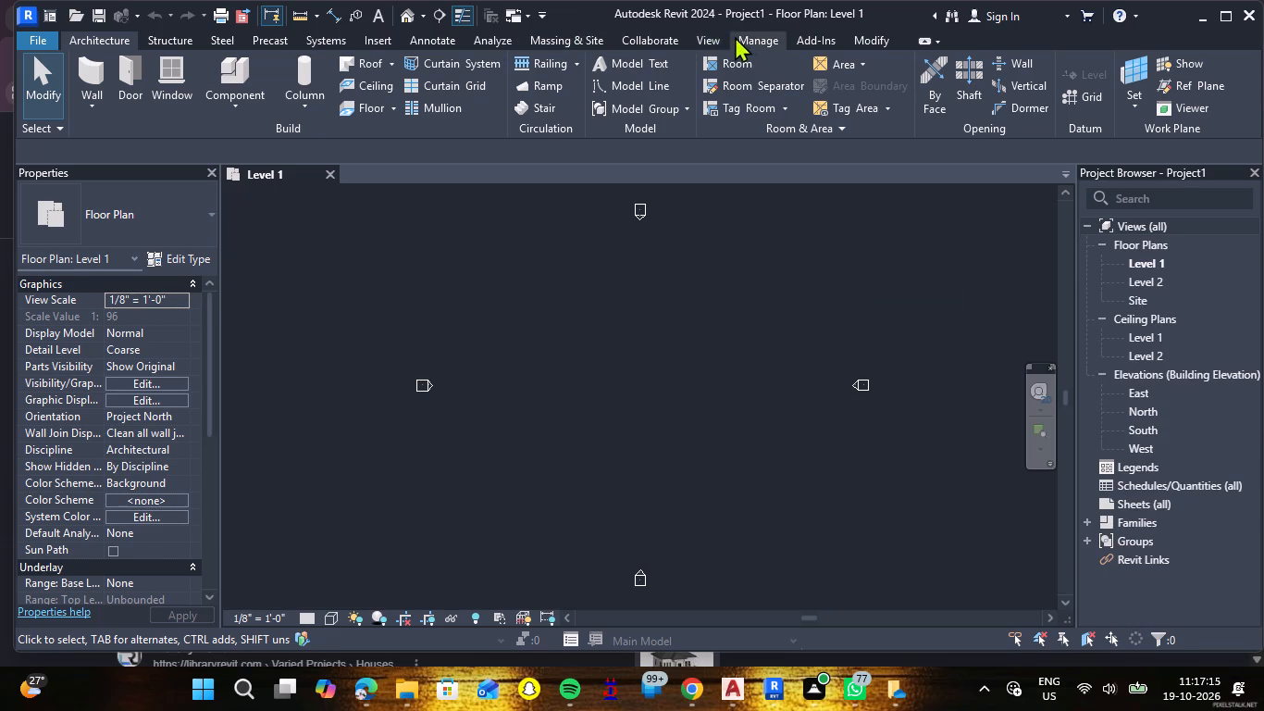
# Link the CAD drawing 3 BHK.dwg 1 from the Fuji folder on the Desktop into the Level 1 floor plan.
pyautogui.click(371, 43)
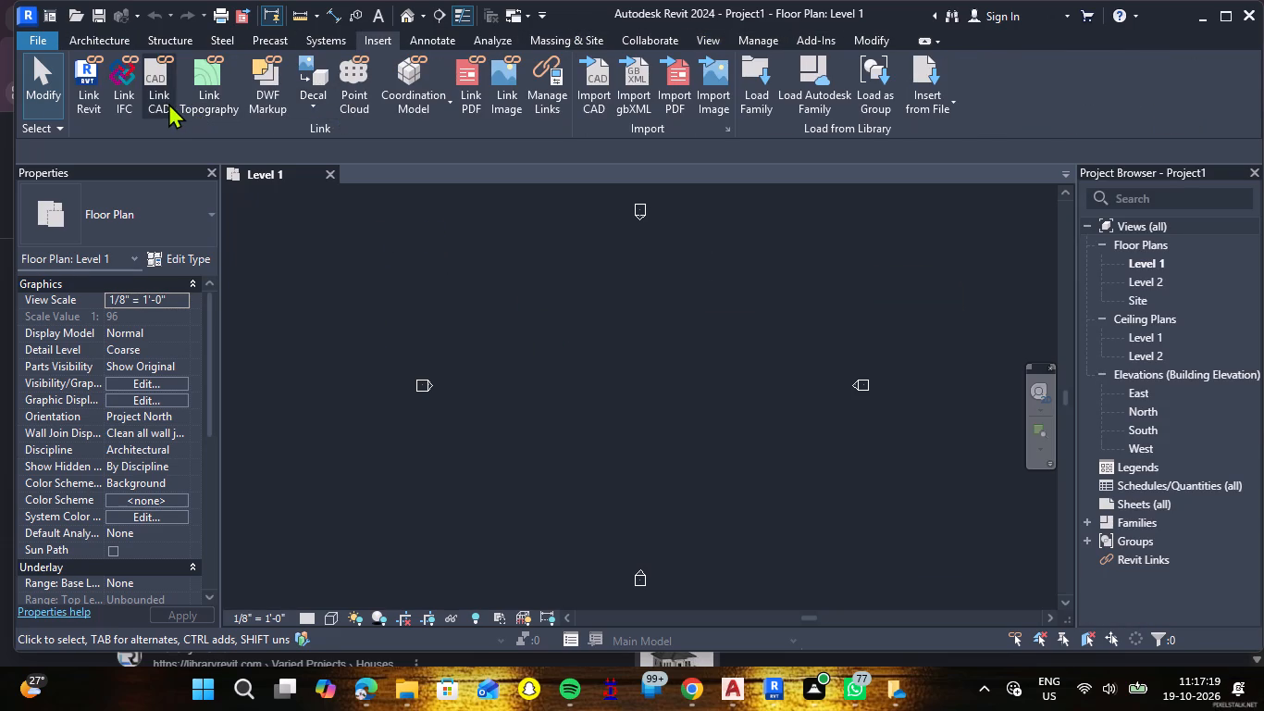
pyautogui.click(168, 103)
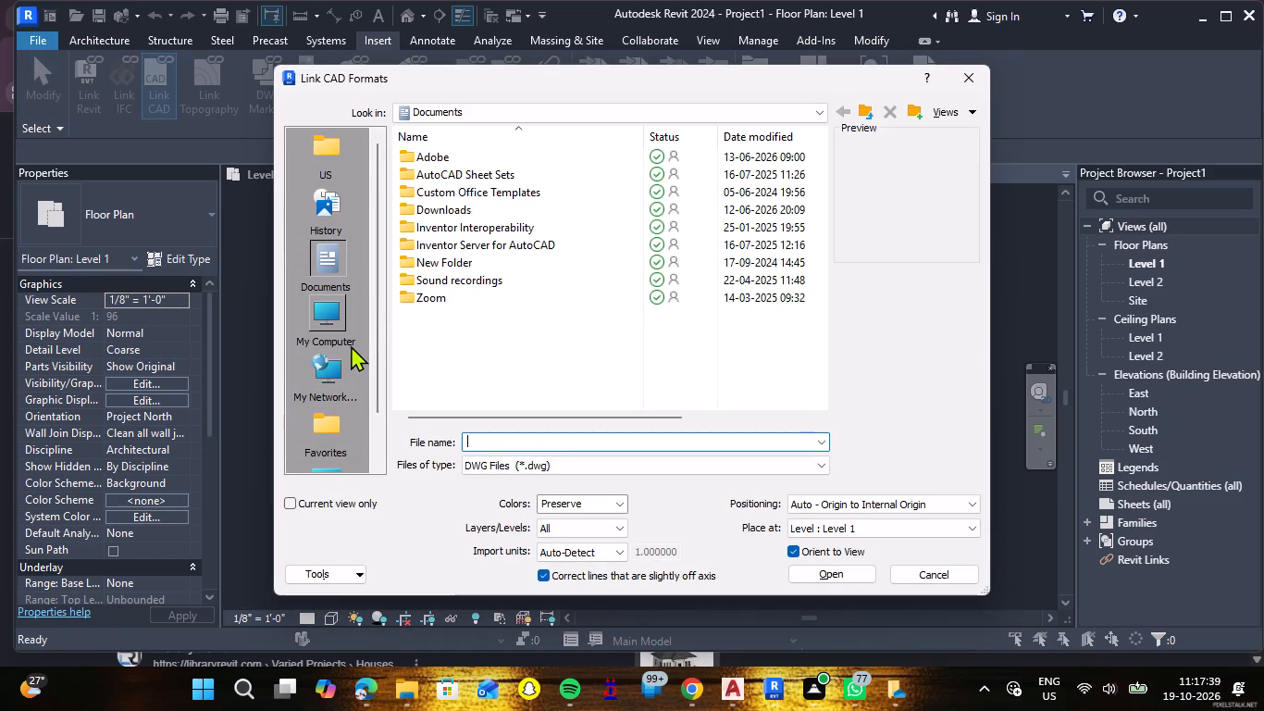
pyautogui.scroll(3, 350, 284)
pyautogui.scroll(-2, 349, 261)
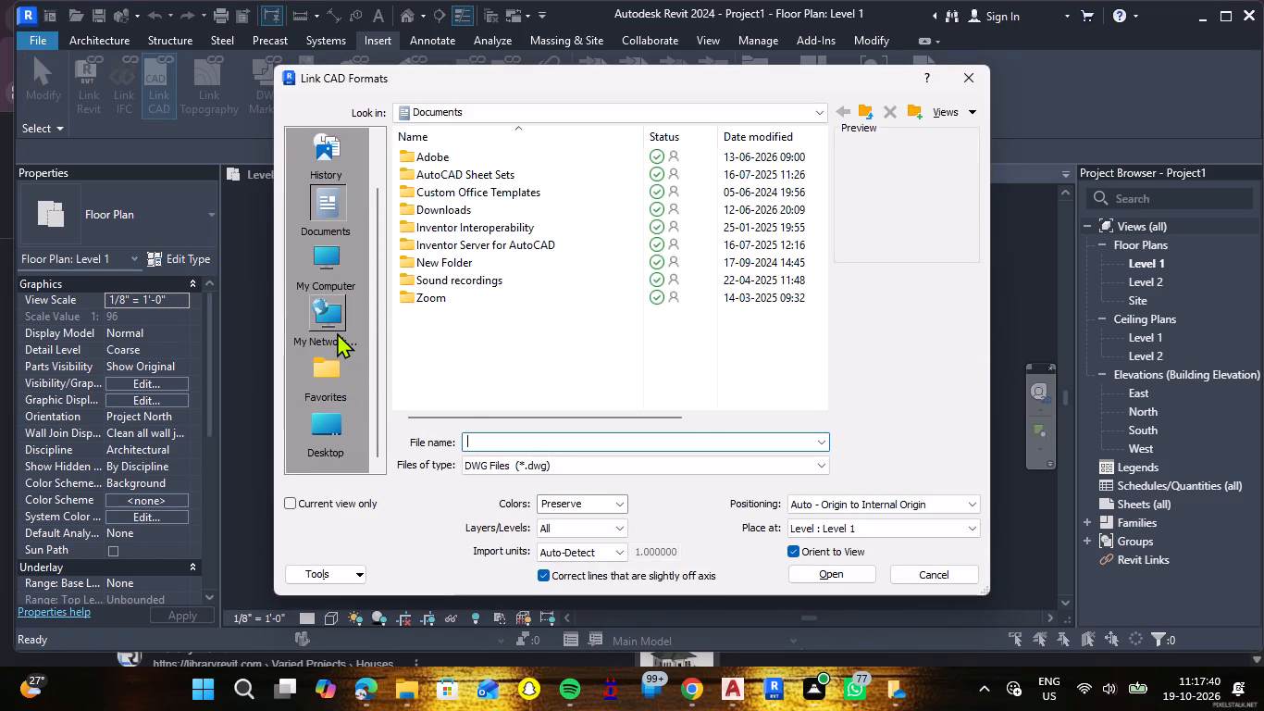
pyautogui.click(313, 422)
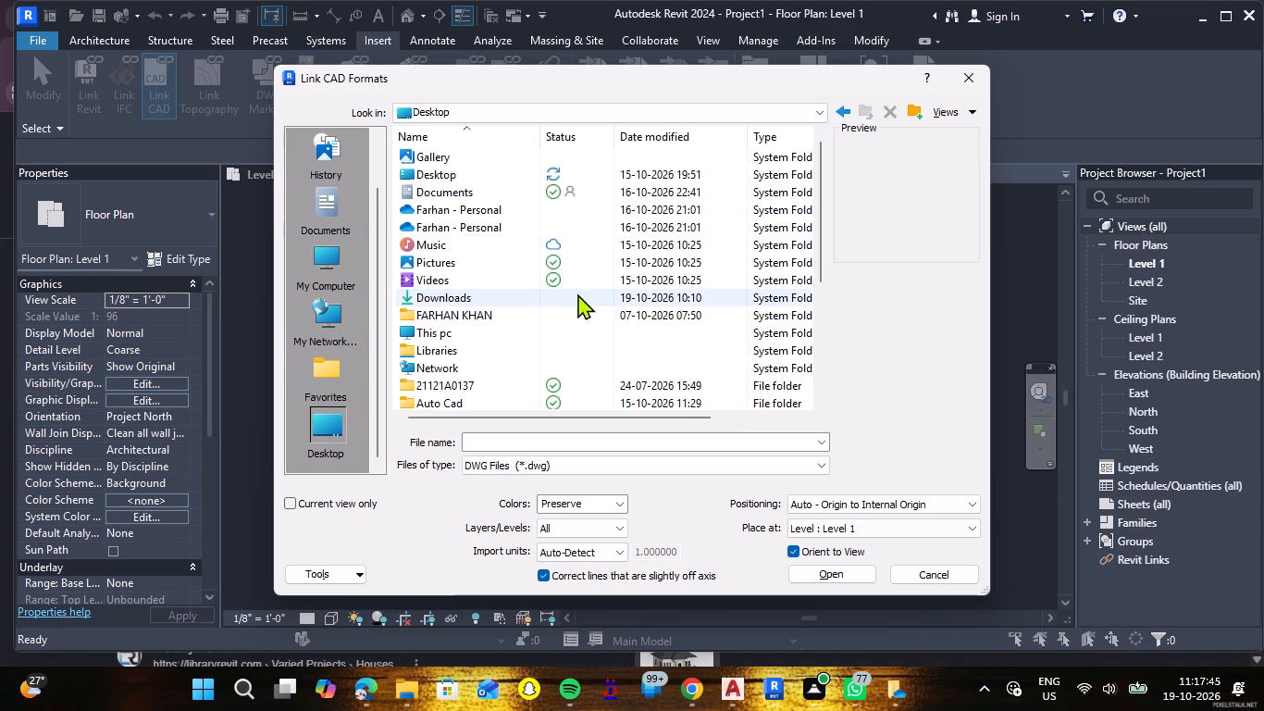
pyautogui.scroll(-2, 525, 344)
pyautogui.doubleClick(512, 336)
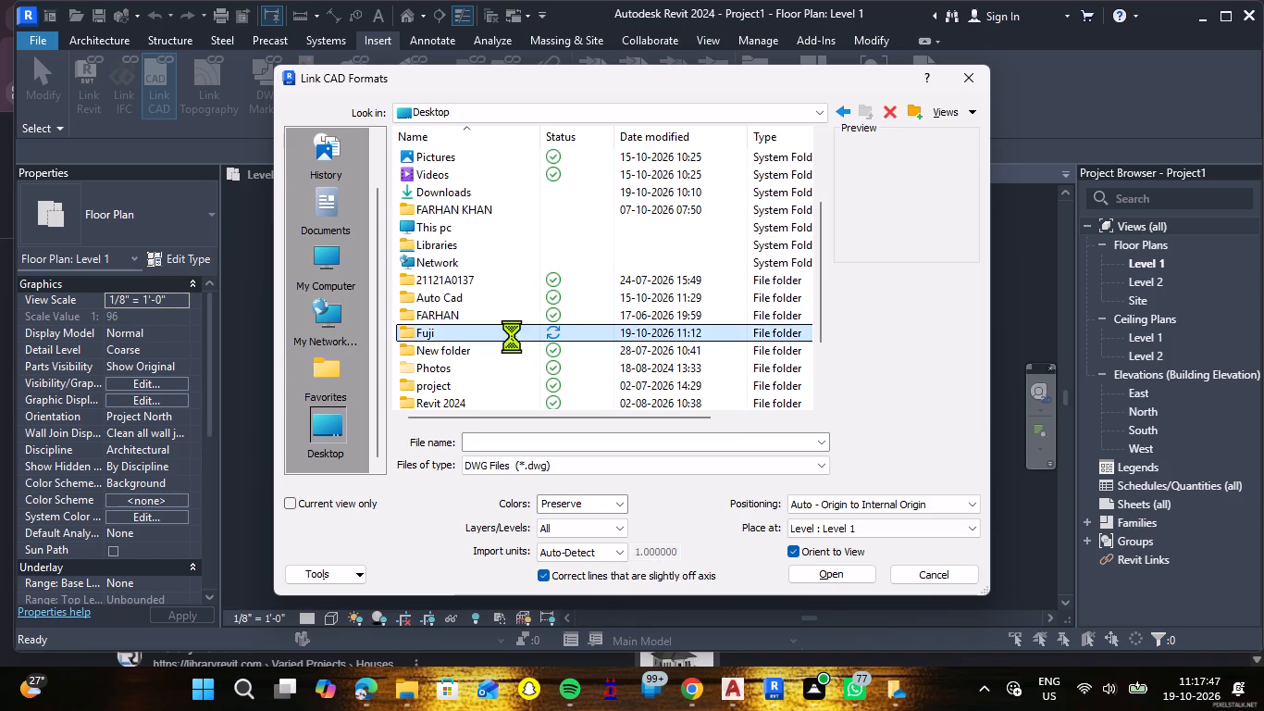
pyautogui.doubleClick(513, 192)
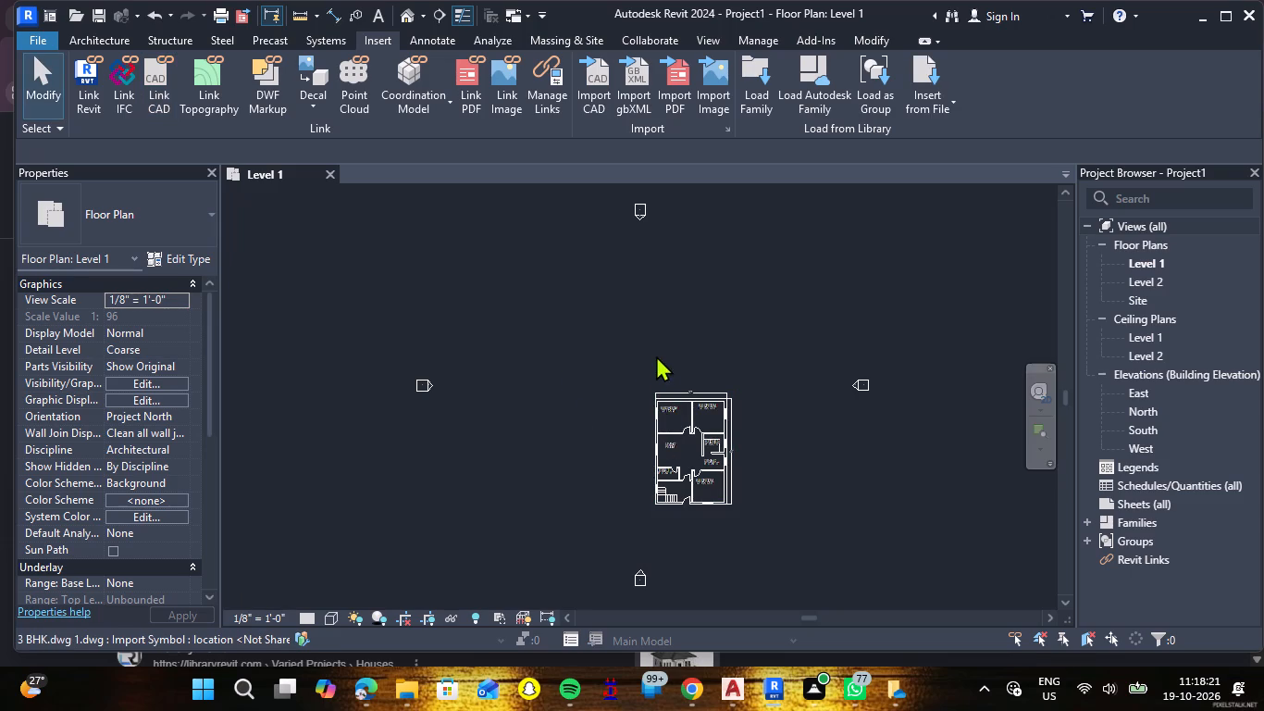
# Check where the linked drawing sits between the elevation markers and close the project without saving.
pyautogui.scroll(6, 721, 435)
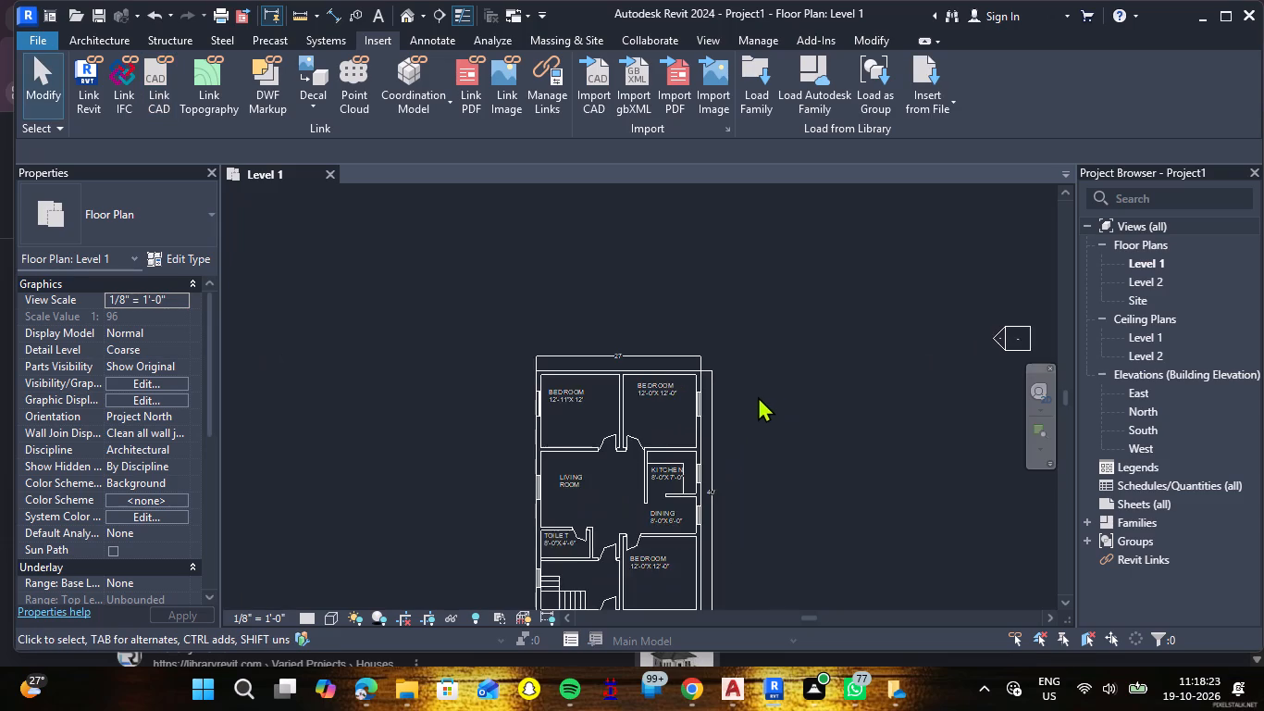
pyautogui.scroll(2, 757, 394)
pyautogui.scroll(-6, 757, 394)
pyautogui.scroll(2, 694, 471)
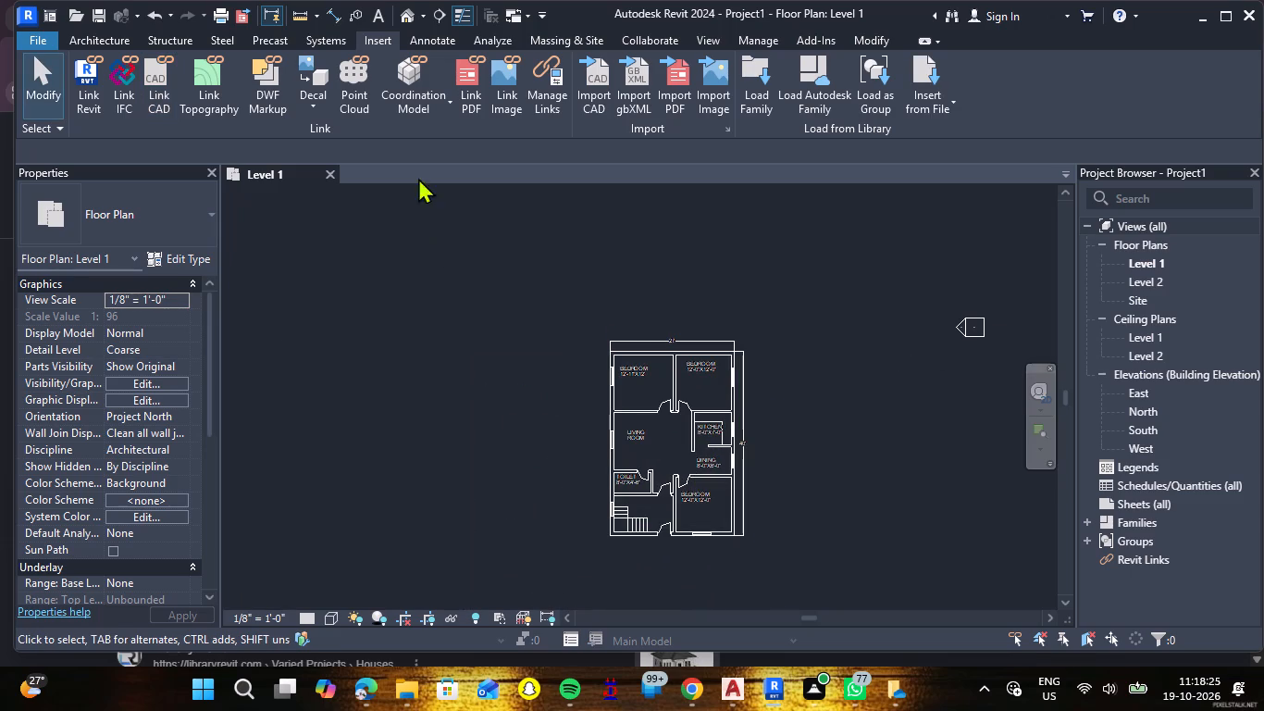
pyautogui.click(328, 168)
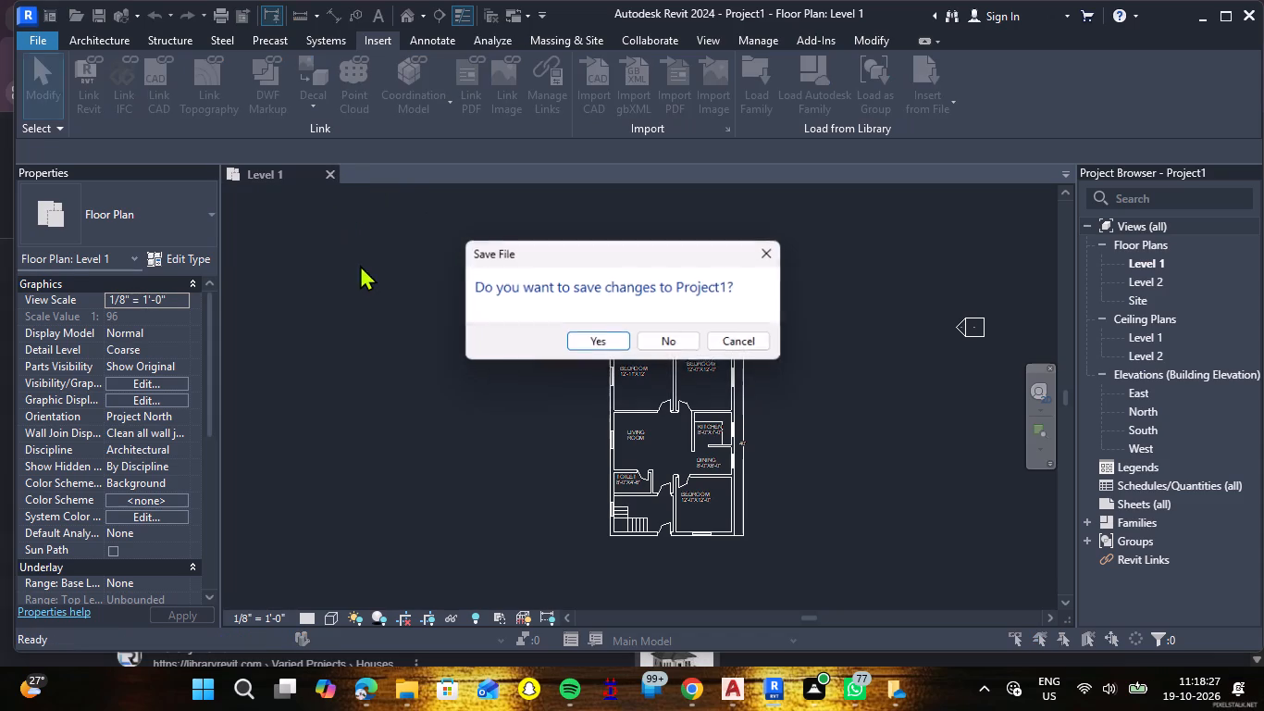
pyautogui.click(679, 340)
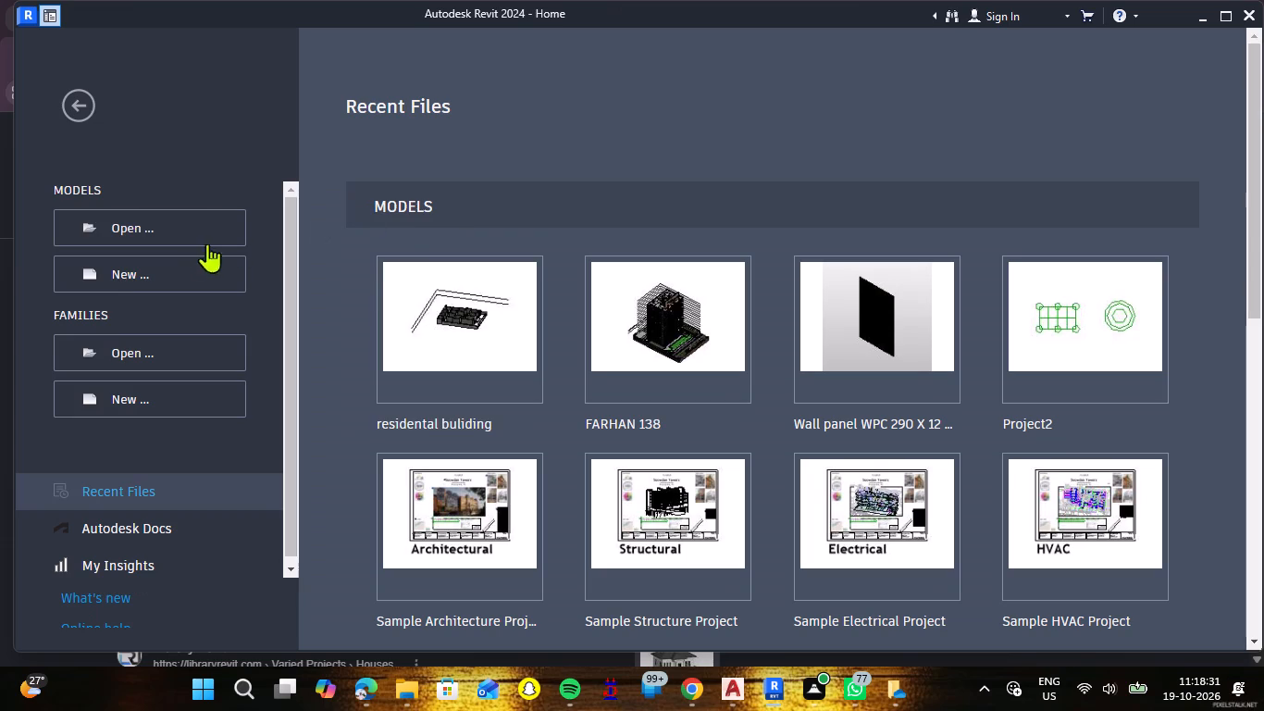
# Create another new project from the default template.
pyautogui.click(180, 268)
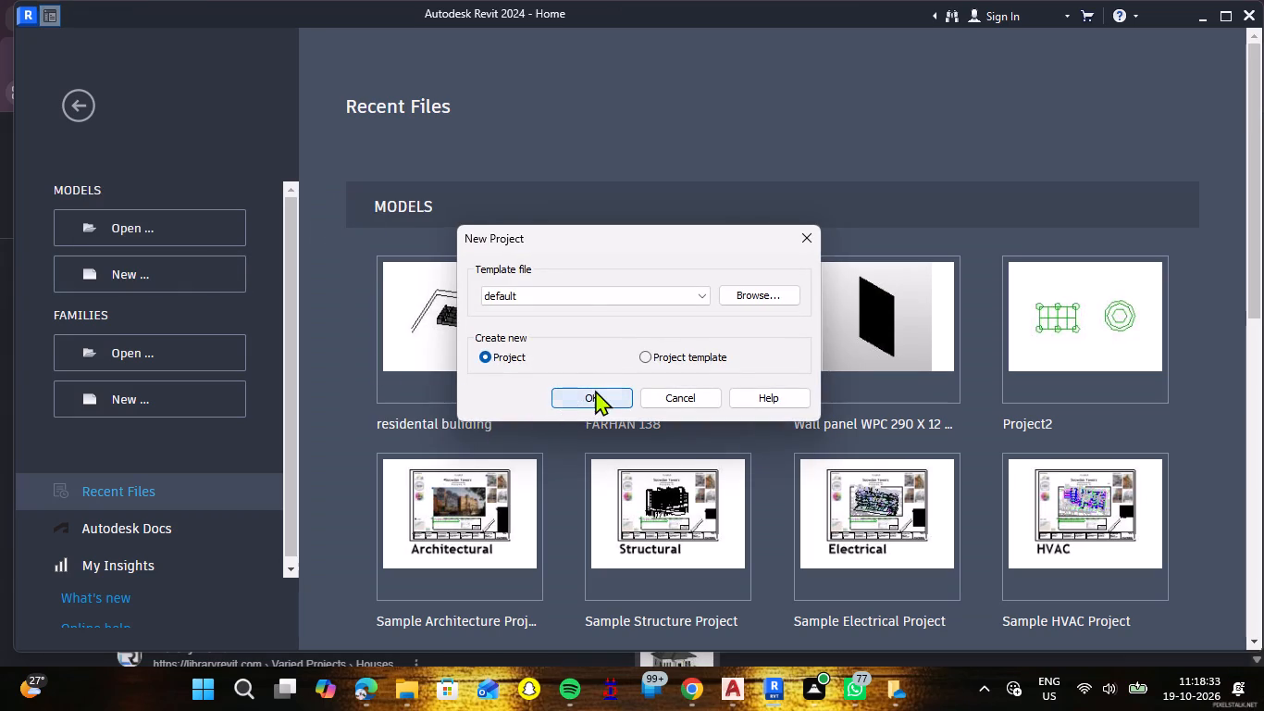
pyautogui.click(595, 390)
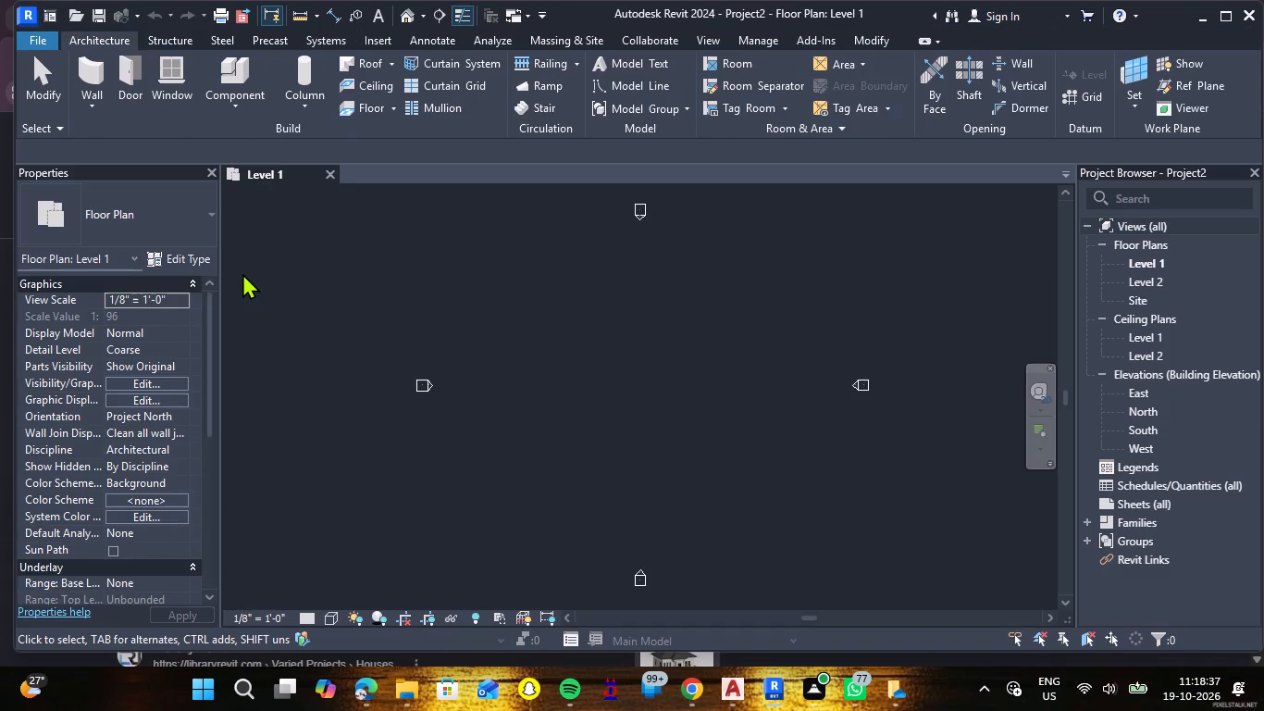
# Link the CAD drawing 3 BHK.dwg 1 into Level 1 with positioning set to Auto - Center to Center.
pyautogui.click(393, 48)
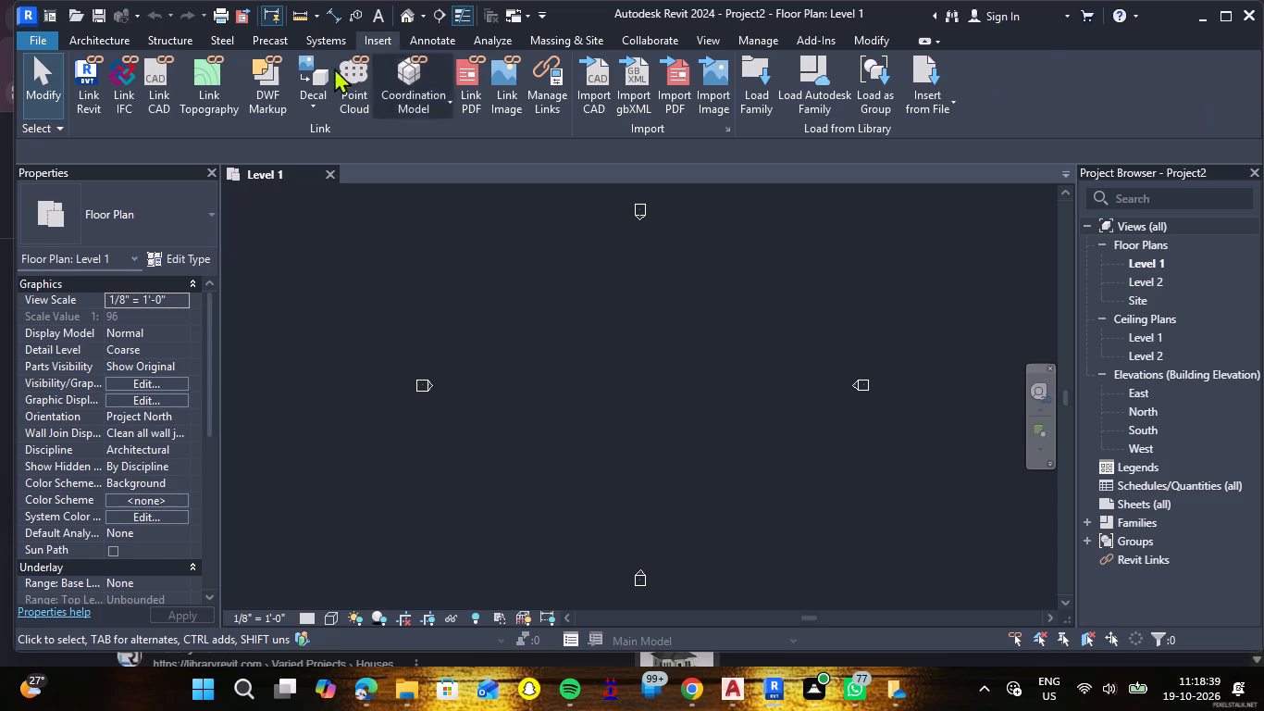
pyautogui.click(164, 89)
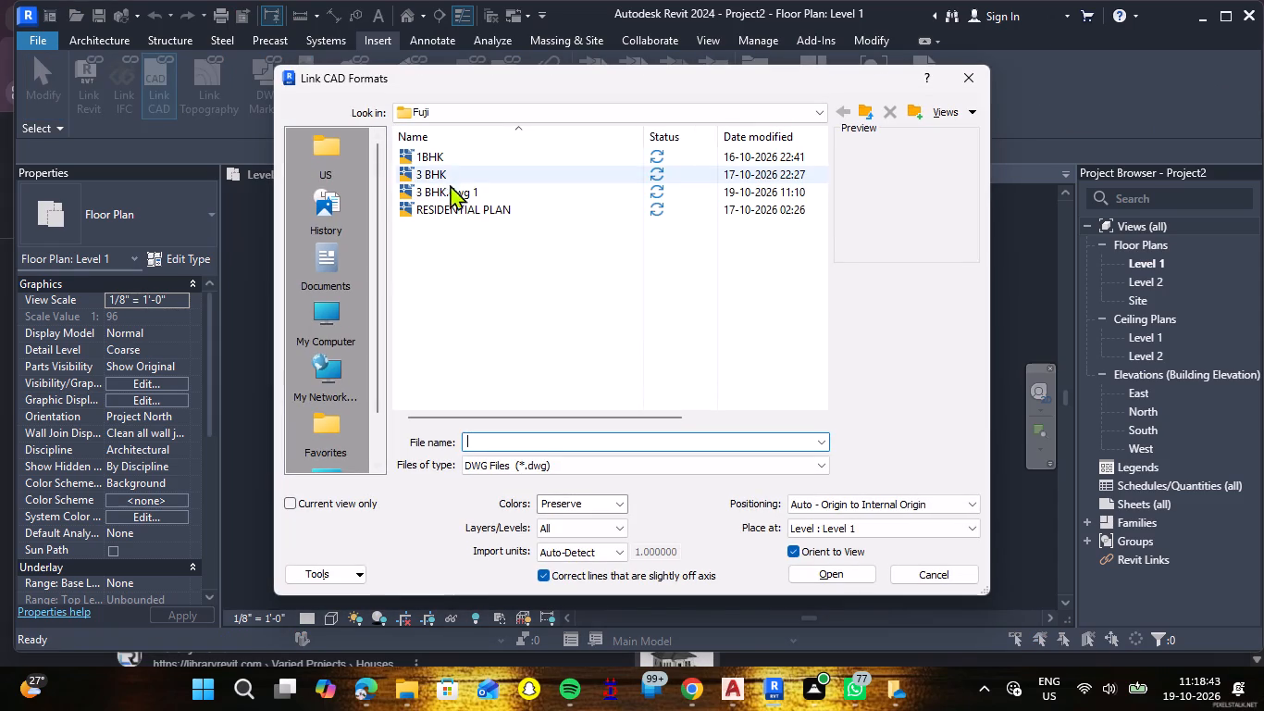
pyautogui.click(452, 189)
pyautogui.click(869, 499)
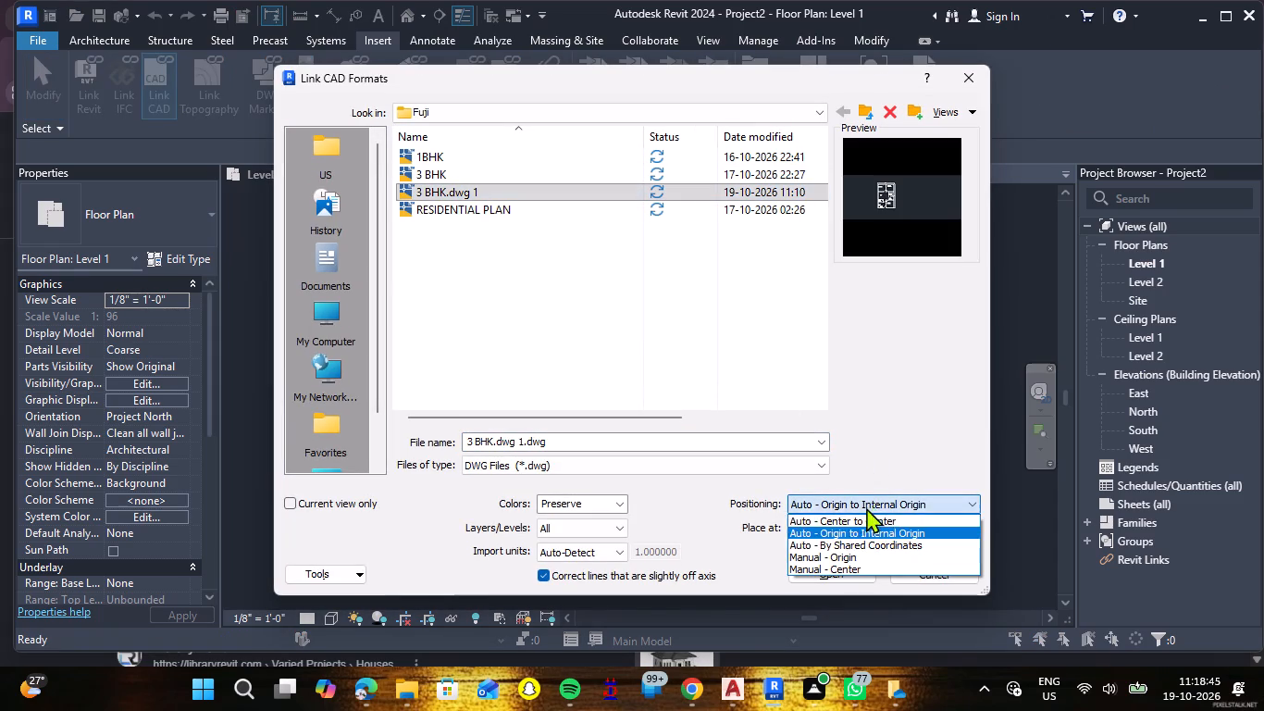
pyautogui.click(859, 516)
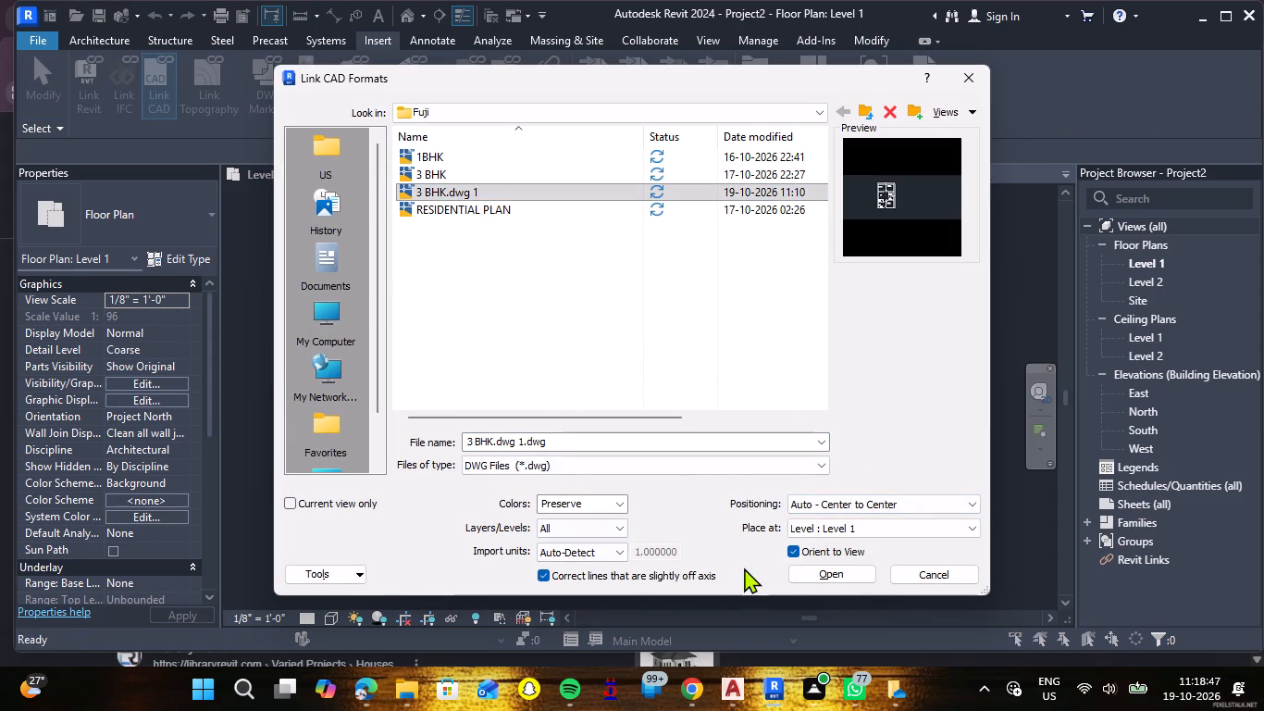
pyautogui.click(842, 575)
# Examine the linked floor plan's room layout, labels and overall dimensions.
pyautogui.scroll(4, 647, 380)
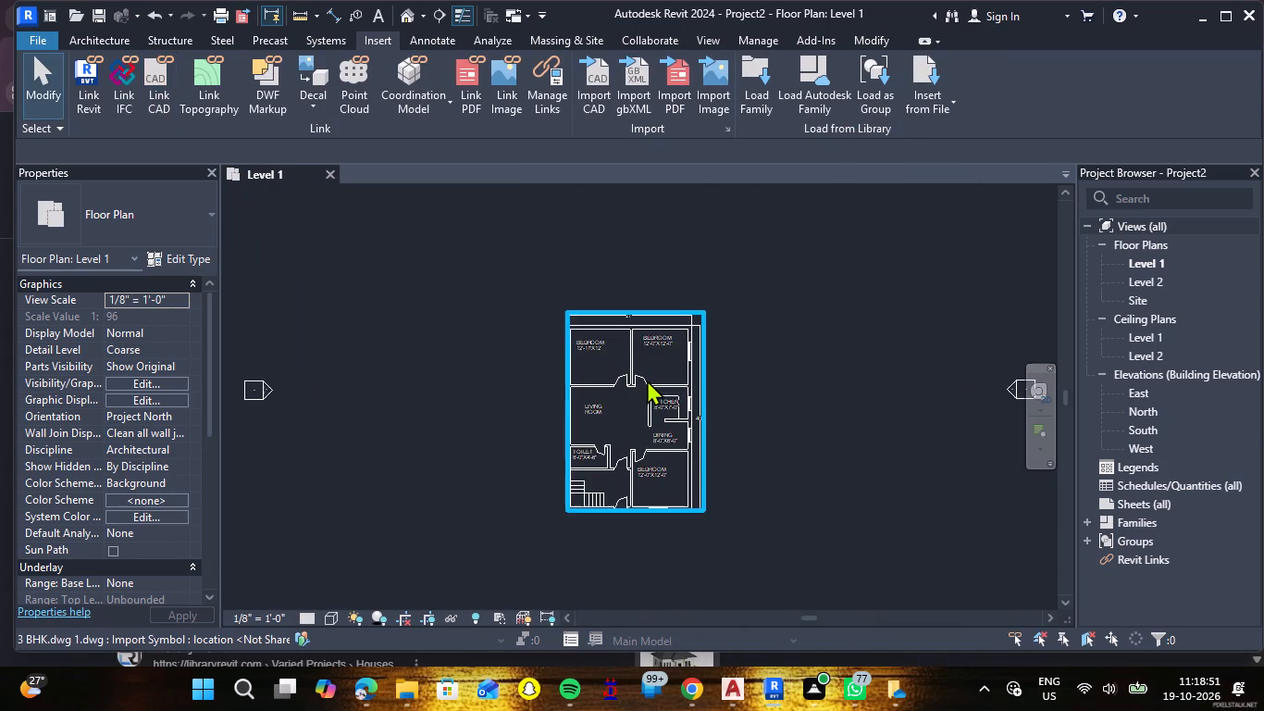
pyautogui.scroll(2, 647, 380)
pyautogui.scroll(3, 539, 301)
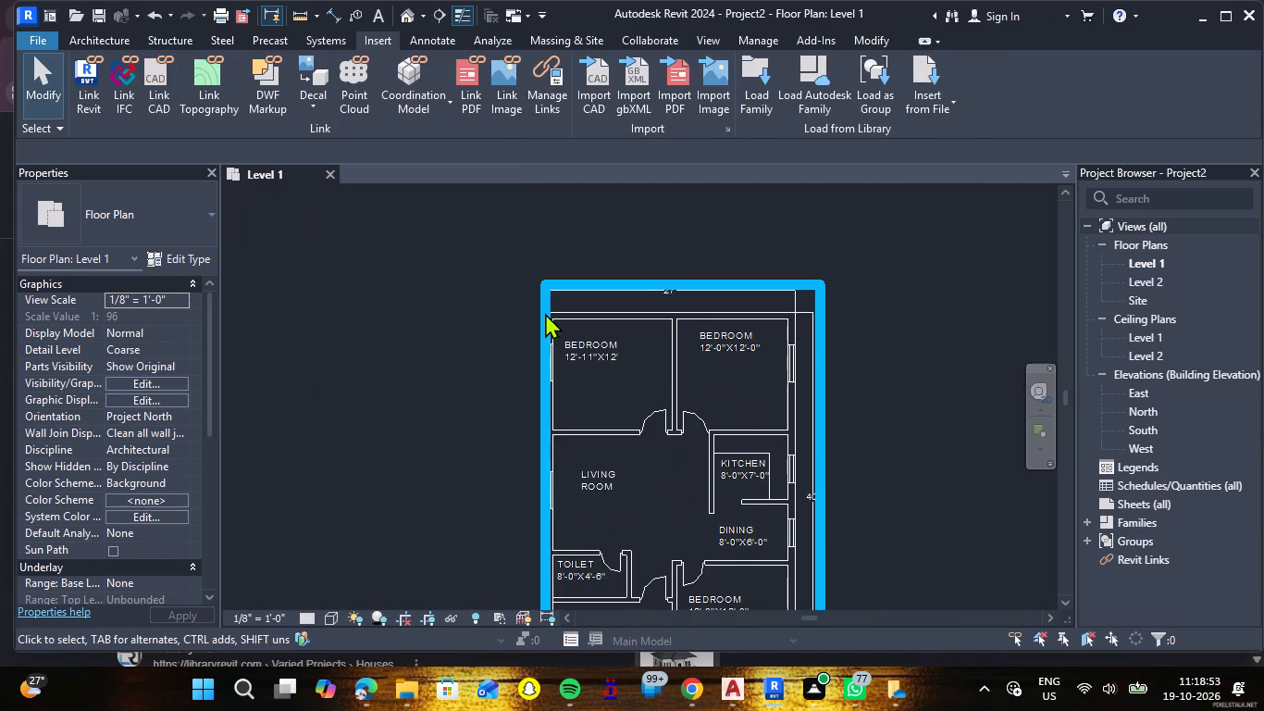
pyautogui.scroll(3, 545, 311)
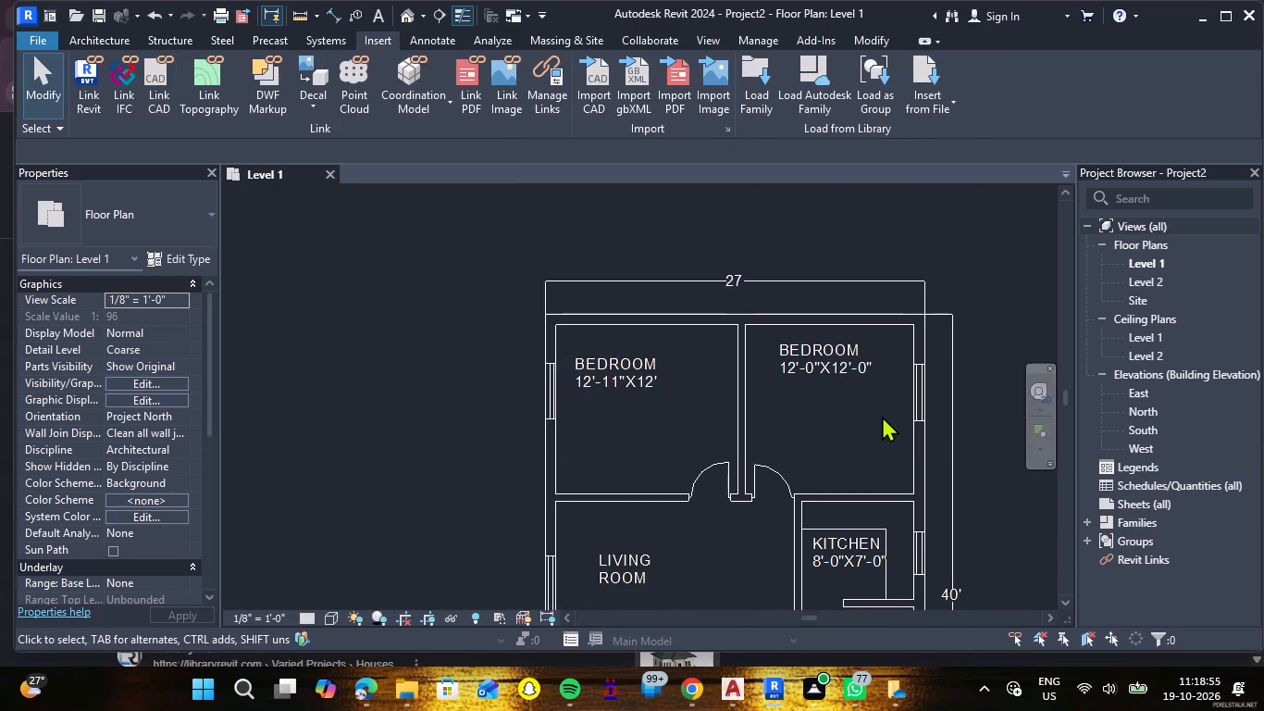
pyautogui.click(861, 277)
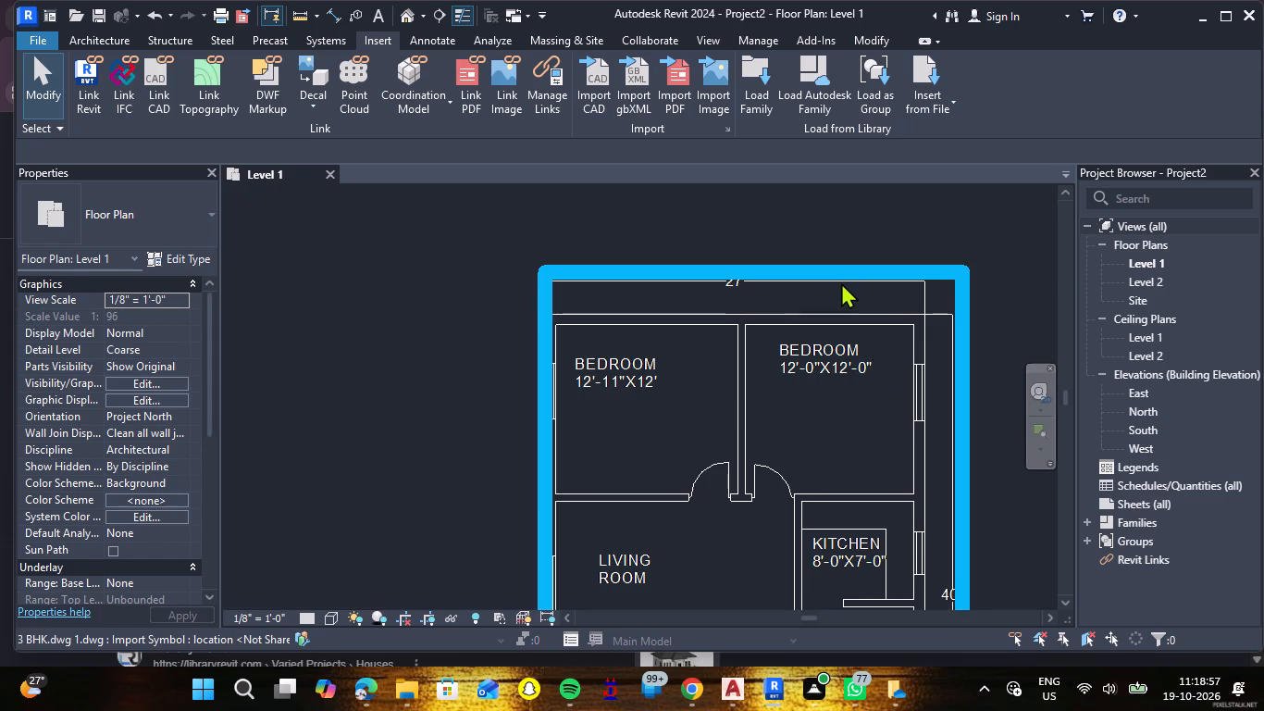
pyautogui.click(376, 387)
pyautogui.scroll(-1, 376, 387)
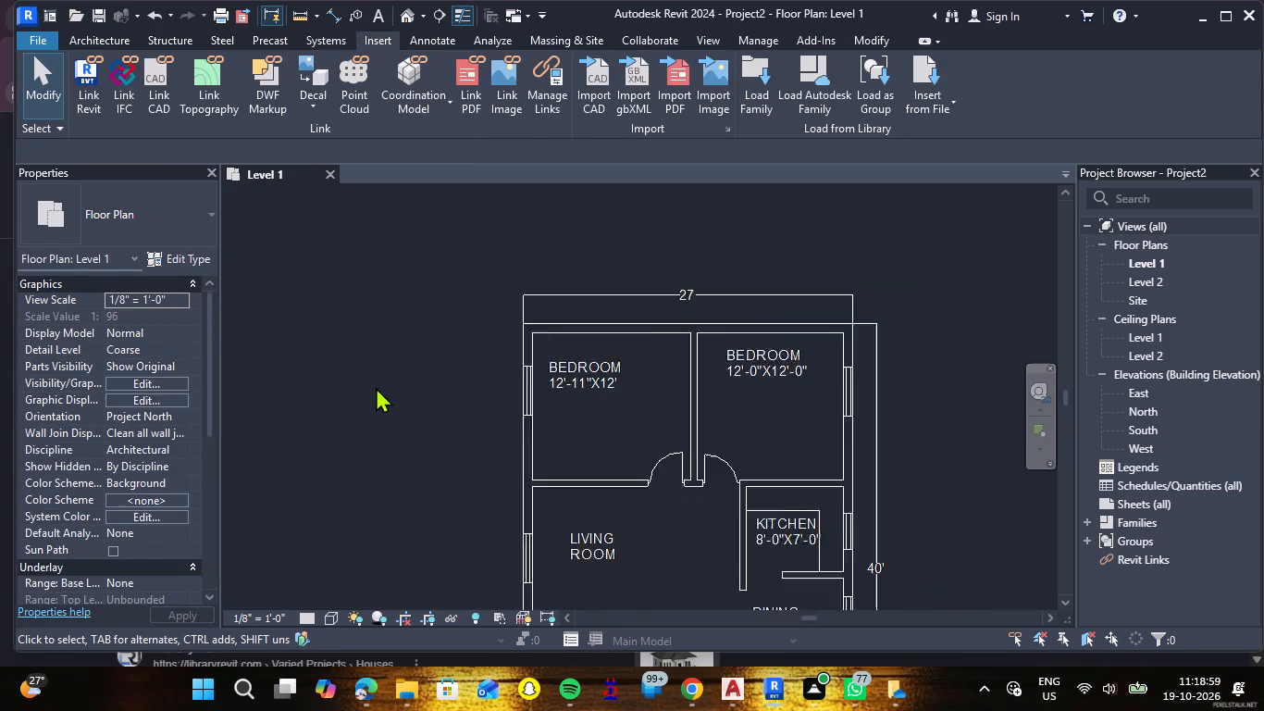
pyautogui.scroll(-2, 376, 387)
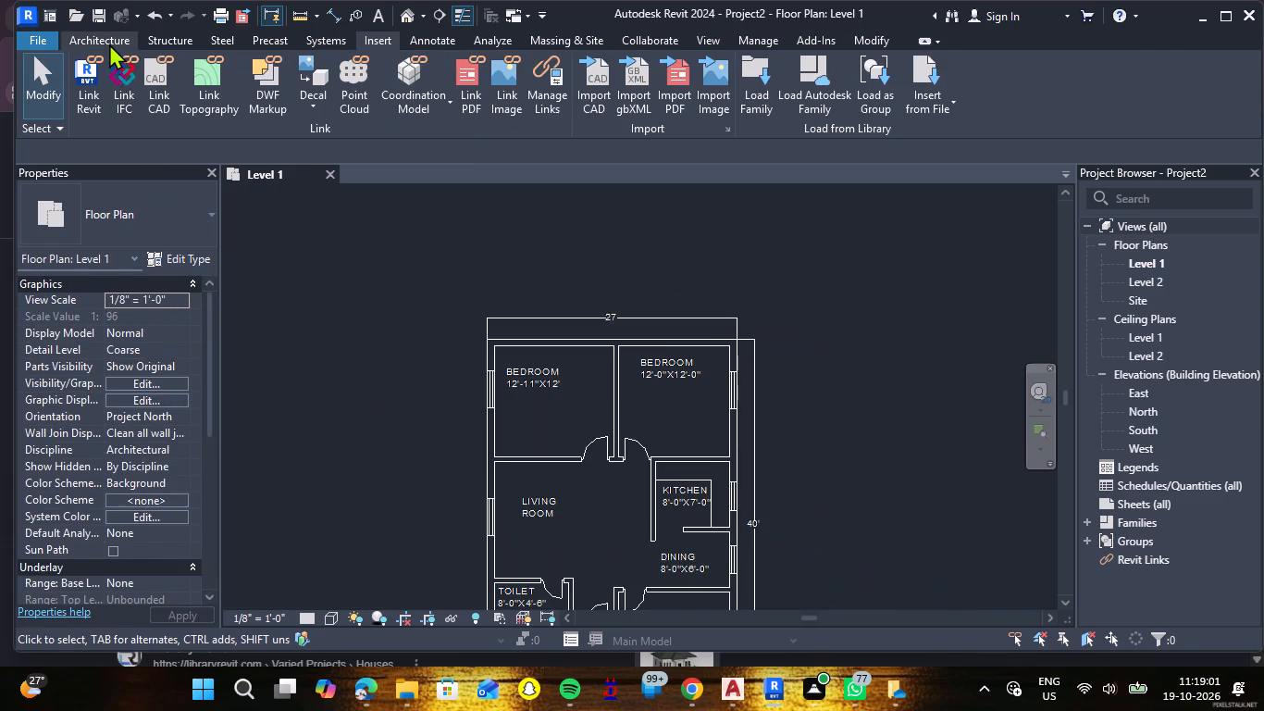
# Start the Wall tool and duplicate the Basic Wall type Generic - 8" as a new type named Generic - 9".
pyautogui.click(109, 44)
pyautogui.click(93, 74)
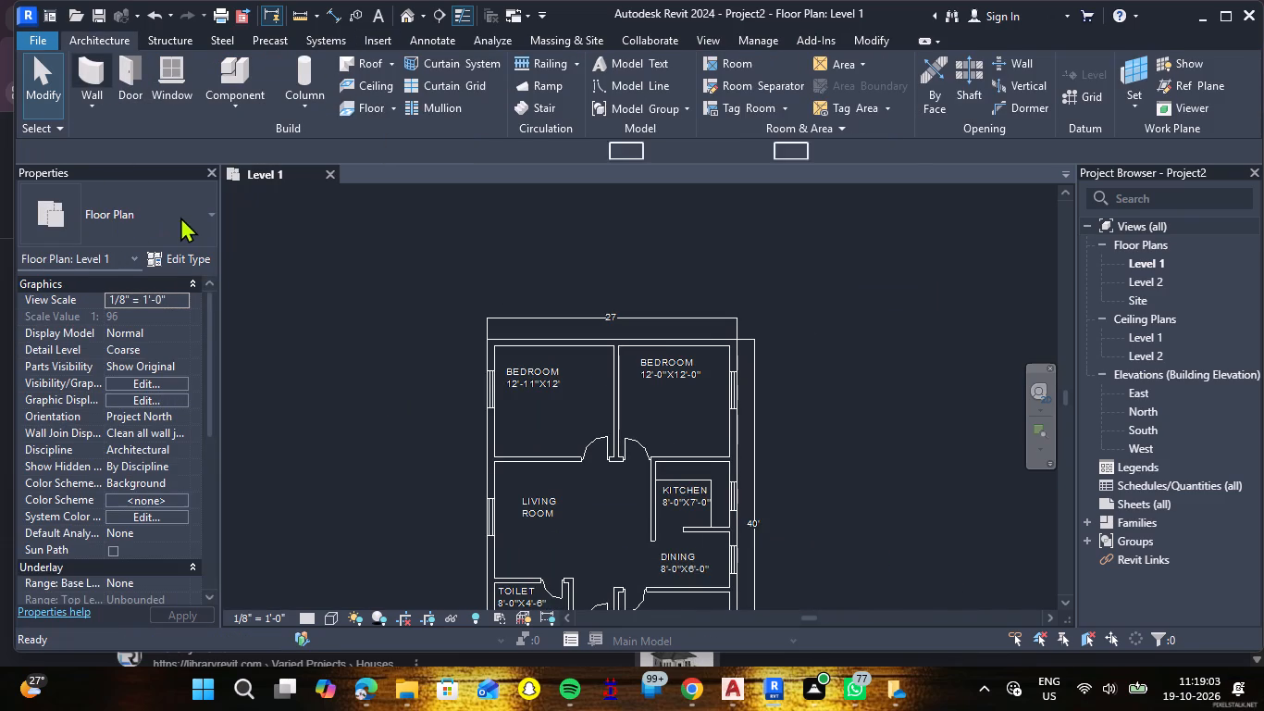
pyautogui.click(204, 218)
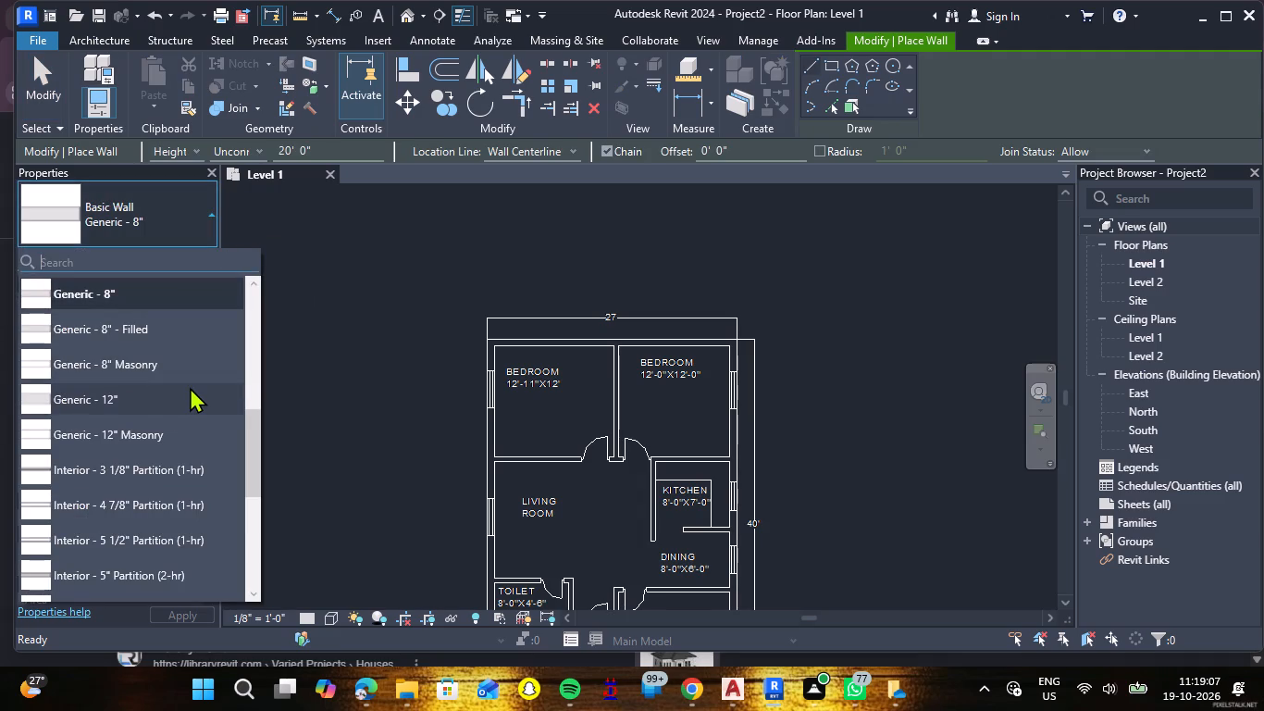
pyautogui.scroll(1, 190, 387)
pyautogui.scroll(-1, 190, 387)
pyautogui.click(171, 292)
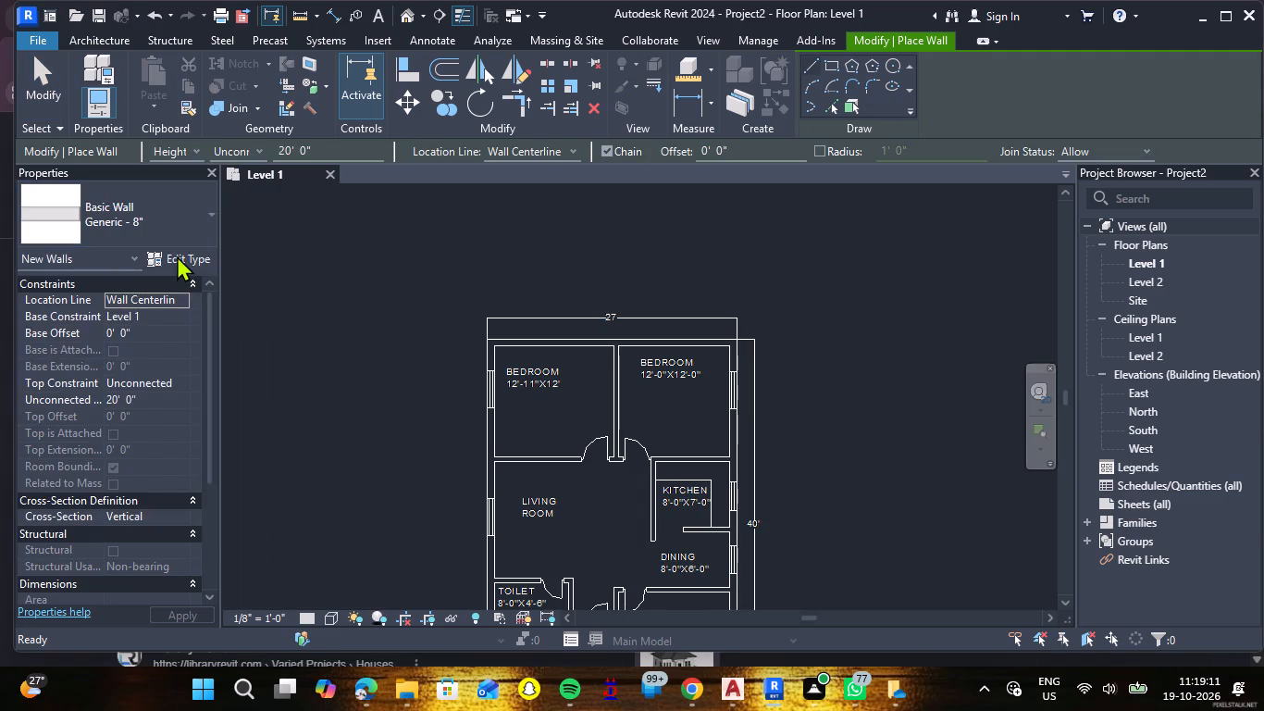
pyautogui.click(177, 256)
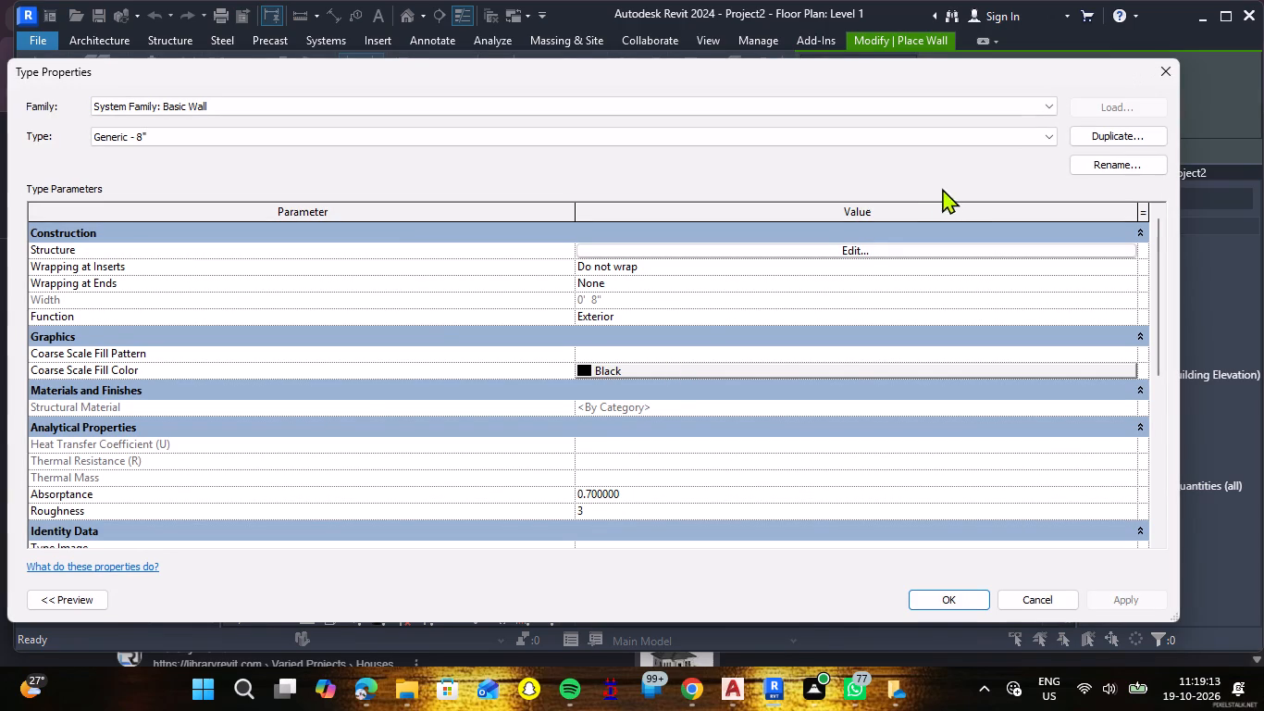
pyautogui.click(1094, 140)
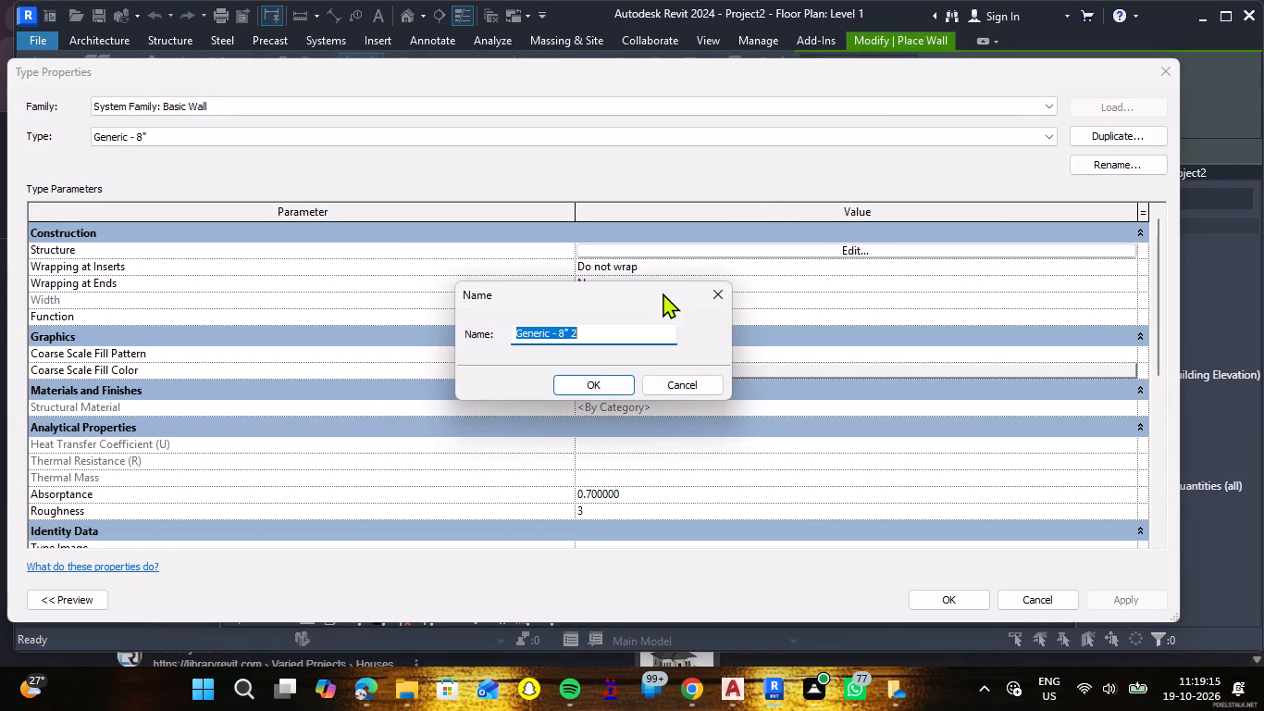
pyautogui.click(649, 333)
pyautogui.press('BackSpace')
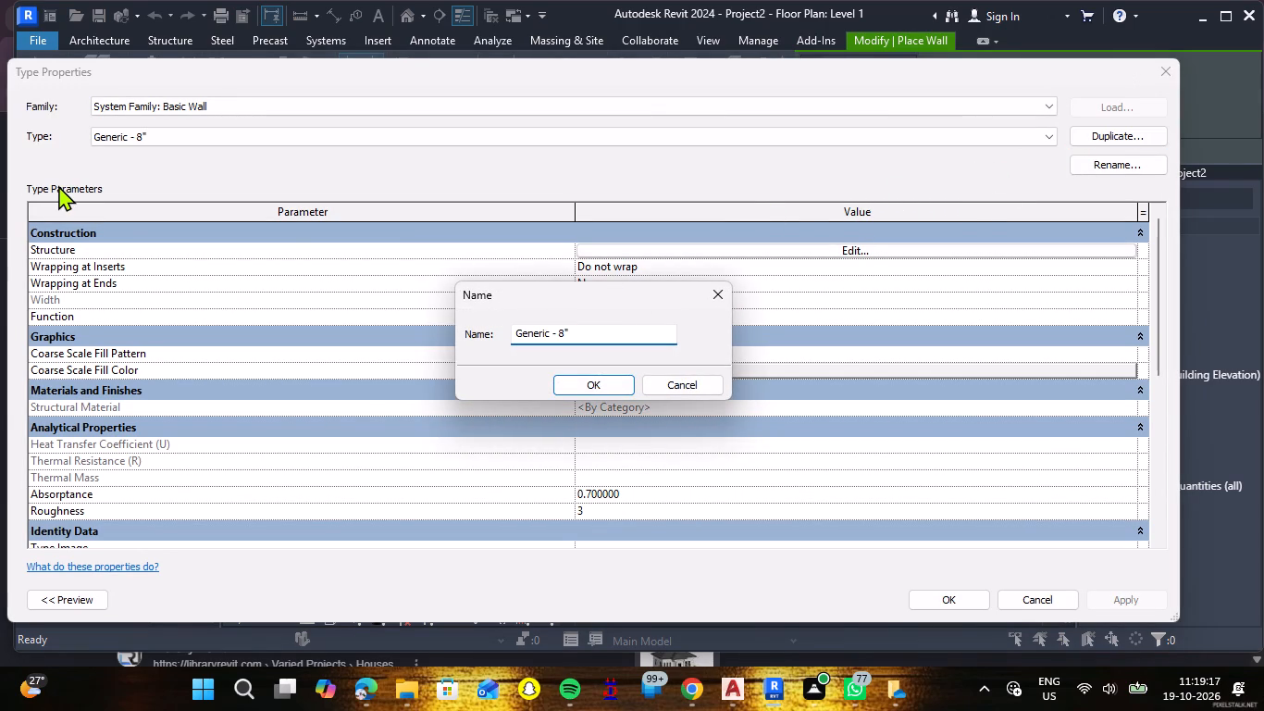
pyautogui.press('BackSpace')
pyautogui.press('BackSpace')
pyautogui.press('BackSpace')
pyautogui.write('9"')
pyautogui.press('Return')
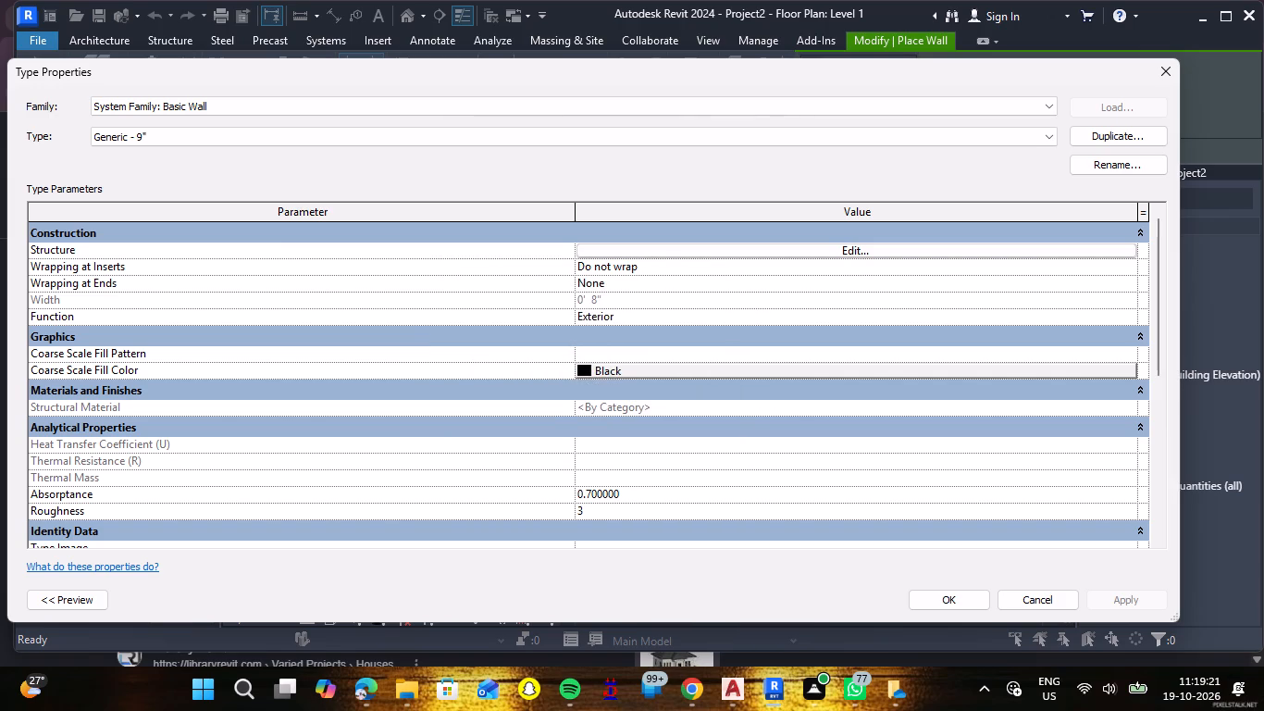
# Set the structure layer thickness of wall type Generic - 9" to 9" and apply the type changes.
pyautogui.click(781, 251)
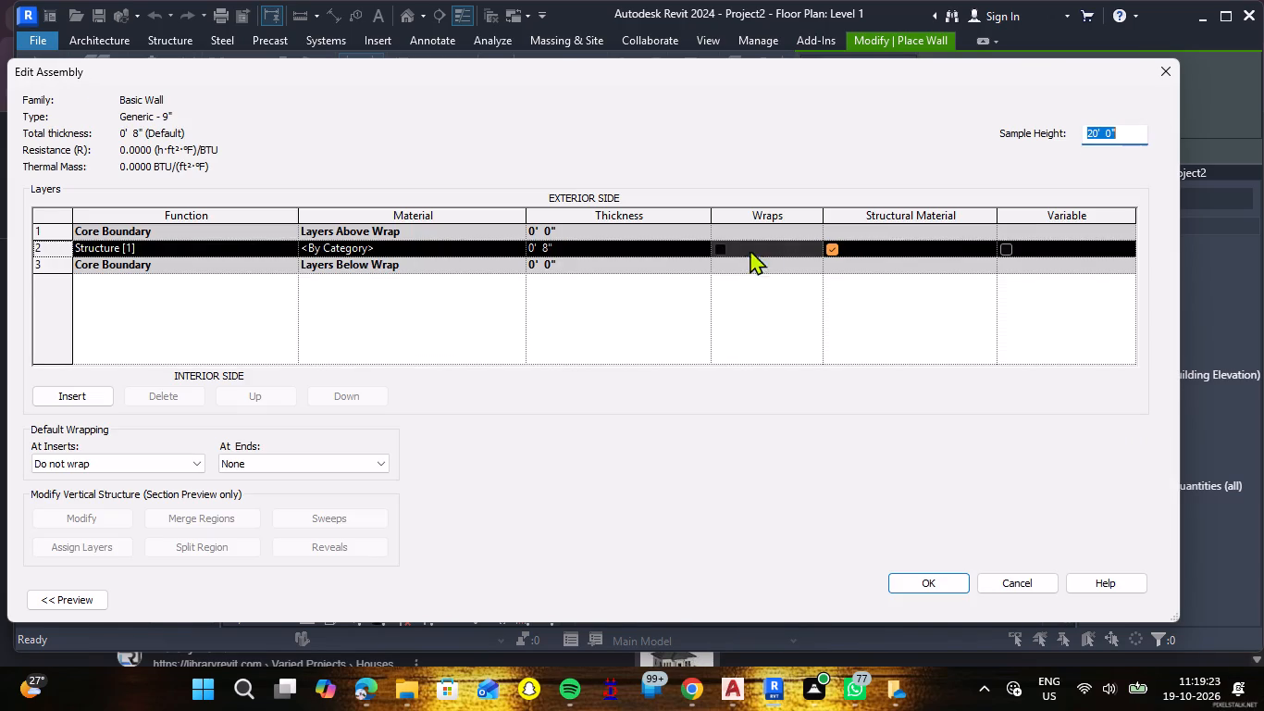
pyautogui.click(566, 249)
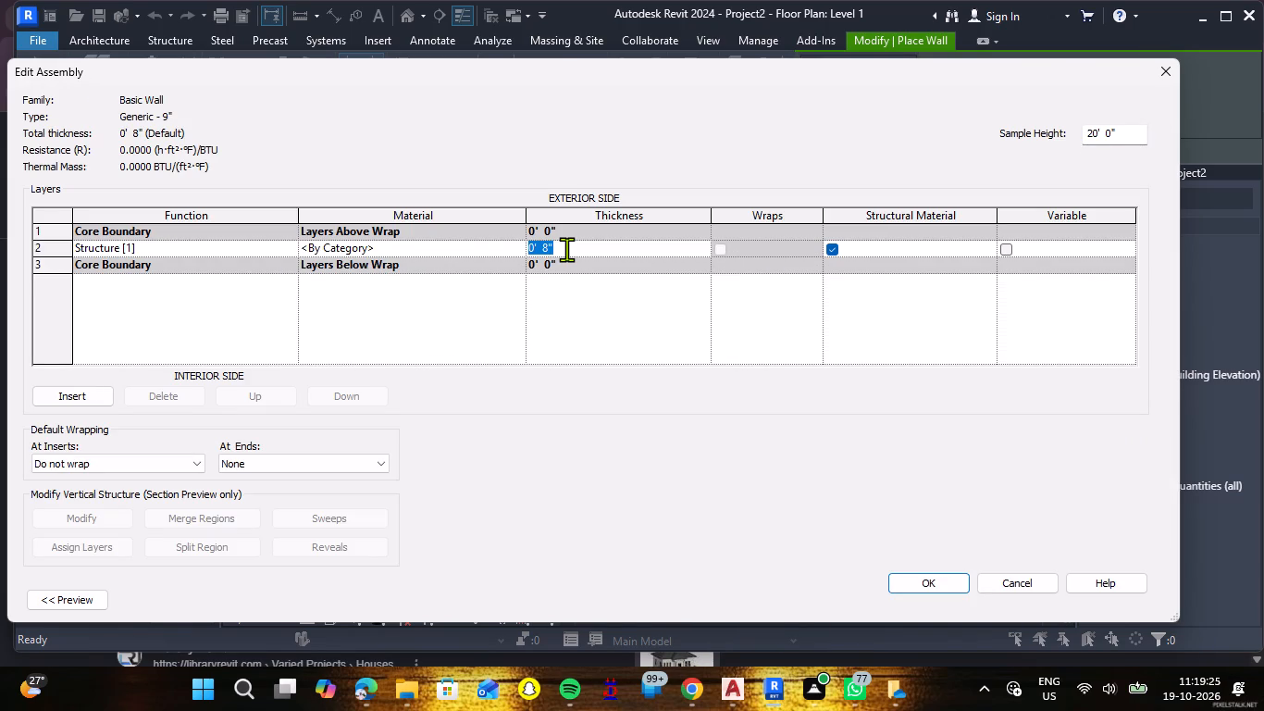
pyautogui.write('9"')
pyautogui.press('Return')
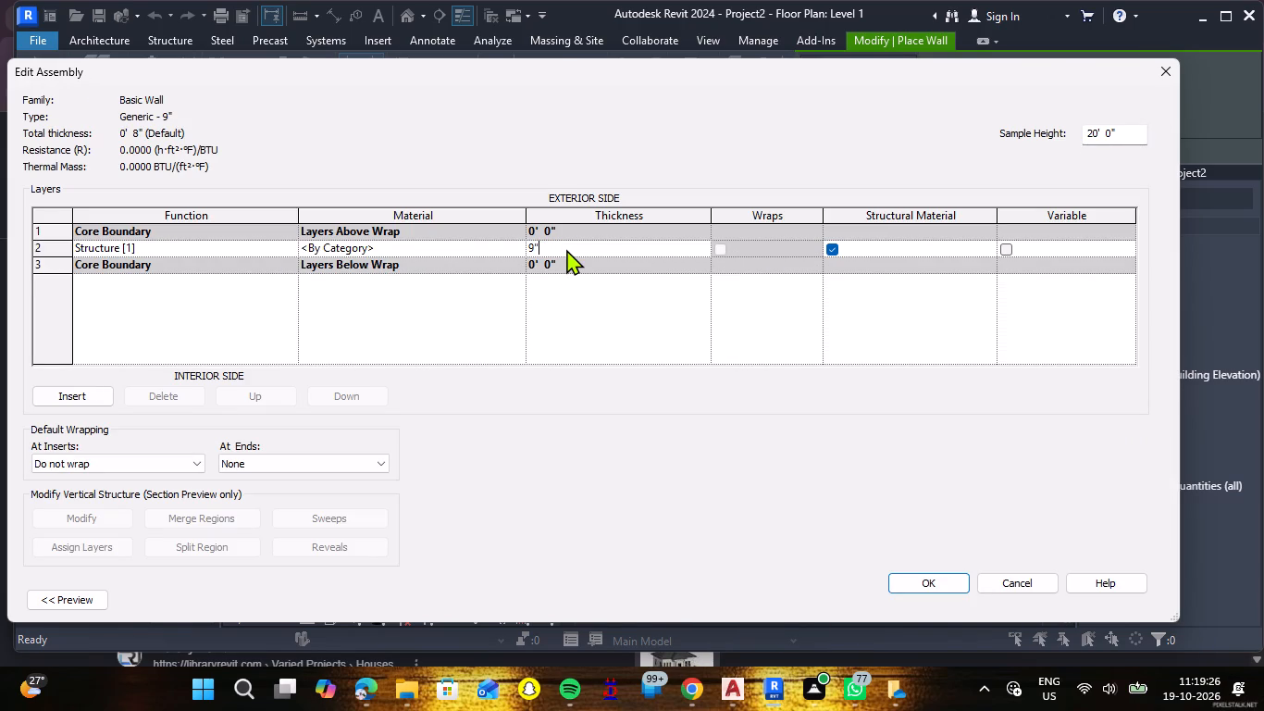
pyautogui.click(953, 580)
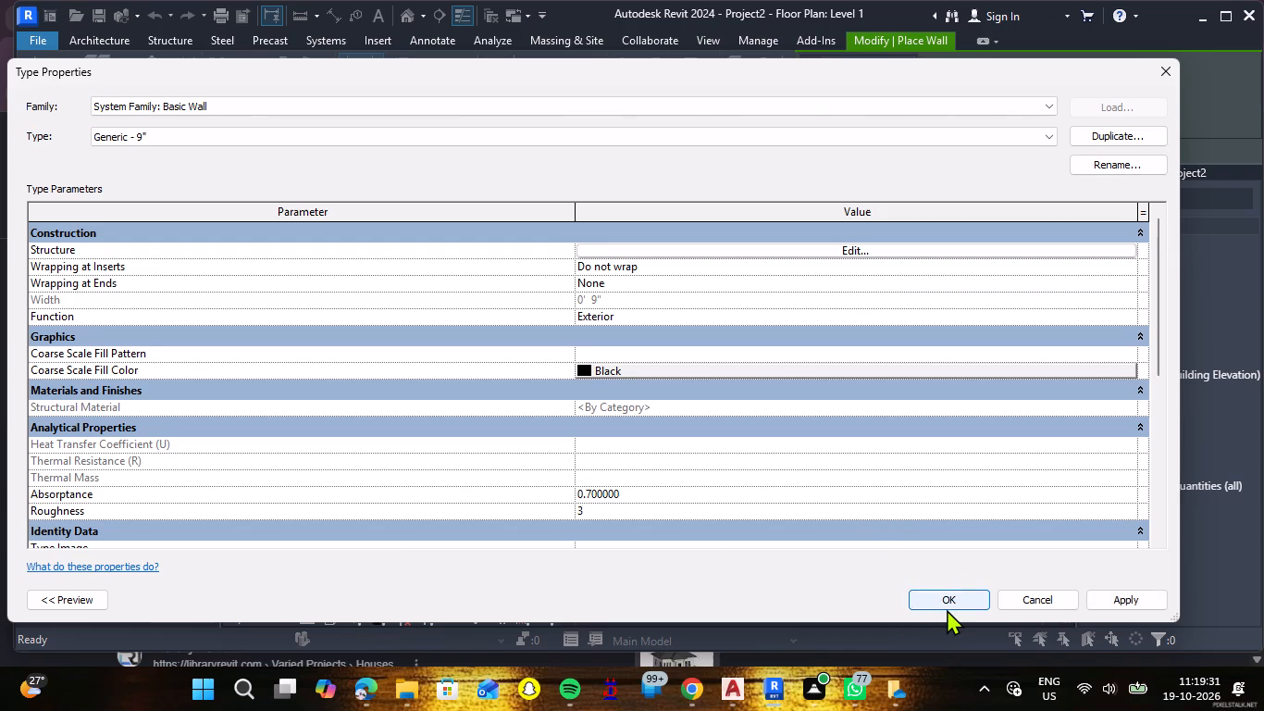
pyautogui.click(947, 609)
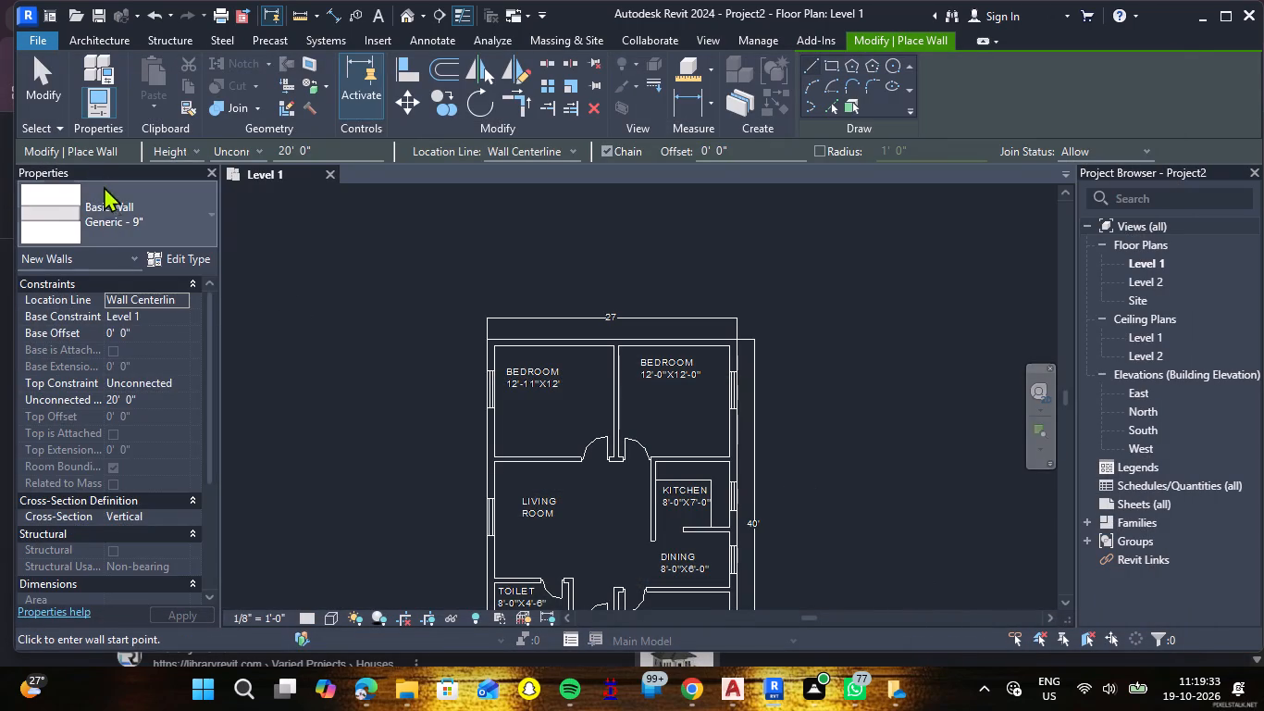
# Draw a Generic - 9" exterior wall along the linked plan's upper edge, spanning both adjacent bedrooms under the 27 dimension.
pyautogui.click(105, 216)
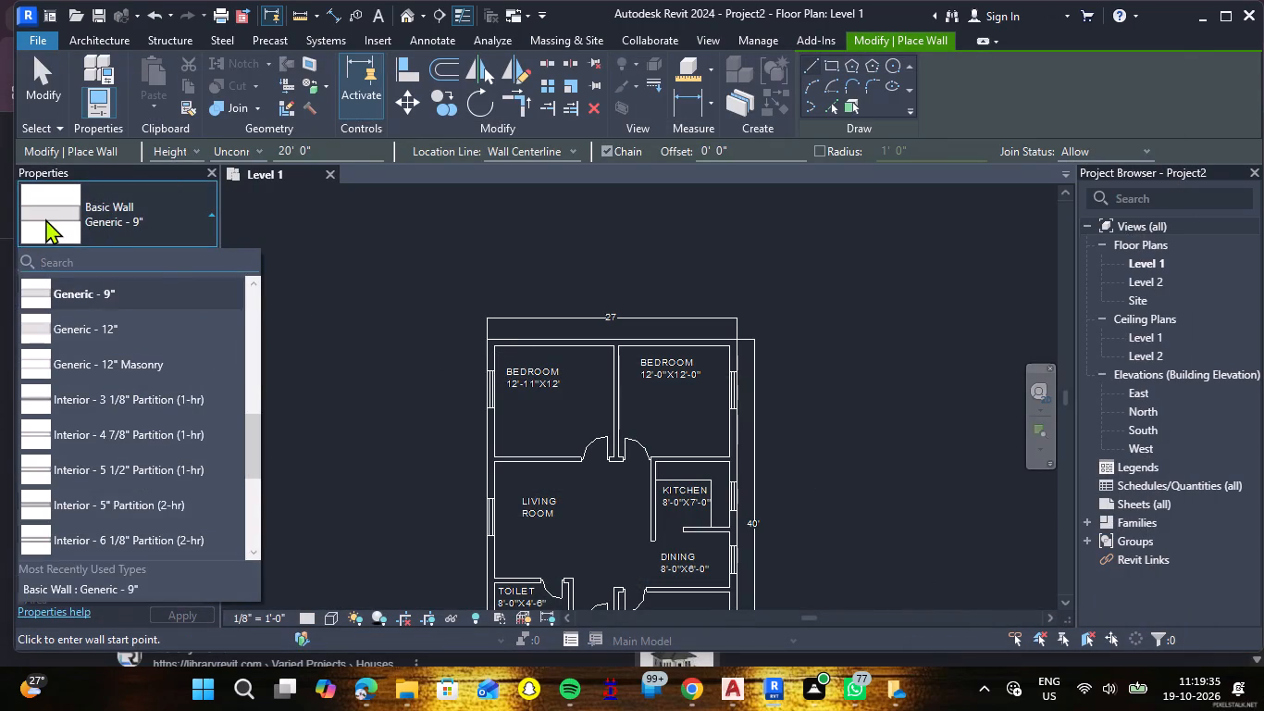
pyautogui.click(45, 218)
pyautogui.scroll(3, 485, 343)
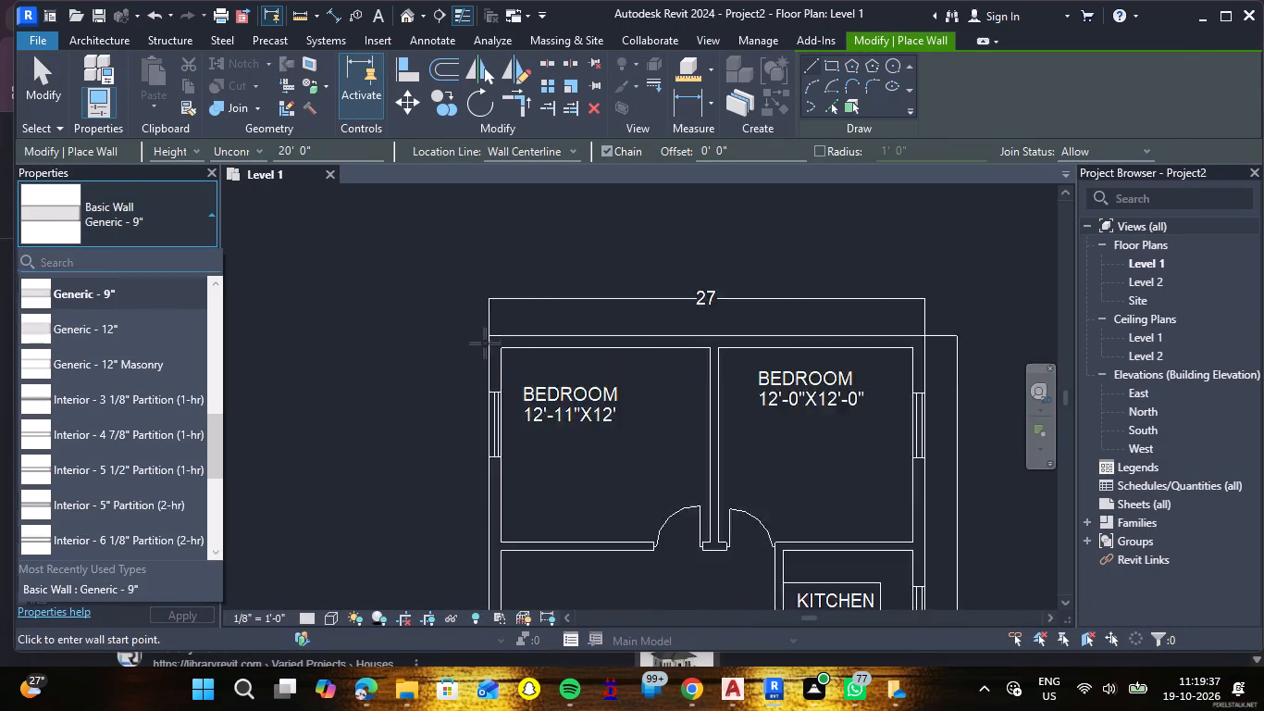
pyautogui.scroll(6, 485, 343)
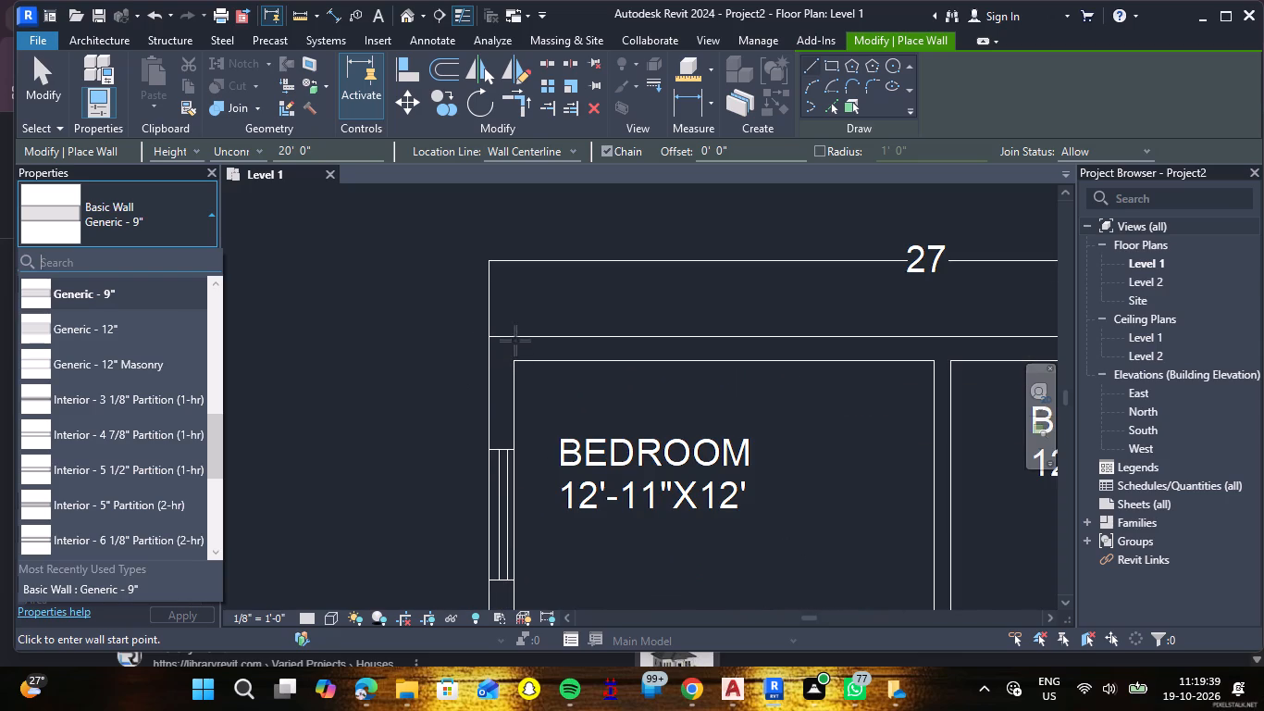
pyautogui.click(305, 270)
pyautogui.press('Escape')
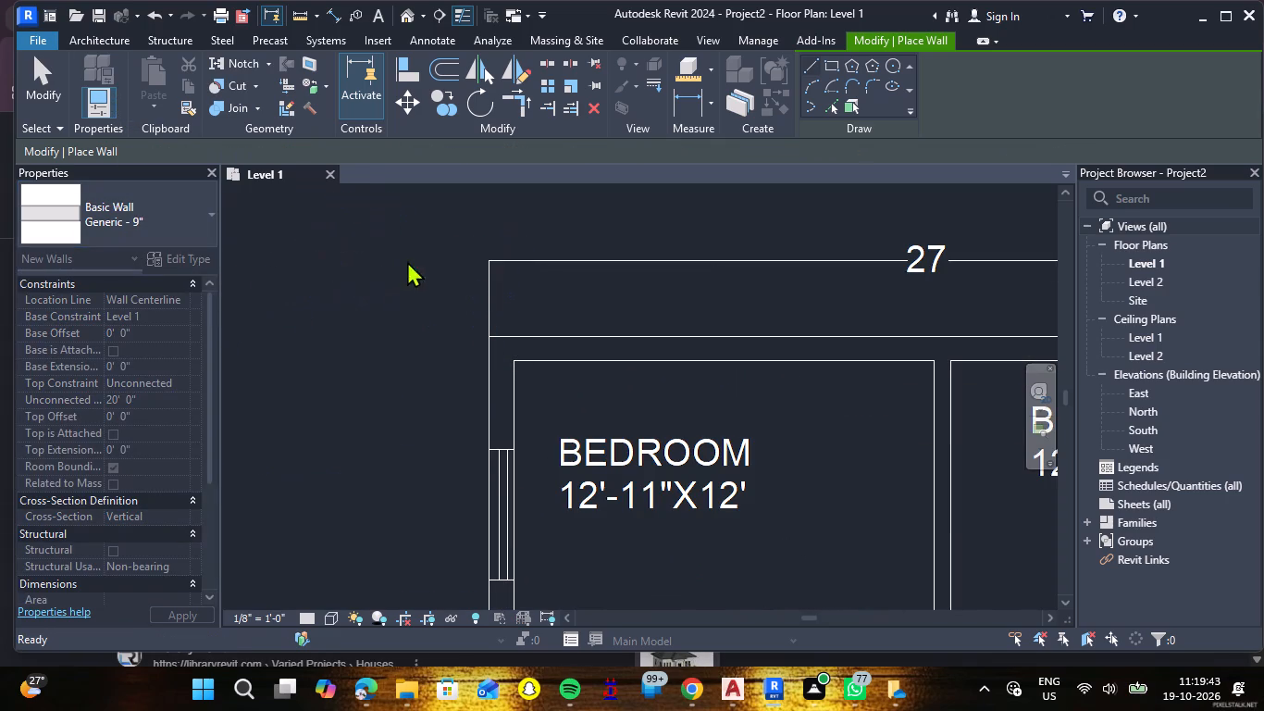
pyautogui.click(489, 351)
pyautogui.scroll(-1, 686, 355)
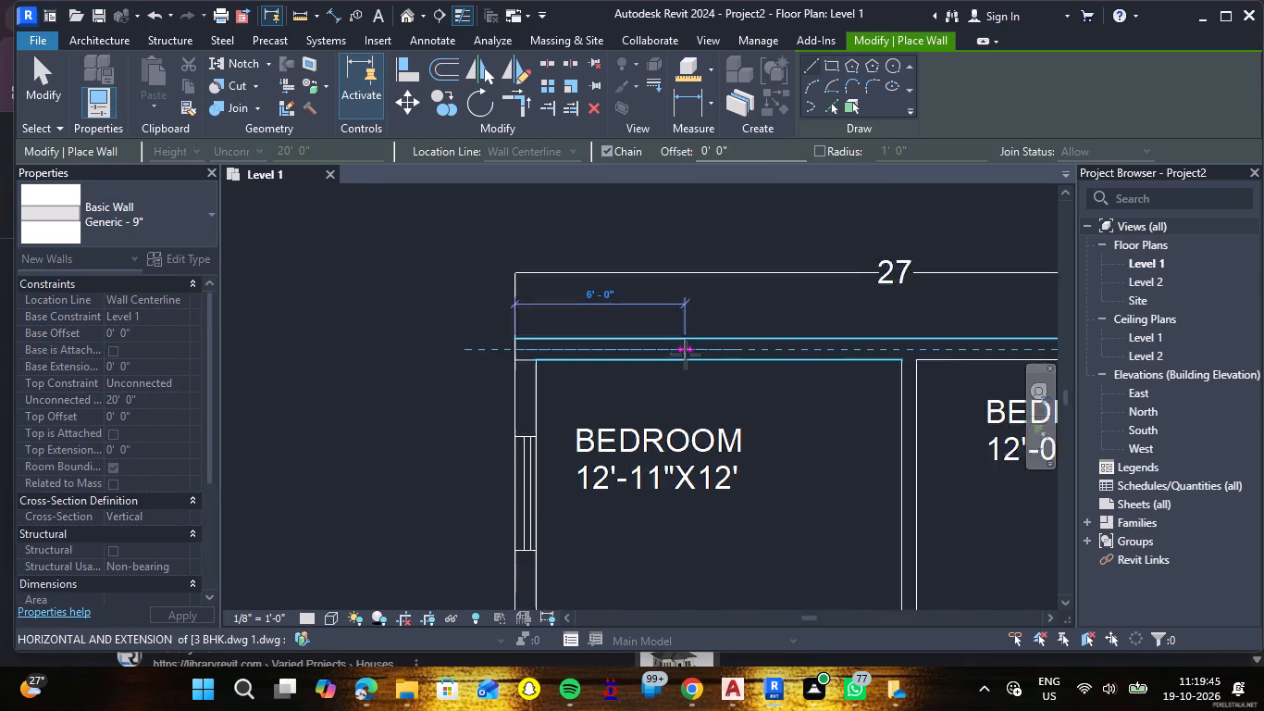
pyautogui.scroll(-6, 686, 355)
pyautogui.scroll(2, 956, 351)
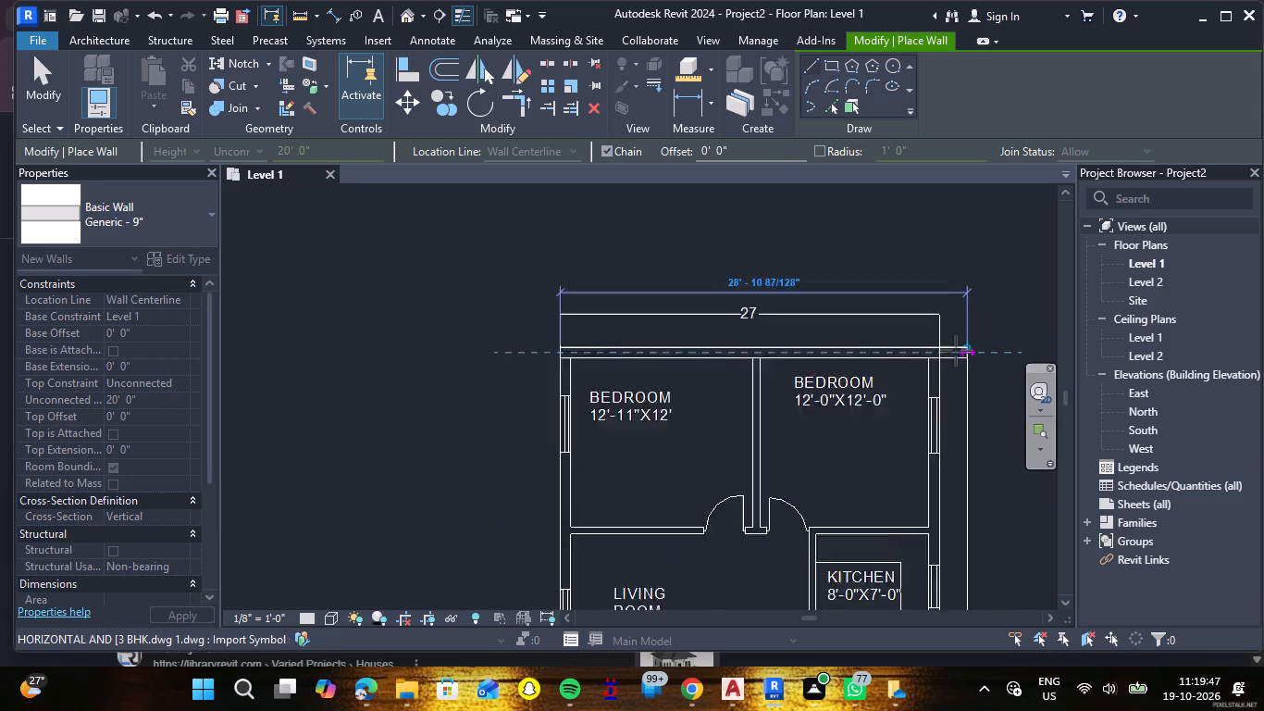
pyautogui.scroll(4, 956, 351)
pyautogui.click(921, 351)
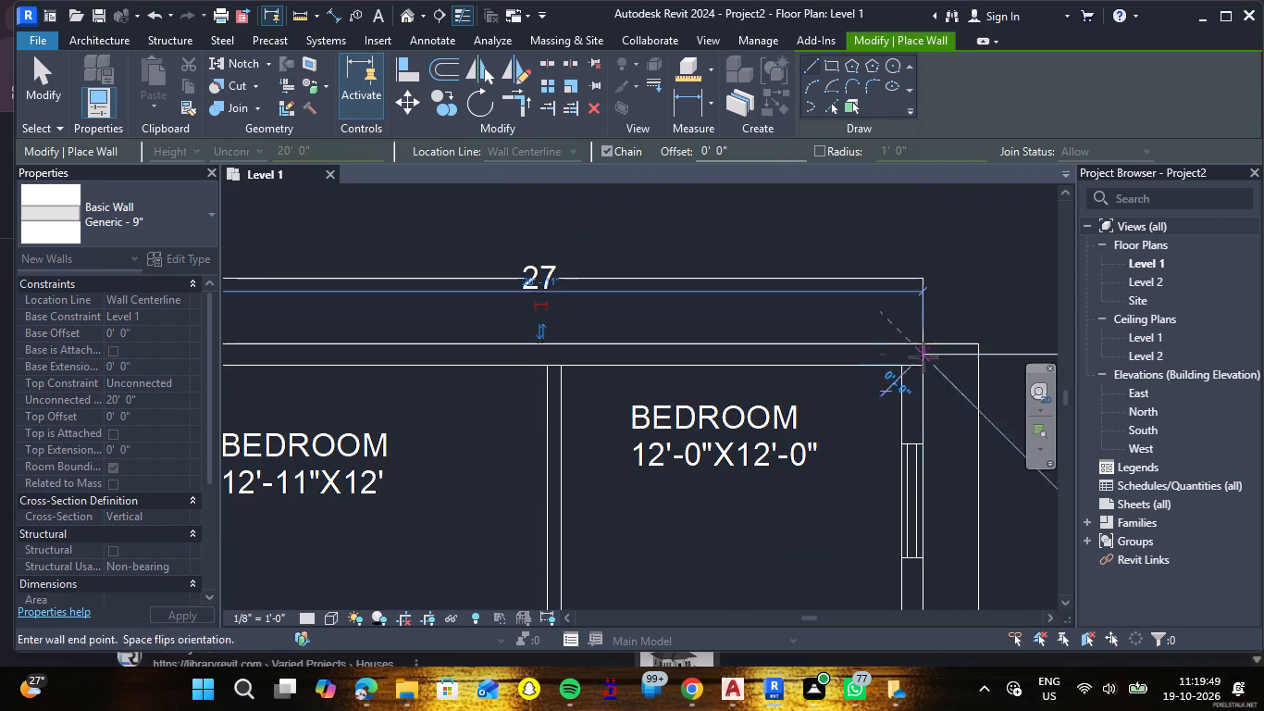
pyautogui.press('Escape')
pyautogui.press('space')
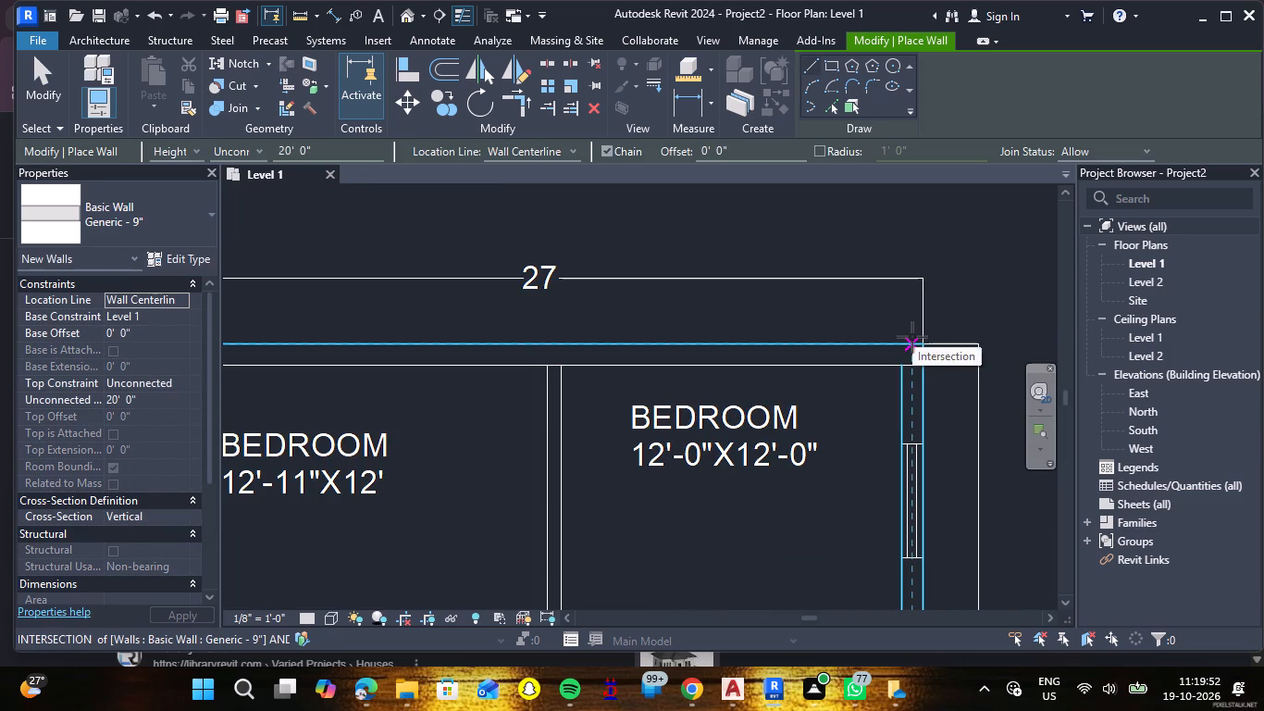
# Draw the right-hand Generic - 9" exterior wall along its CAD centreline, from the upper wall down to the plan's lower outer edge.
pyautogui.scroll(6, 912, 349)
pyautogui.click(910, 338)
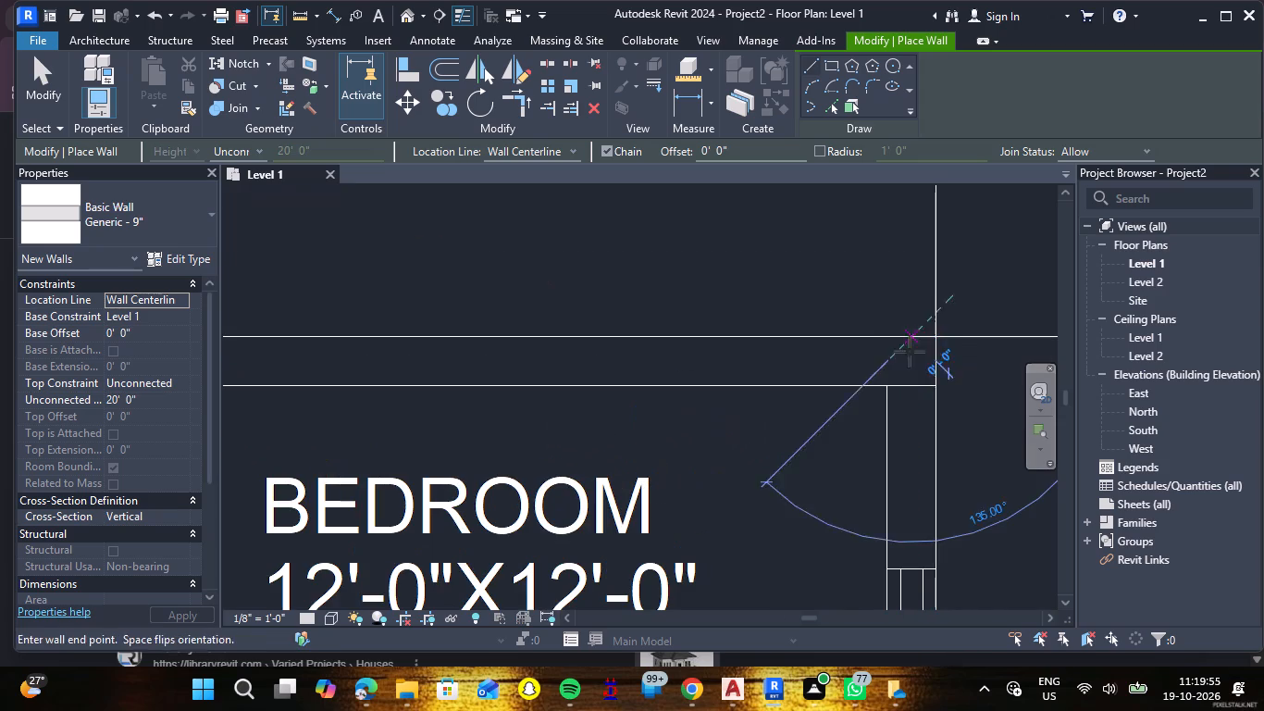
pyautogui.scroll(-16, 911, 559)
pyautogui.scroll(-7, 914, 493)
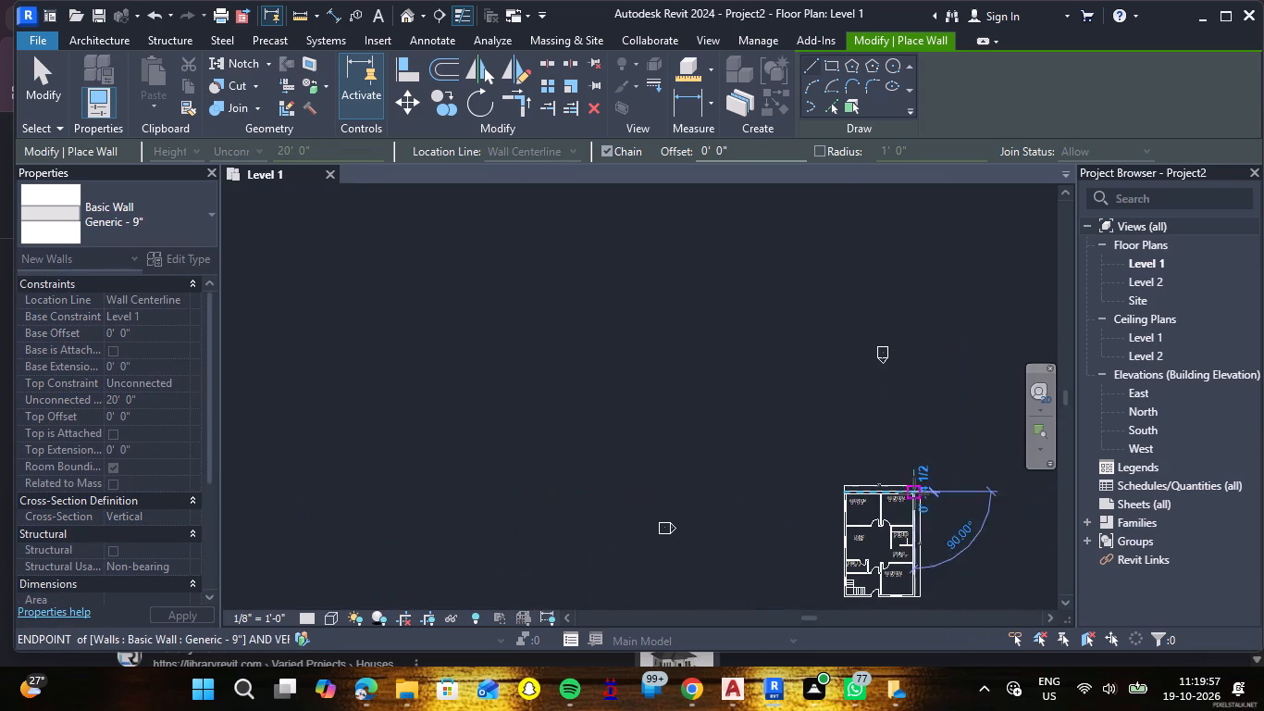
pyautogui.scroll(20, 911, 603)
pyautogui.scroll(1, 911, 603)
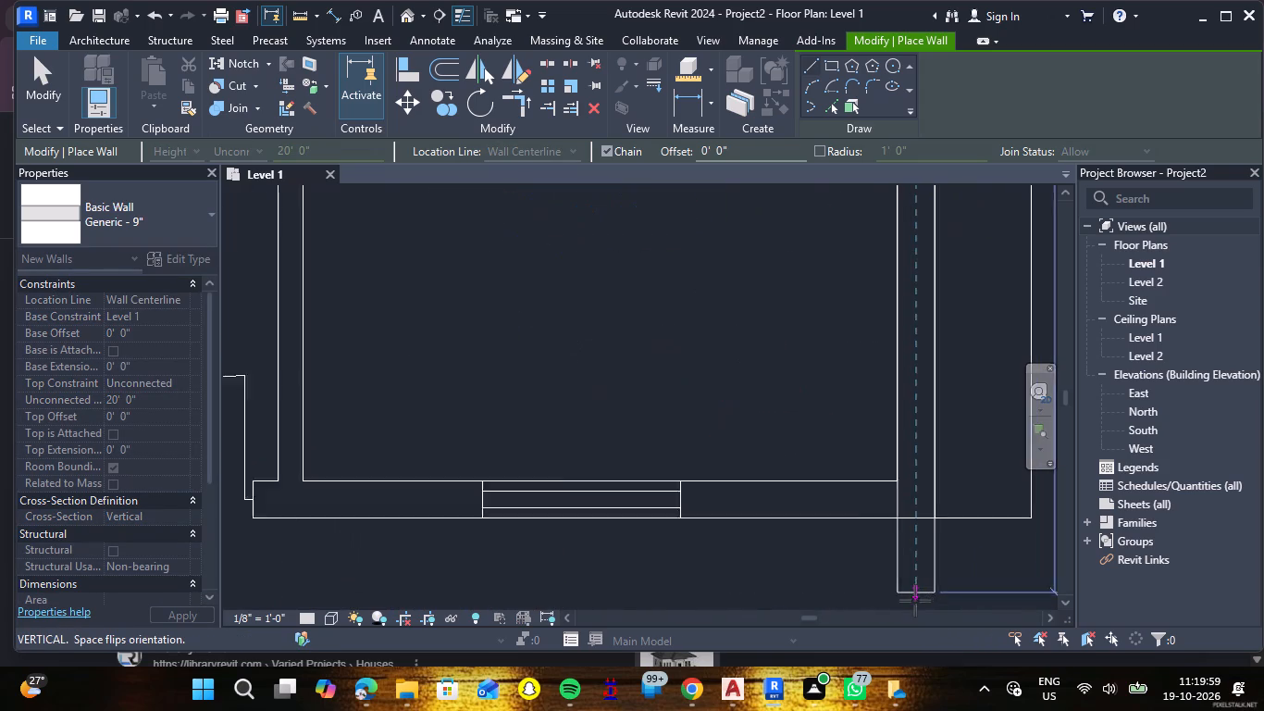
pyautogui.scroll(1, 915, 601)
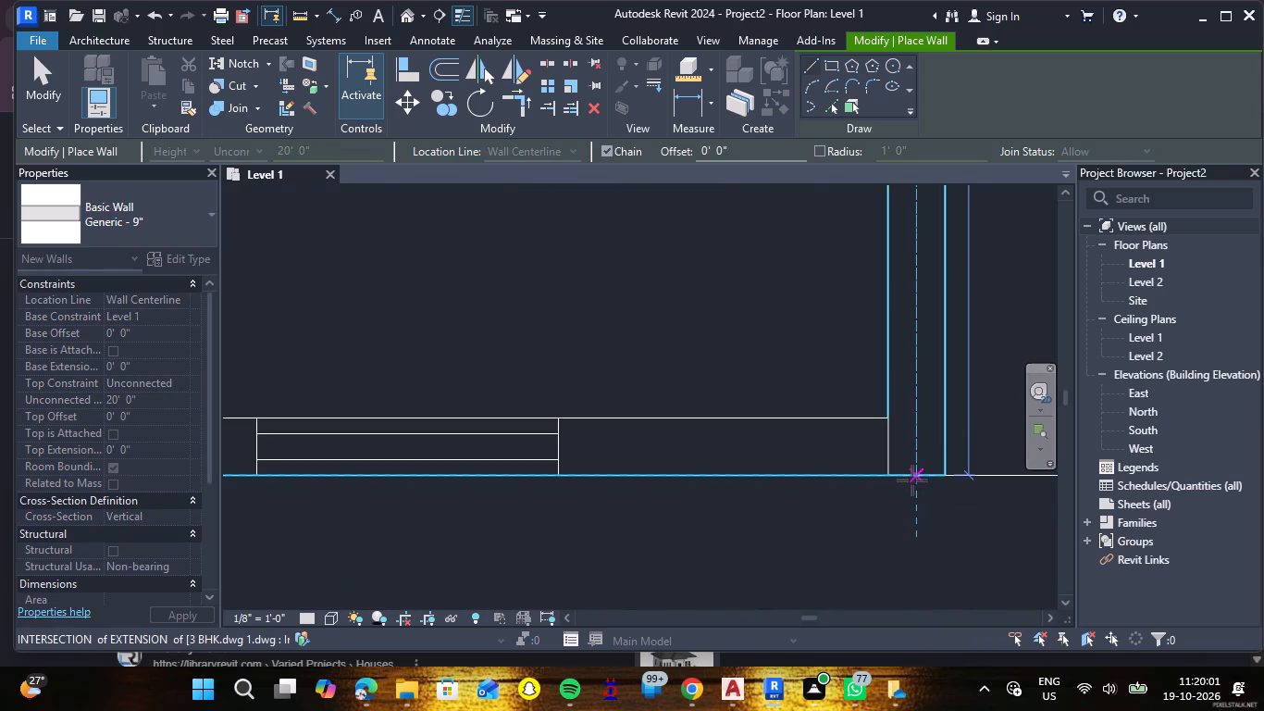
pyautogui.click(917, 476)
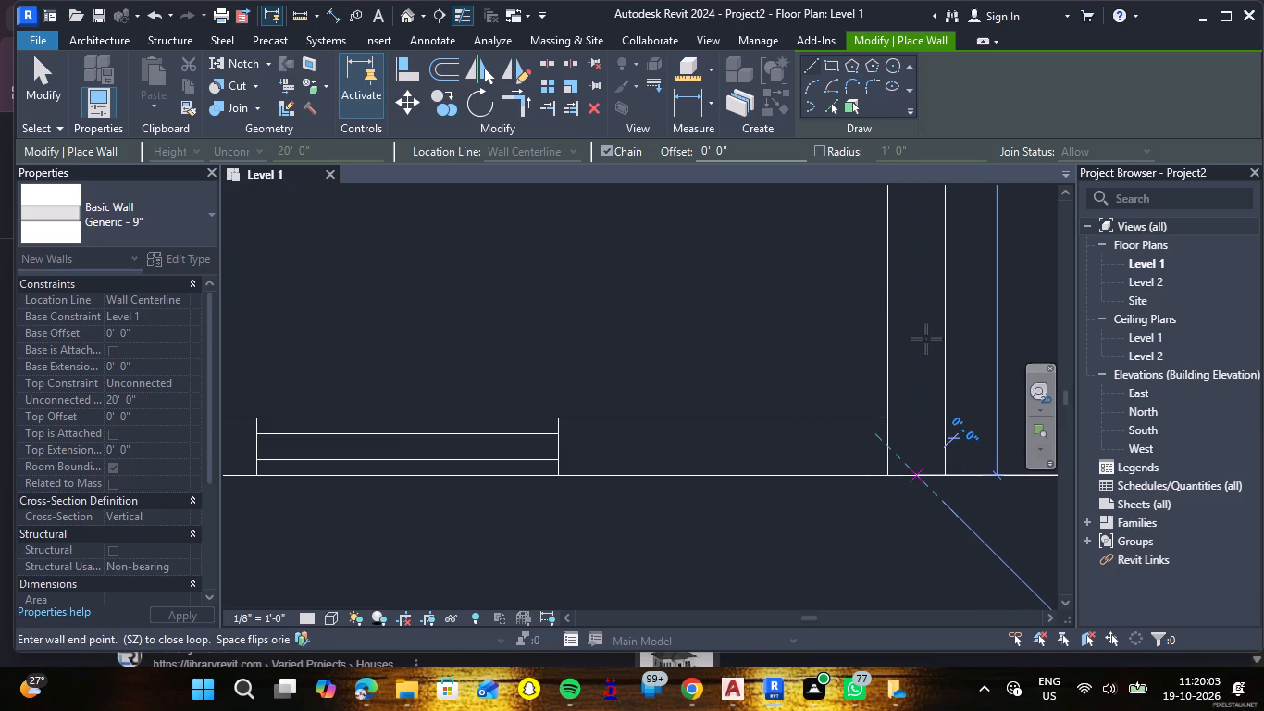
pyautogui.press('Escape')
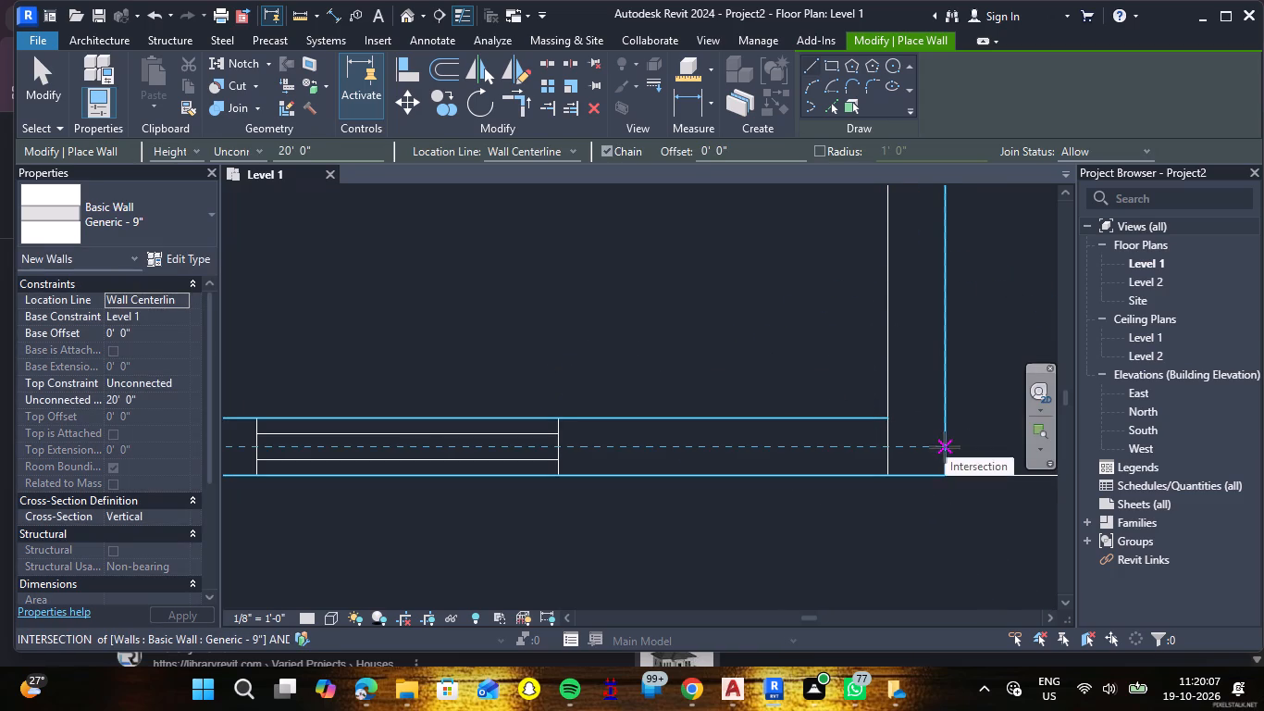
# Draw the lower Generic - 9" exterior wall from the right-hand wall's outer face to the plan's outer edge beside the staircase.
pyautogui.click(945, 447)
pyautogui.scroll(-12, 428, 445)
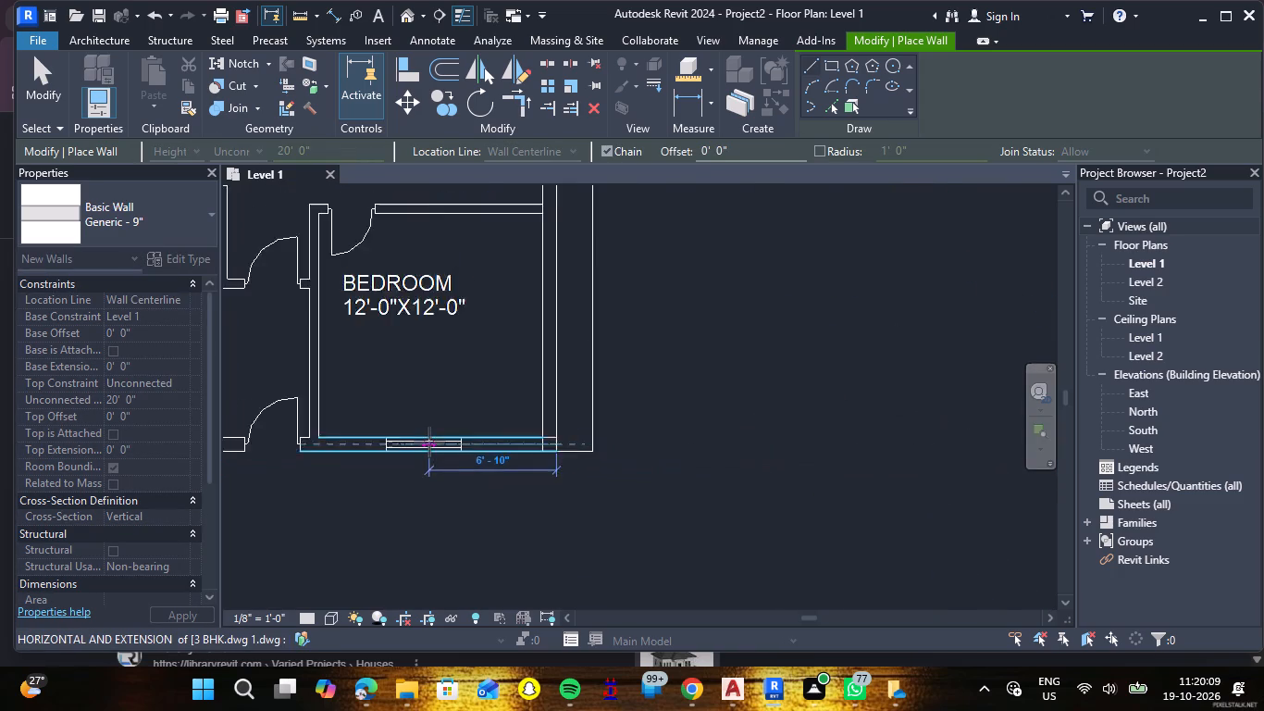
pyautogui.scroll(-5, 429, 443)
pyautogui.scroll(6, 284, 441)
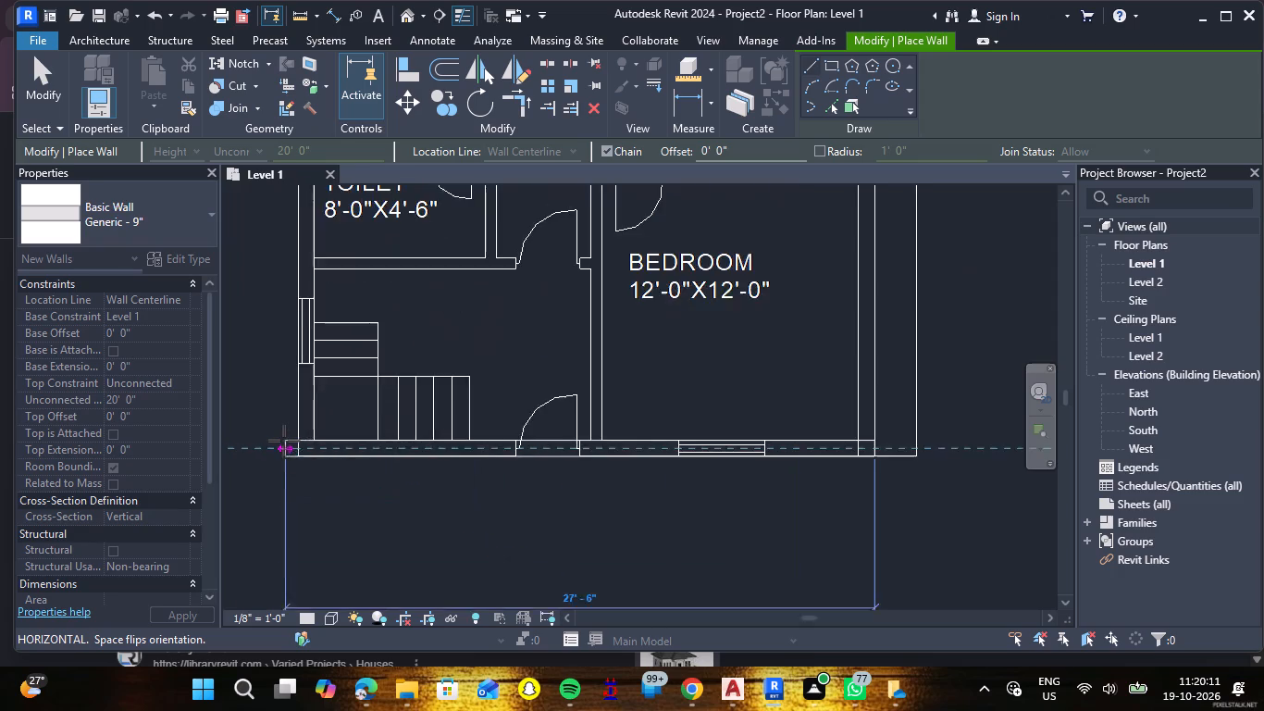
pyautogui.scroll(13, 284, 441)
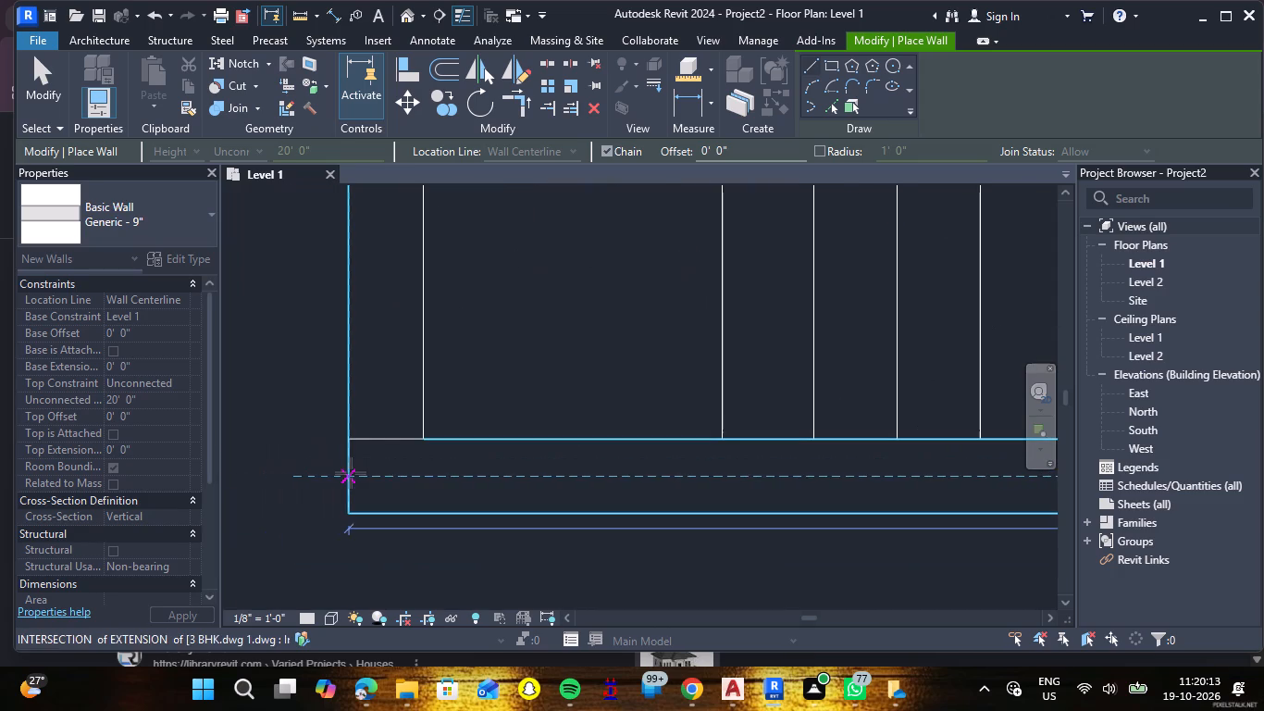
pyautogui.click(351, 473)
pyautogui.press('Escape')
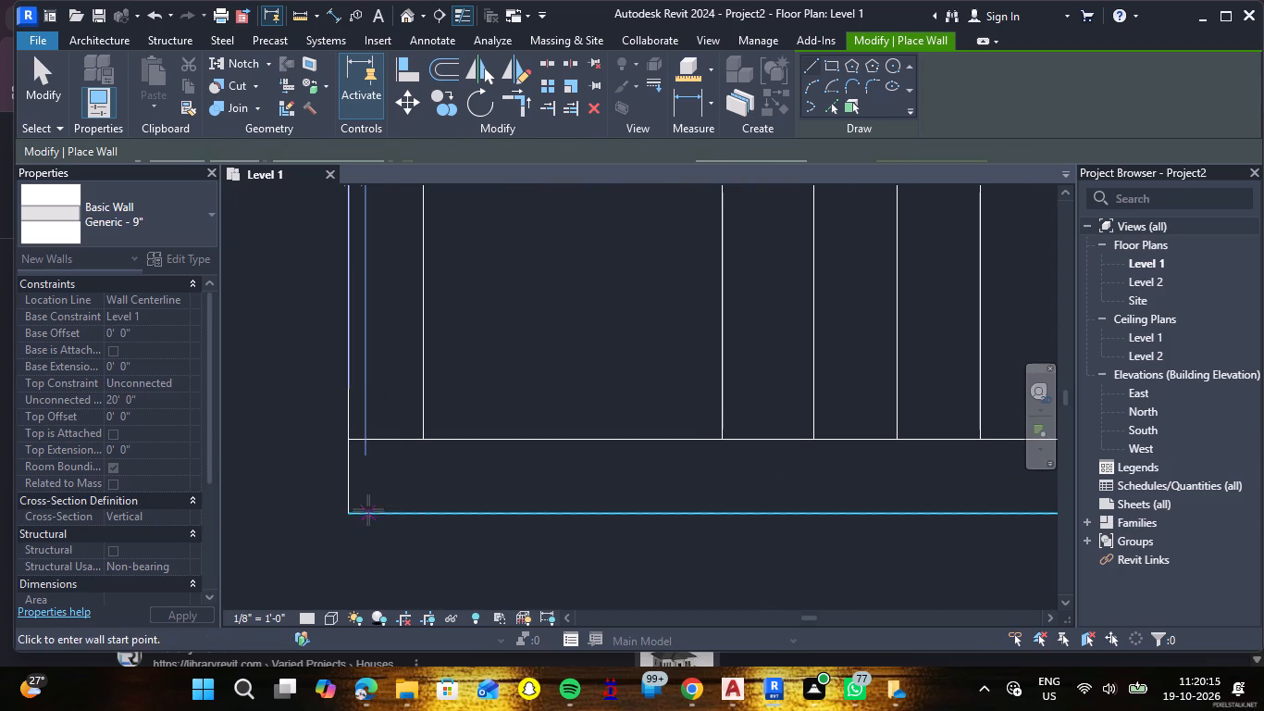
# Draw the left-hand Generic - 9" exterior wall from the lower wall up to the upper wall, closing the house perimeter.
pyautogui.click(382, 515)
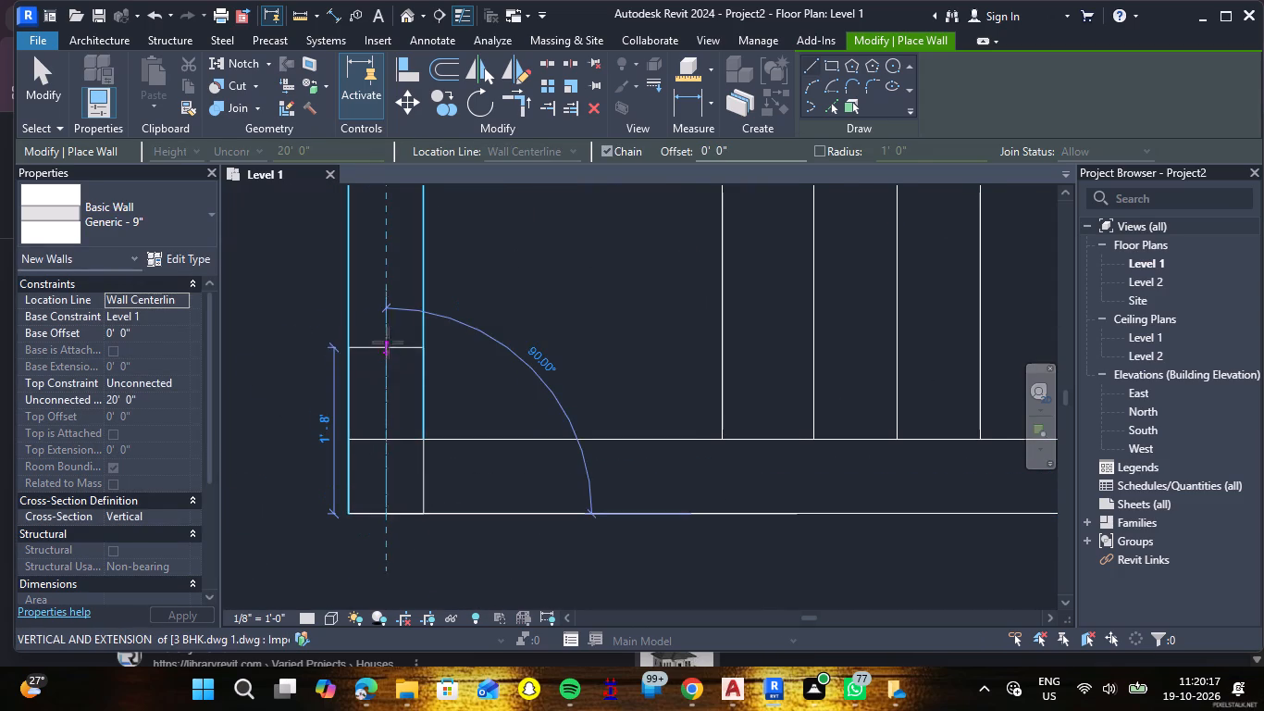
pyautogui.scroll(-13, 389, 340)
pyautogui.scroll(-10, 389, 340)
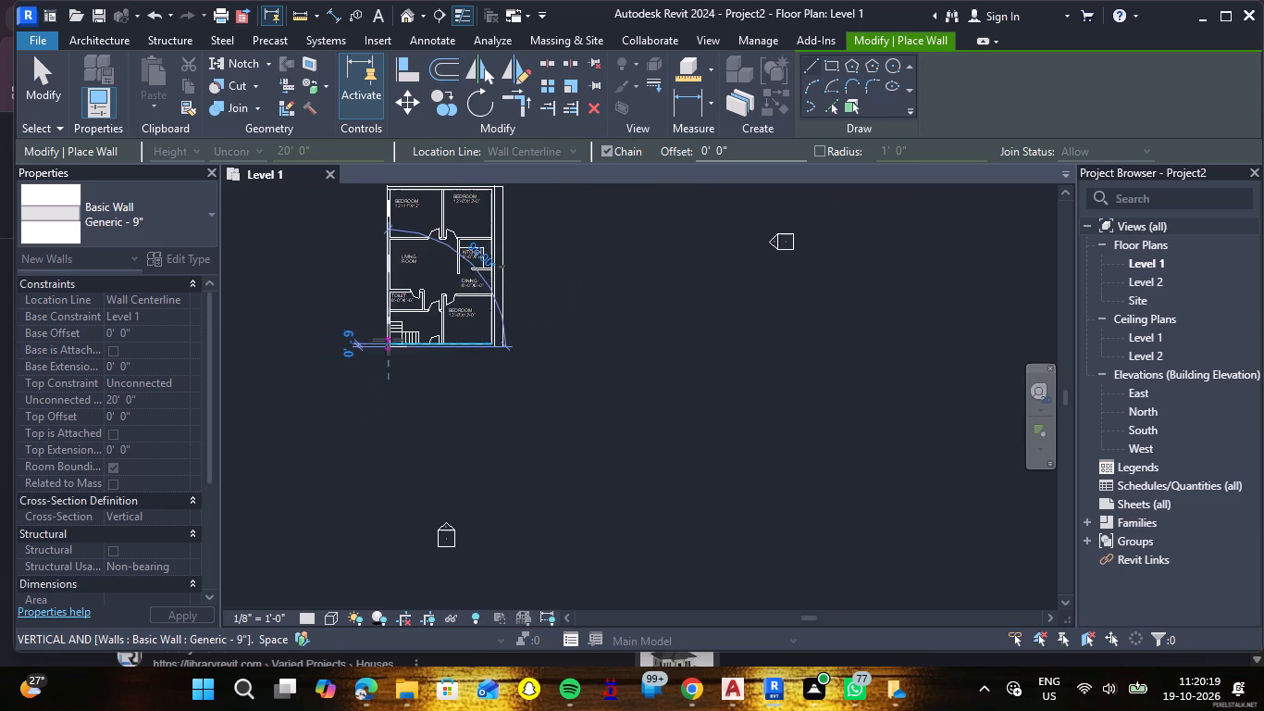
pyautogui.scroll(-4, 392, 301)
pyautogui.scroll(2, 391, 229)
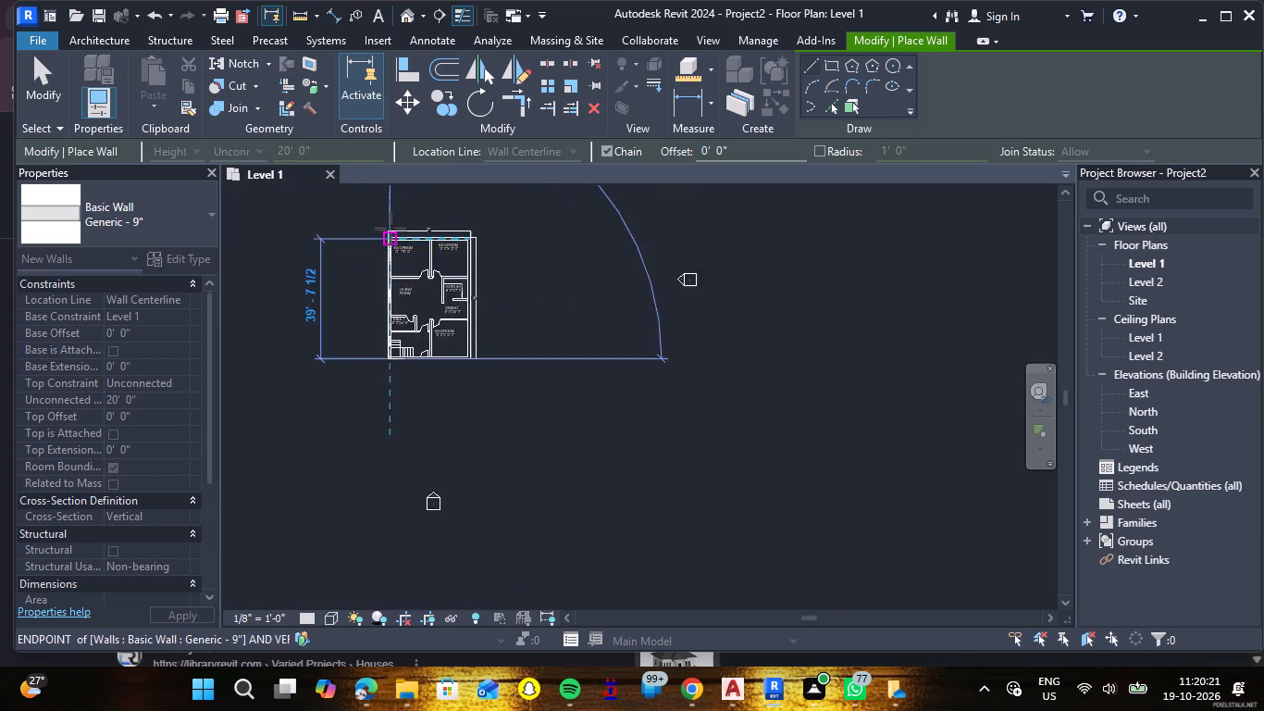
pyautogui.scroll(13, 390, 229)
pyautogui.scroll(8, 390, 229)
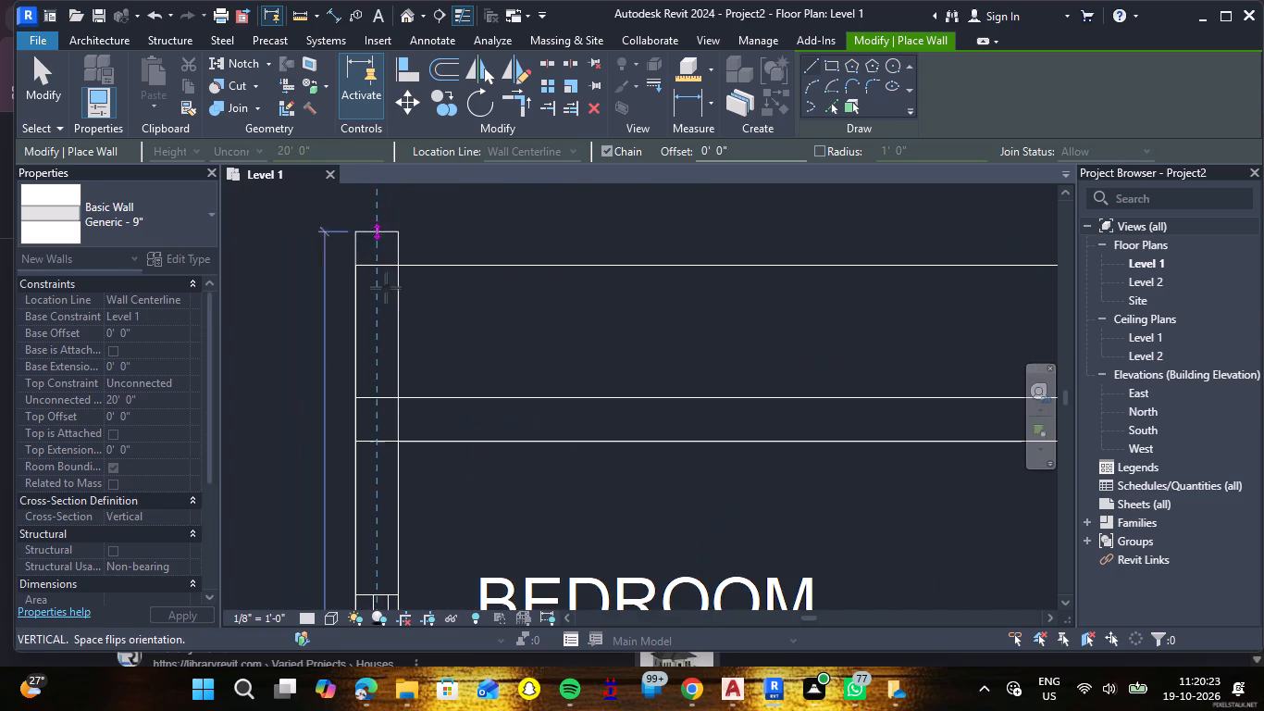
pyautogui.click(375, 400)
pyautogui.scroll(-6, 487, 376)
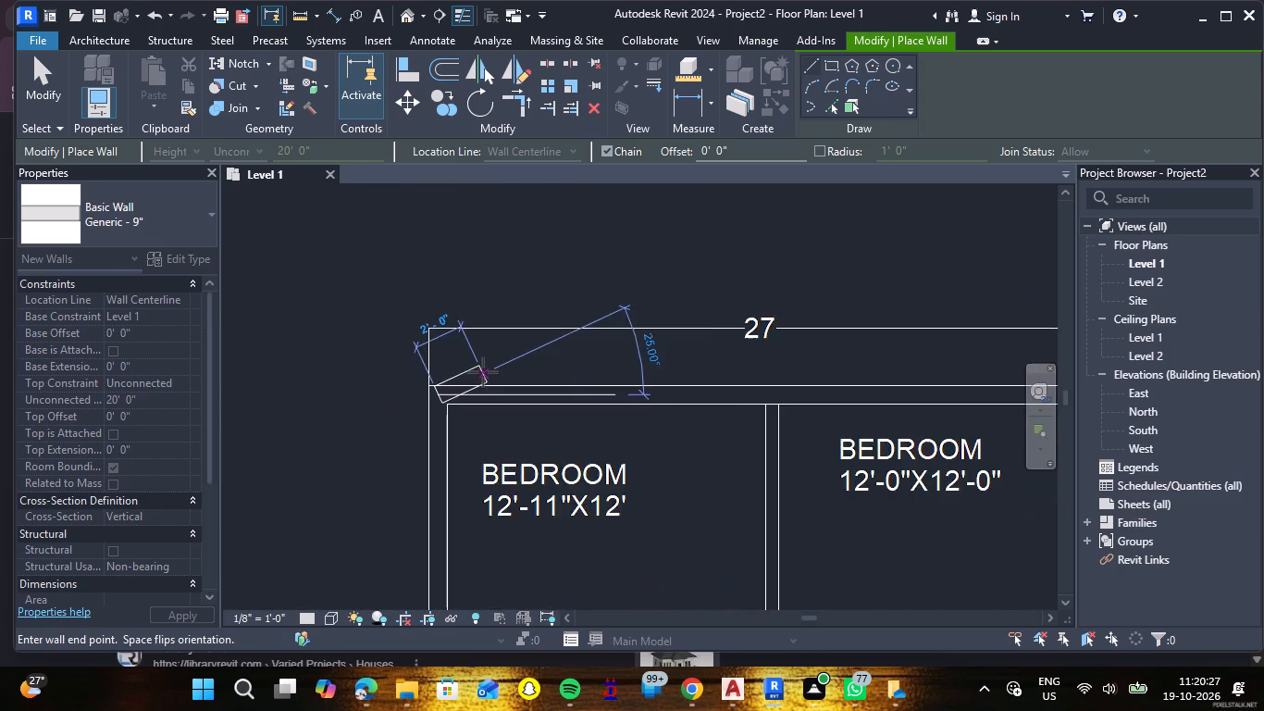
pyautogui.scroll(-6, 483, 372)
pyautogui.press('Escape')
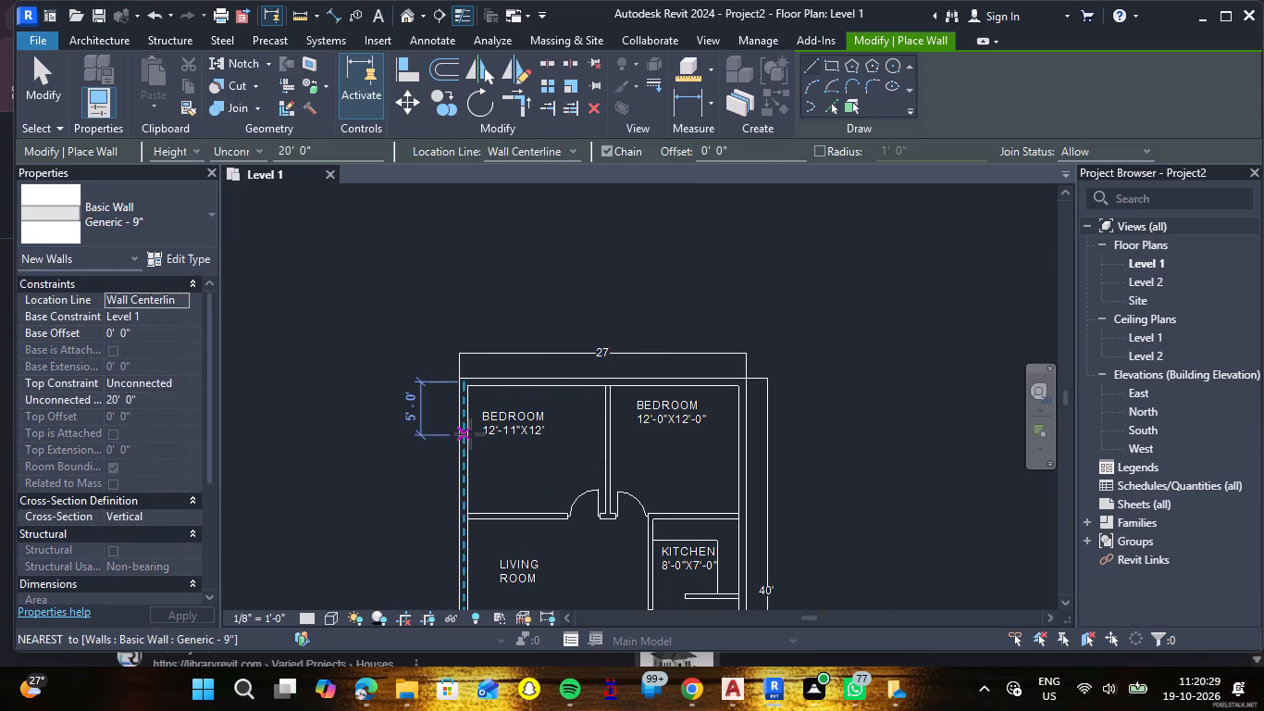
# Draw a Generic - 6" partition between the two upper bedrooms, from the upper exterior wall to the lower edge of the door-side wall.
pyautogui.scroll(4, 622, 412)
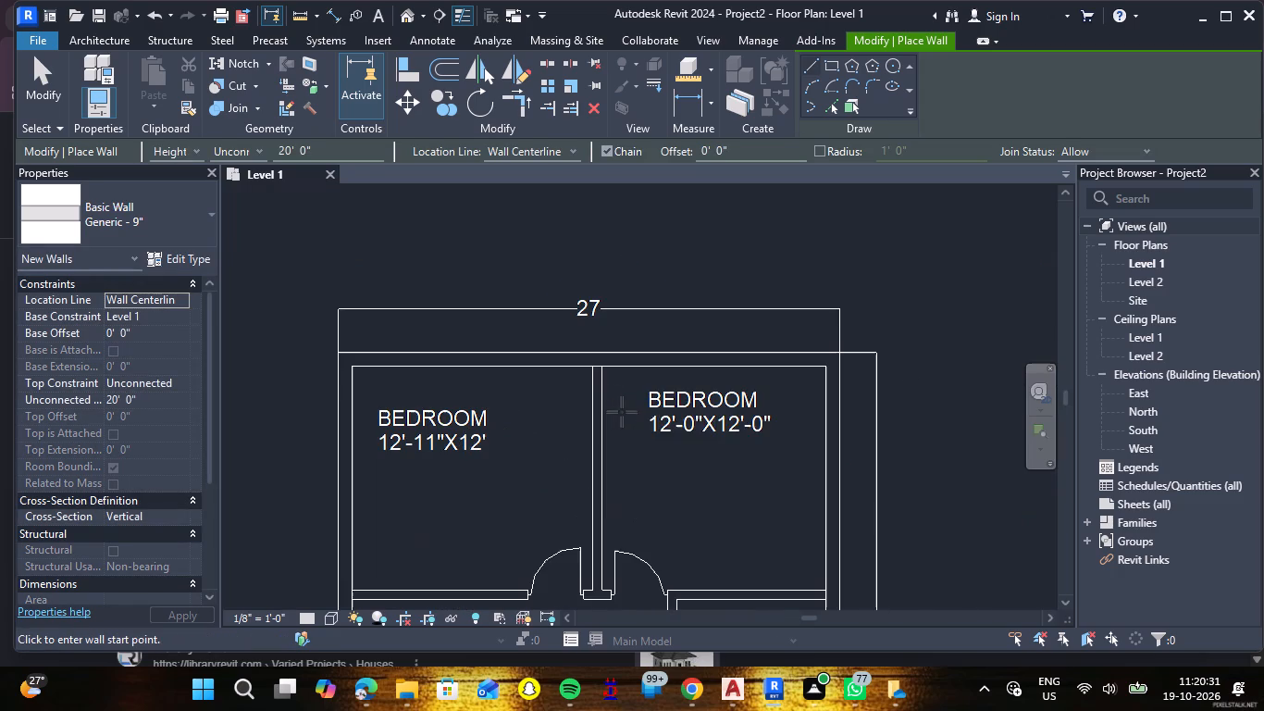
pyautogui.click(210, 213)
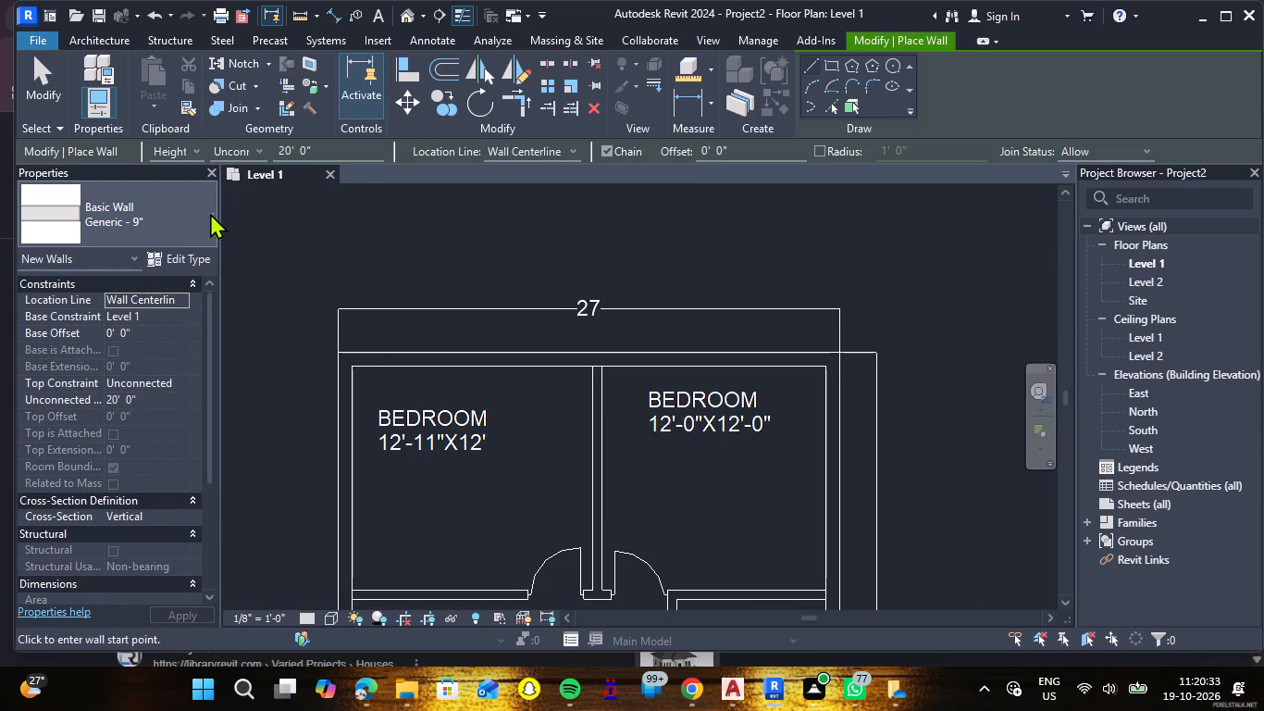
pyautogui.scroll(2, 191, 323)
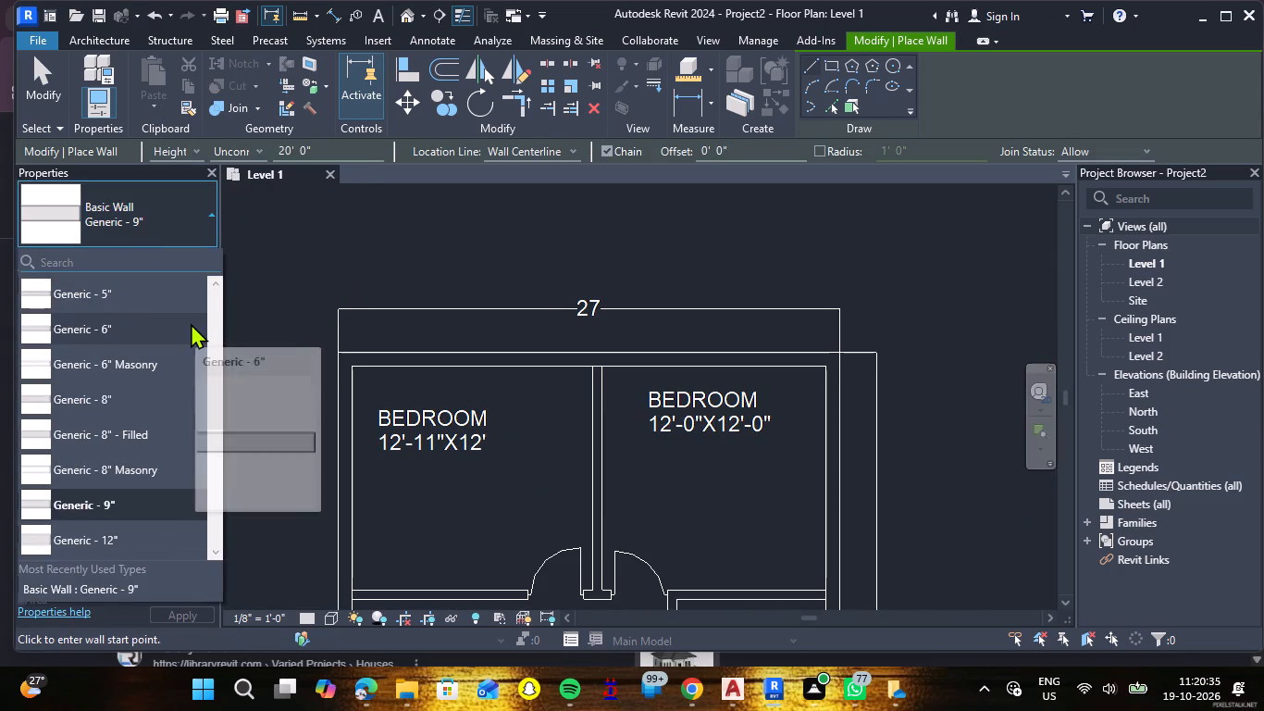
pyautogui.click(152, 318)
pyautogui.scroll(2, 614, 378)
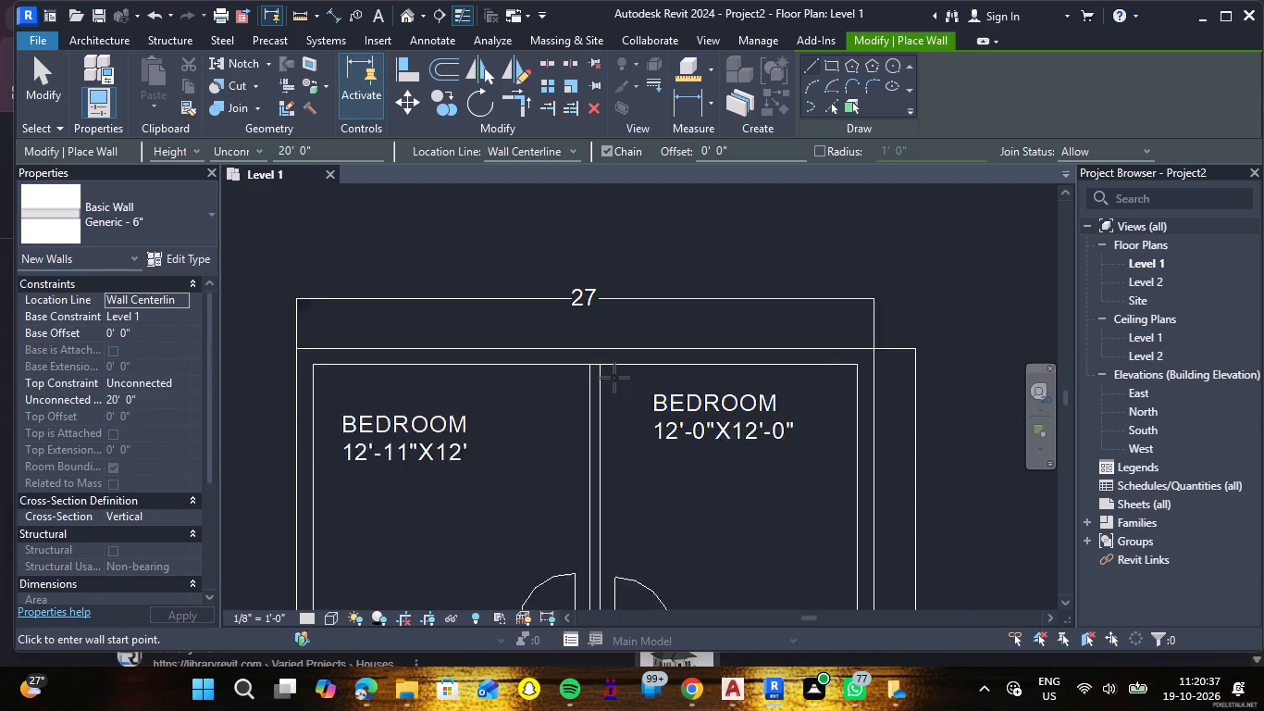
pyautogui.scroll(2, 614, 378)
pyautogui.click(586, 360)
pyautogui.scroll(-3, 585, 525)
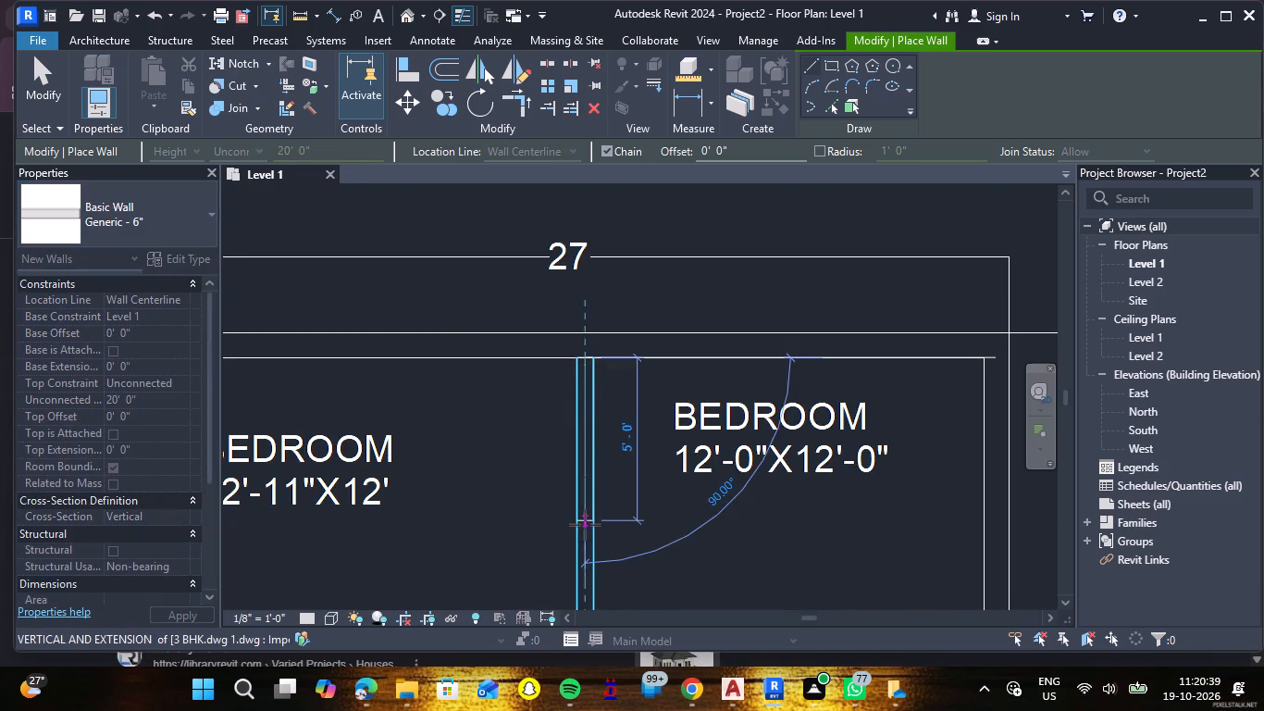
pyautogui.scroll(-7, 585, 525)
pyautogui.scroll(7, 582, 594)
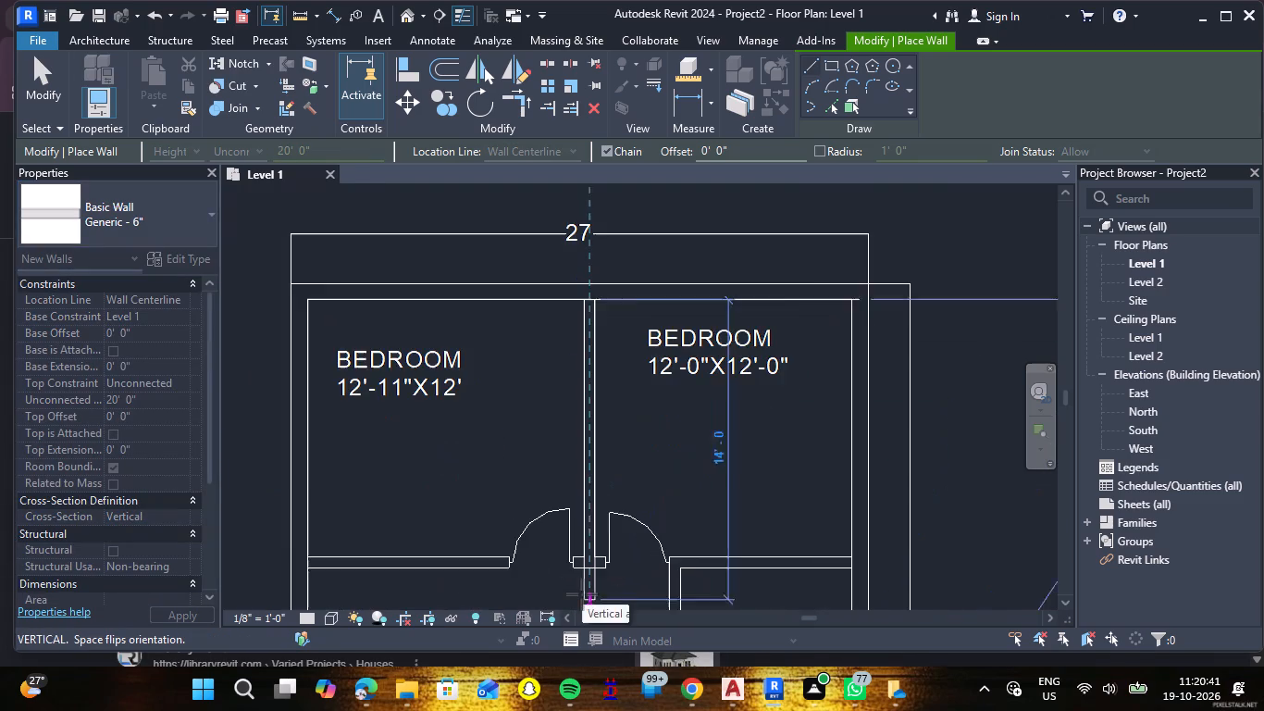
pyautogui.scroll(-11, 582, 594)
pyautogui.scroll(17, 582, 594)
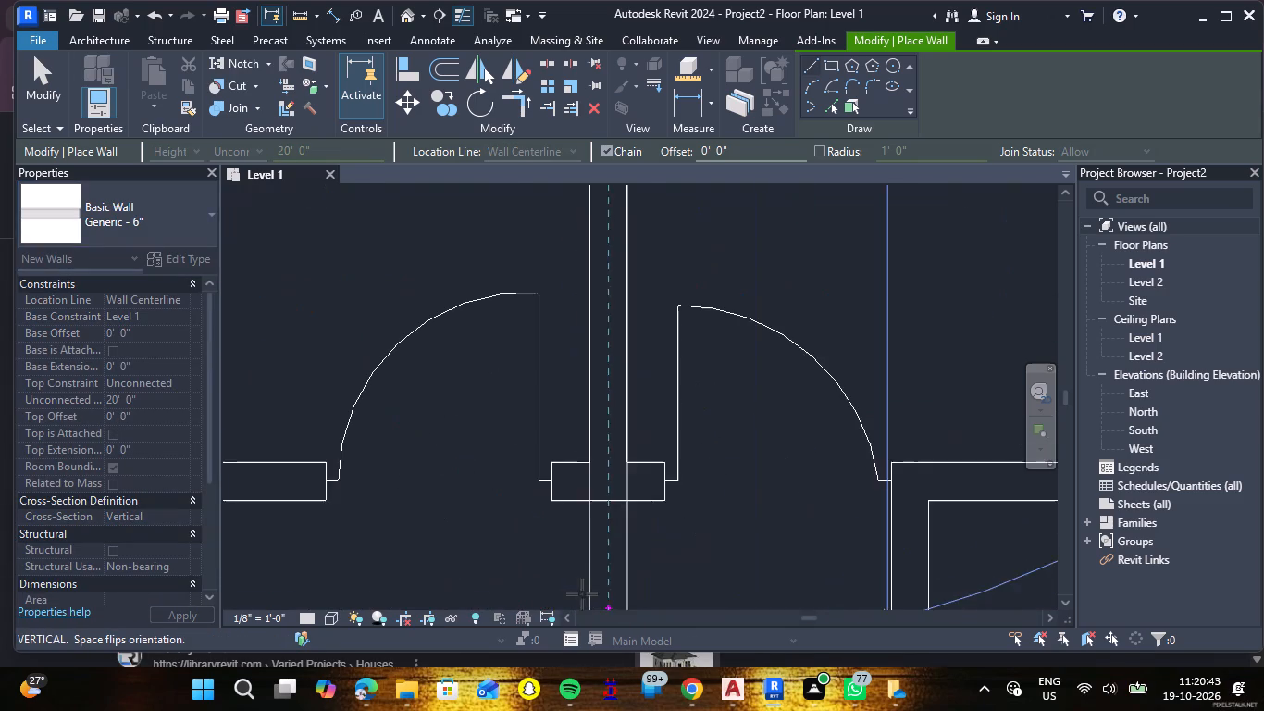
pyautogui.scroll(6, 582, 594)
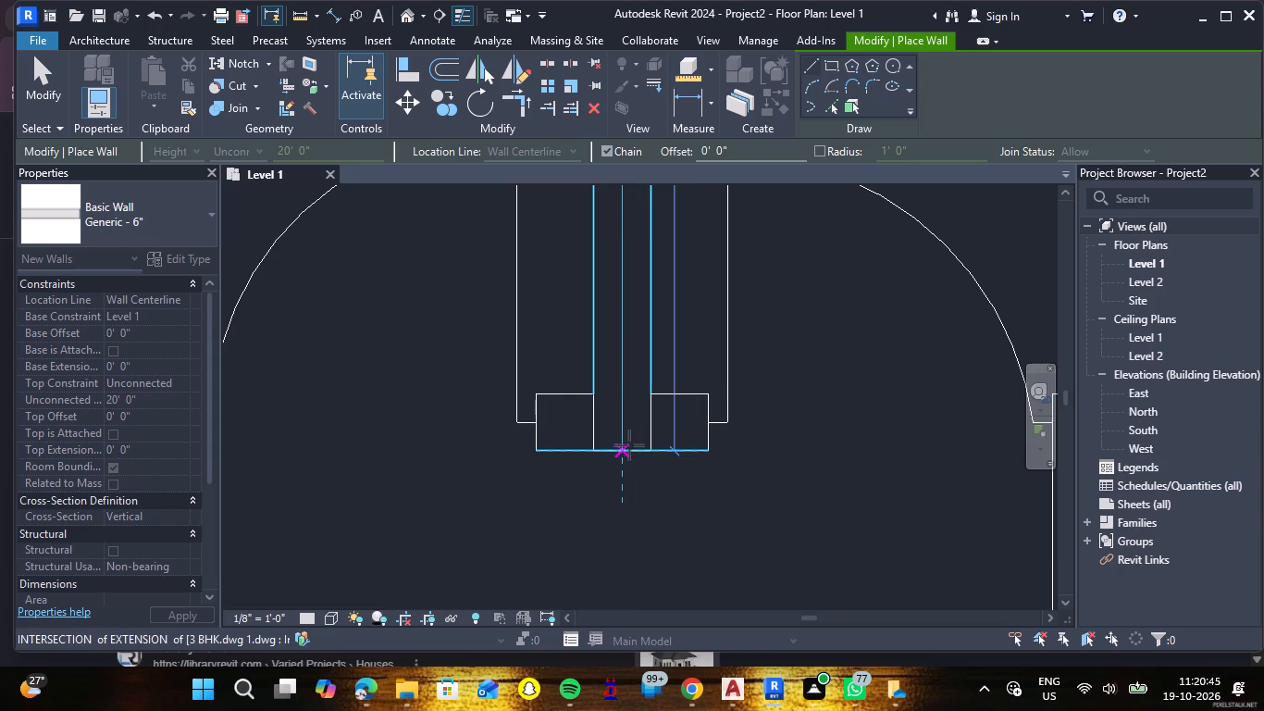
pyautogui.click(625, 451)
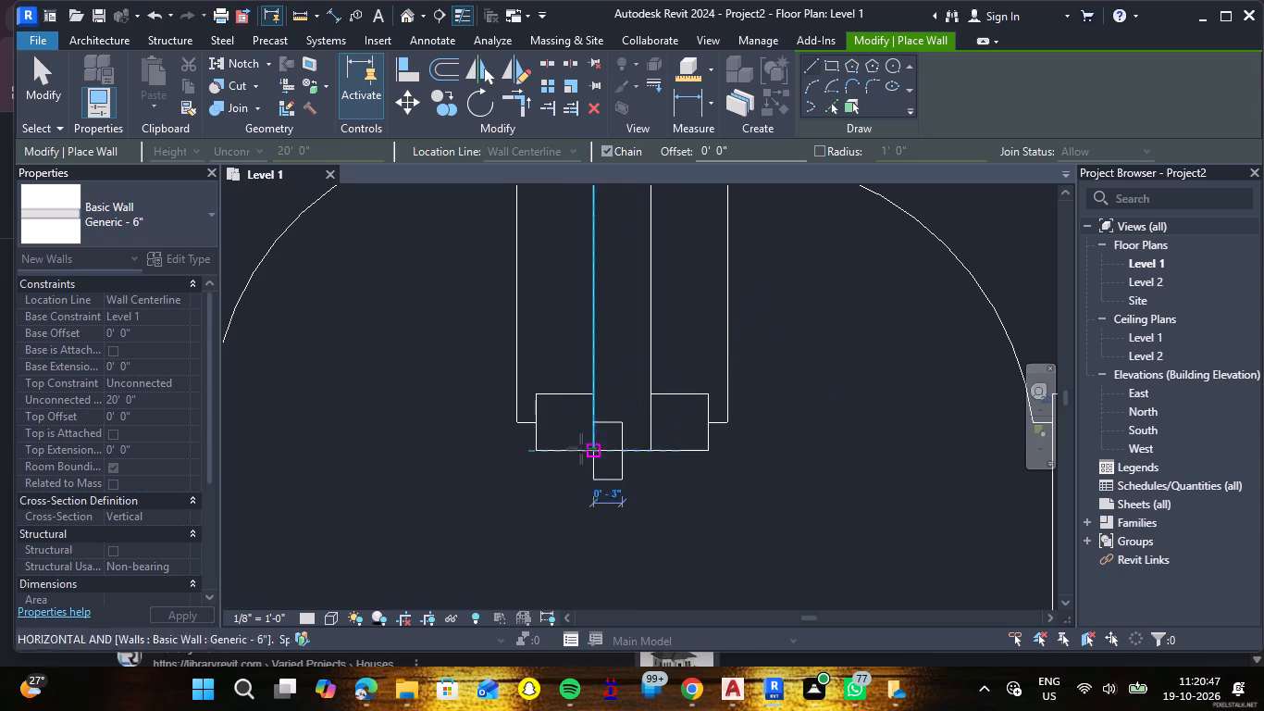
pyautogui.press('Escape')
# Draw a Generic - 6" partition below both upper bedrooms, spanning between the inner faces of the left-hand and right-hand exterior walls.
pyautogui.scroll(-15, 578, 452)
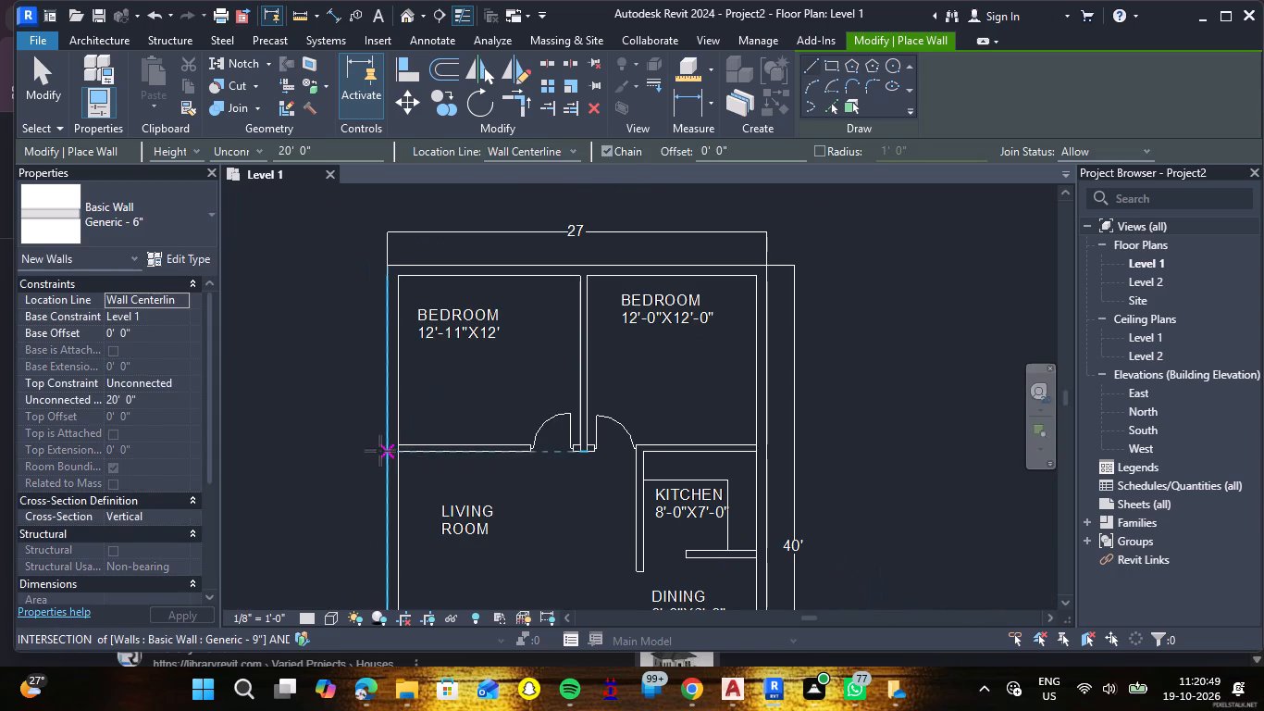
pyautogui.scroll(14, 399, 446)
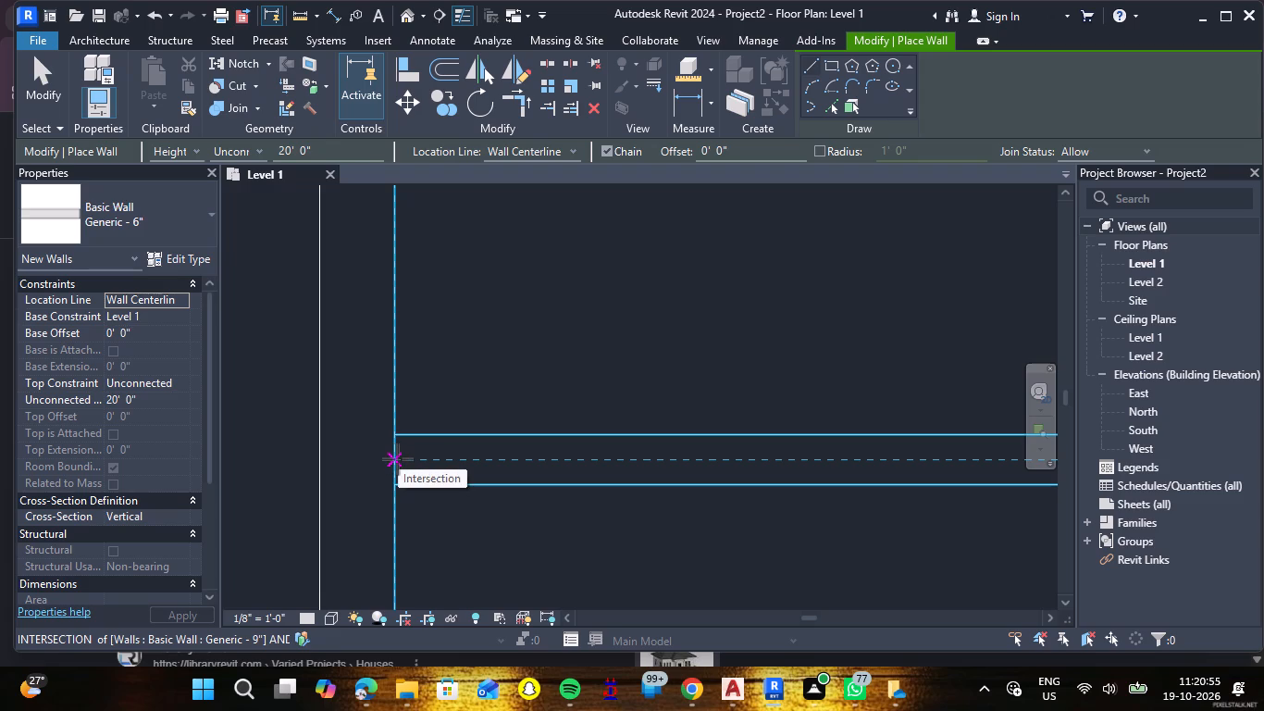
pyautogui.click(396, 459)
pyautogui.scroll(-7, 642, 463)
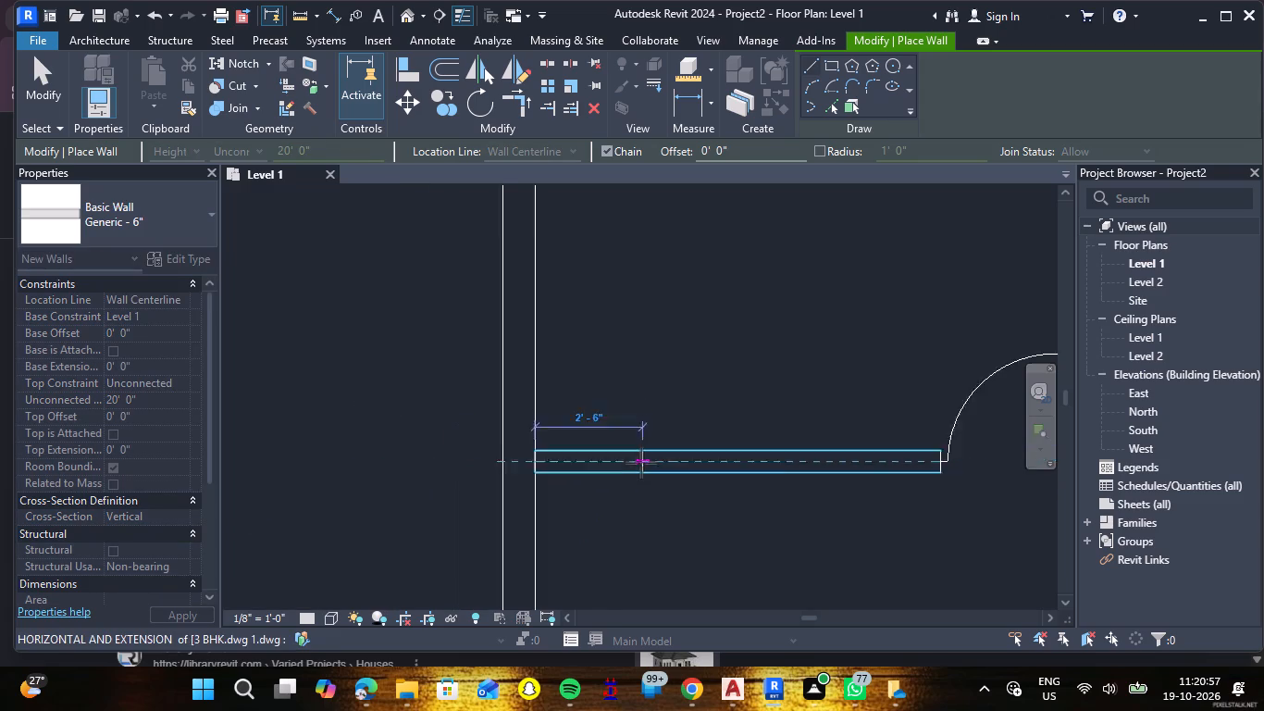
pyautogui.scroll(-7, 641, 463)
pyautogui.scroll(6, 982, 459)
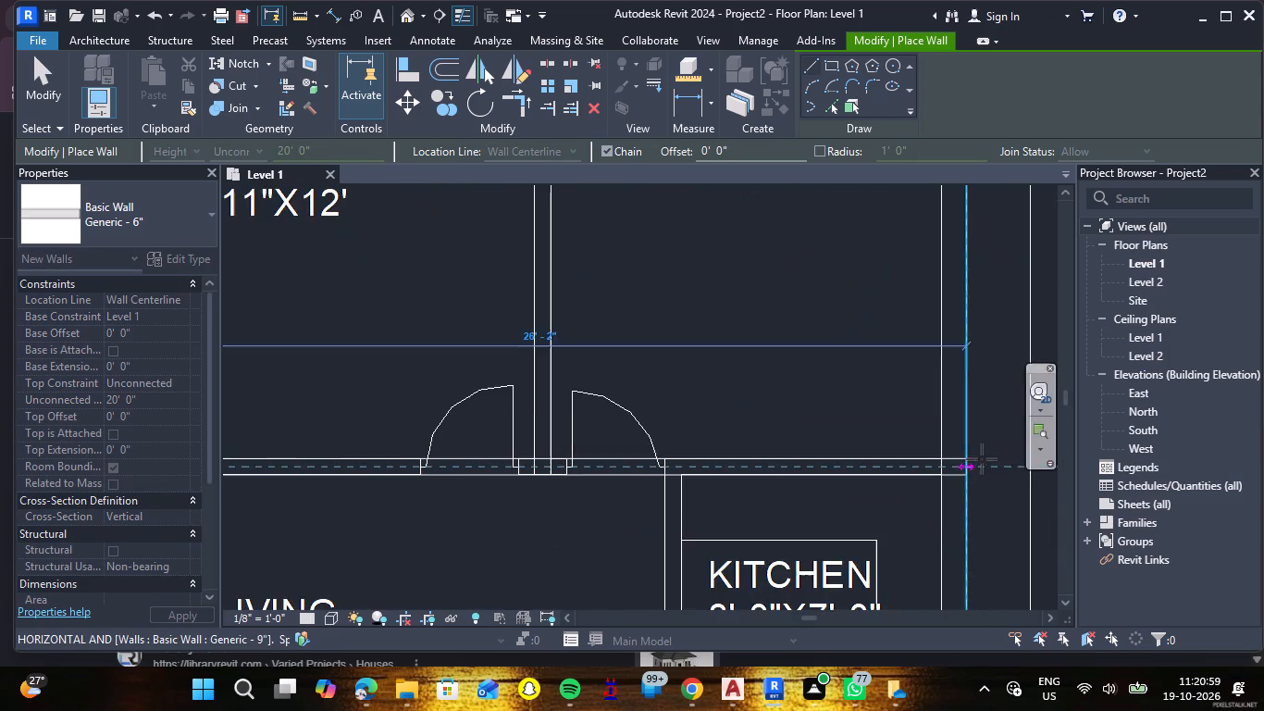
pyautogui.scroll(5, 982, 459)
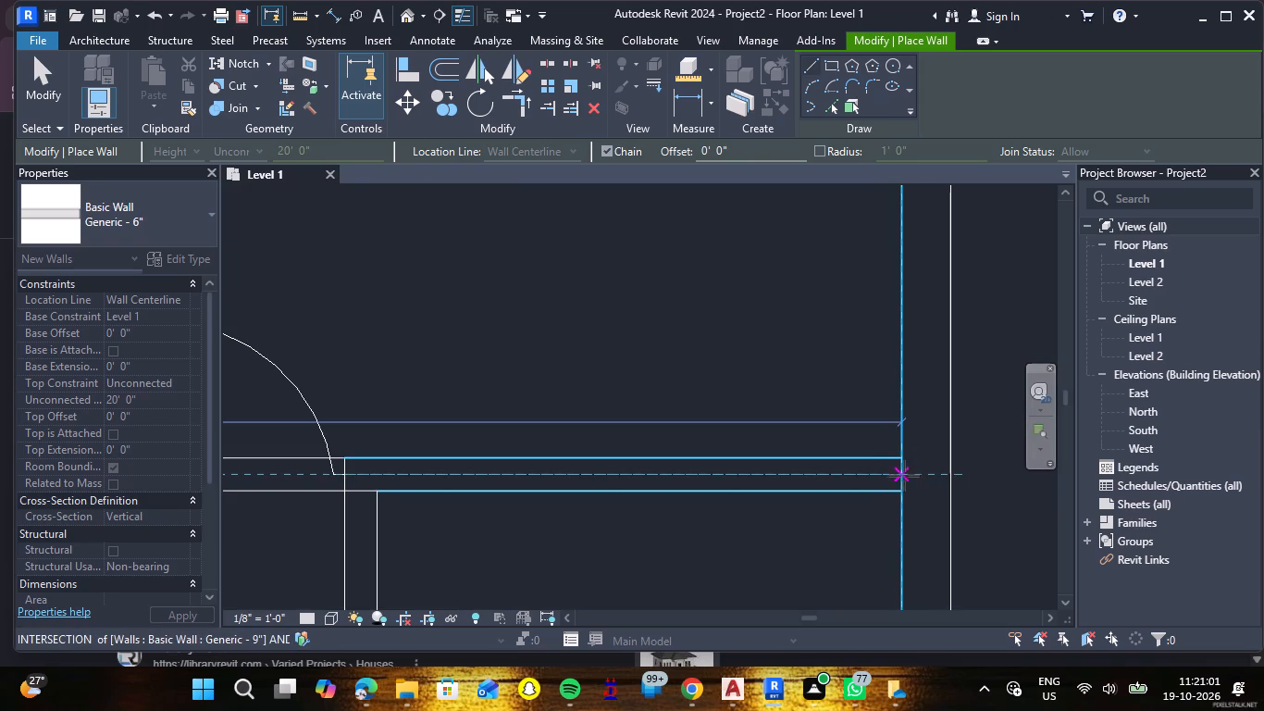
pyautogui.click(901, 476)
pyautogui.press('Escape')
# Draw the Generic - 6" partition between living room and kitchen, from the bedroom partition down to the CAD wall's free end.
pyautogui.scroll(-2, 748, 450)
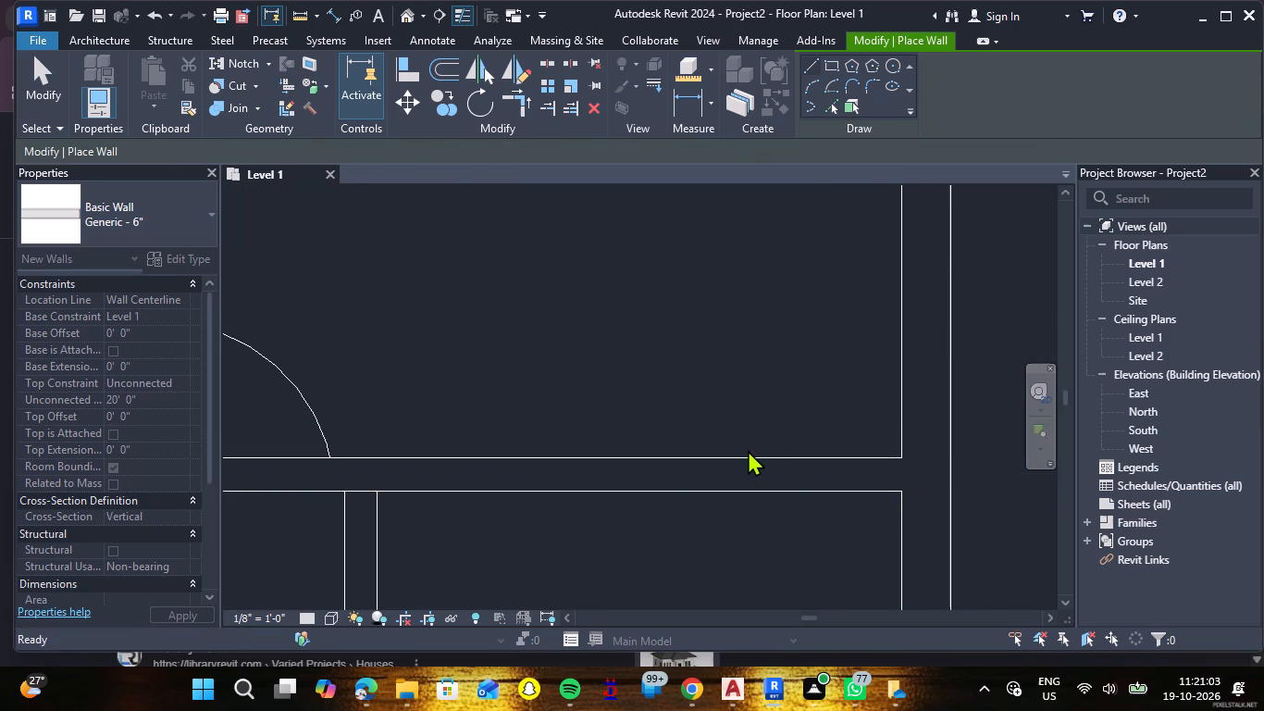
pyautogui.scroll(-8, 748, 450)
pyautogui.scroll(4, 643, 570)
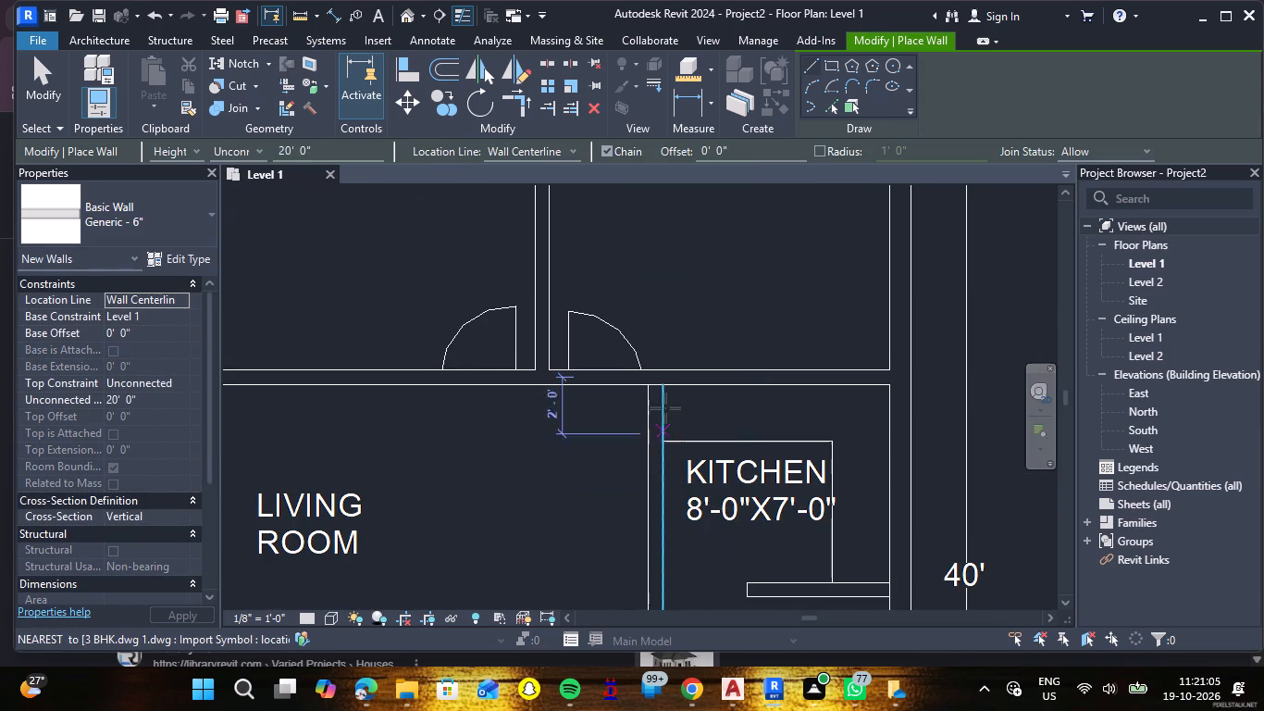
pyautogui.scroll(7, 663, 391)
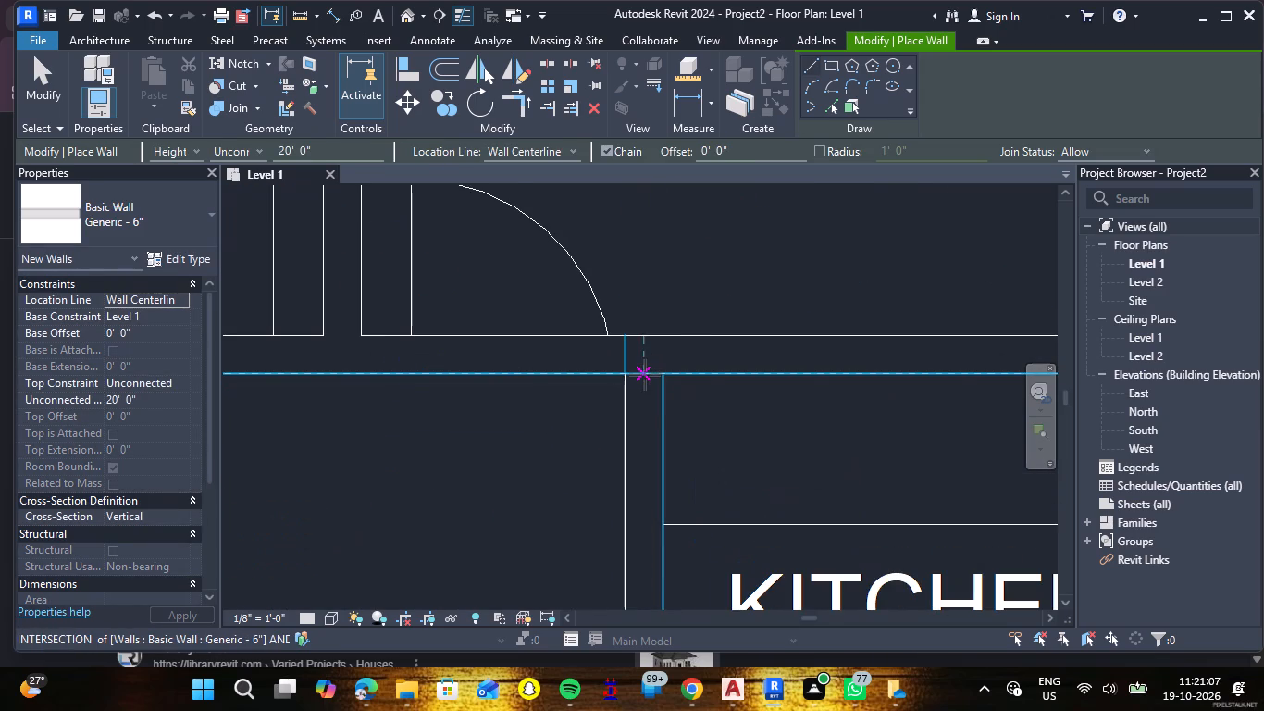
pyautogui.click(645, 375)
pyautogui.scroll(-13, 656, 558)
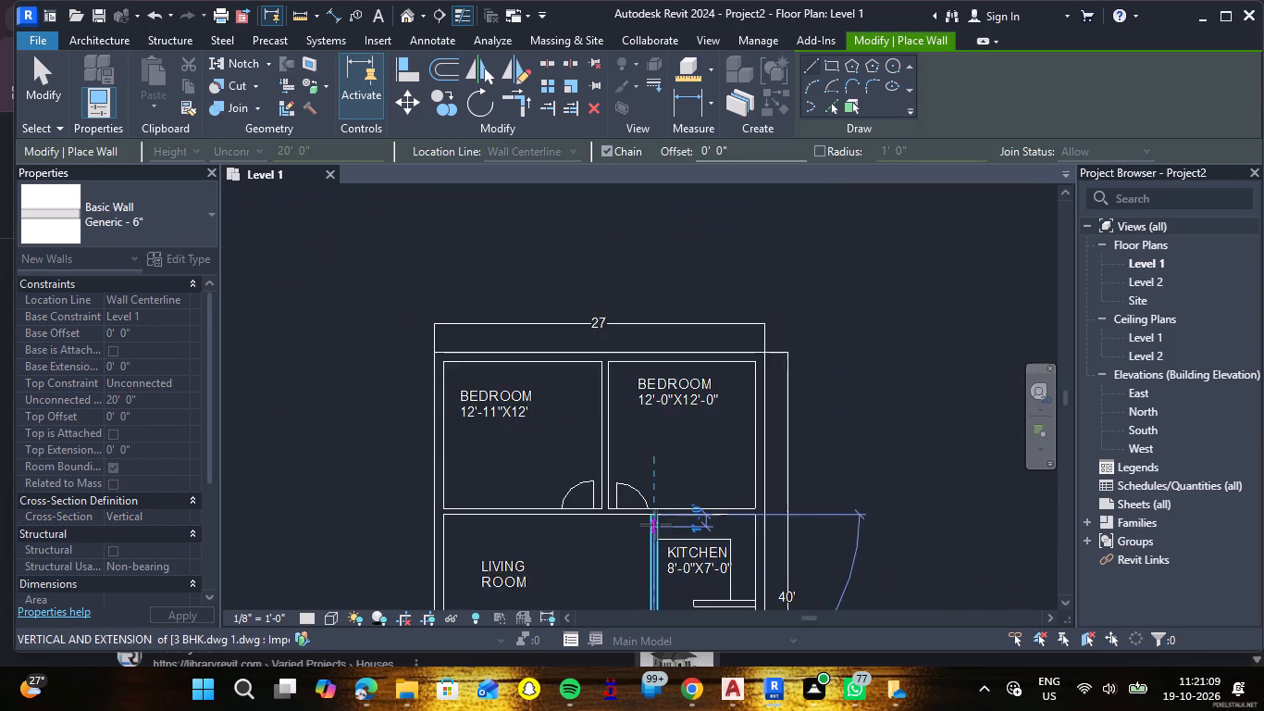
pyautogui.scroll(-6, 656, 525)
pyautogui.scroll(16, 654, 568)
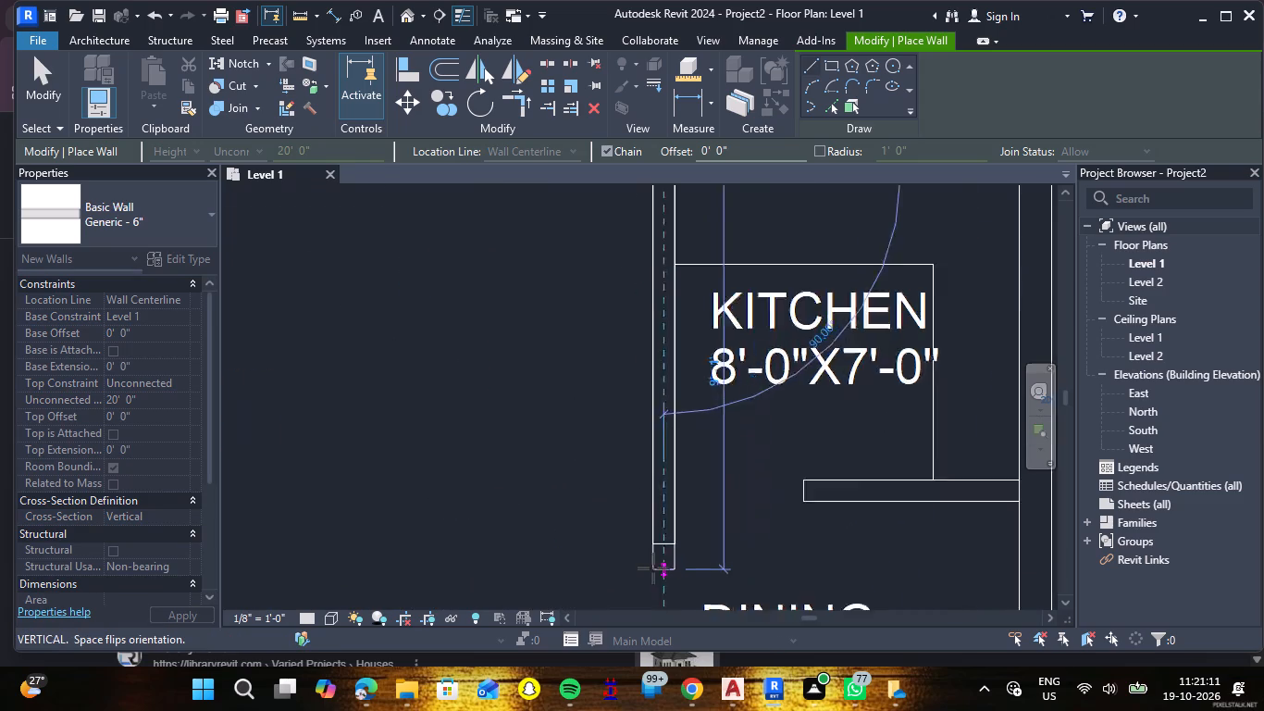
pyautogui.scroll(8, 653, 568)
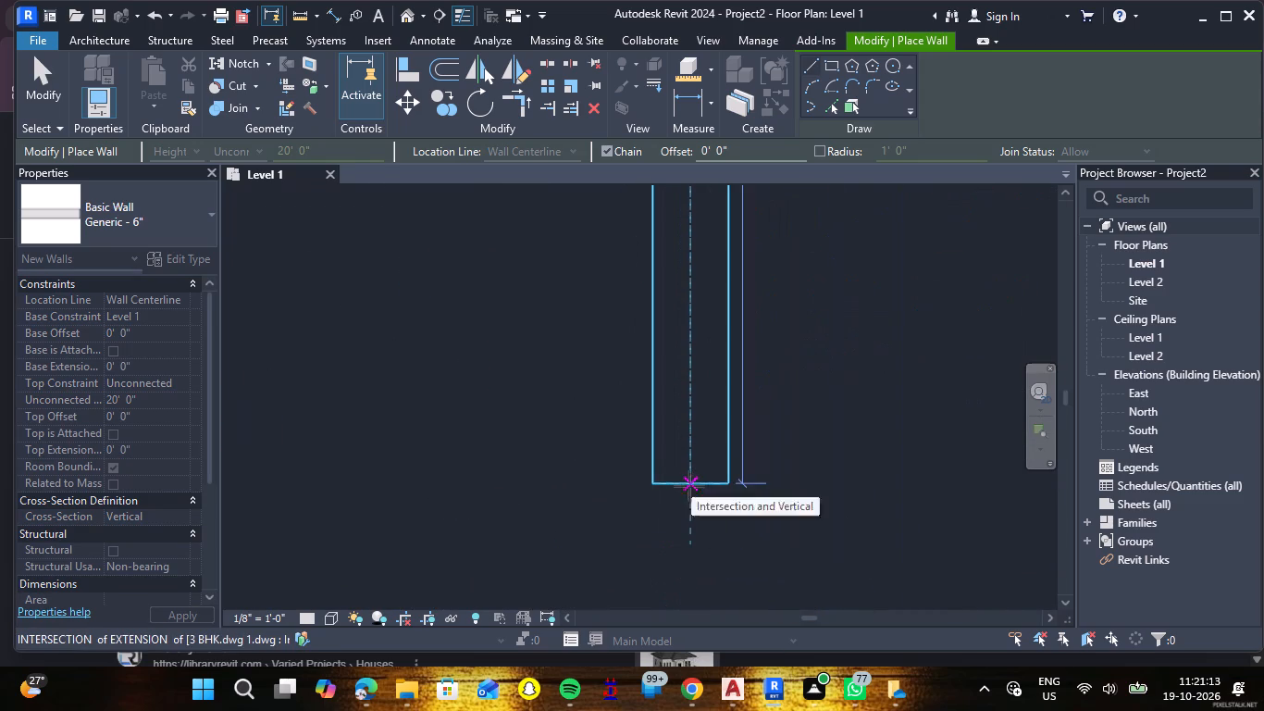
pyautogui.click(689, 486)
pyautogui.press('Escape')
# Draw the Generic - 6" partition between kitchen and dining, from the right-hand exterior wall across to the living-room partition.
pyautogui.scroll(-12, 819, 485)
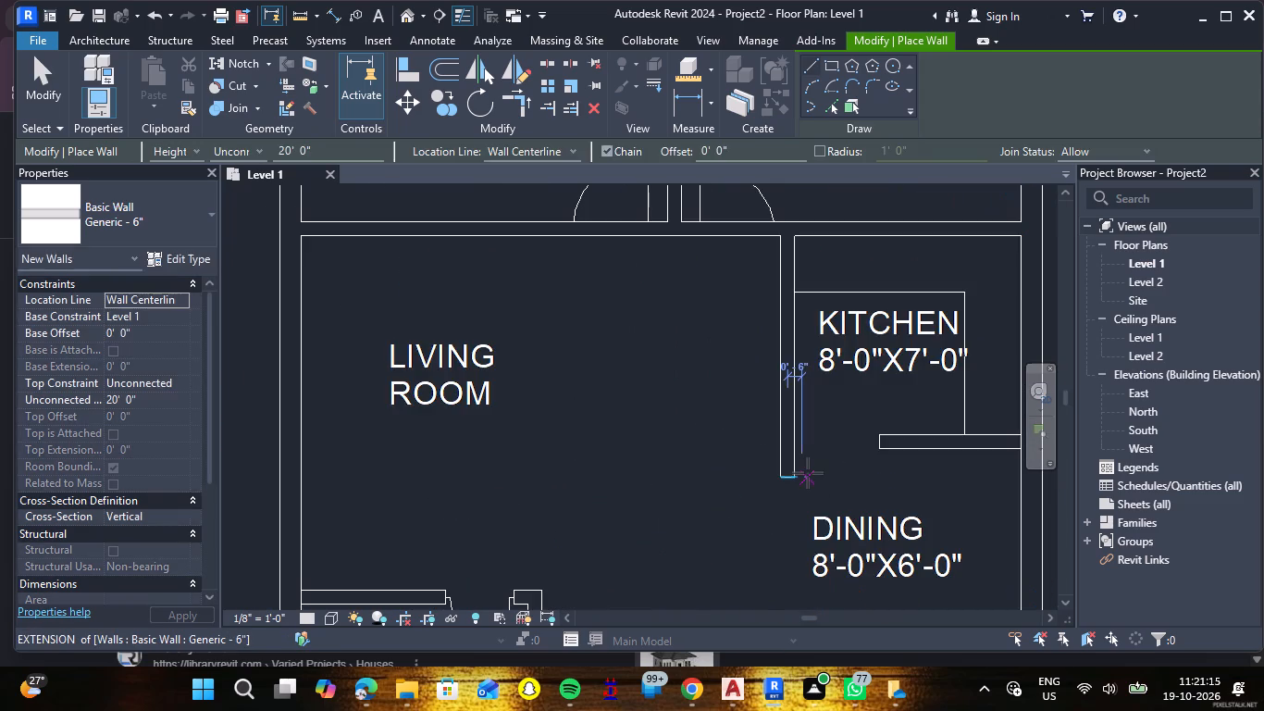
pyautogui.scroll(-4, 840, 480)
pyautogui.scroll(11, 936, 464)
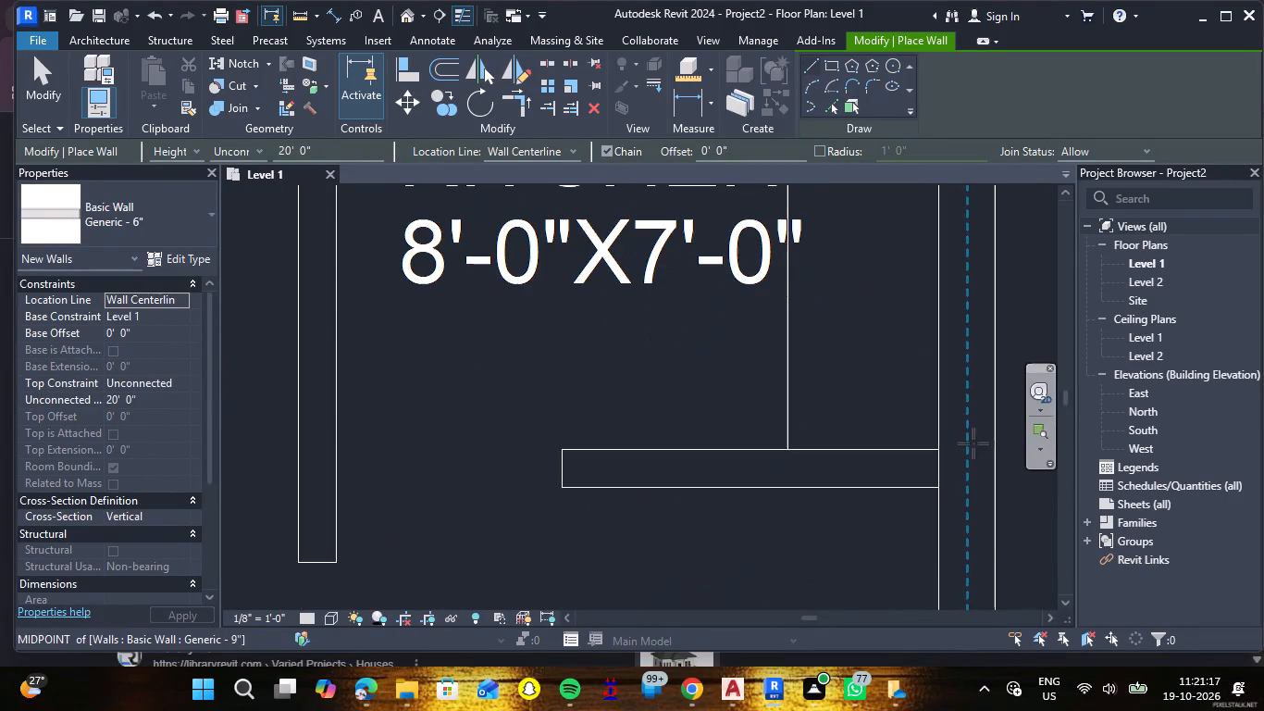
pyautogui.click(936, 468)
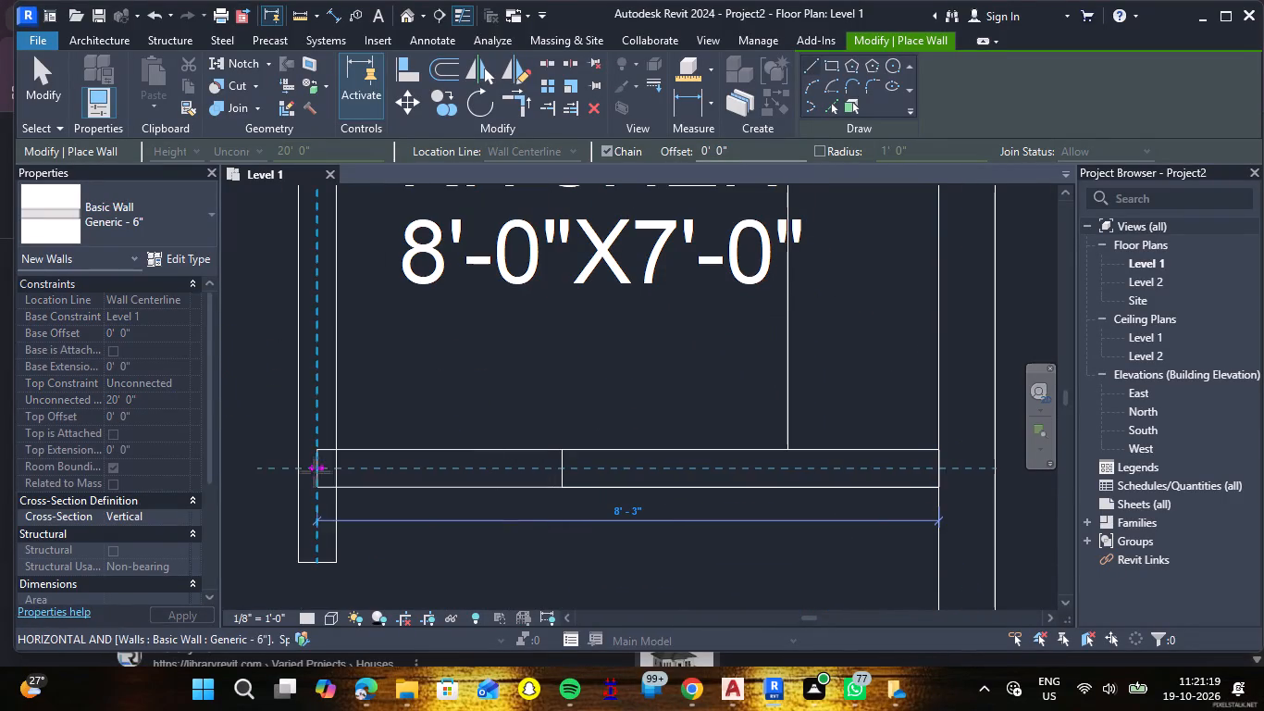
pyautogui.click(333, 471)
pyautogui.press('Escape')
# Draw the toilet's upper Generic - 6" wall from the left-hand exterior wall to the outer edge of the toilet's side wall.
pyautogui.scroll(-7, 403, 473)
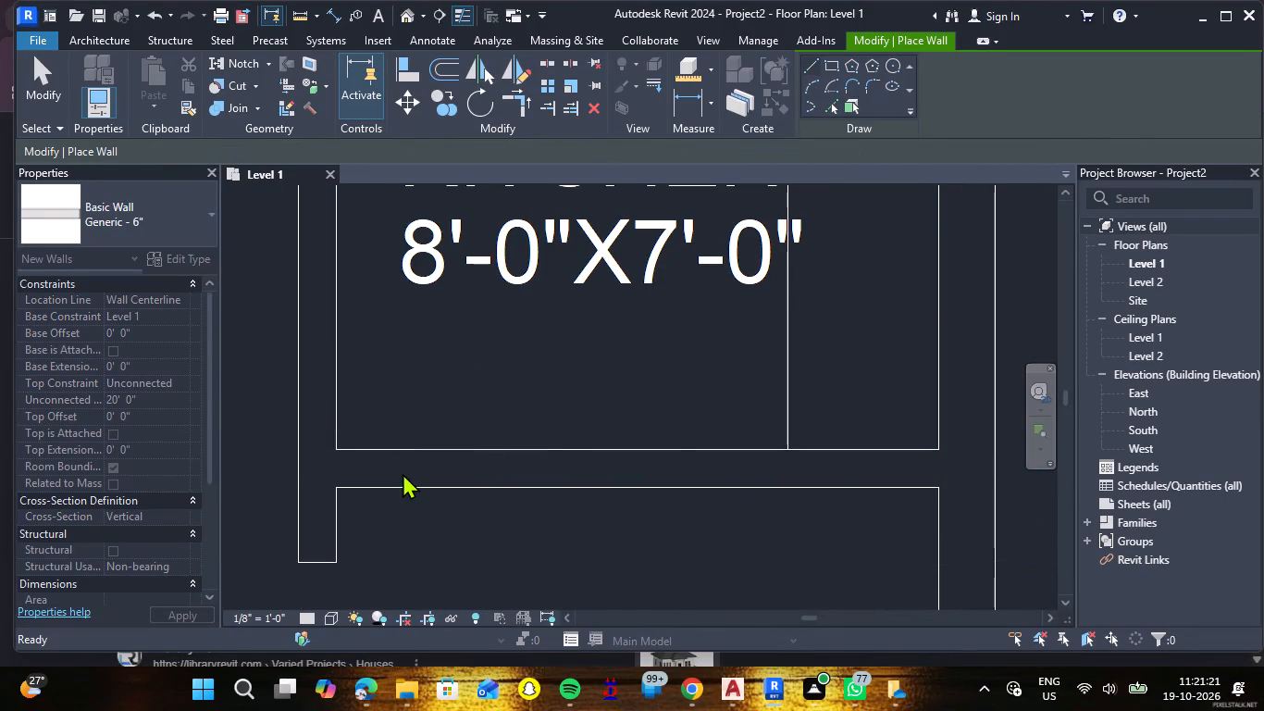
pyautogui.scroll(-10, 403, 473)
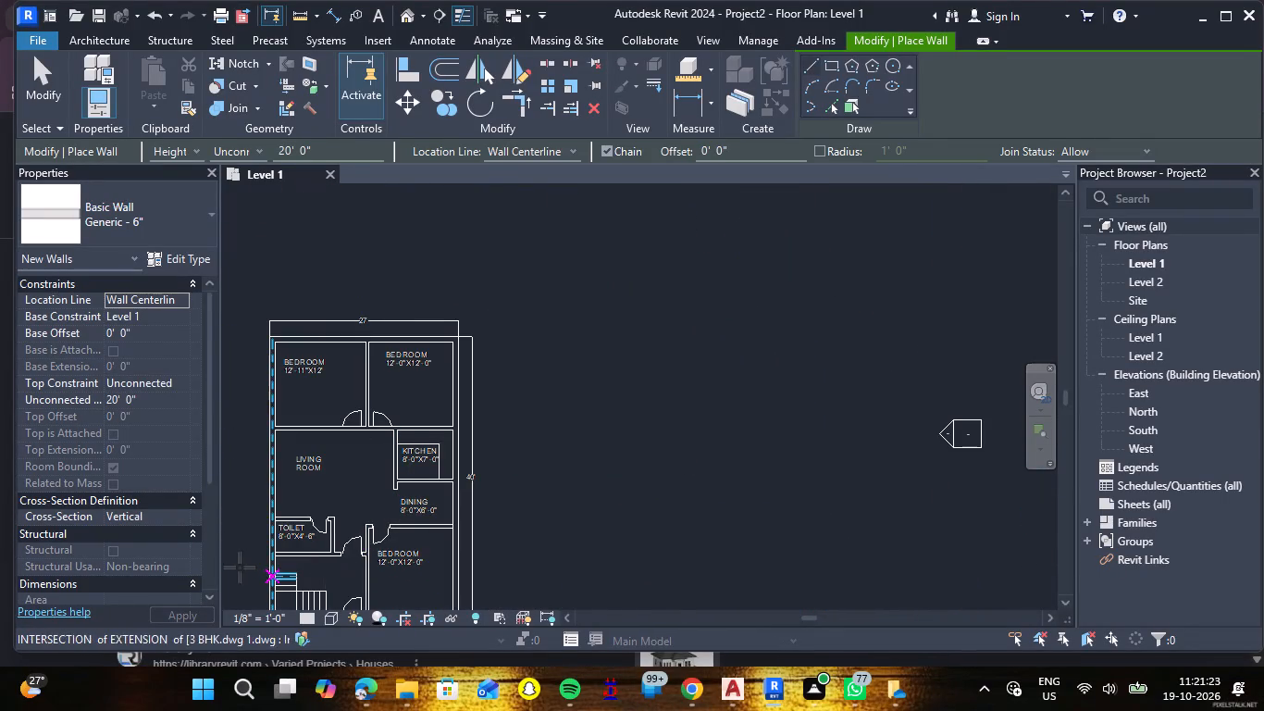
pyautogui.scroll(7, 264, 551)
pyautogui.scroll(2, 354, 464)
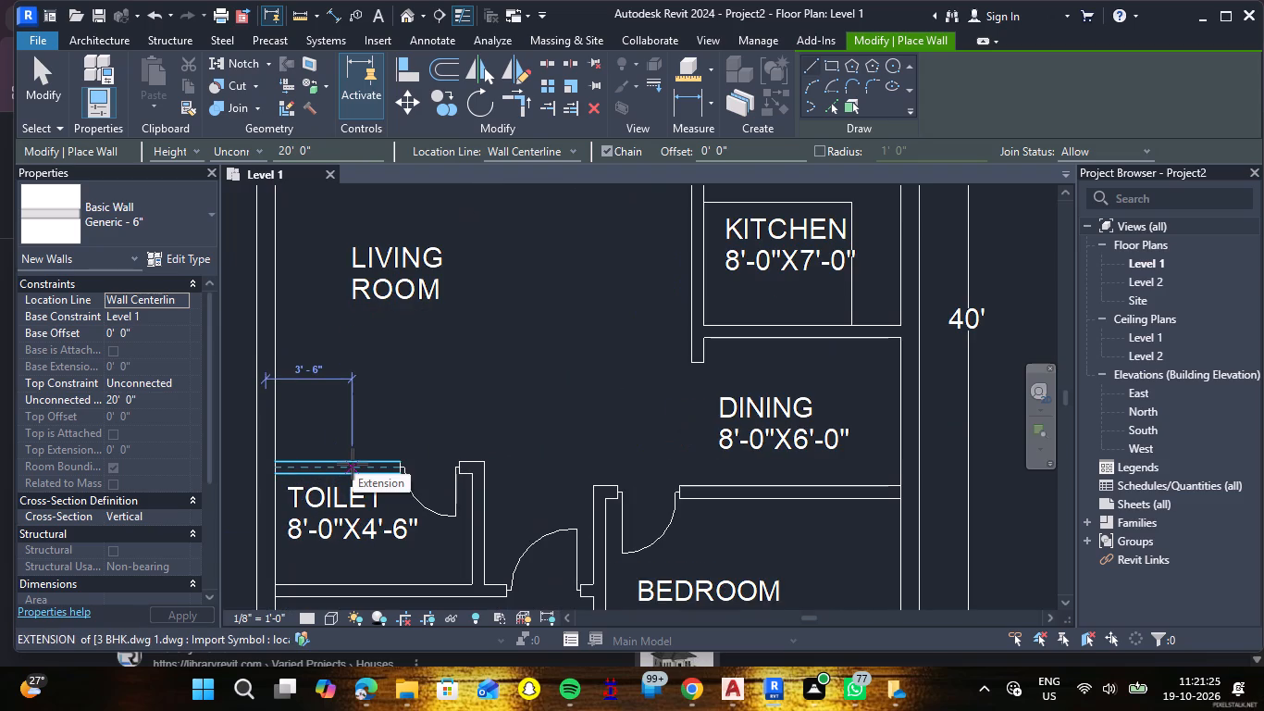
pyautogui.scroll(2, 281, 484)
pyautogui.click(272, 465)
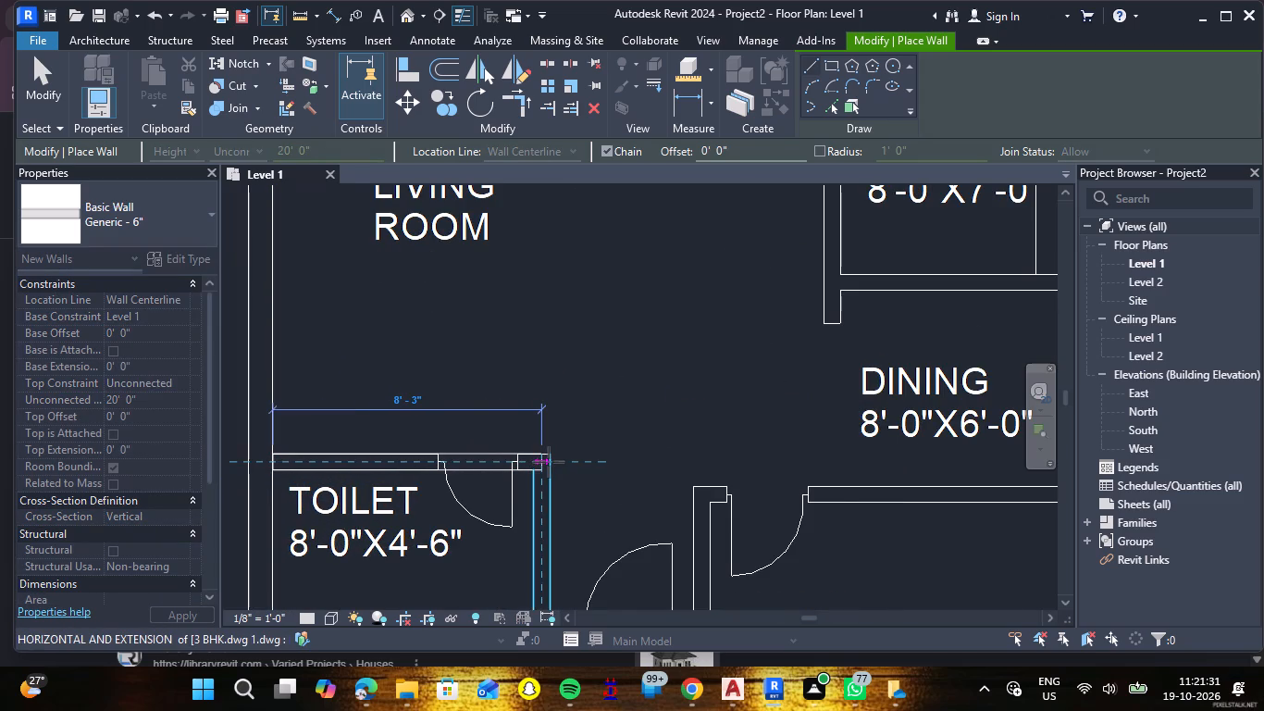
pyautogui.scroll(8, 549, 462)
pyautogui.click(555, 462)
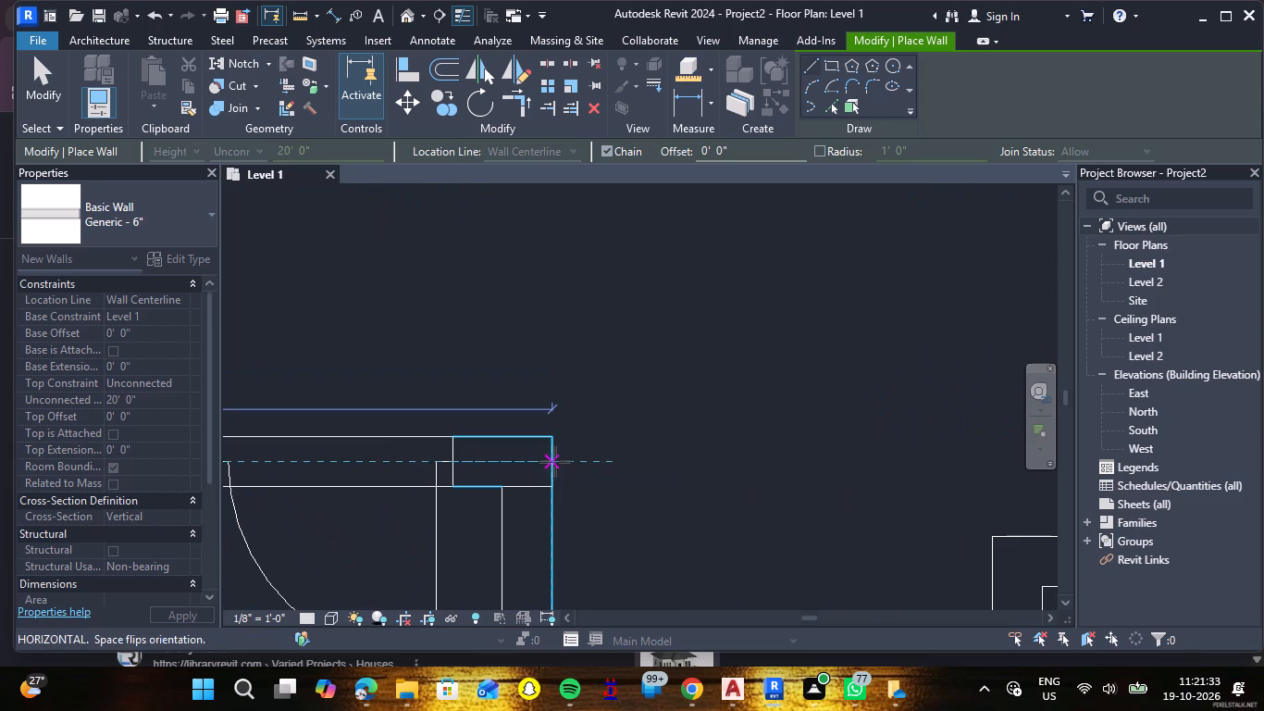
pyautogui.press('Escape')
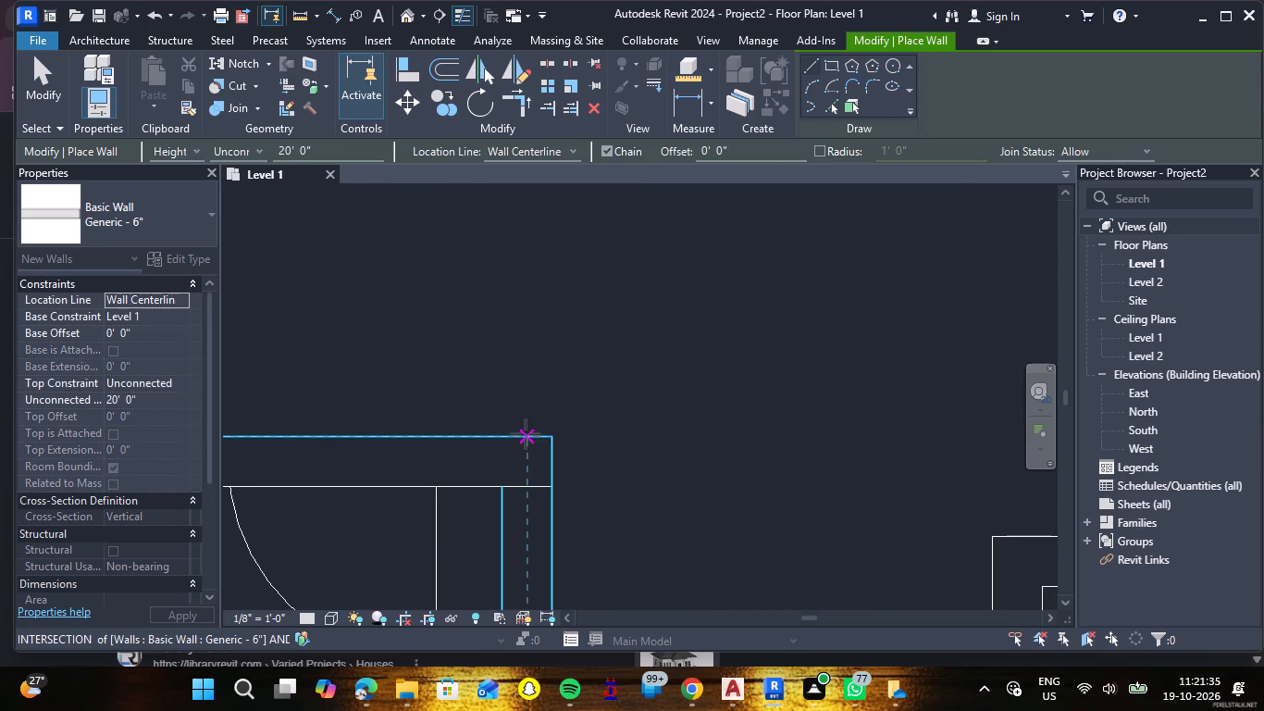
# Draw the toilet's right-hand Generic - 6" wall, about 5'-6" long, from its upper wall down to its lower CAD wall line.
pyautogui.click(526, 437)
pyautogui.scroll(-15, 533, 541)
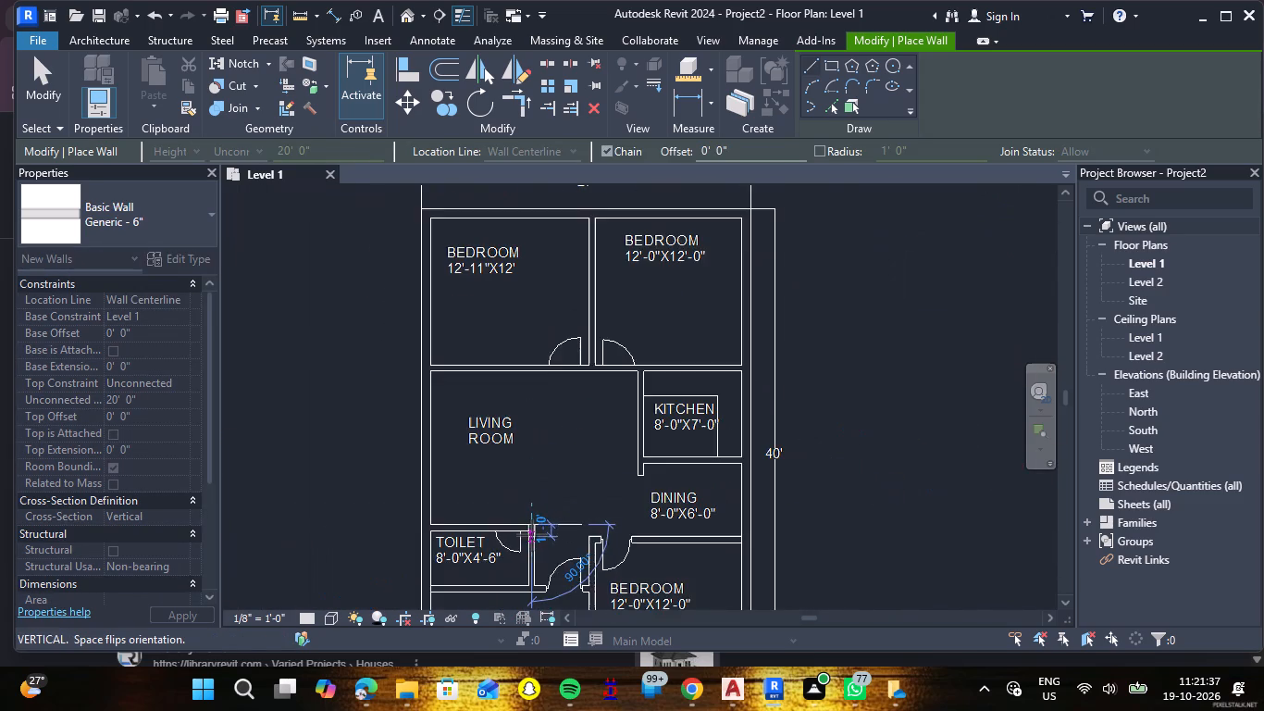
pyautogui.scroll(-5, 532, 535)
pyautogui.scroll(5, 526, 574)
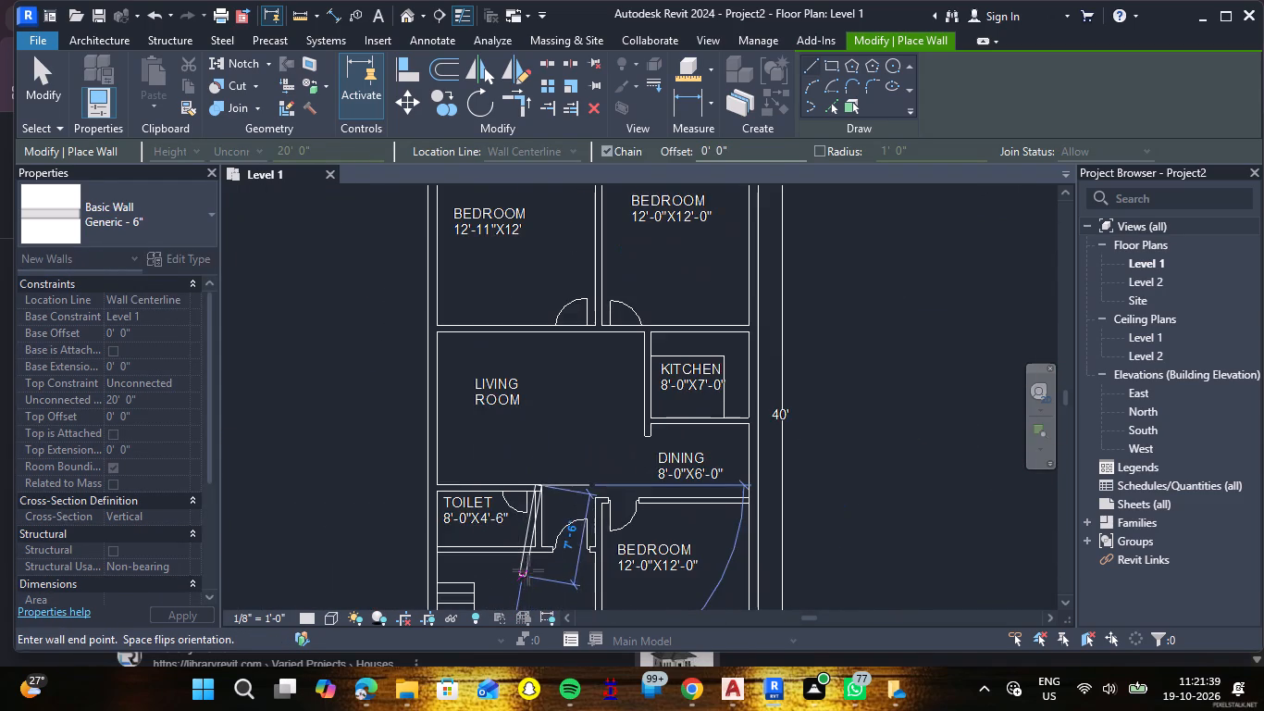
pyautogui.scroll(11, 540, 543)
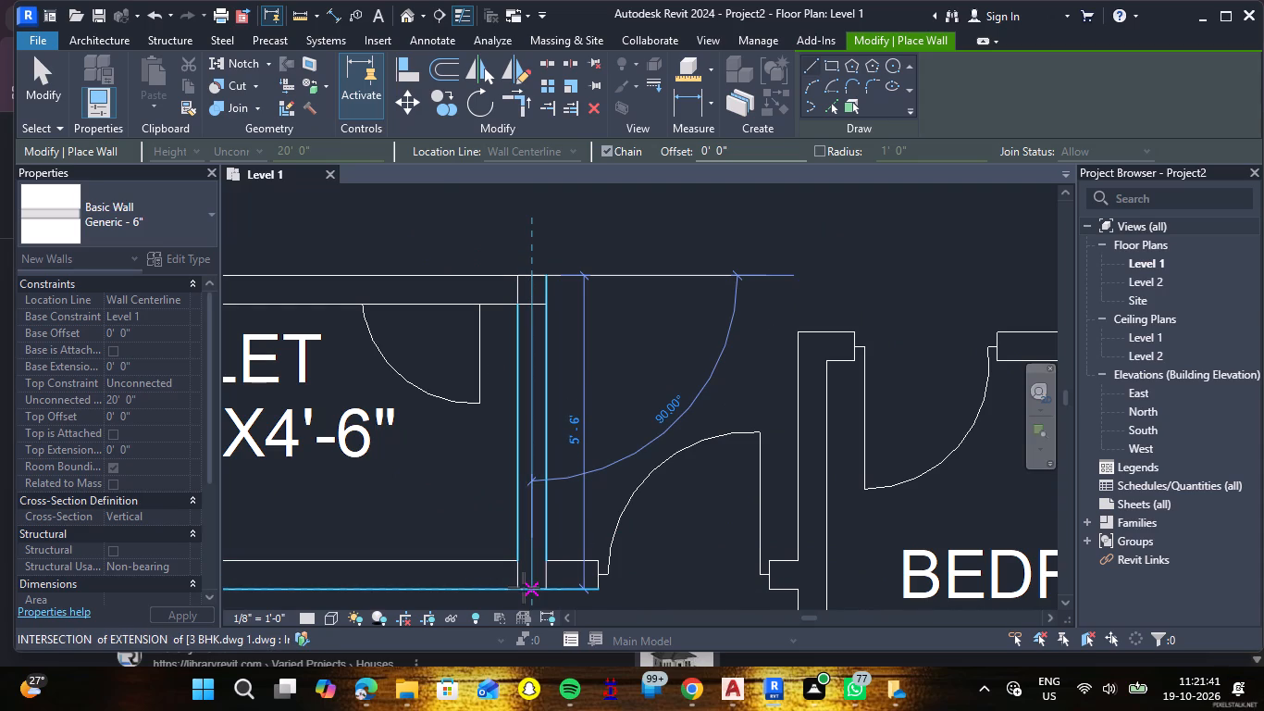
pyautogui.click(532, 590)
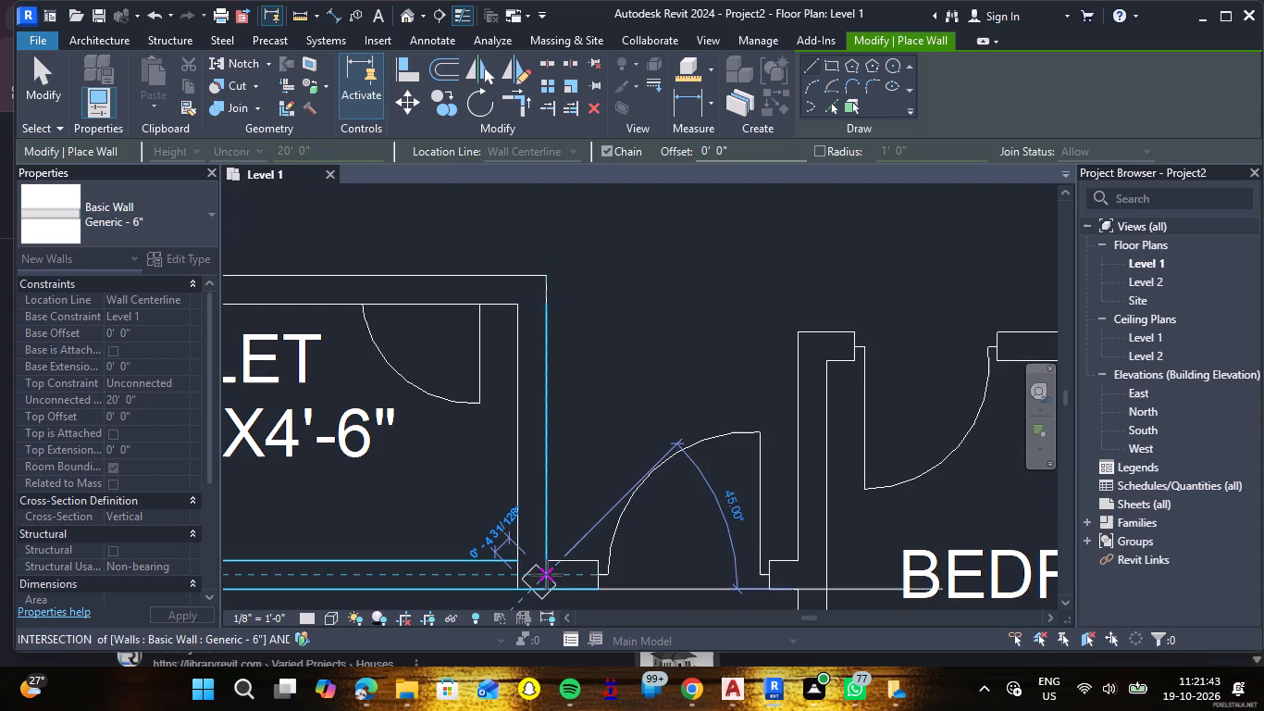
pyautogui.press('Escape')
# Draw the toilet's lower Generic - 6" wall, about 12'-11" long, from the left-hand exterior wall across to the lower bedroom's side wall line.
pyautogui.scroll(-7, 574, 585)
pyautogui.scroll(-6, 563, 511)
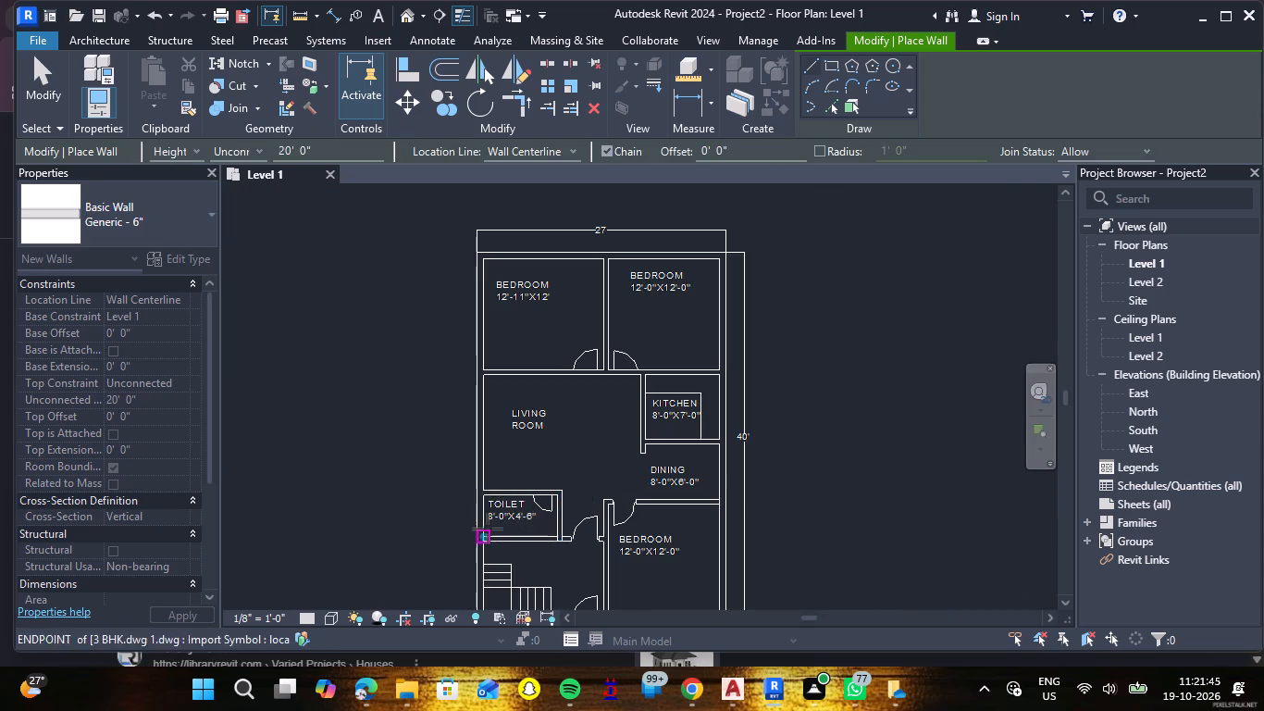
pyautogui.scroll(7, 488, 529)
pyautogui.scroll(5, 491, 603)
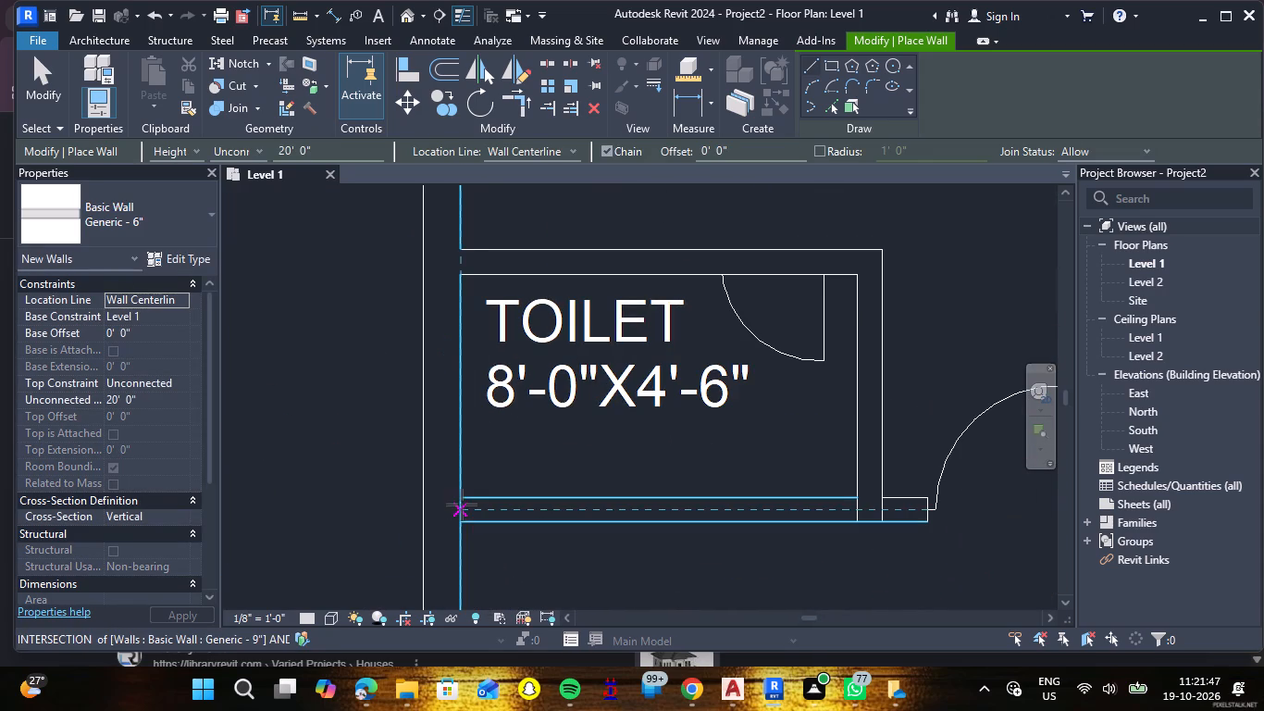
pyautogui.click(459, 509)
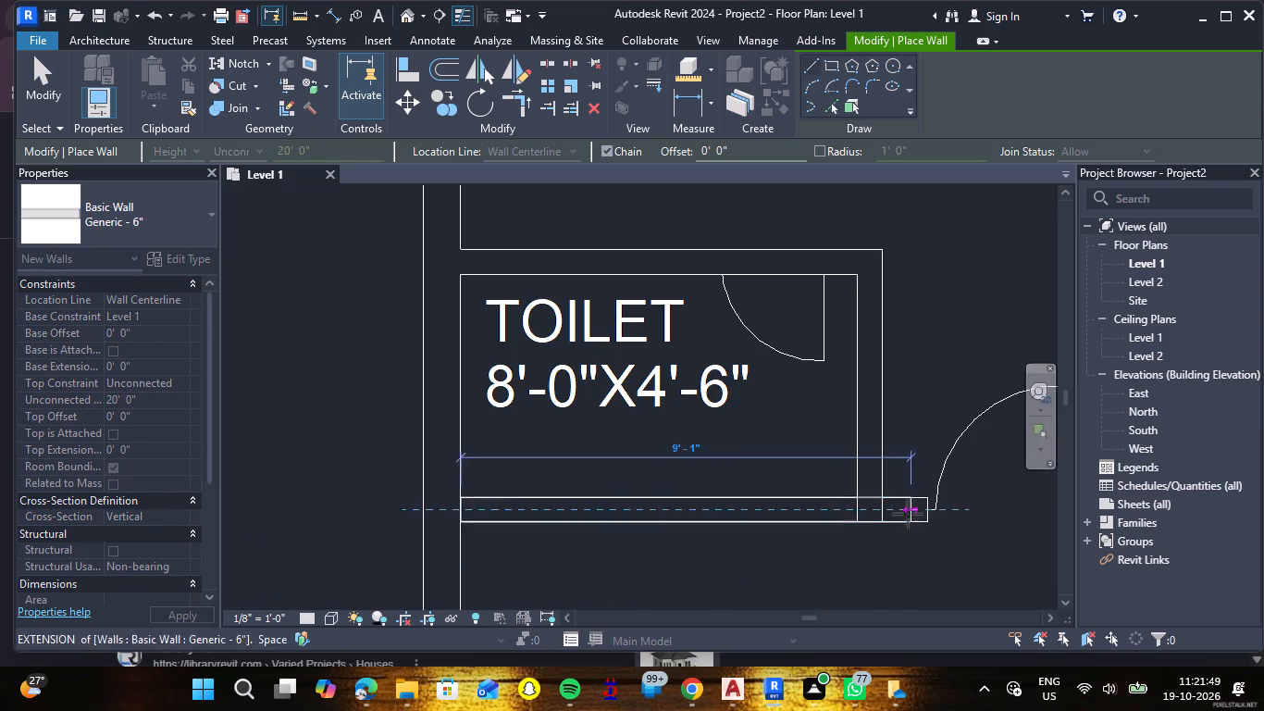
pyautogui.scroll(-9, 907, 511)
pyautogui.scroll(8, 966, 511)
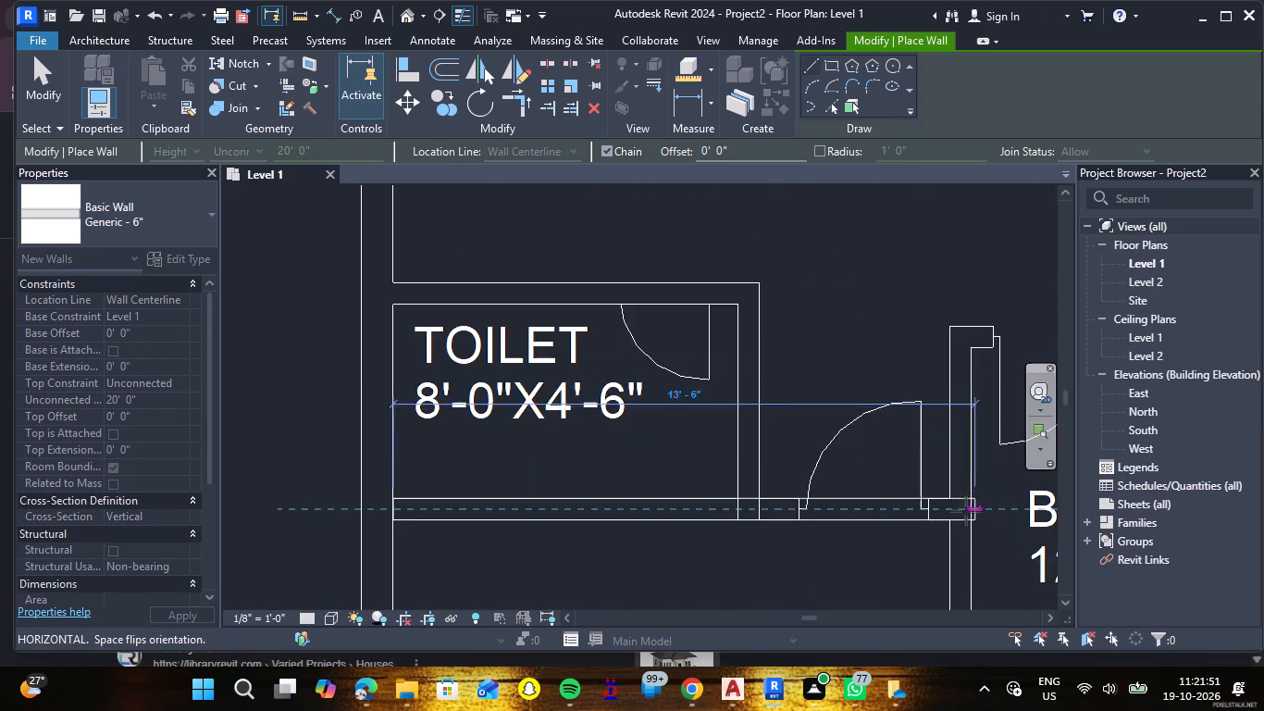
pyautogui.scroll(4, 966, 511)
pyautogui.click(937, 512)
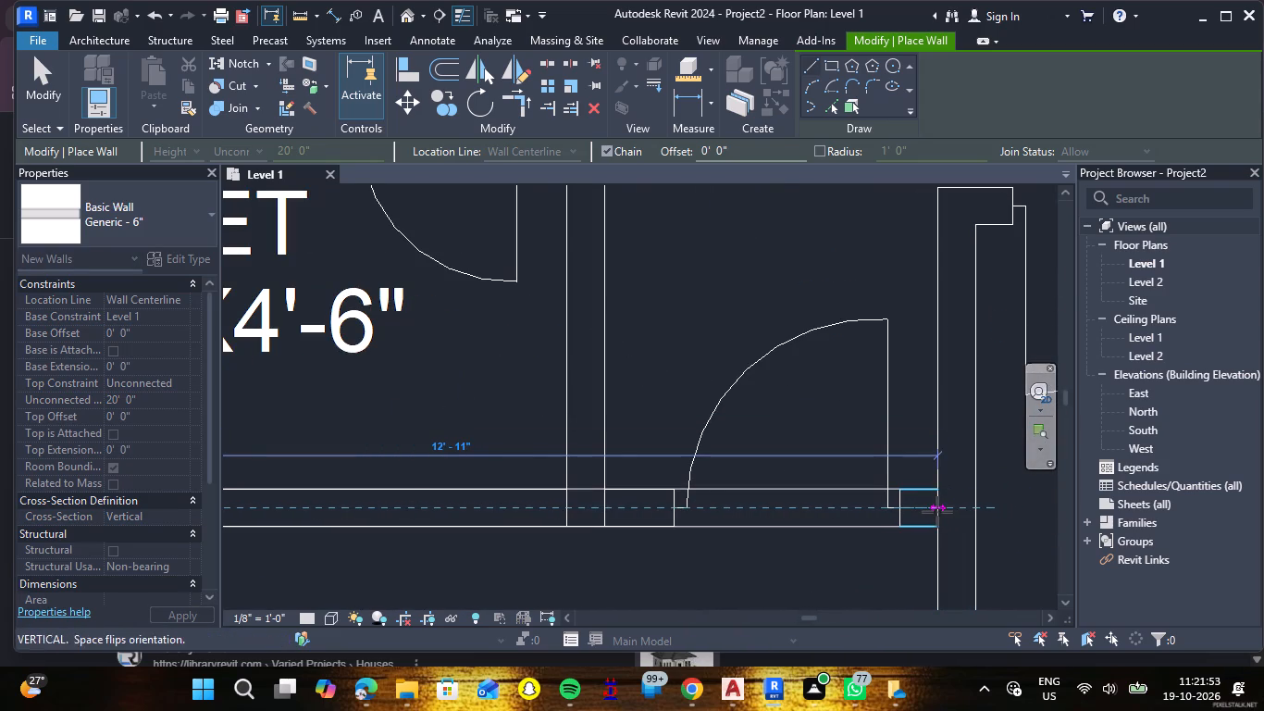
pyautogui.press('Escape')
# Draw the lower bedroom's left-hand Generic - 6" wall, about 12'-6" long, from the bottom exterior wall up to the CAD wall's upper end.
pyautogui.scroll(-17, 963, 500)
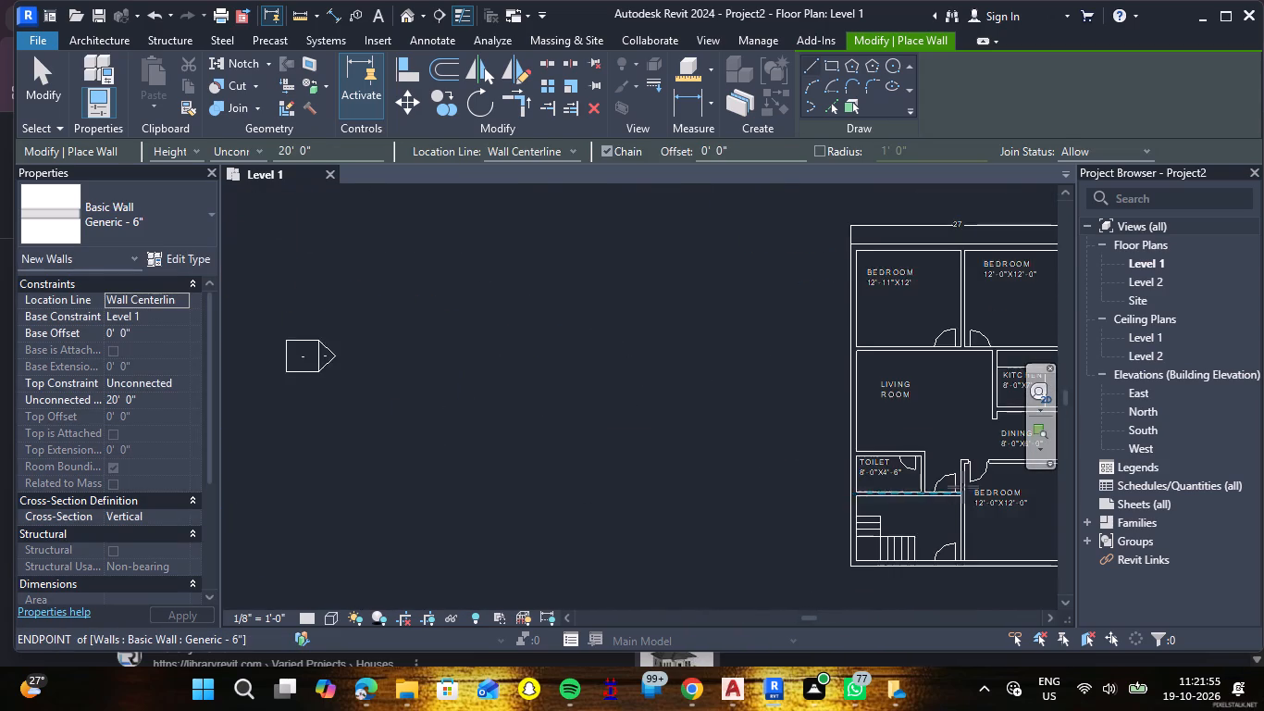
pyautogui.scroll(10, 972, 539)
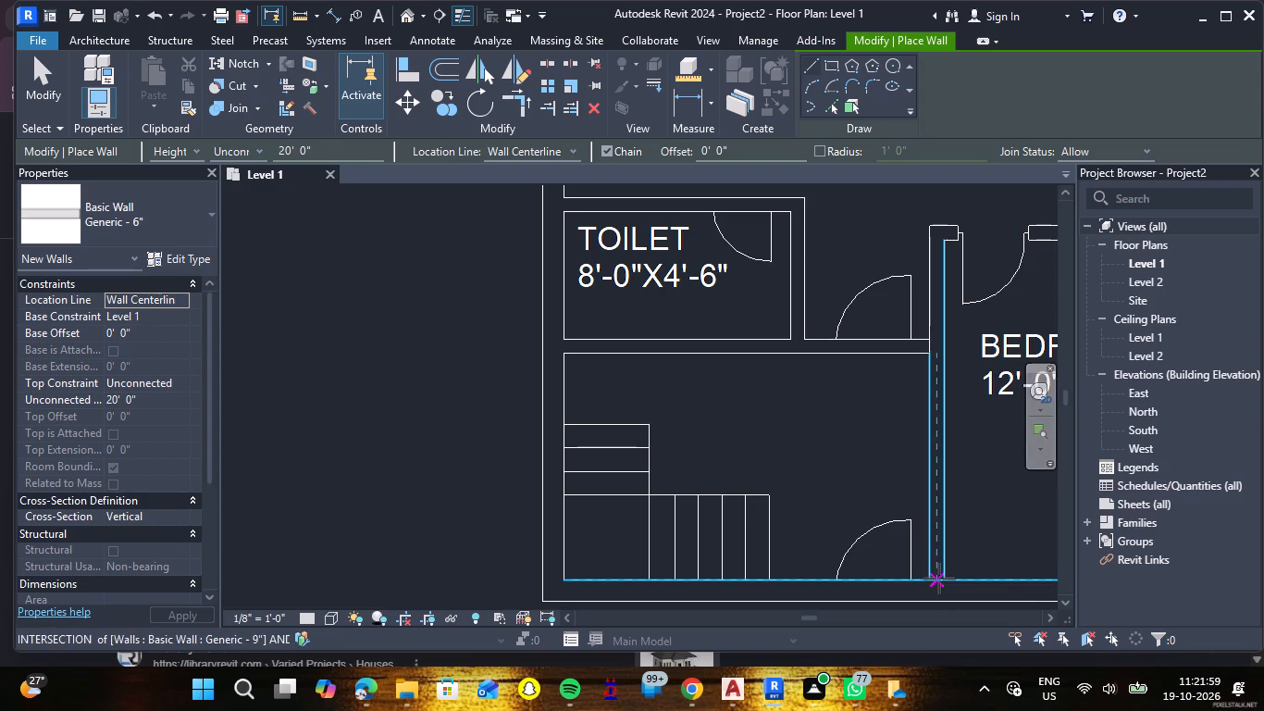
pyautogui.click(939, 579)
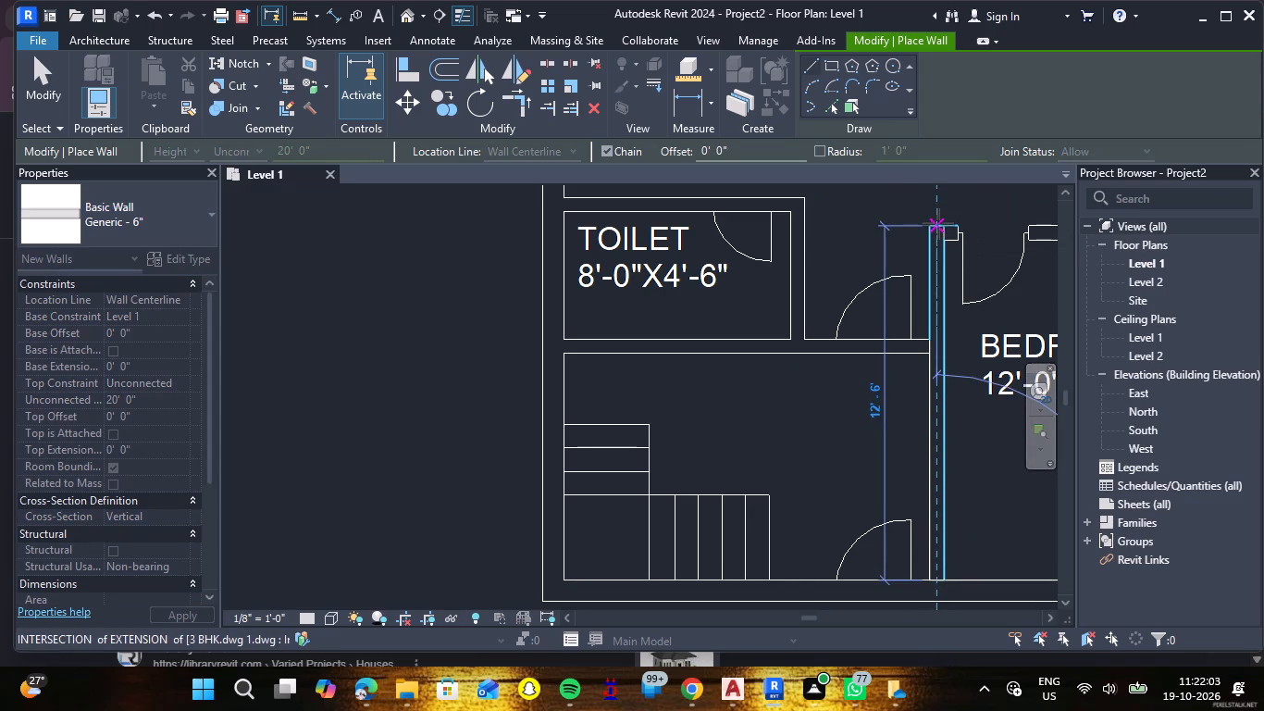
pyautogui.click(938, 224)
pyautogui.scroll(15, 943, 218)
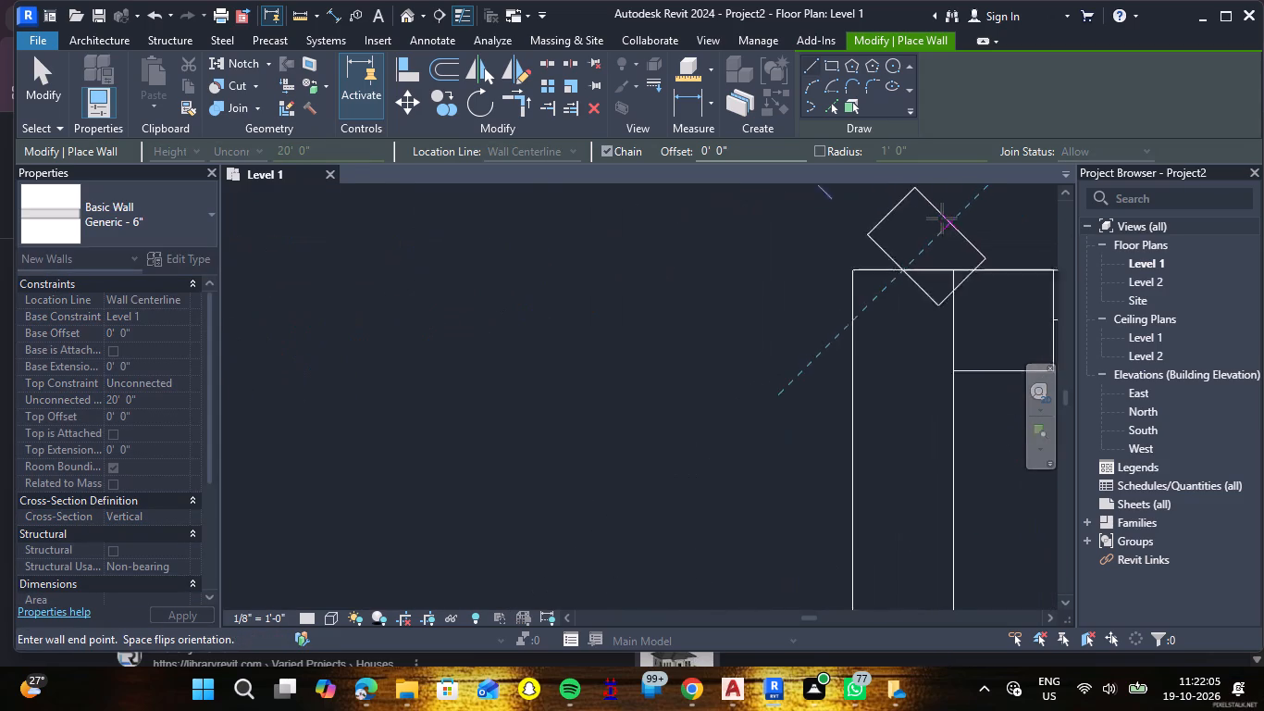
pyautogui.press('Escape')
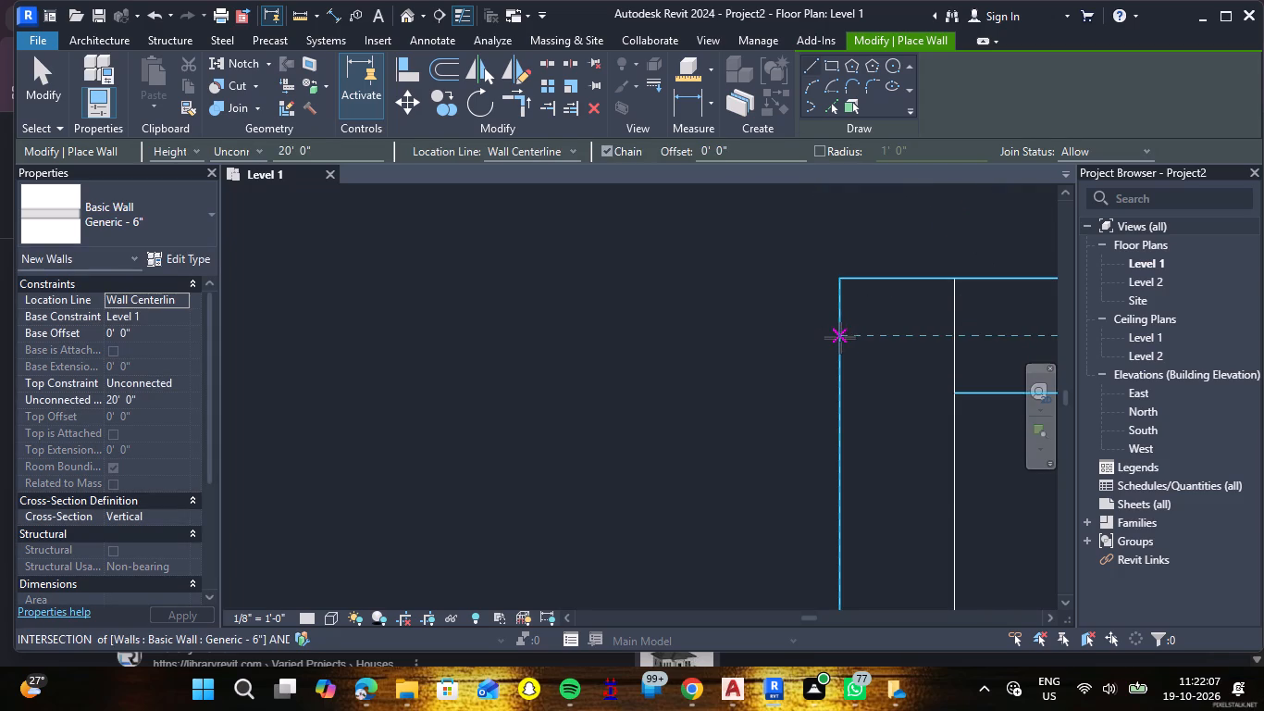
# Draw the Generic - 6" partition between dining and lower bedroom, about 12'-6" long, from the bedroom's side wall to the right-hand exterior wall.
pyautogui.click(840, 338)
pyautogui.scroll(-7, 939, 346)
pyautogui.scroll(-14, 939, 346)
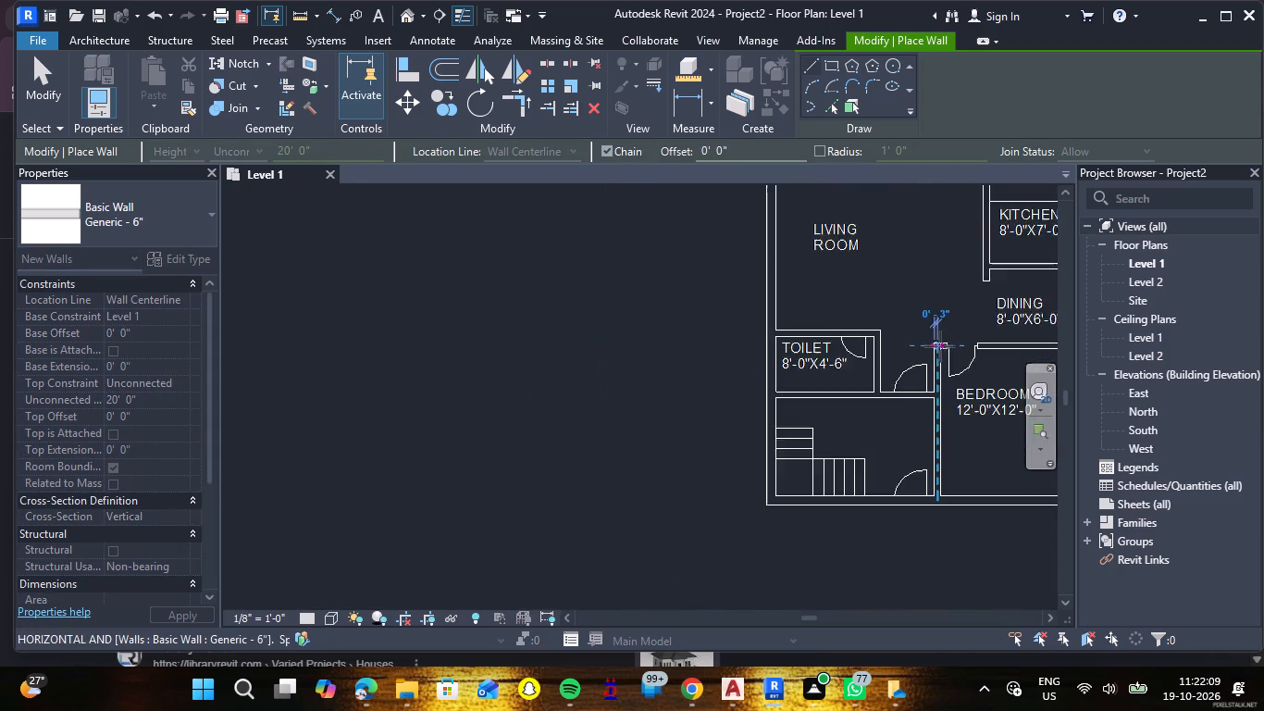
pyautogui.scroll(-5, 940, 346)
pyautogui.scroll(6, 1018, 344)
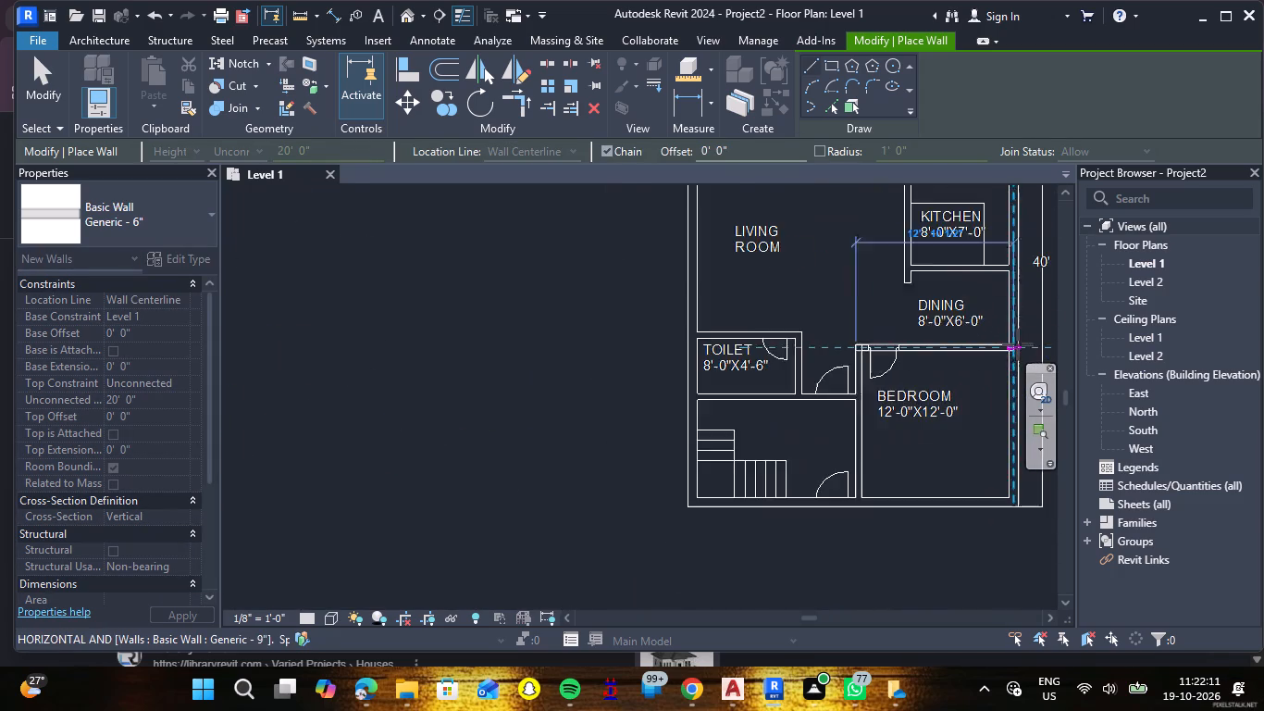
pyautogui.scroll(13, 1018, 344)
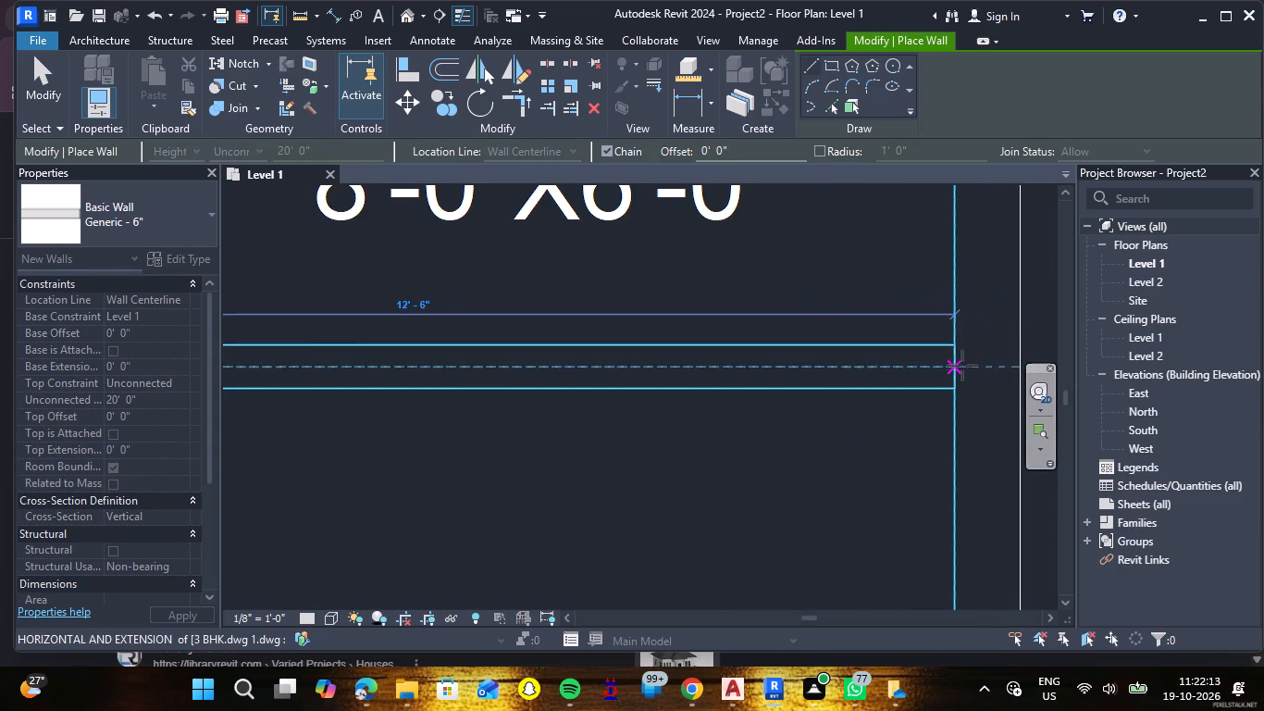
pyautogui.click(953, 368)
pyautogui.press('Escape')
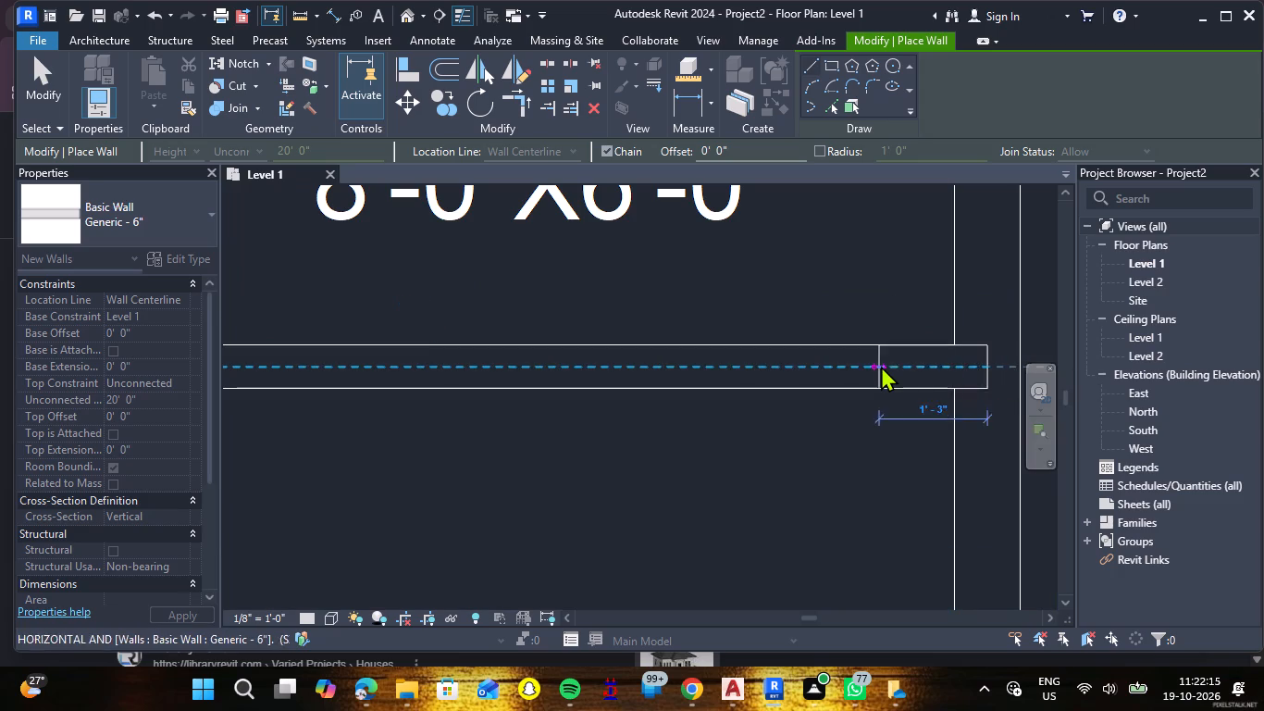
# Change the Level 1 floor plan's visual style so that the walls display with filled surfaces.
pyautogui.scroll(-16, 881, 366)
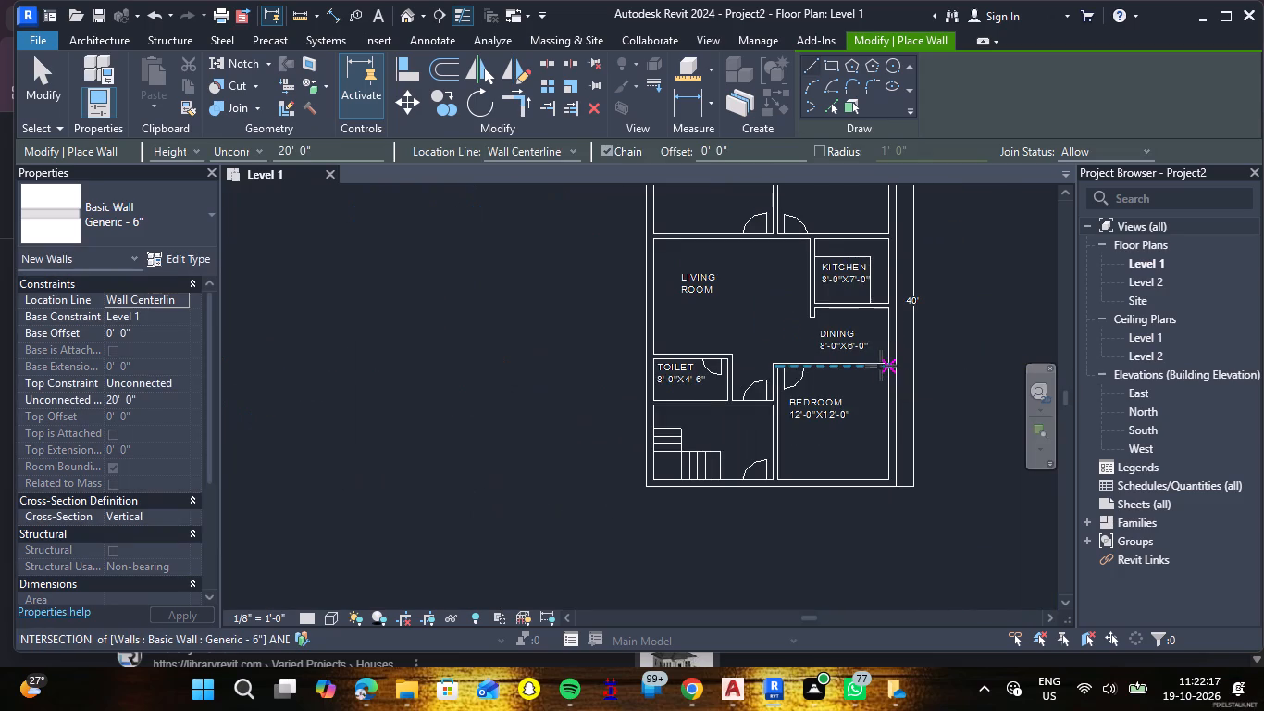
pyautogui.scroll(-5, 881, 366)
pyautogui.scroll(2, 808, 215)
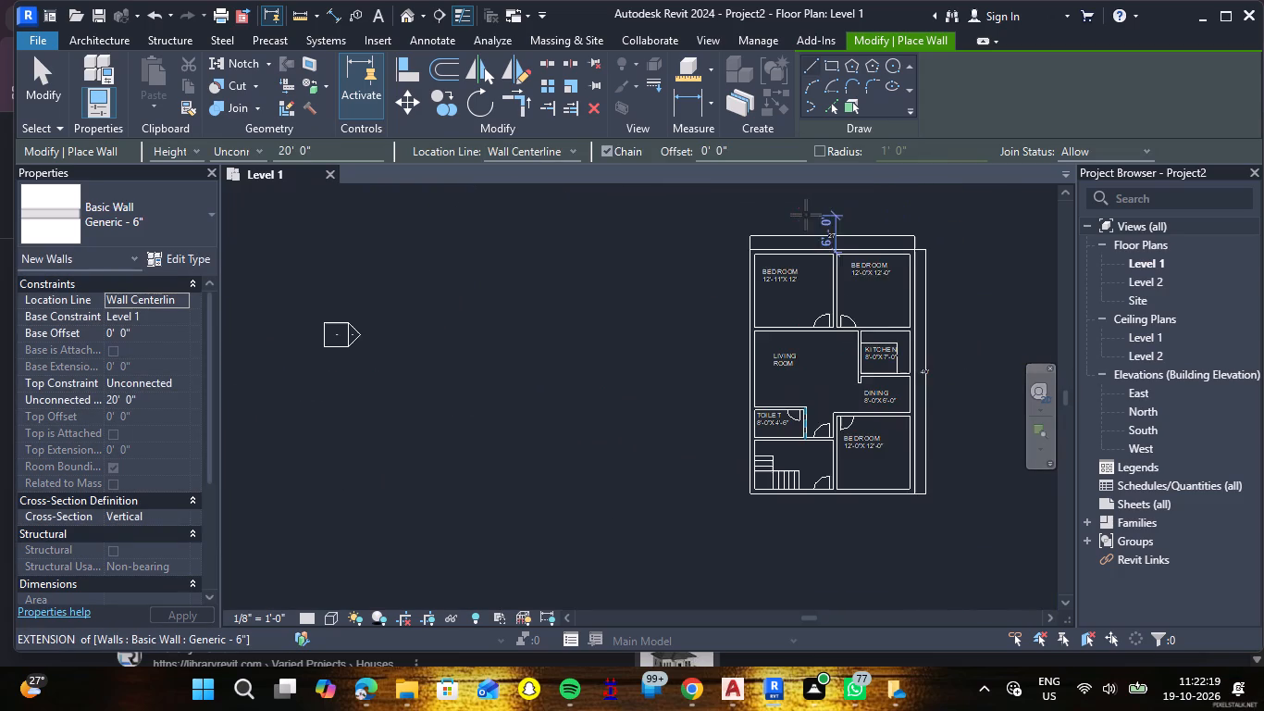
pyautogui.scroll(2, 948, 318)
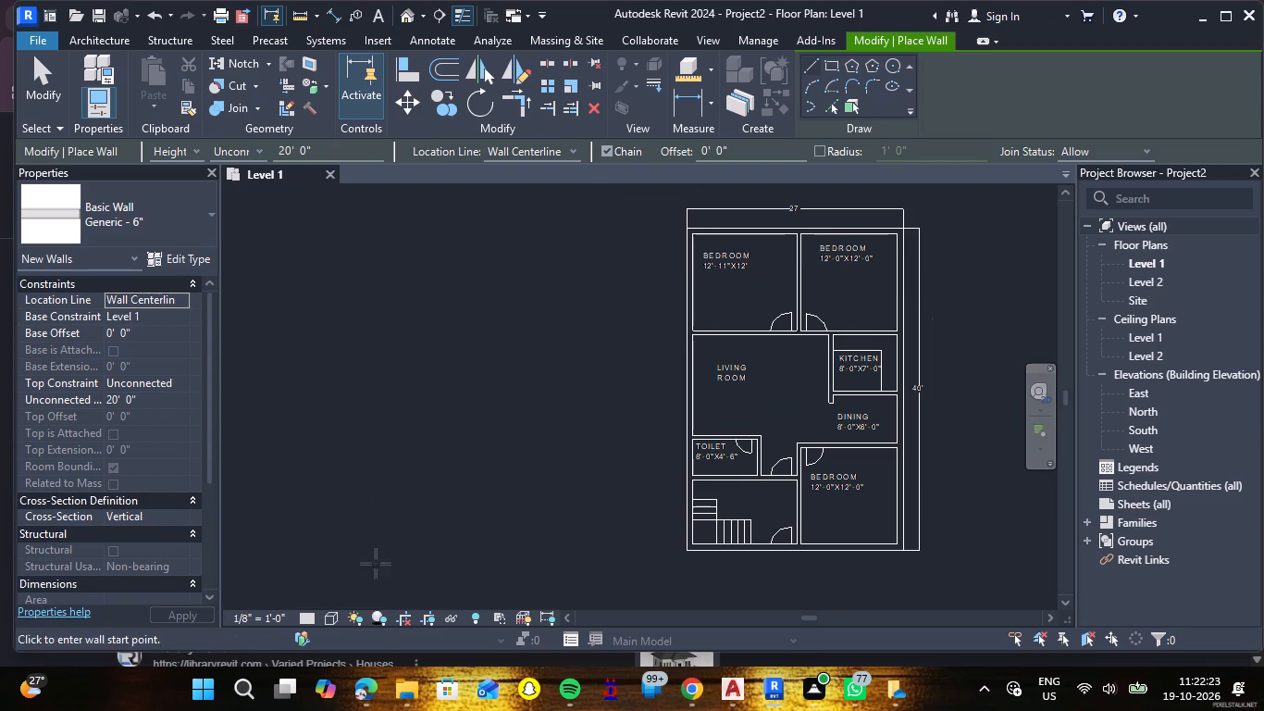
pyautogui.click(330, 608)
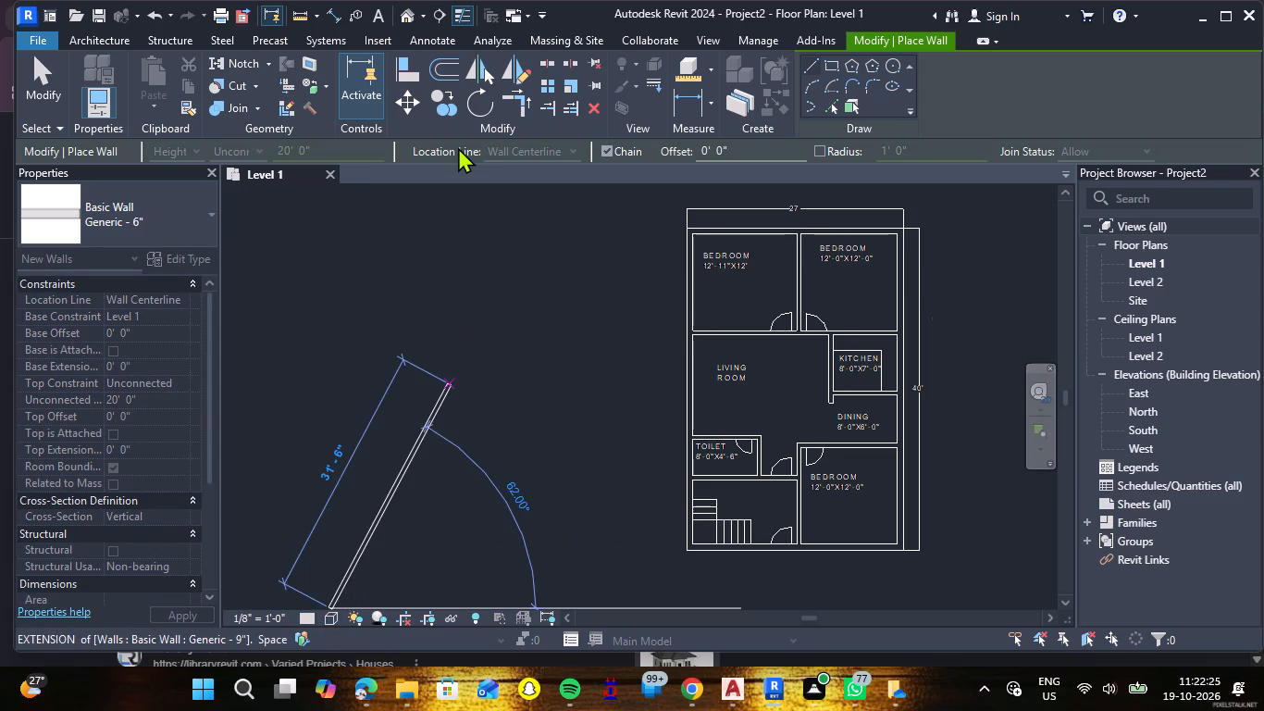
pyautogui.press('Escape')
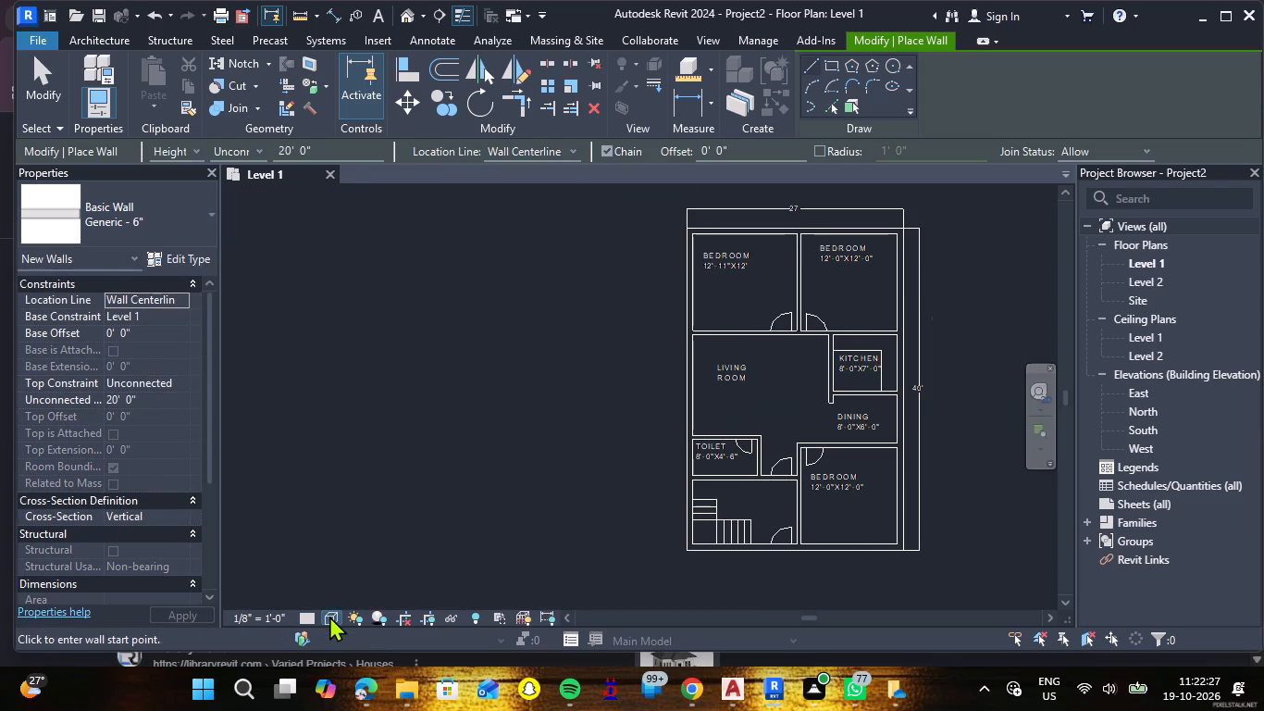
pyautogui.click(329, 616)
pyautogui.click(381, 591)
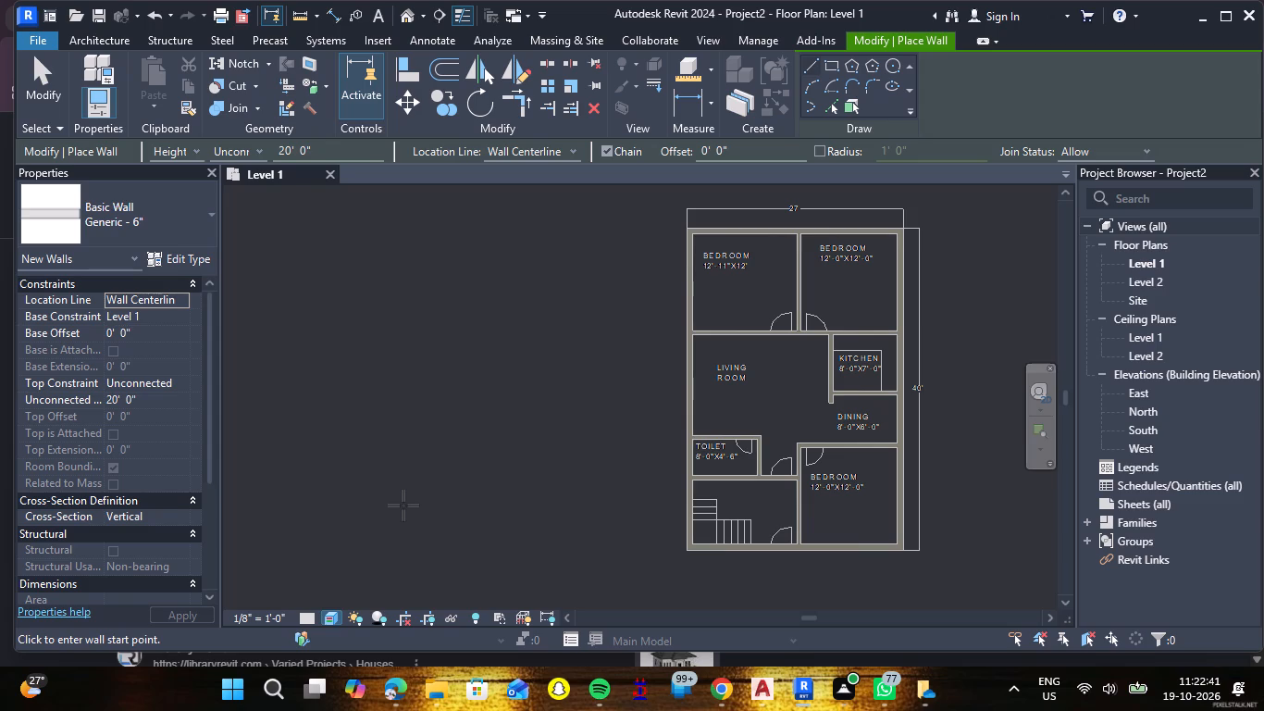
# Open the default 3D view and change its visual style so that the walls display with filled surfaces.
pyautogui.click(411, 14)
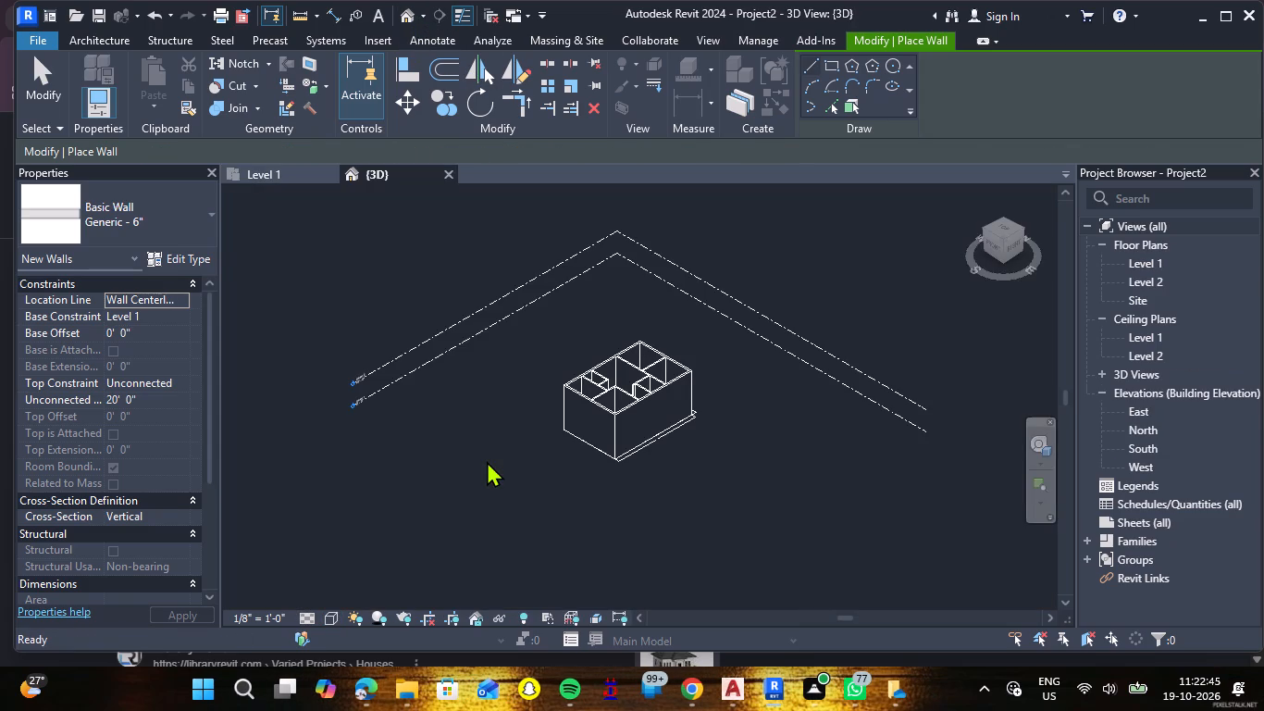
pyautogui.click(340, 614)
pyautogui.click(360, 604)
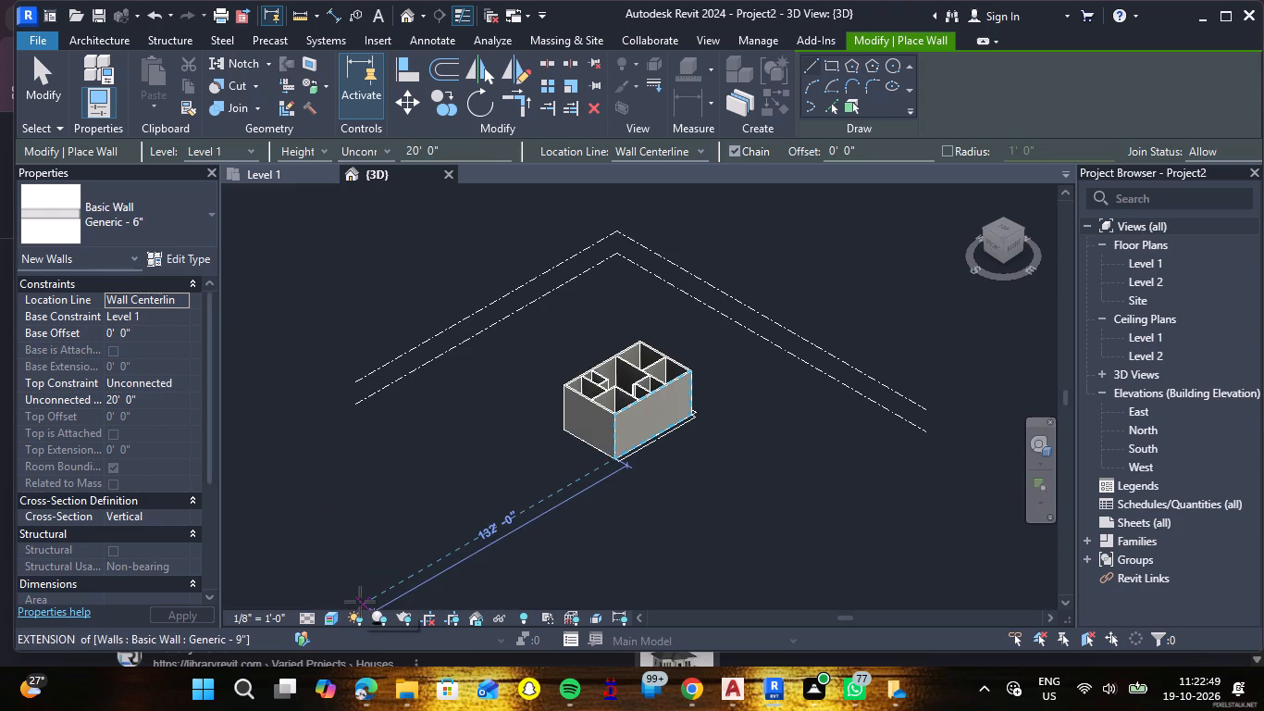
pyautogui.scroll(8, 718, 455)
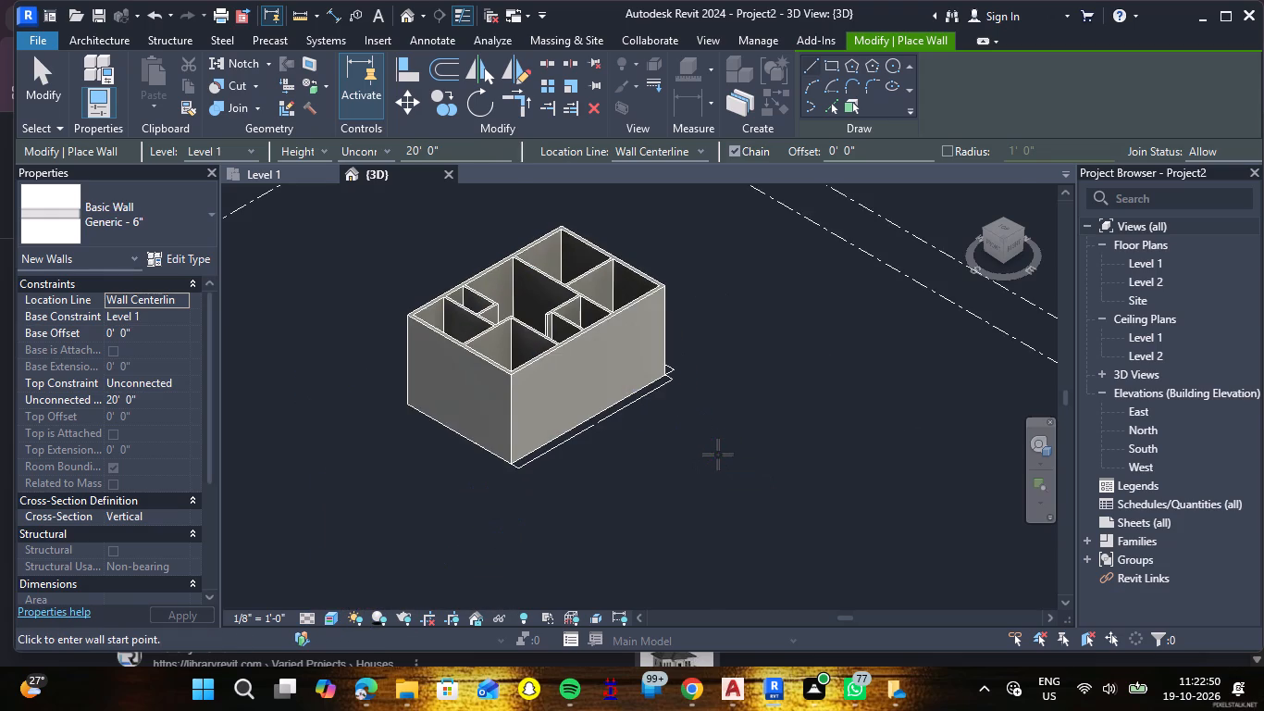
pyautogui.press('Escape')
# Set the unconnected height of all four Generic - 9" exterior walls to 10' in the 3D view.
pyautogui.scroll(-4, 620, 454)
pyautogui.scroll(3, 549, 346)
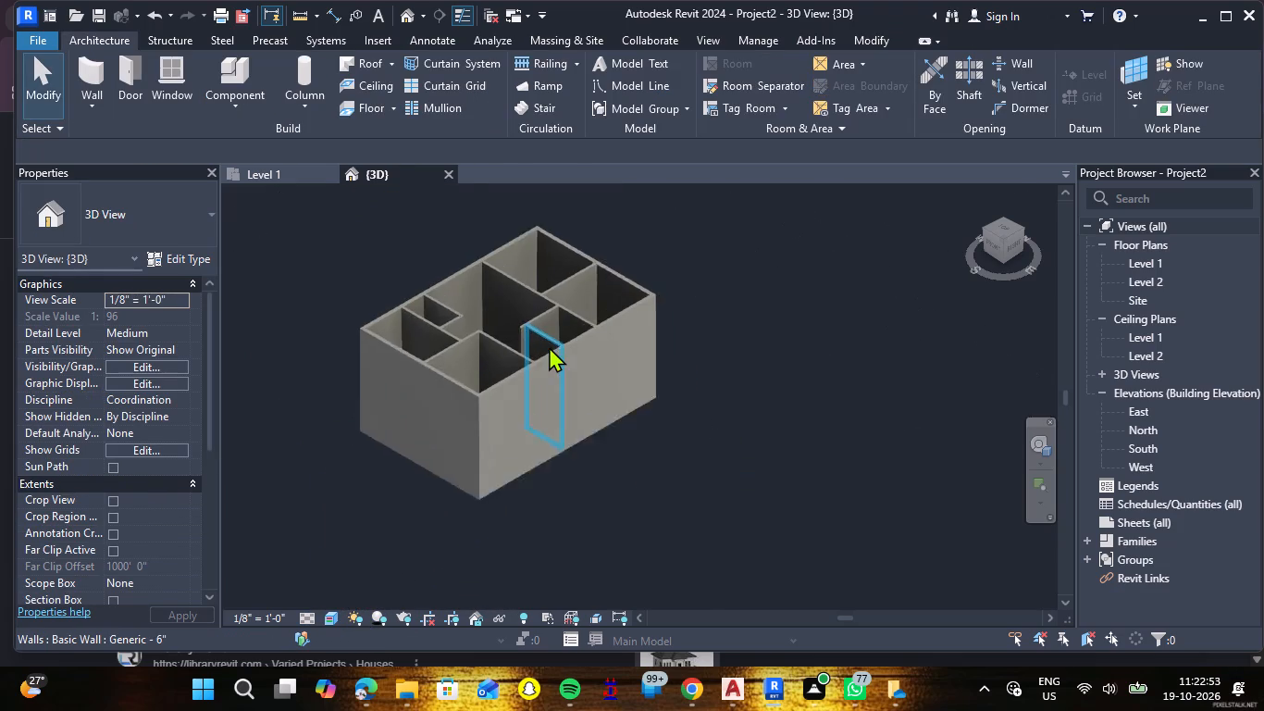
pyautogui.scroll(3, 549, 346)
pyautogui.click(414, 428)
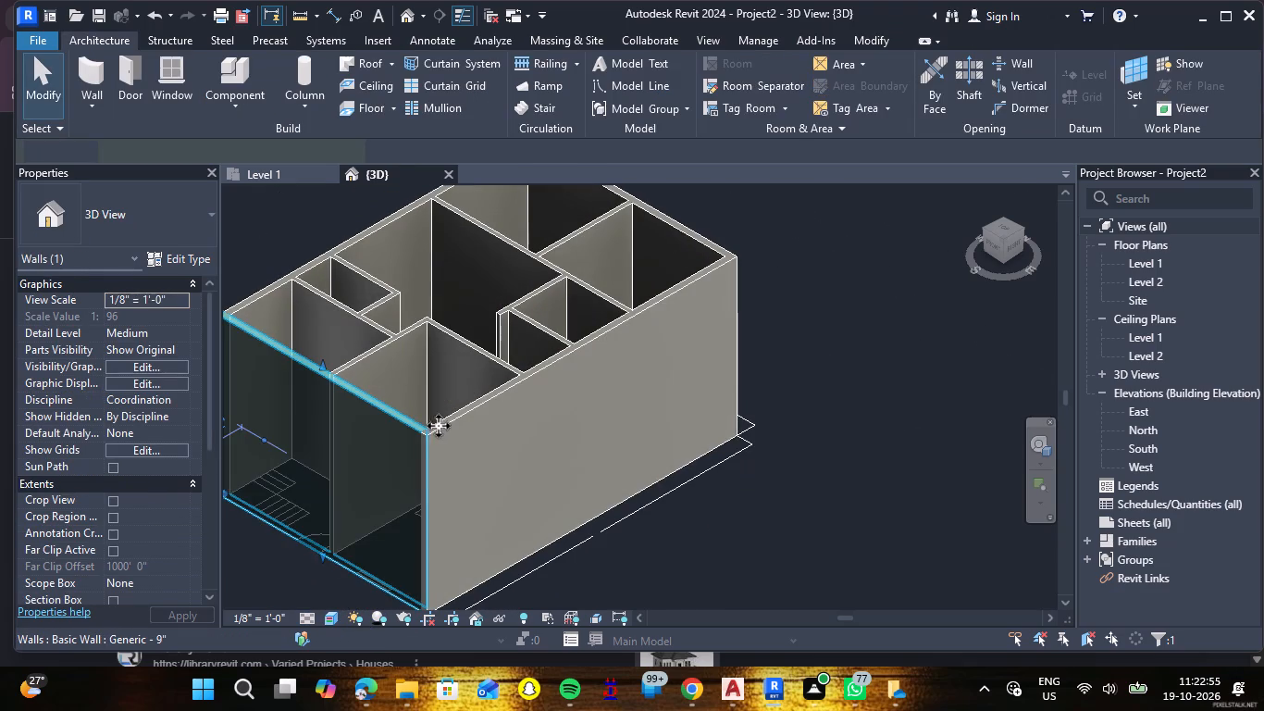
pyautogui.keyDown('ctrl'); pyautogui.click(445, 426); pyautogui.keyUp('ctrl')
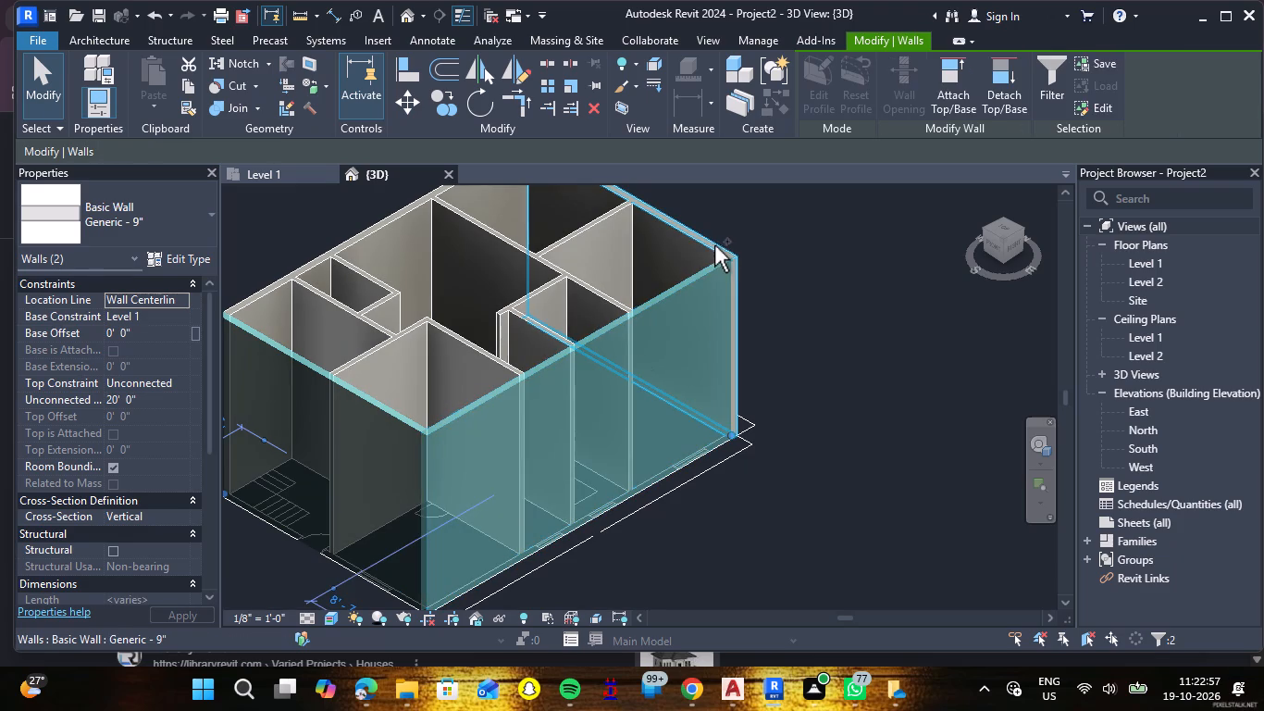
pyautogui.keyDown('ctrl'); pyautogui.click(711, 244); pyautogui.keyUp('ctrl')
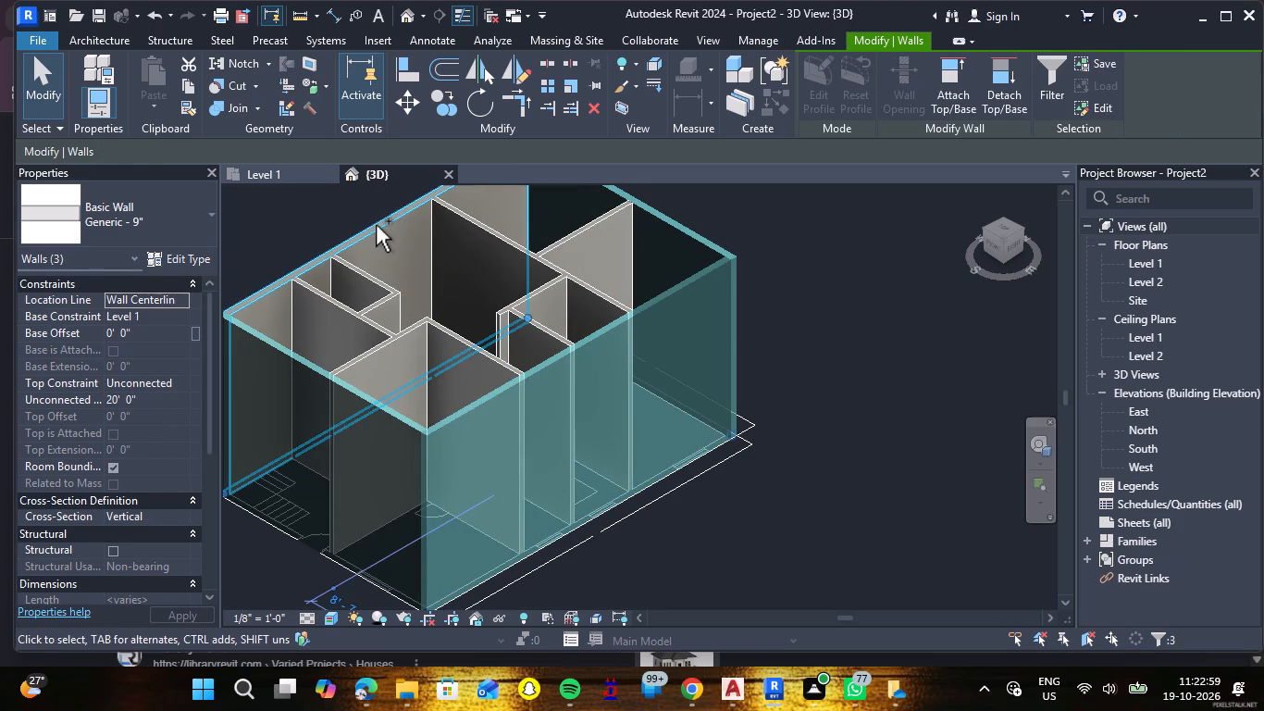
pyautogui.keyDown('ctrl'); pyautogui.click(376, 225); pyautogui.keyUp('ctrl')
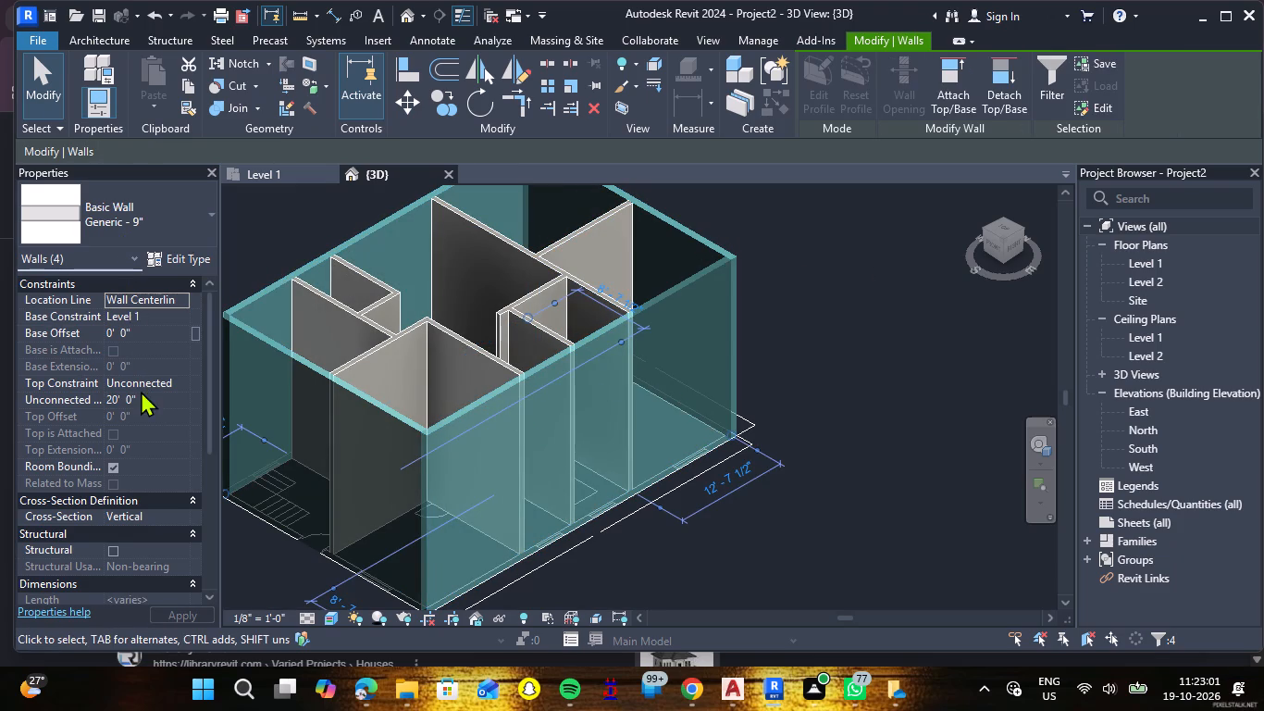
pyautogui.click(144, 404)
pyautogui.press('BackSpace')
pyautogui.press('BackSpace')
pyautogui.press('BackSpace')
pyautogui.press('BackSpace')
pyautogui.press('BackSpace')
pyautogui.press('BackSpace')
pyautogui.press('BackSpace')
pyautogui.press('BackSpace')
pyautogui.press('BackSpace')
pyautogui.press('BackSpace')
pyautogui.press('BackSpace')
pyautogui.press('BackSpace')
pyautogui.press('BackSpace')
pyautogui.press('BackSpace')
pyautogui.press('BackSpace')
pyautogui.press('BackSpace')
pyautogui.press('BackSpace')
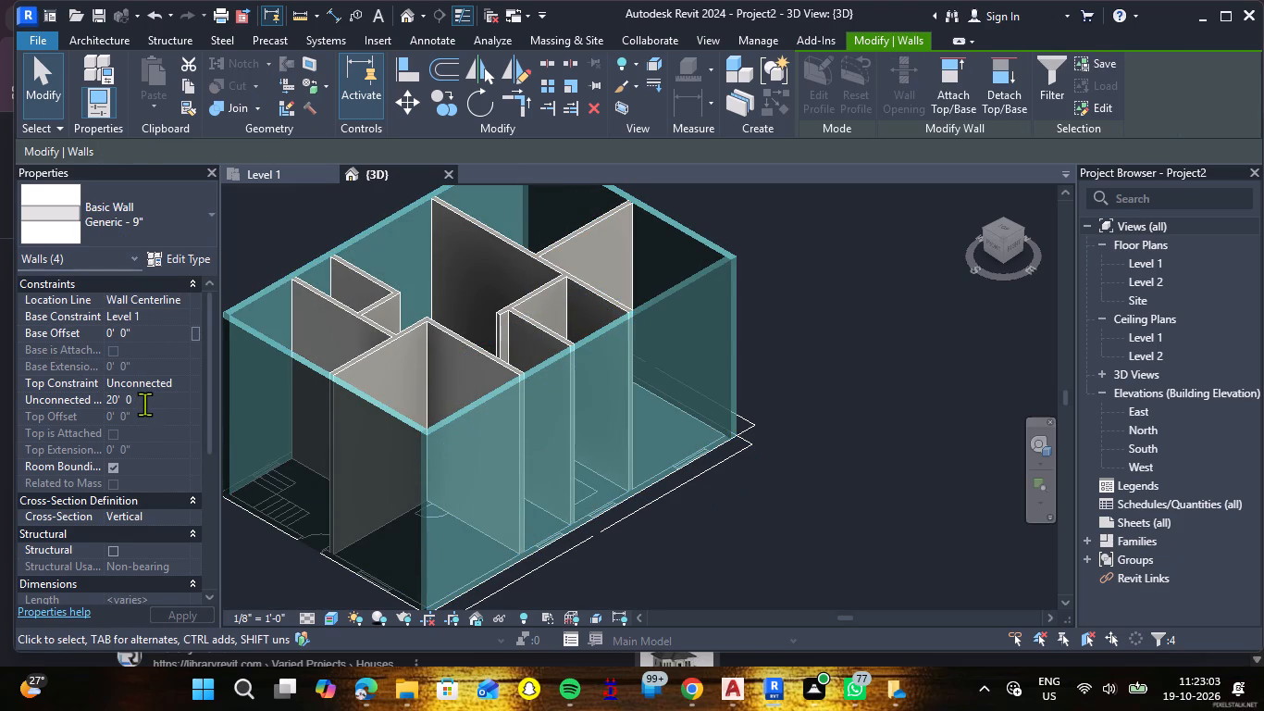
pyautogui.write("10'")
pyautogui.press('Return')
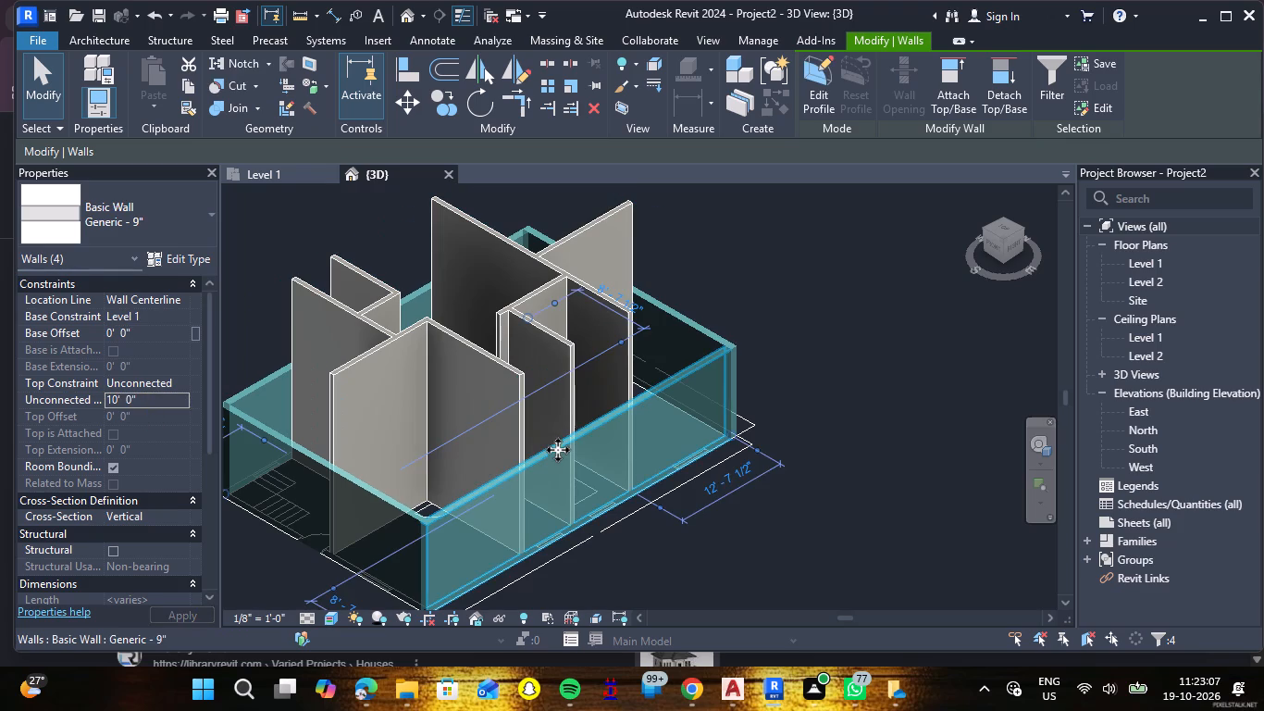
# Set the unconnected height of all nine Generic - 6" interior partition walls to 10' in the 3D view.
pyautogui.click(515, 397)
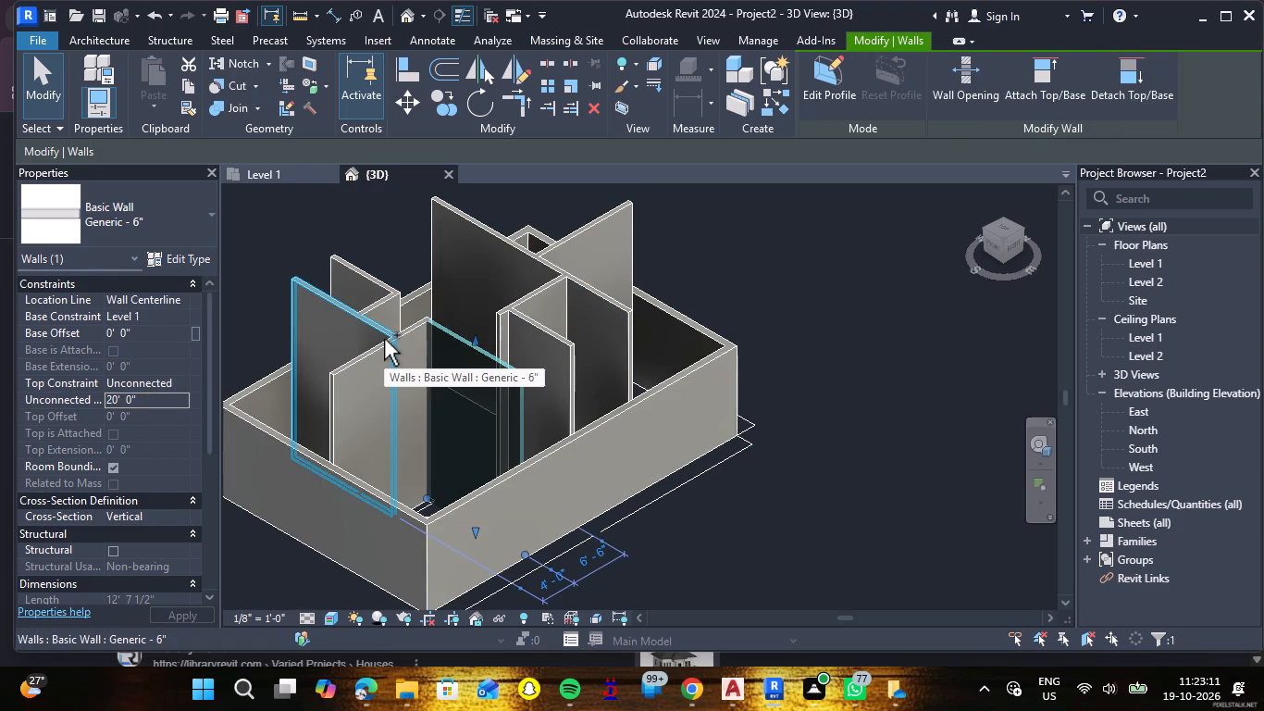
pyautogui.keyDown('ctrl'); pyautogui.click(384, 339); pyautogui.keyUp('ctrl')
pyautogui.keyDown('ctrl'); pyautogui.click(360, 366); pyautogui.keyUp('ctrl')
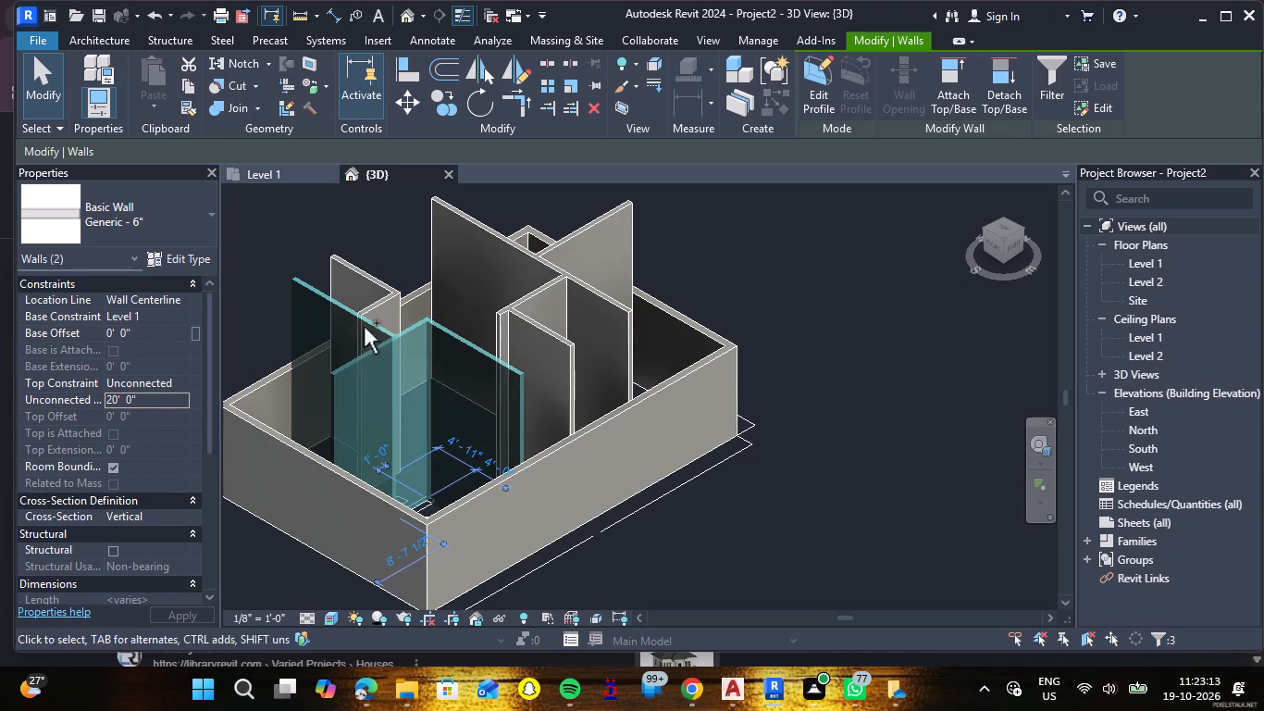
pyautogui.keyDown('ctrl'); pyautogui.click(386, 302); pyautogui.keyUp('ctrl')
pyautogui.keyDown('ctrl'); pyautogui.click(381, 281); pyautogui.keyUp('ctrl')
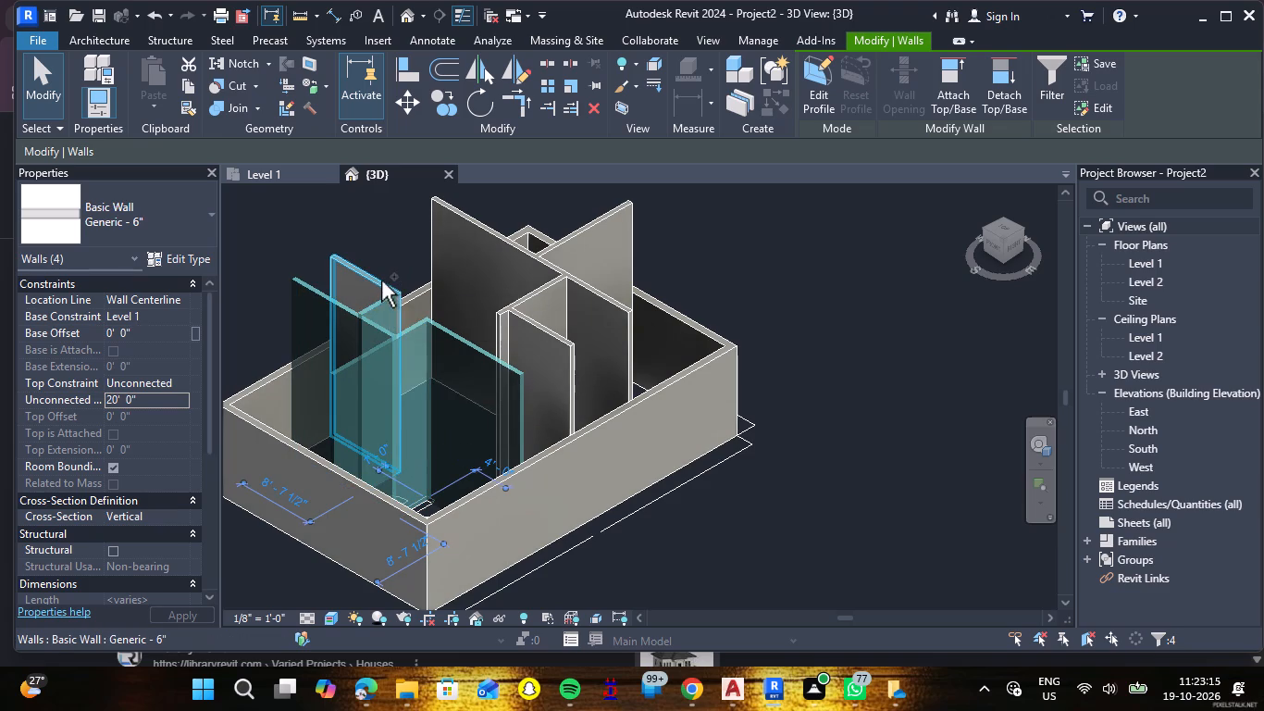
pyautogui.keyDown('ctrl'); pyautogui.click(518, 324); pyautogui.keyUp('ctrl')
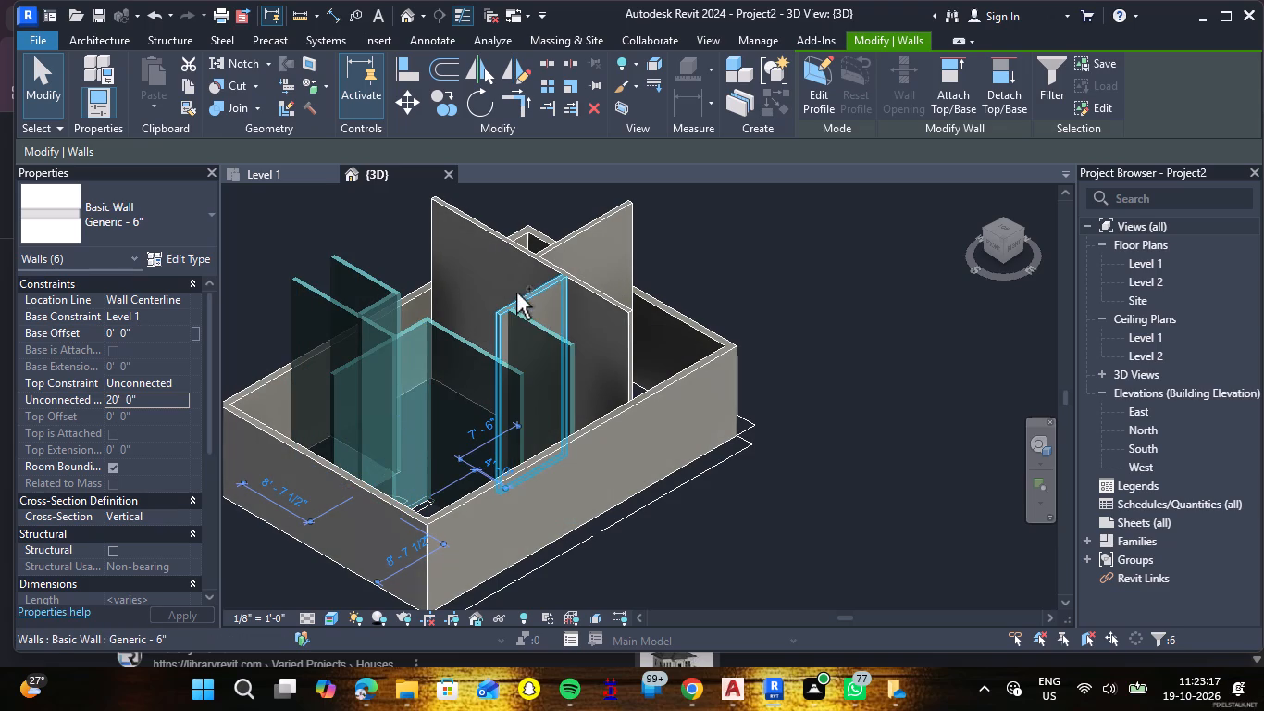
pyautogui.keyDown('ctrl'); pyautogui.click(516, 293); pyautogui.keyUp('ctrl')
pyautogui.keyDown('ctrl'); pyautogui.click(548, 262); pyautogui.keyUp('ctrl')
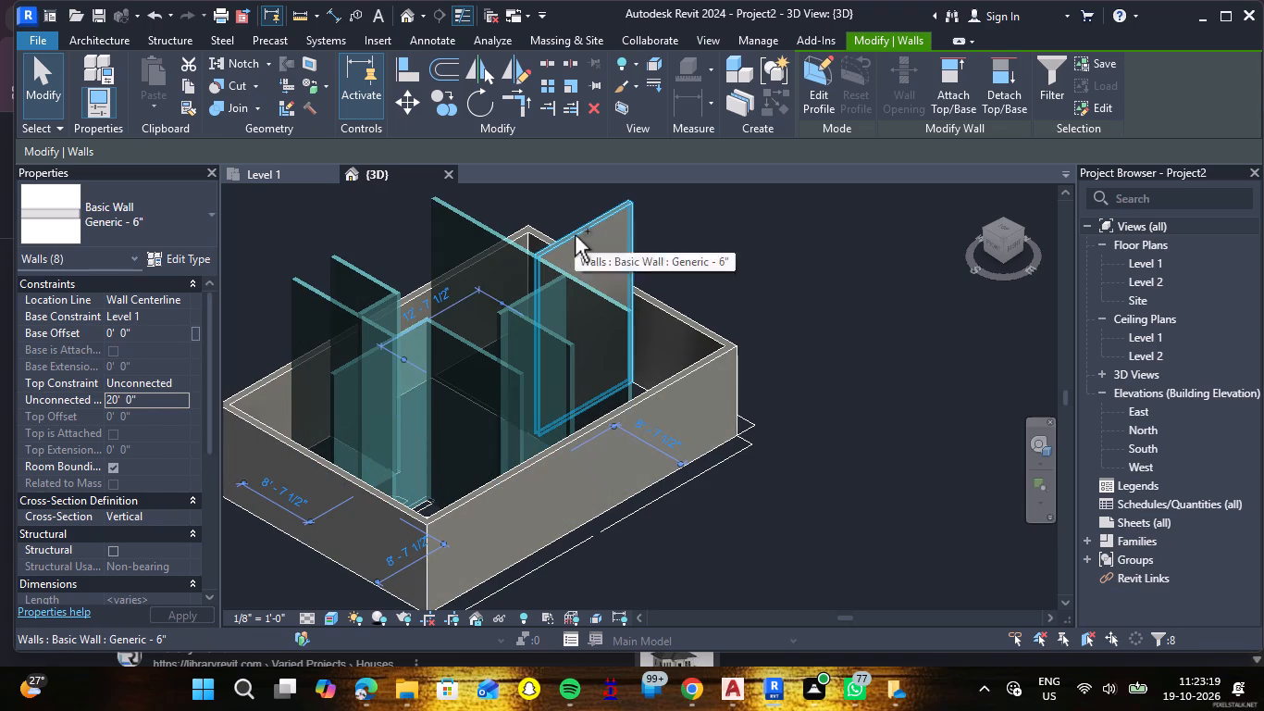
pyautogui.keyDown('ctrl'); pyautogui.click(575, 235); pyautogui.keyUp('ctrl')
pyautogui.click(159, 398)
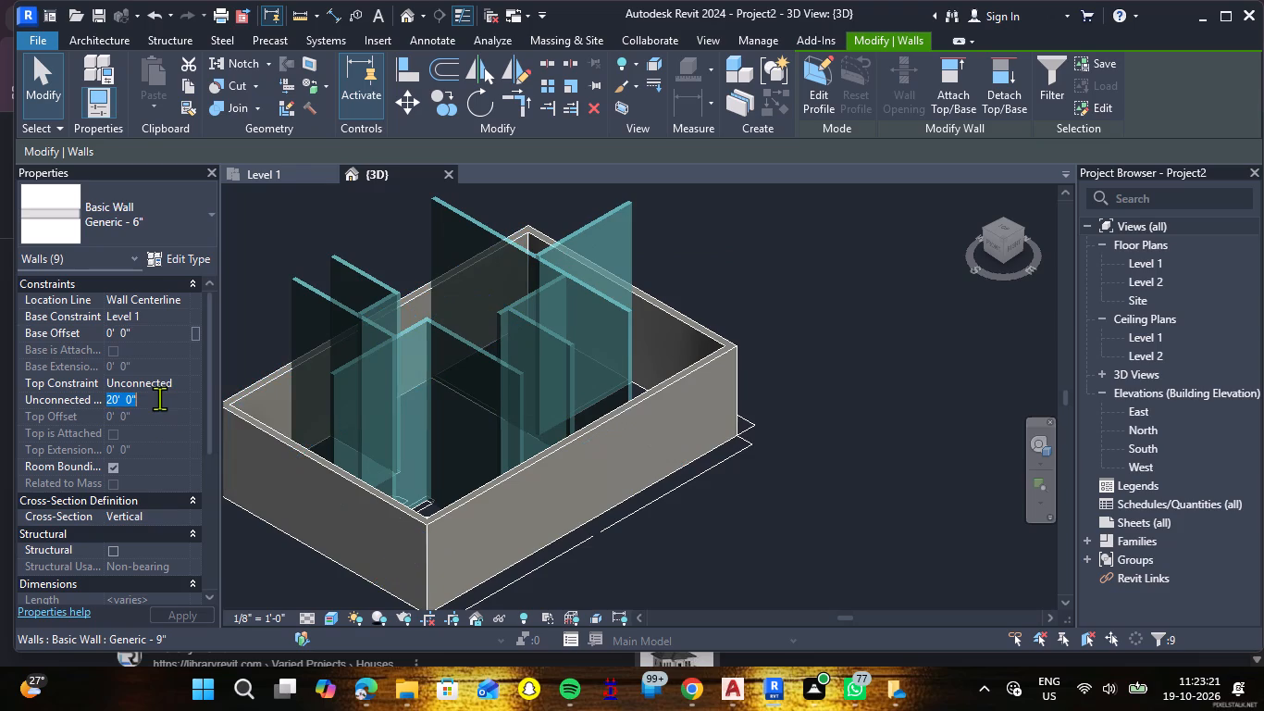
pyautogui.write('10')
pyautogui.press('Return')
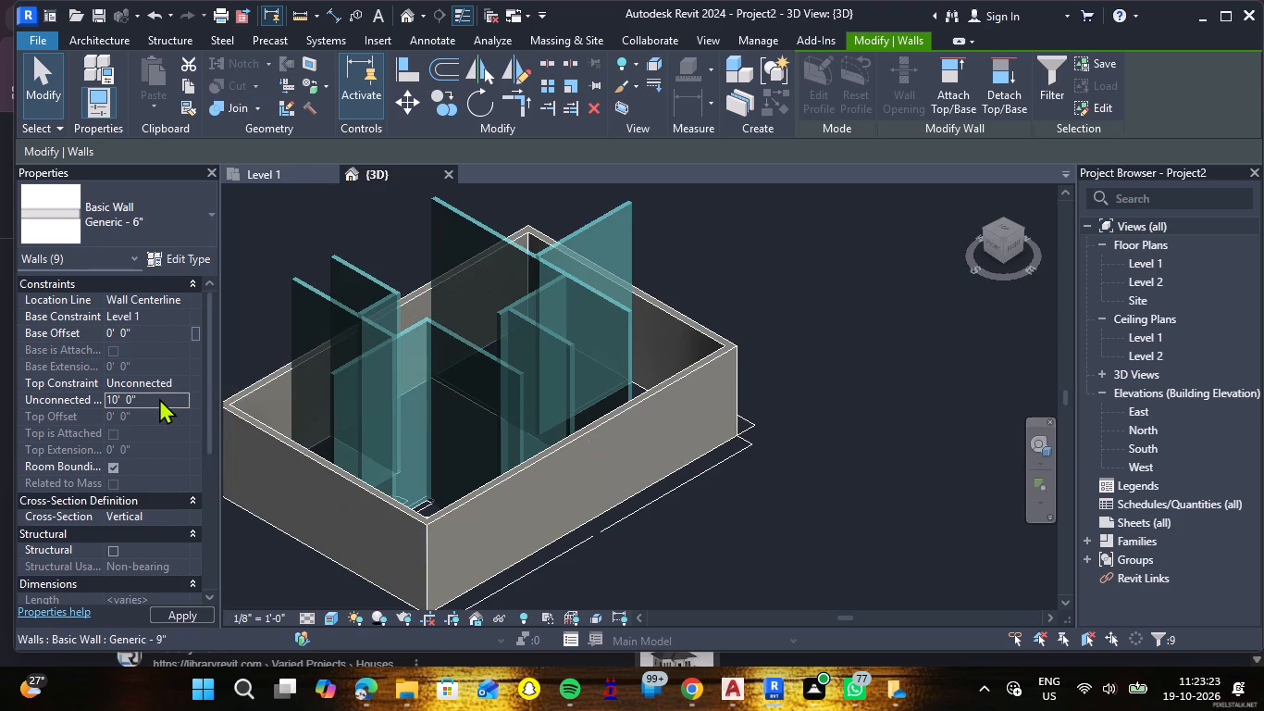
pyautogui.click(860, 434)
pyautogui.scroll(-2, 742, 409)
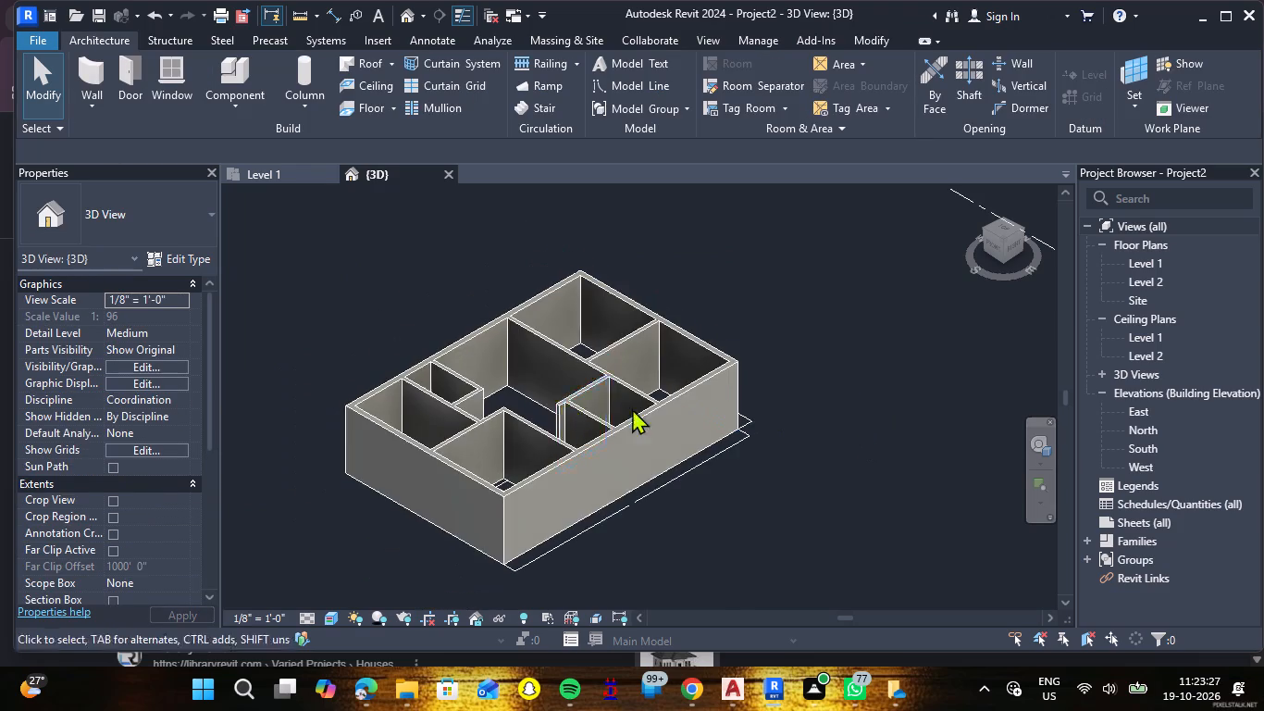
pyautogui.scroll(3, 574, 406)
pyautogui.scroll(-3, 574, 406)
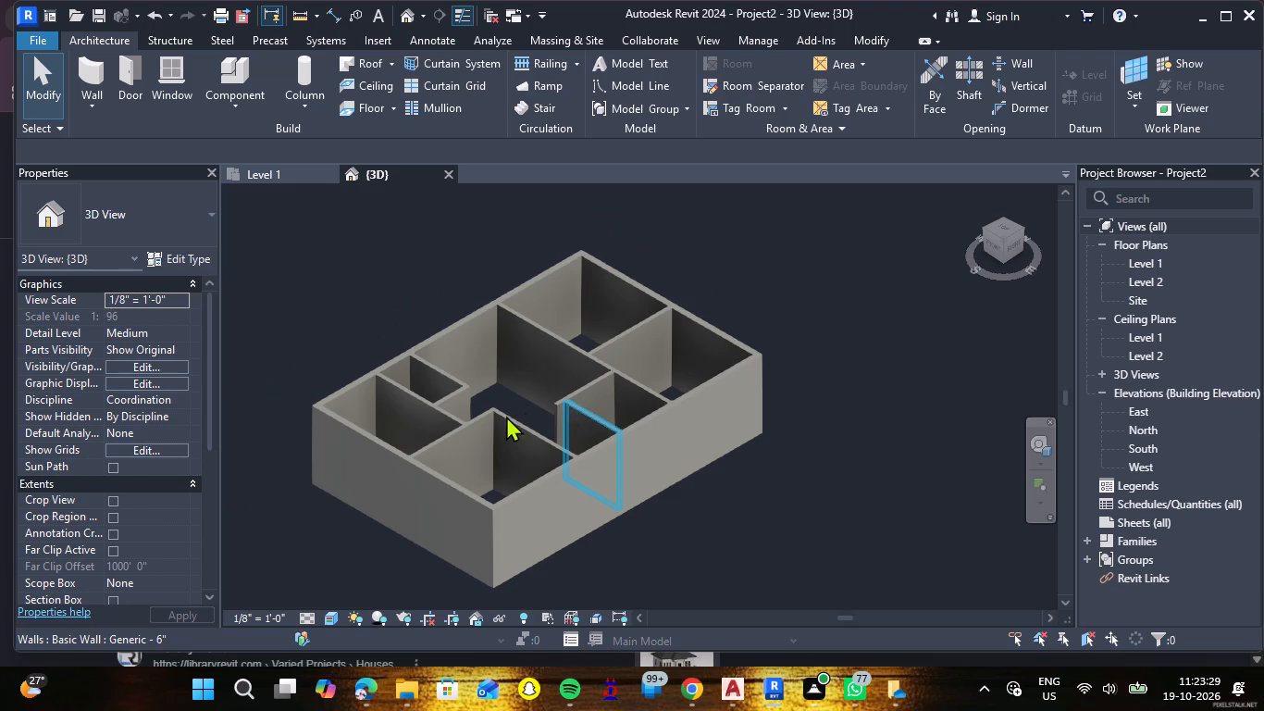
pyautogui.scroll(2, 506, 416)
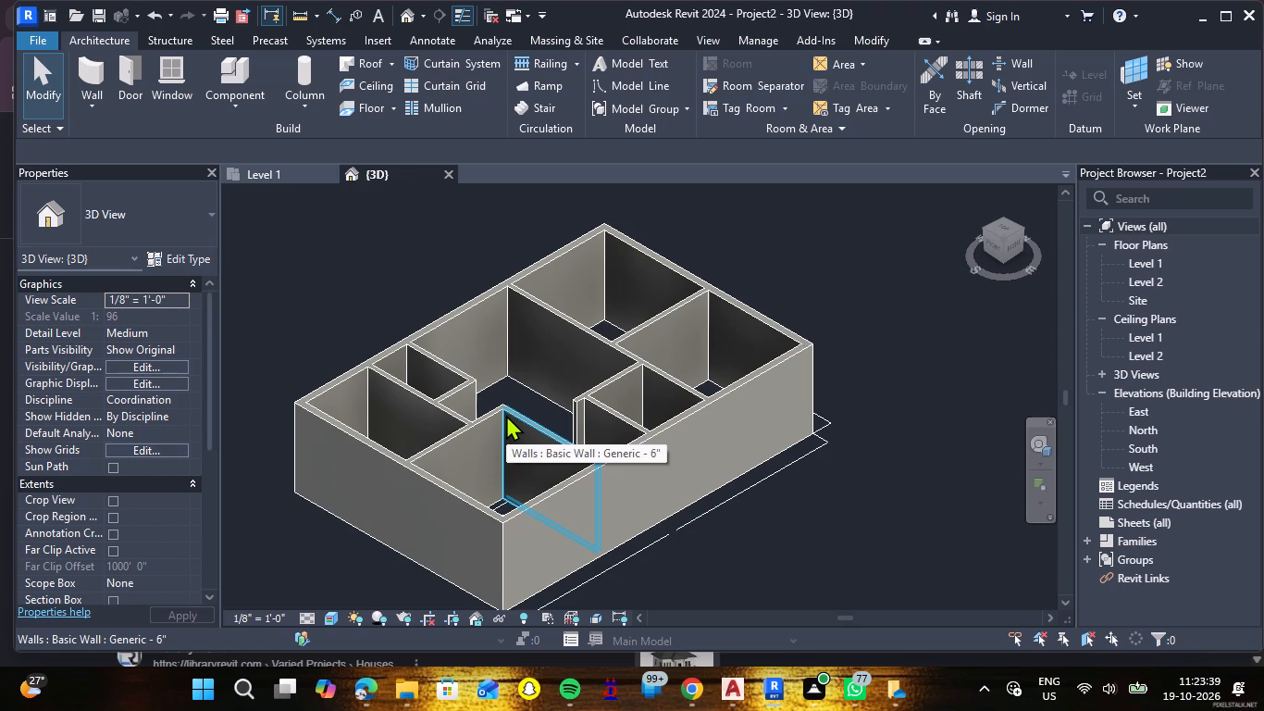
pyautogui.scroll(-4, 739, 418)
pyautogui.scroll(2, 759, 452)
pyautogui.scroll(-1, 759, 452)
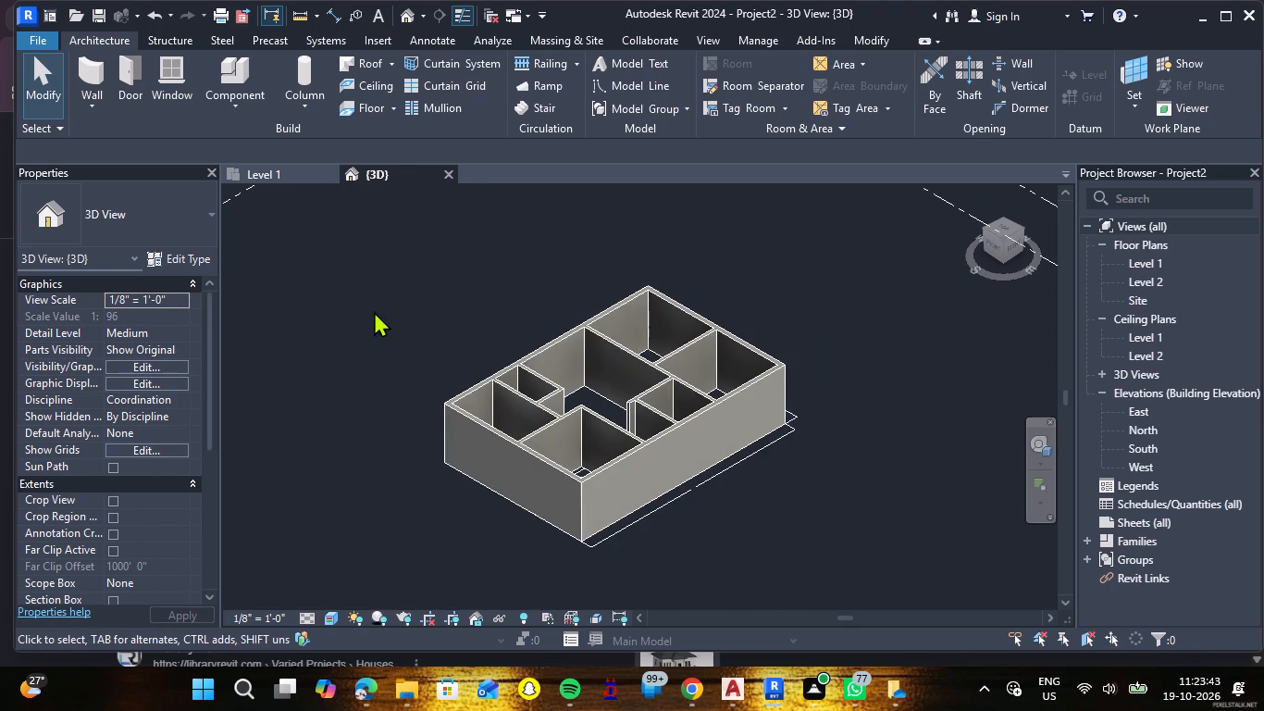
# Return to the Level 1 floor plan and change its visual style to Wireframe.
pyautogui.click(251, 176)
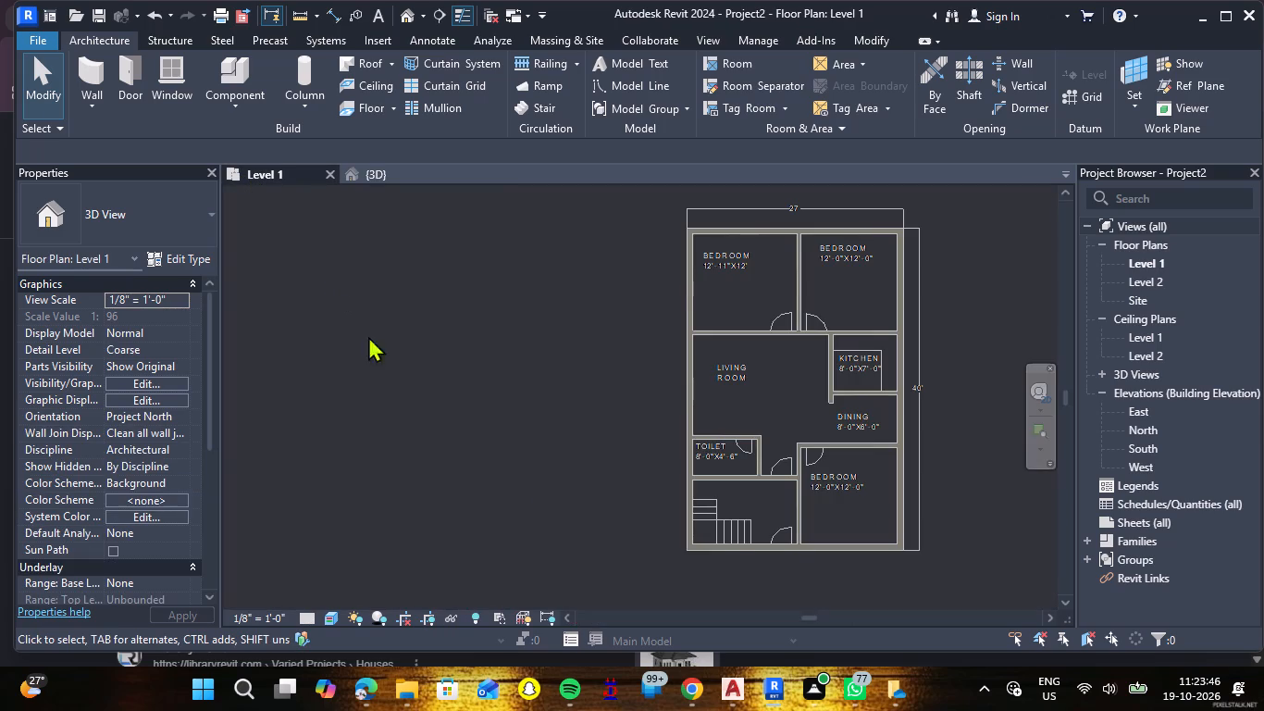
pyautogui.scroll(3, 779, 549)
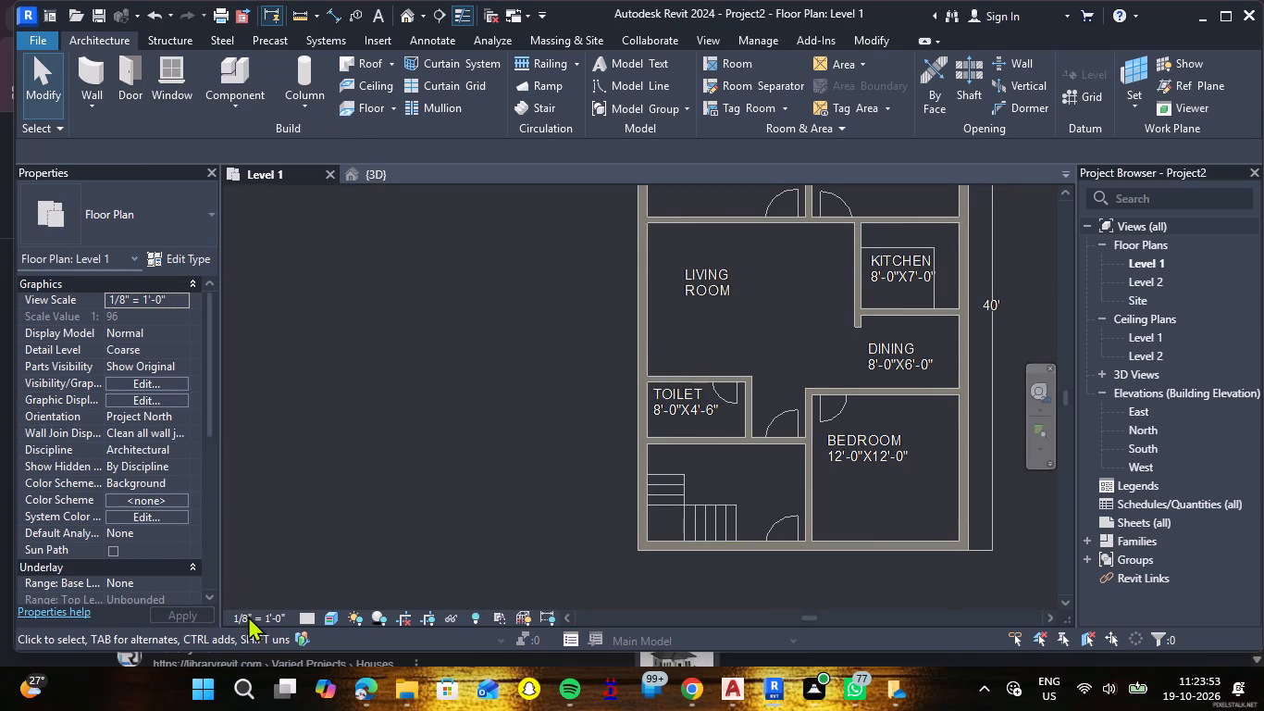
pyautogui.click(341, 611)
pyautogui.click(386, 506)
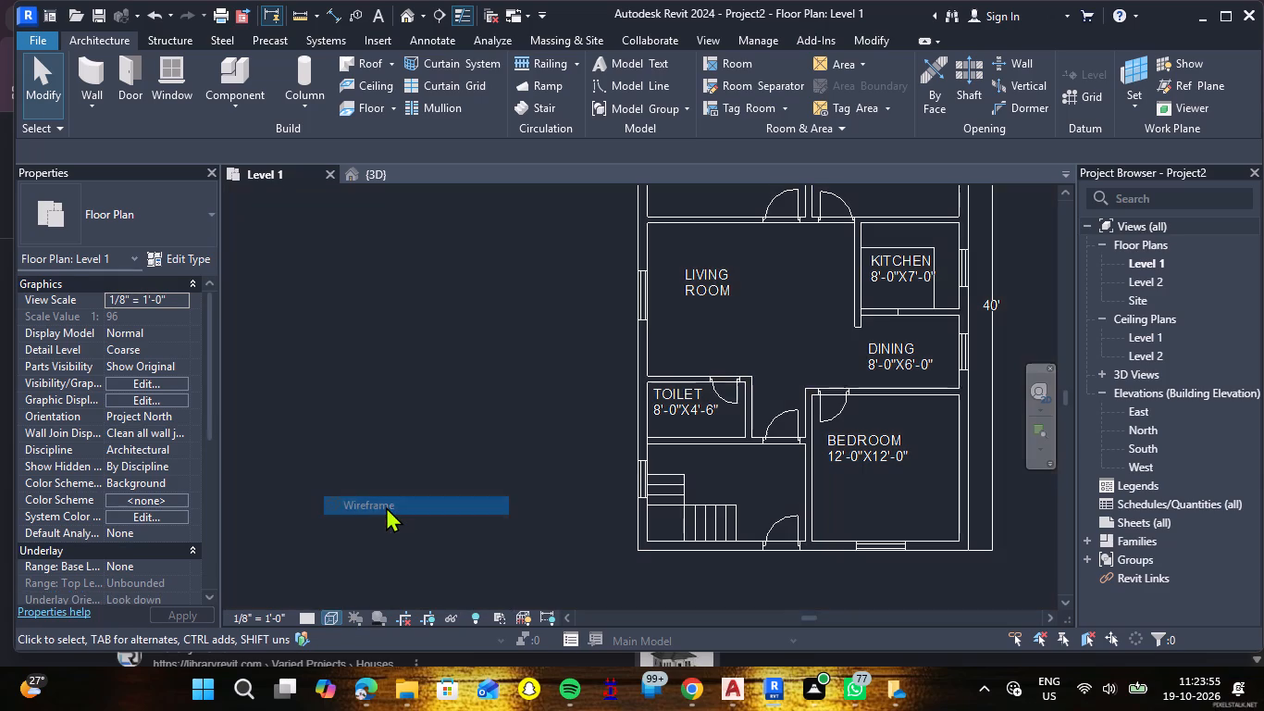
# Start the Door command and examine the available Single-Flush sizes and the type properties of the 36" x 84" door.
pyautogui.scroll(-5, 378, 378)
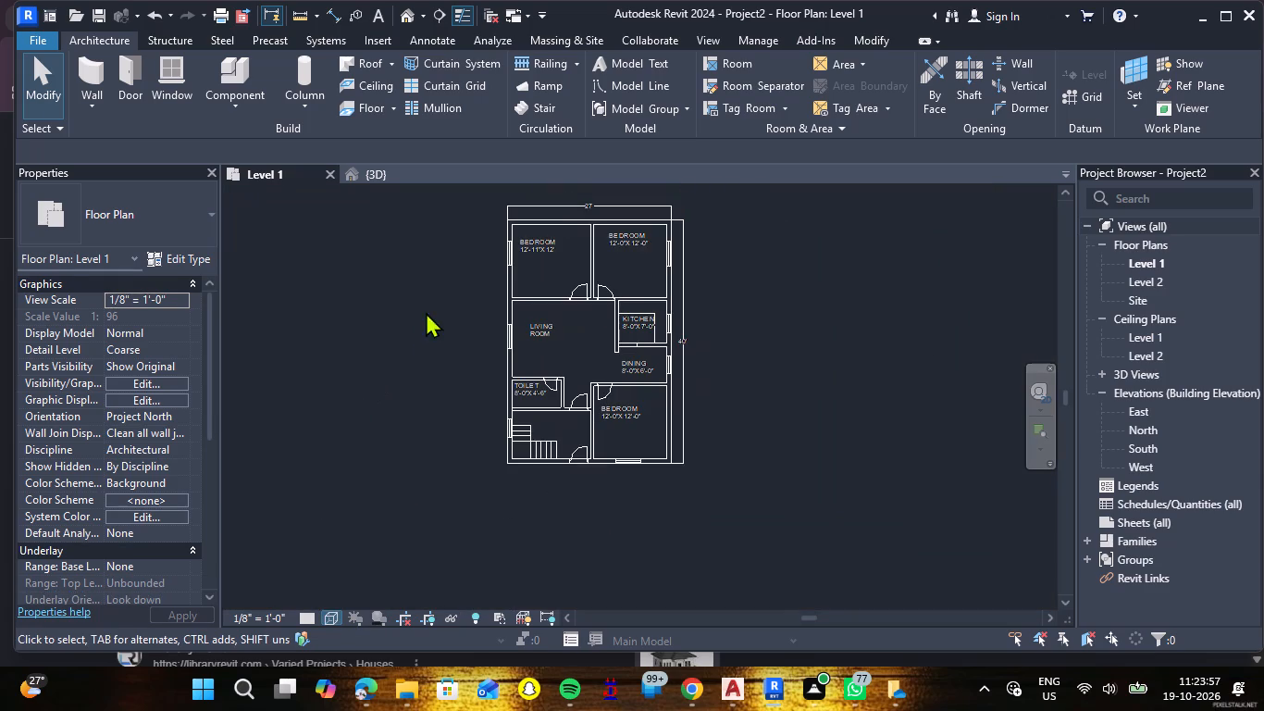
pyautogui.scroll(1, 578, 200)
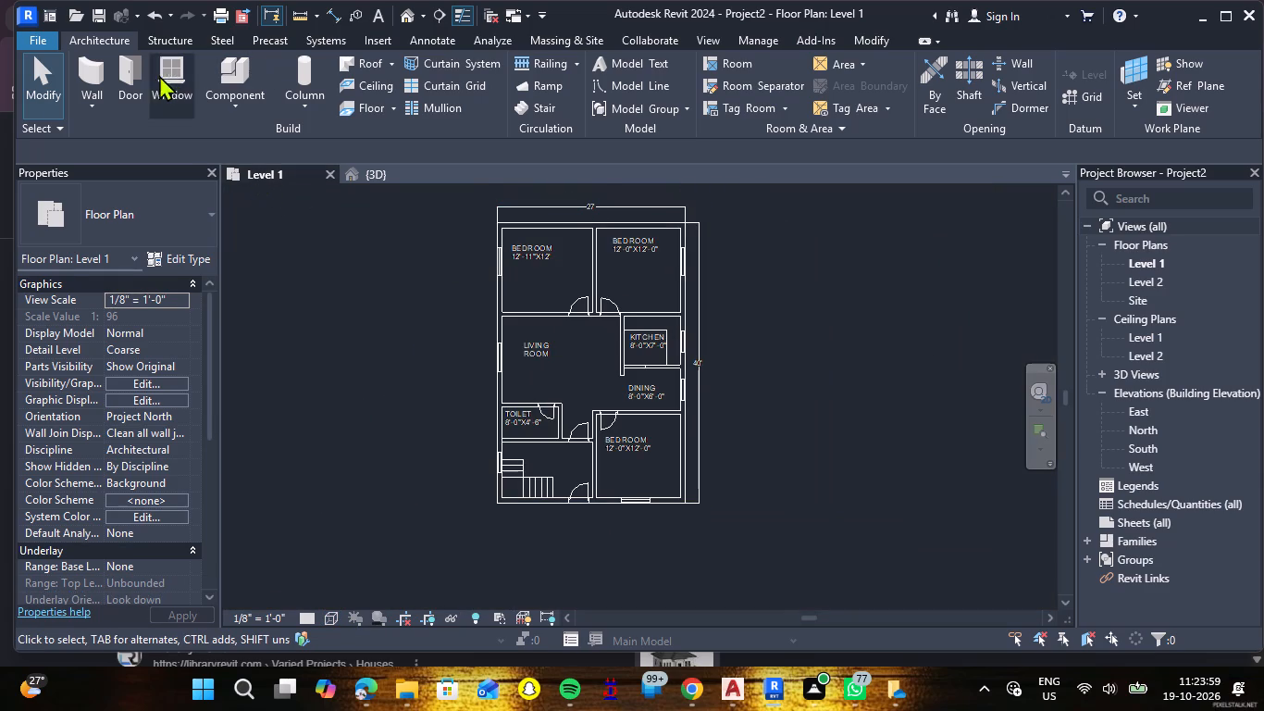
pyautogui.click(116, 74)
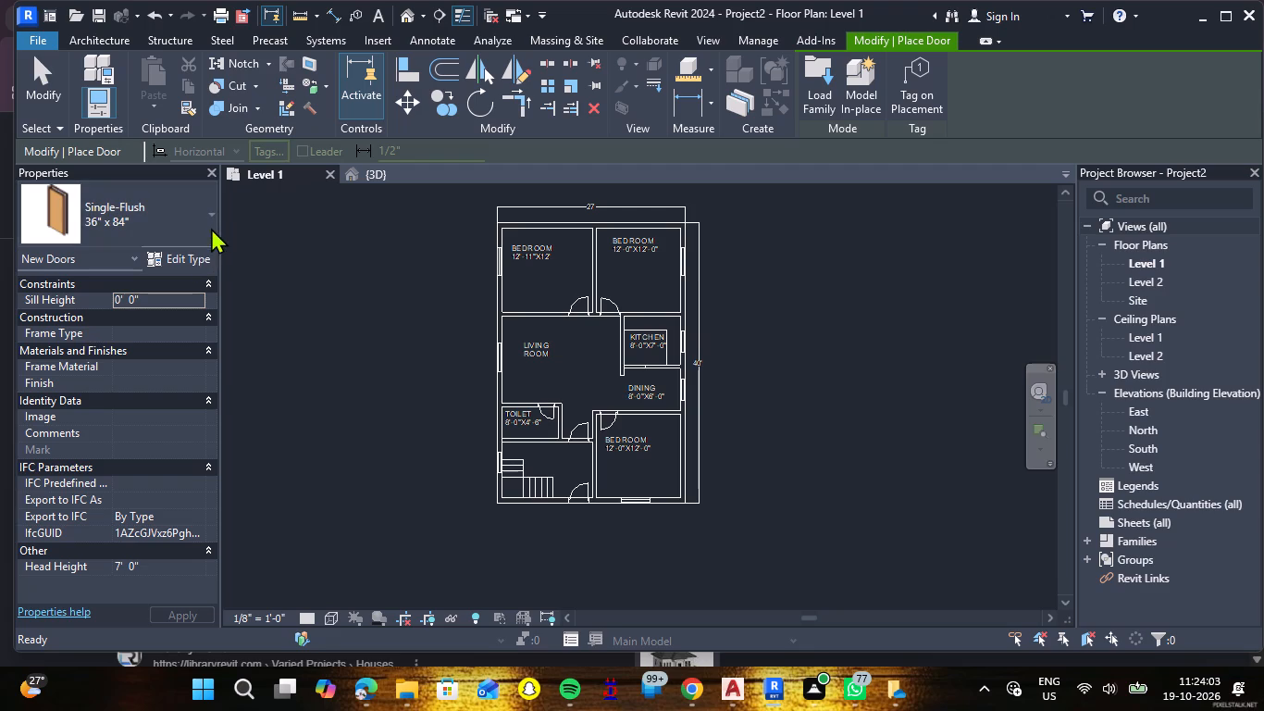
pyautogui.click(212, 222)
pyautogui.scroll(-5, 148, 344)
pyautogui.scroll(6, 148, 344)
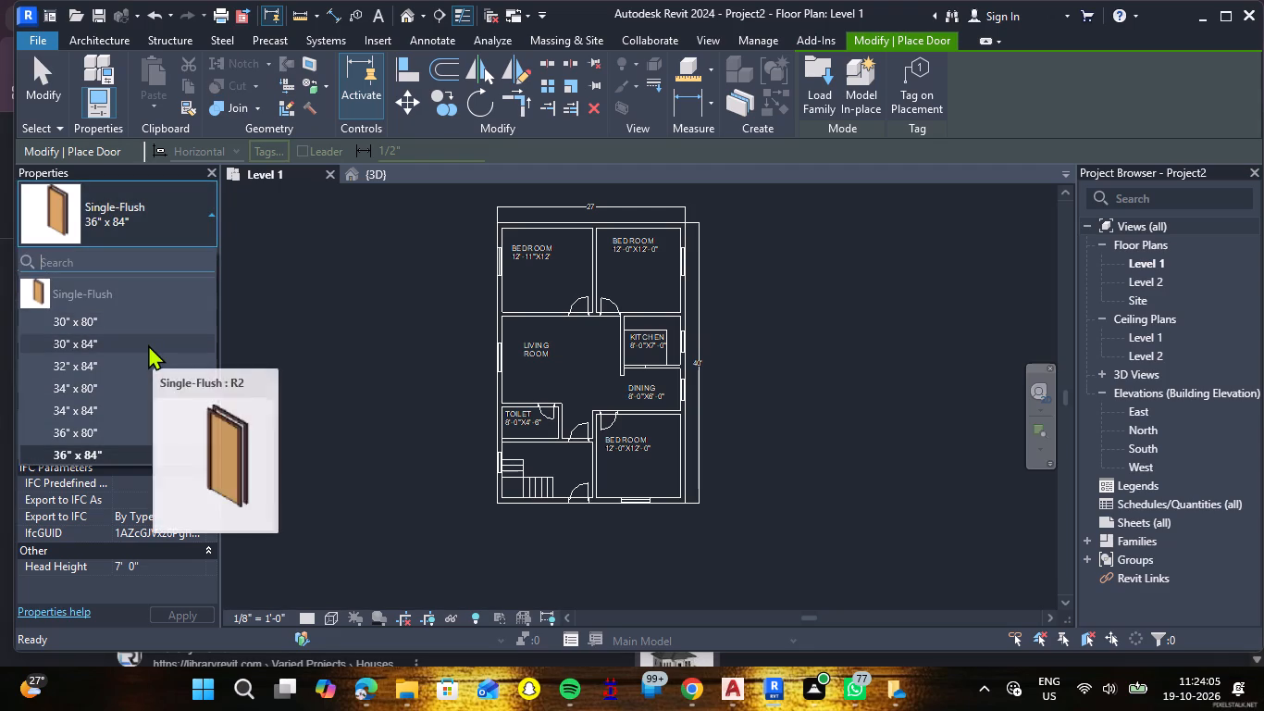
pyautogui.scroll(-2, 148, 344)
pyautogui.click(217, 215)
pyautogui.click(192, 257)
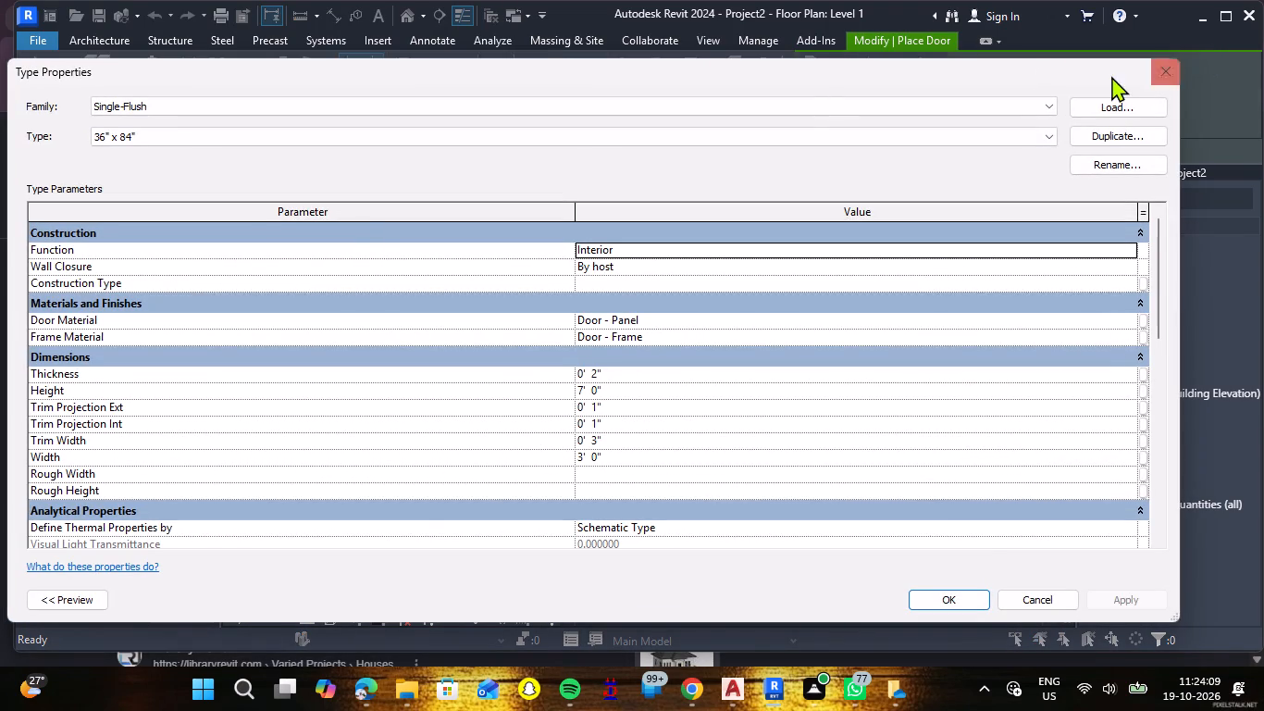
pyautogui.click(1159, 66)
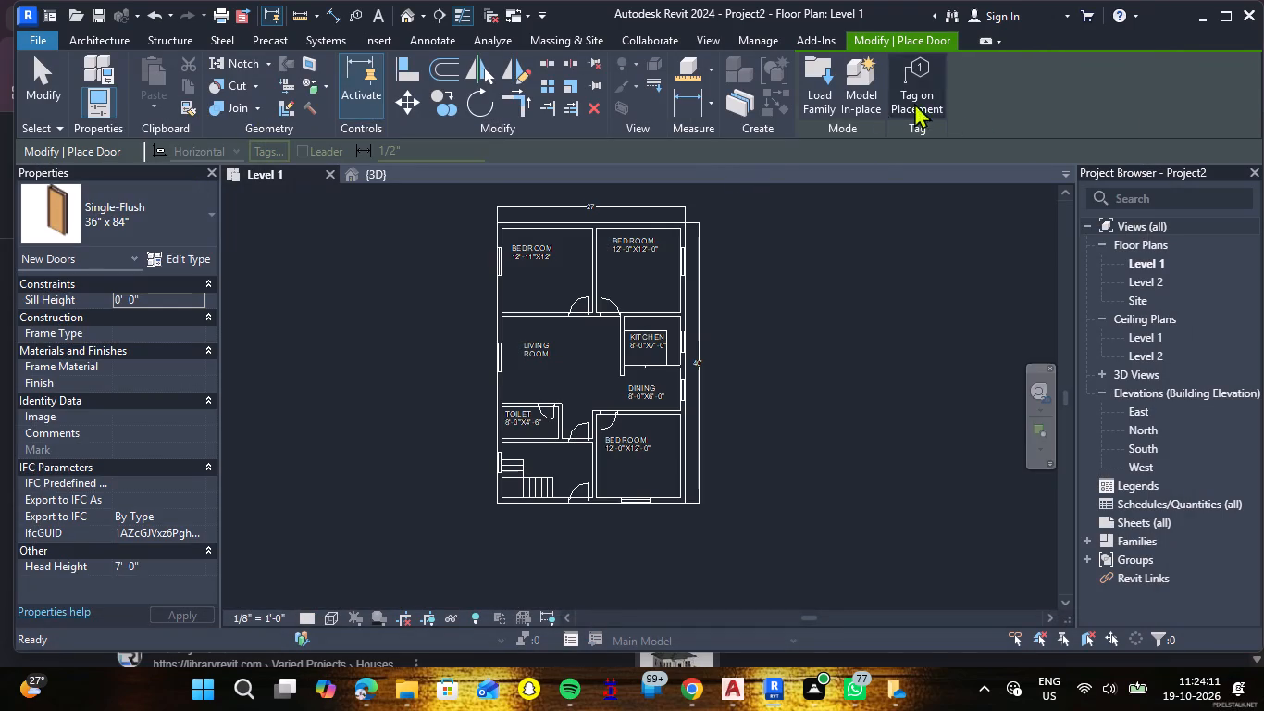
# Preview the exterior and passage door families in the Commercial folder to compare their designs.
pyautogui.click(825, 91)
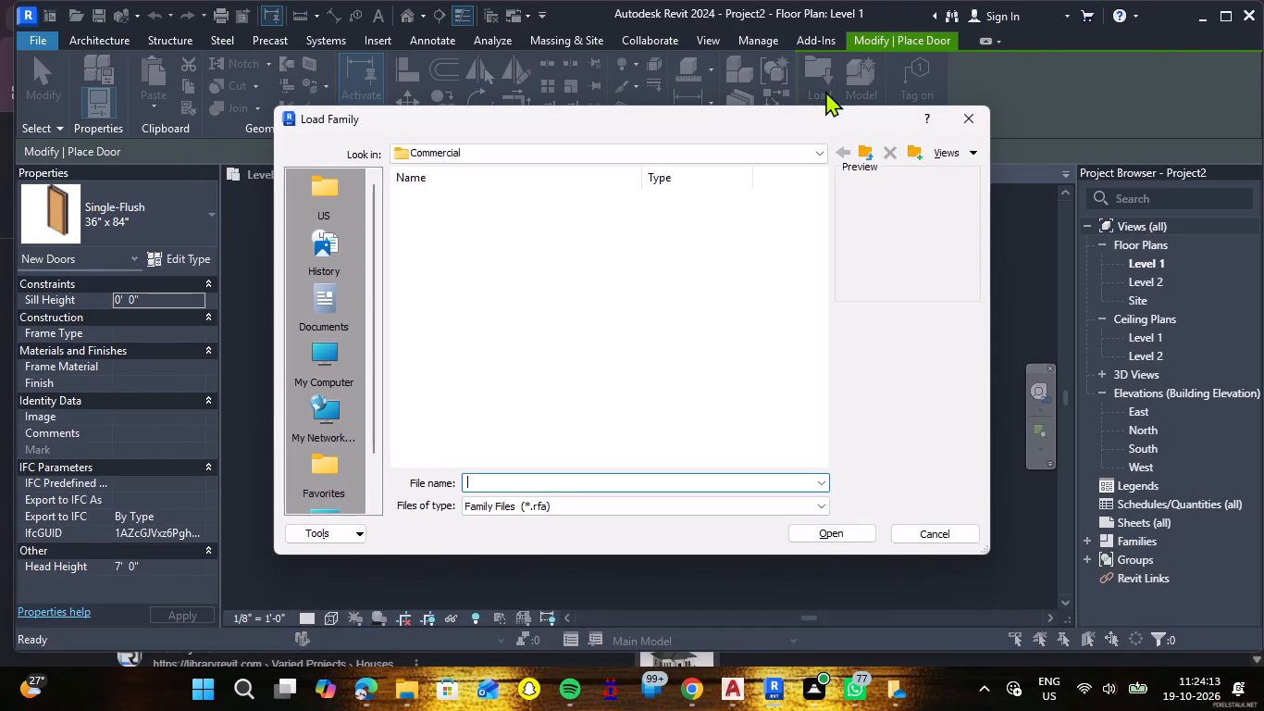
pyautogui.click(507, 205)
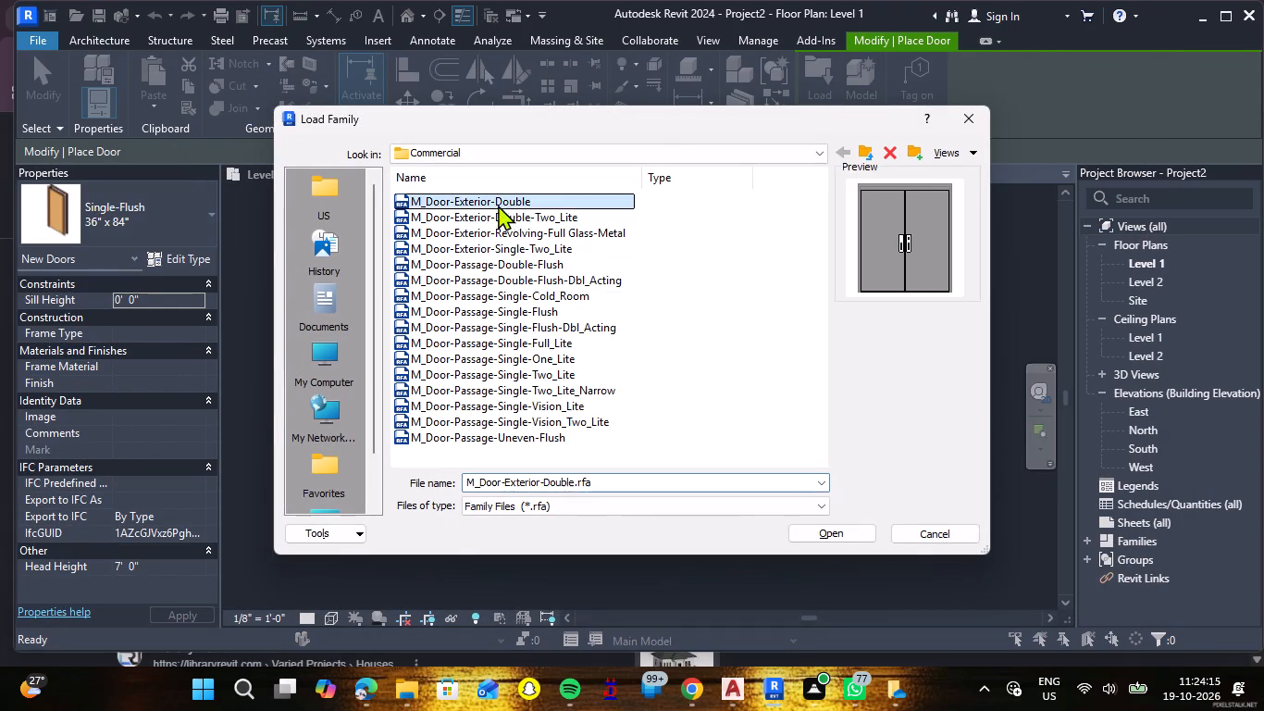
pyautogui.click(507, 214)
pyautogui.click(513, 225)
pyautogui.click(516, 242)
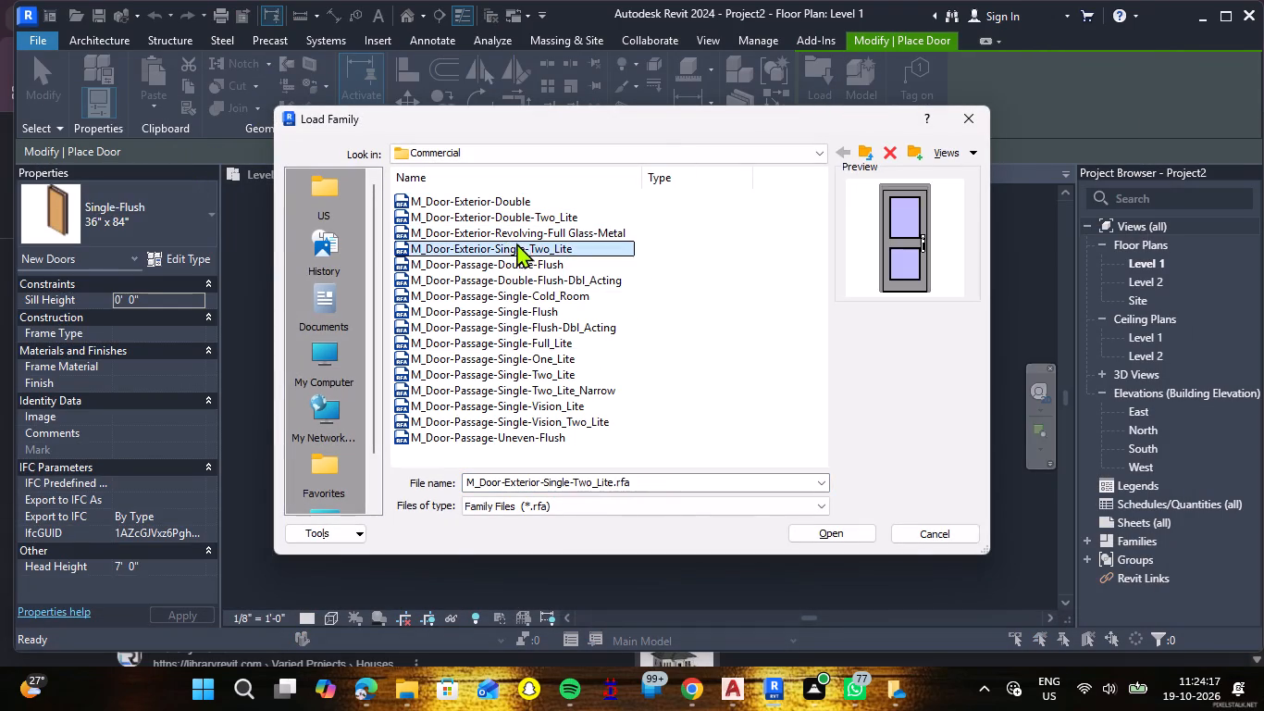
pyautogui.click(517, 261)
pyautogui.click(517, 275)
pyautogui.click(518, 297)
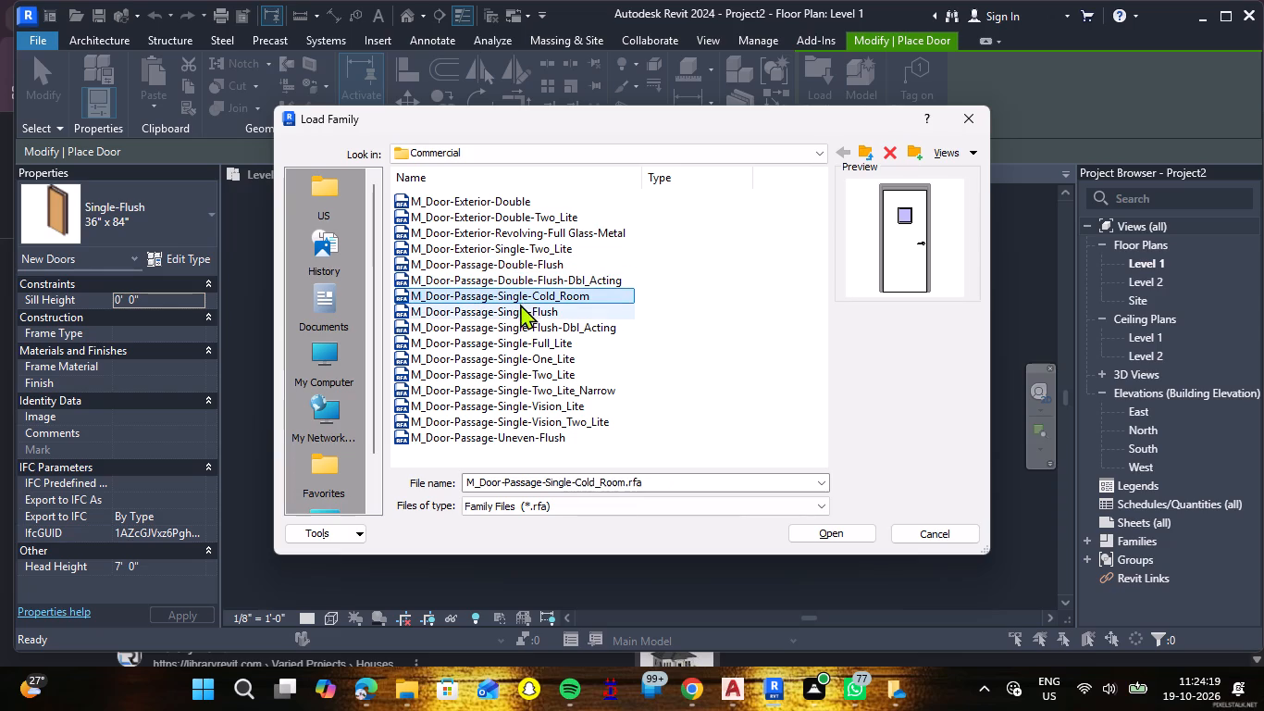
pyautogui.click(523, 313)
pyautogui.click(523, 320)
pyautogui.click(537, 344)
pyautogui.click(536, 354)
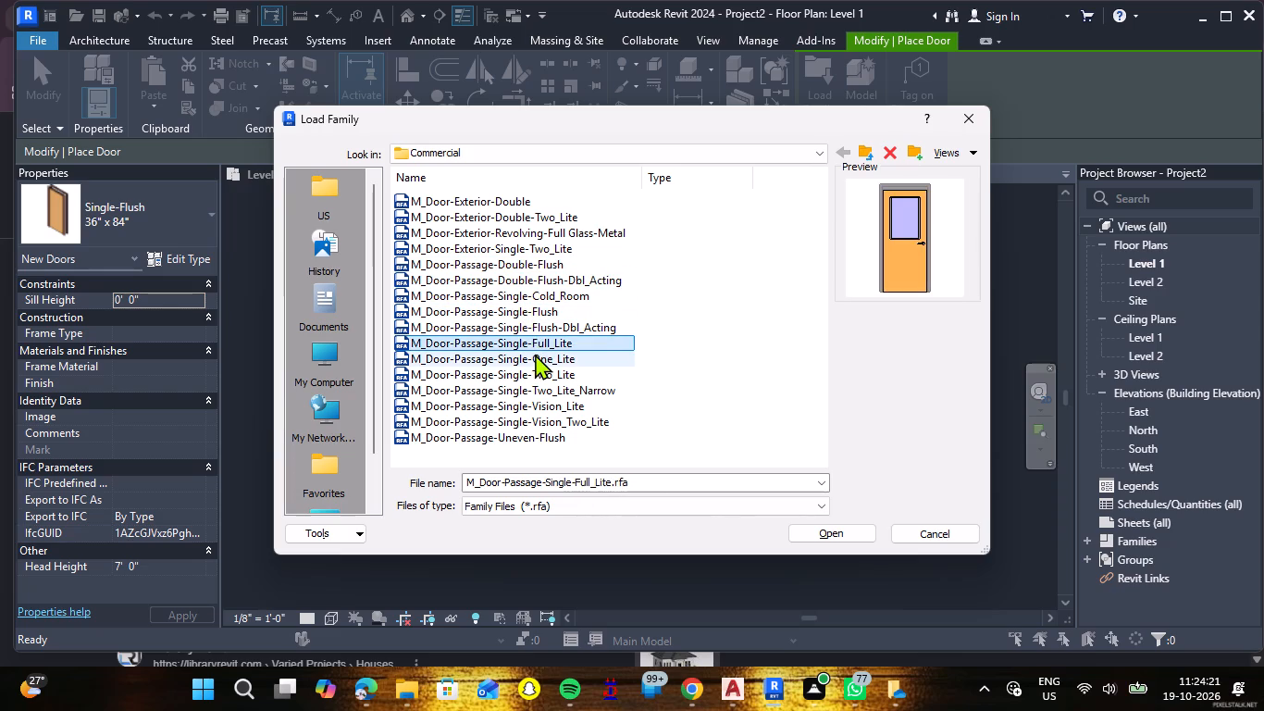
pyautogui.click(544, 371)
pyautogui.click(542, 391)
pyautogui.click(539, 403)
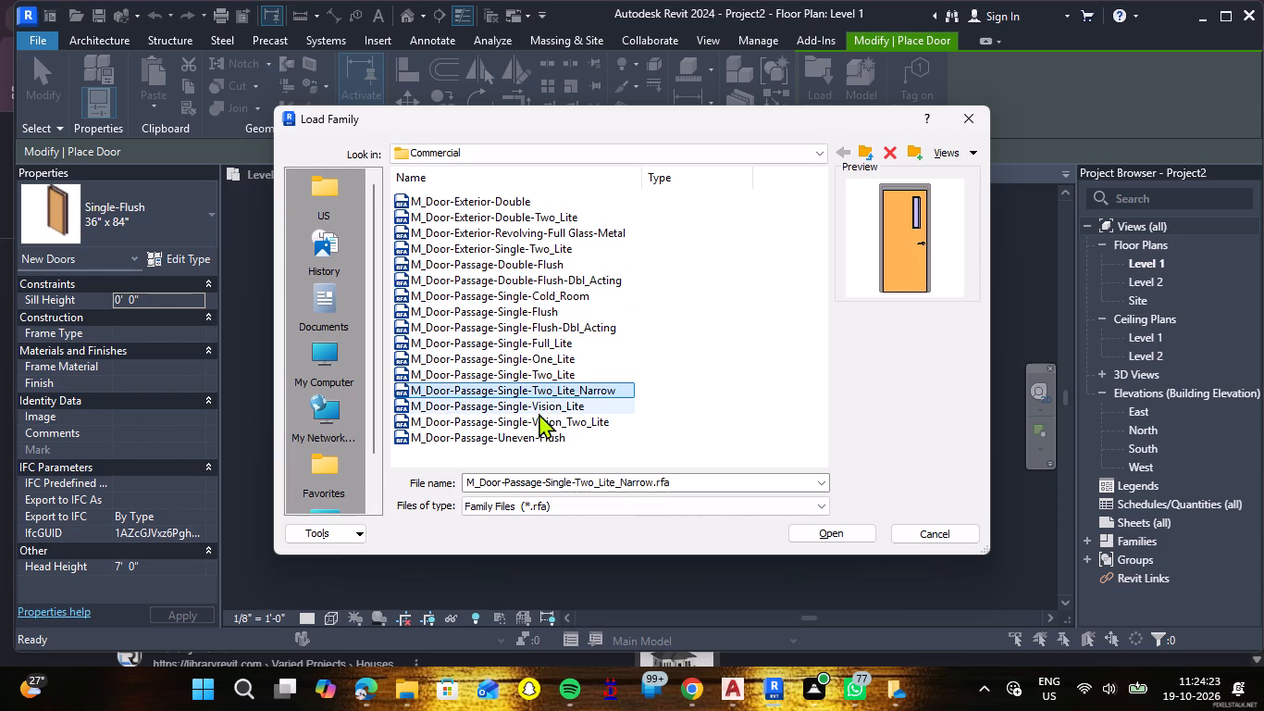
pyautogui.click(539, 415)
pyautogui.click(534, 447)
pyautogui.click(534, 430)
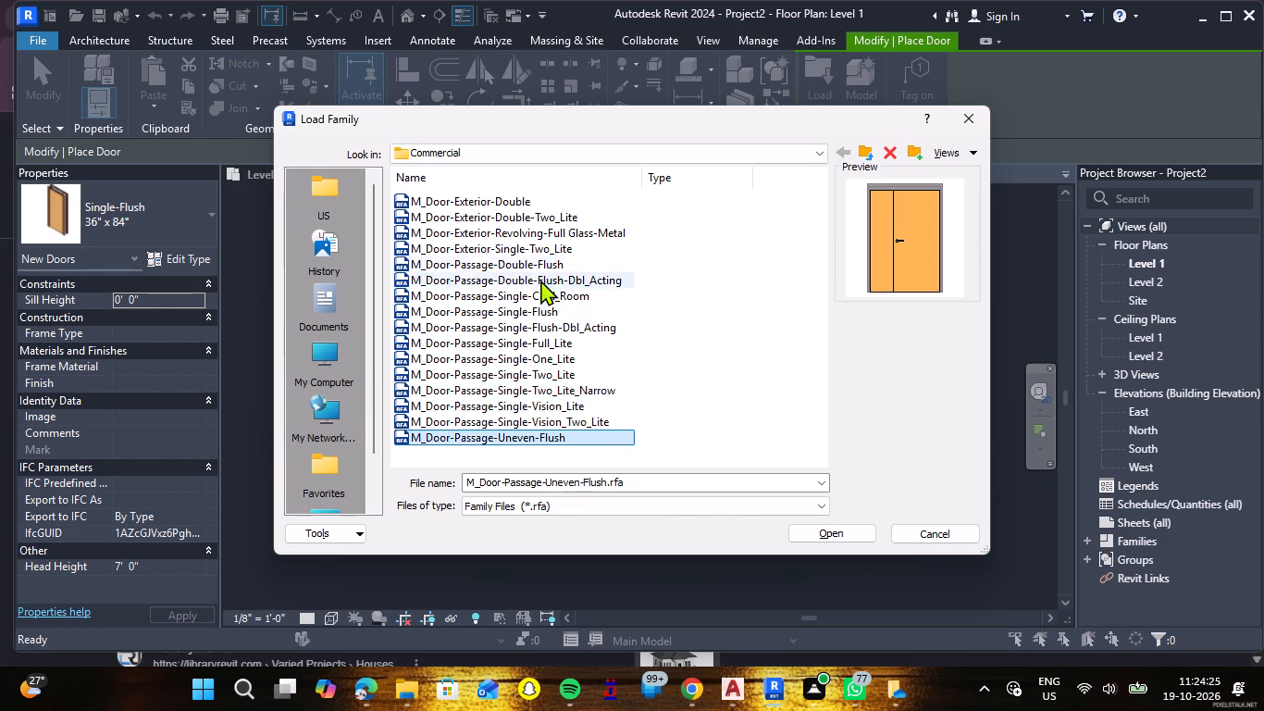
pyautogui.click(546, 237)
# Load the M_Door-Exterior-Double-Two_Lite door family with its default type.
pyautogui.click(543, 212)
pyautogui.doubleClick(543, 212)
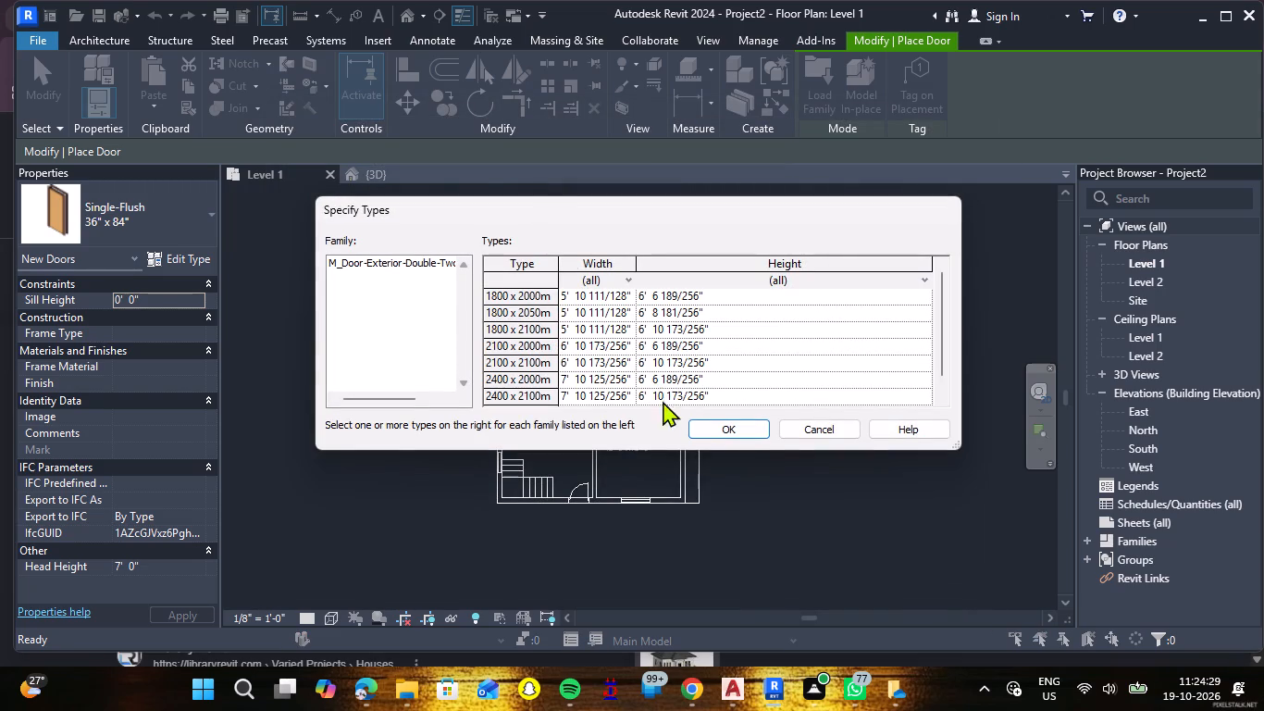
pyautogui.click(747, 424)
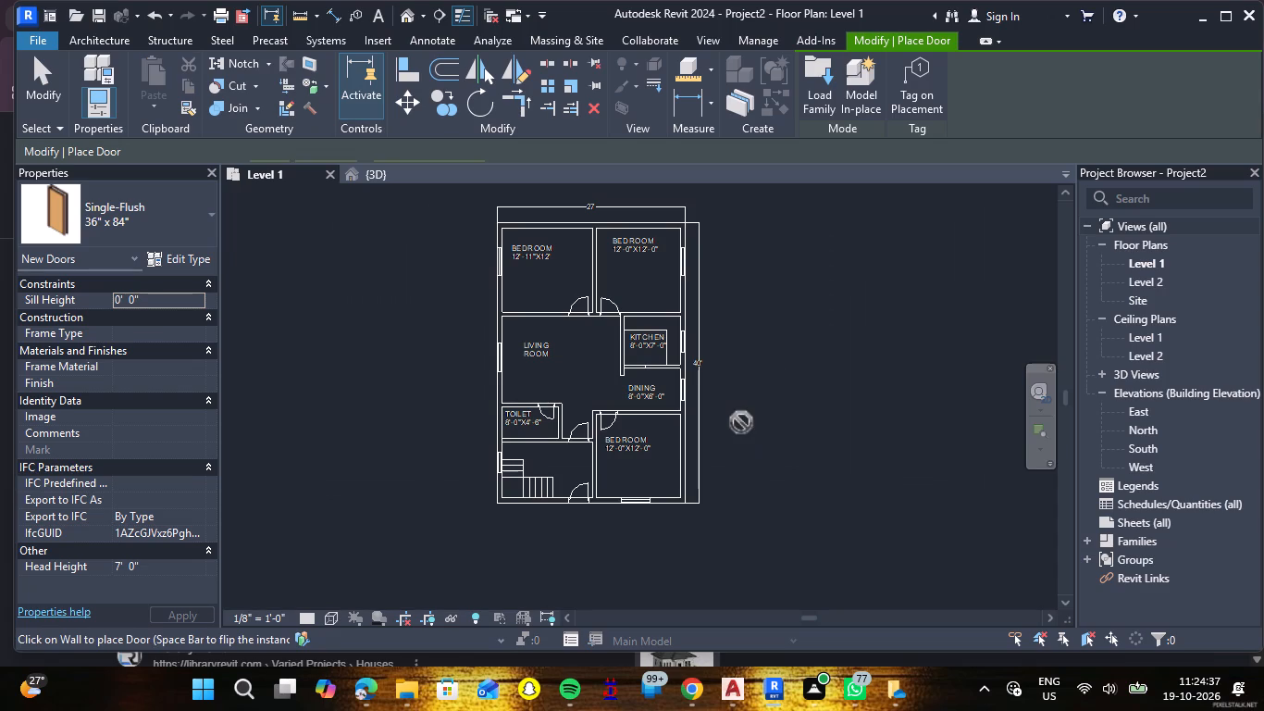
# Set the type width of the M_Door-Exterior-Double-Two_Lite door to 3'.
pyautogui.click(168, 255)
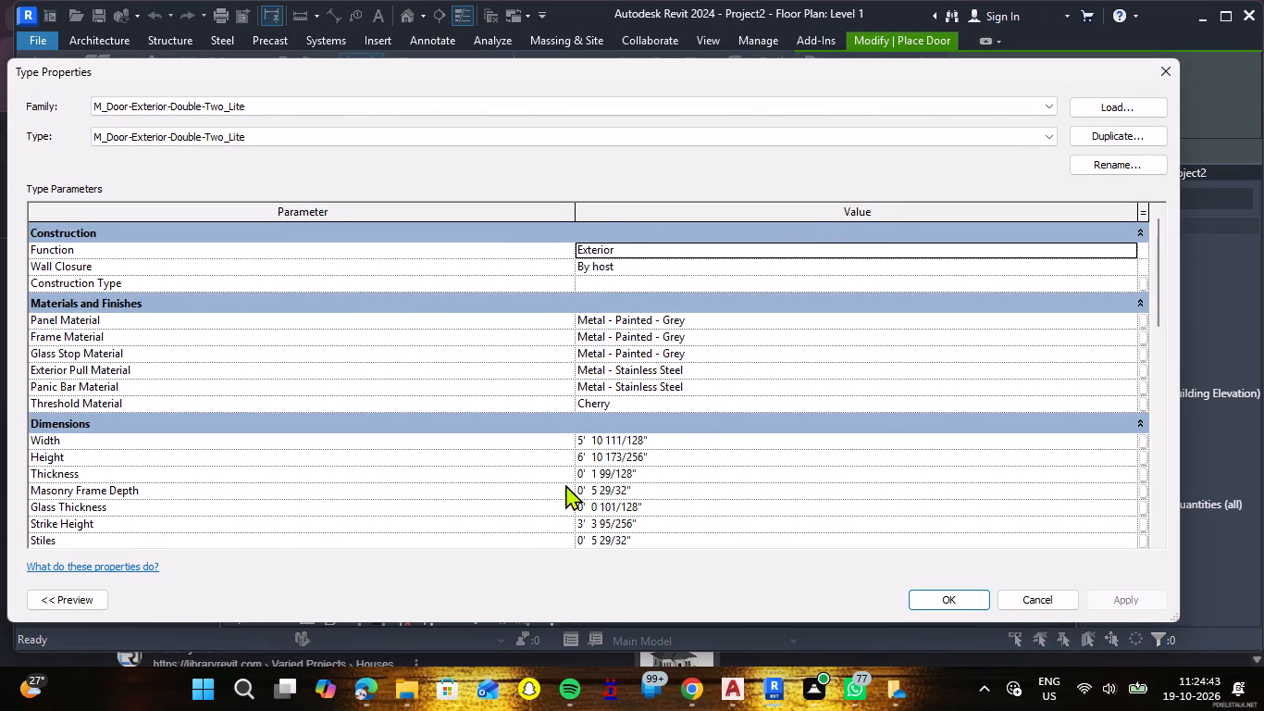
pyautogui.click(679, 437)
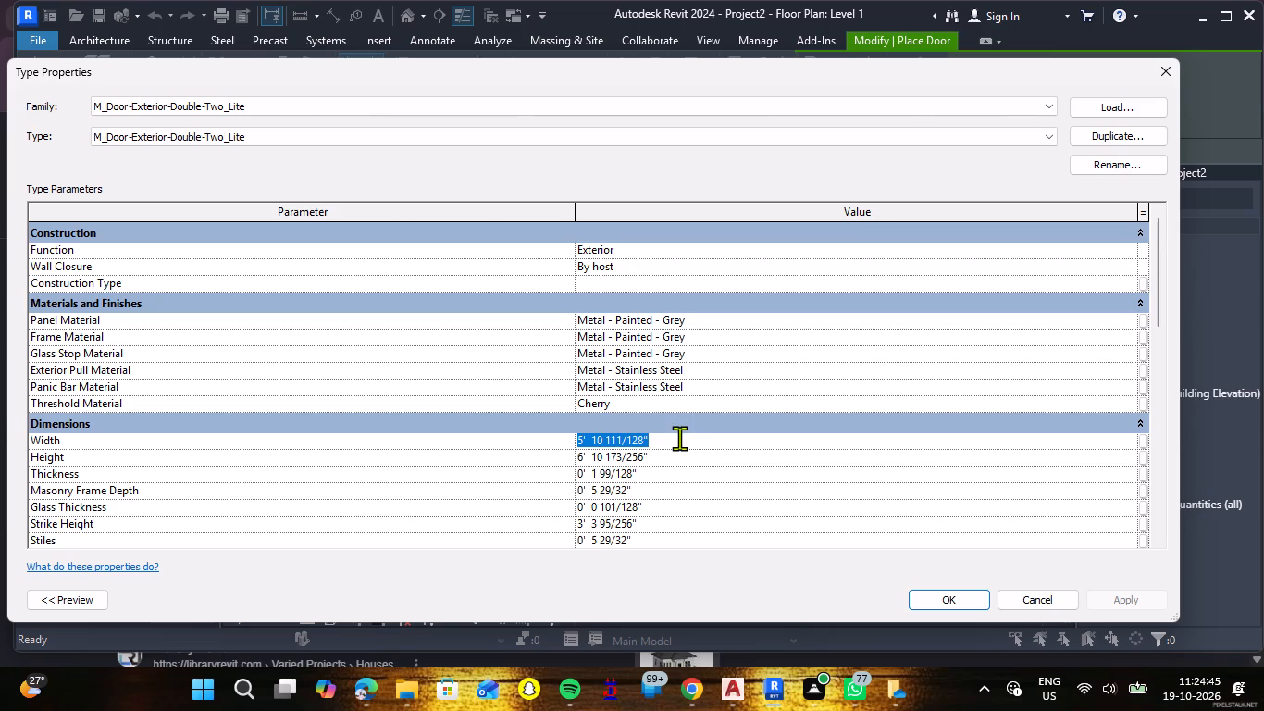
pyautogui.write("3'")
pyautogui.press('Return')
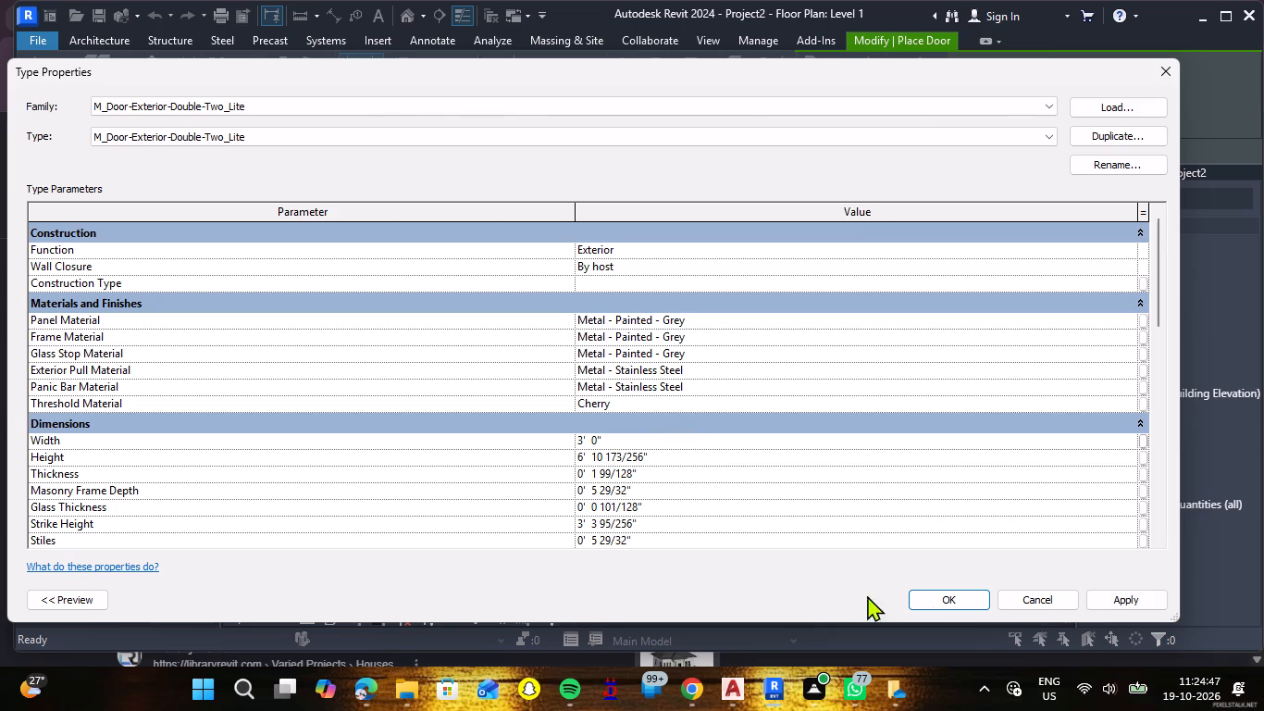
pyautogui.click(954, 592)
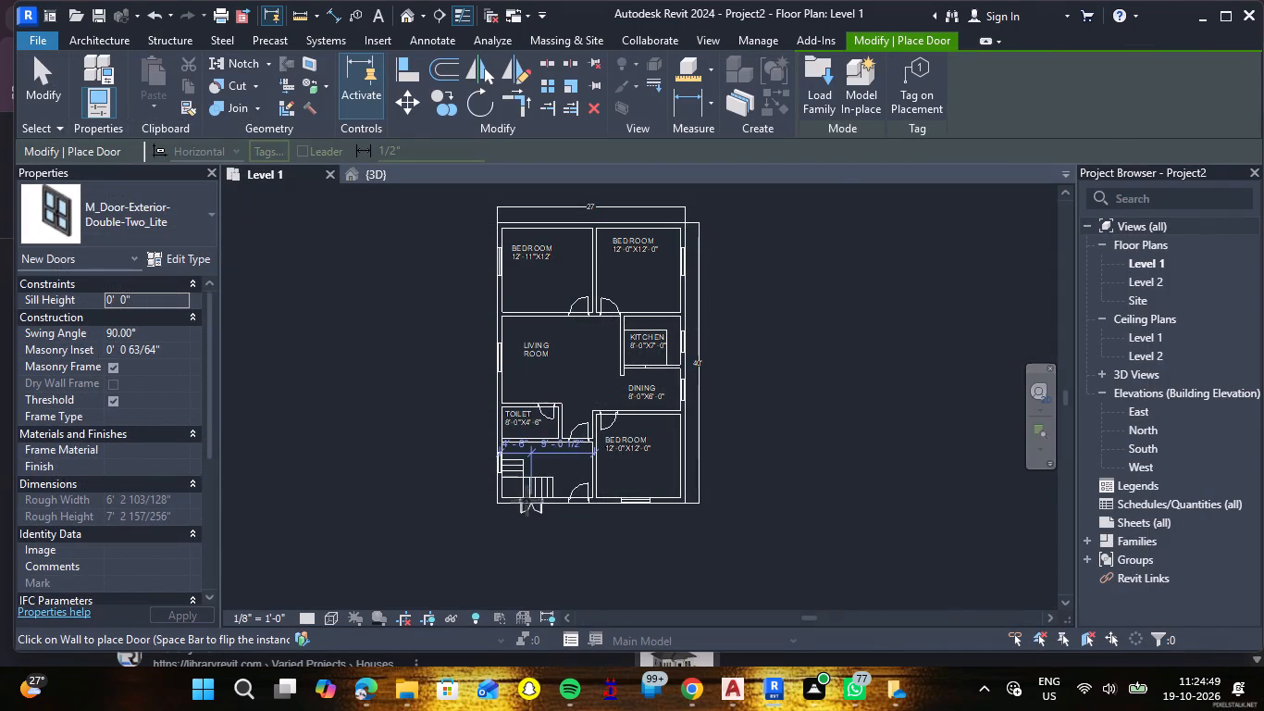
# Place the M_Door-Exterior-Double-Two_Lite door at the drawn entrance opening in the exterior wall beside the stairs, swinging inward.
pyautogui.scroll(12, 565, 504)
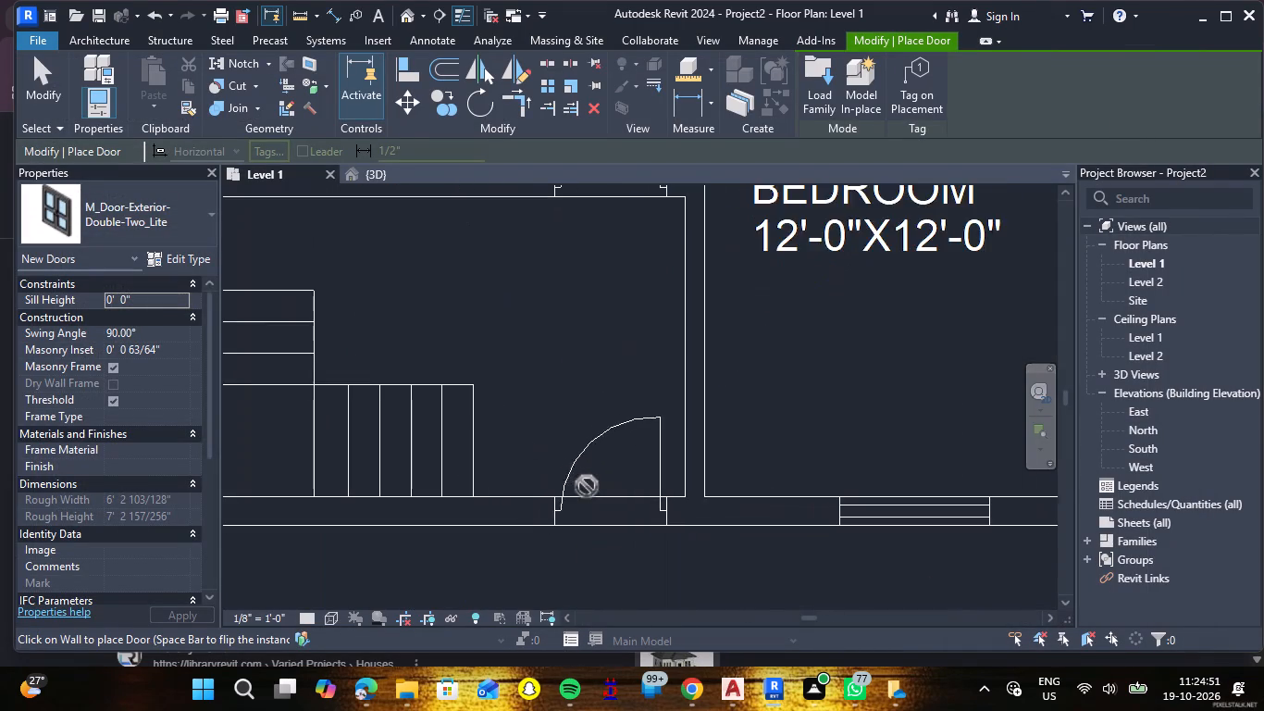
pyautogui.scroll(4, 587, 486)
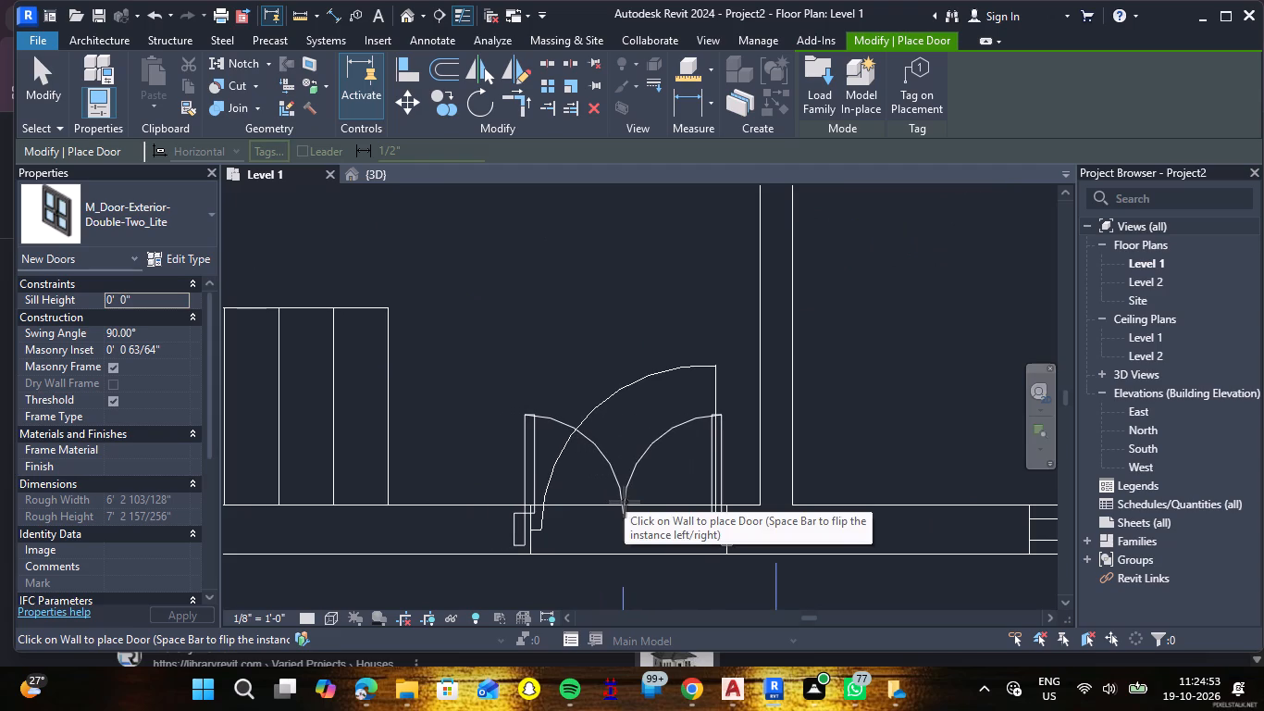
pyautogui.click(629, 502)
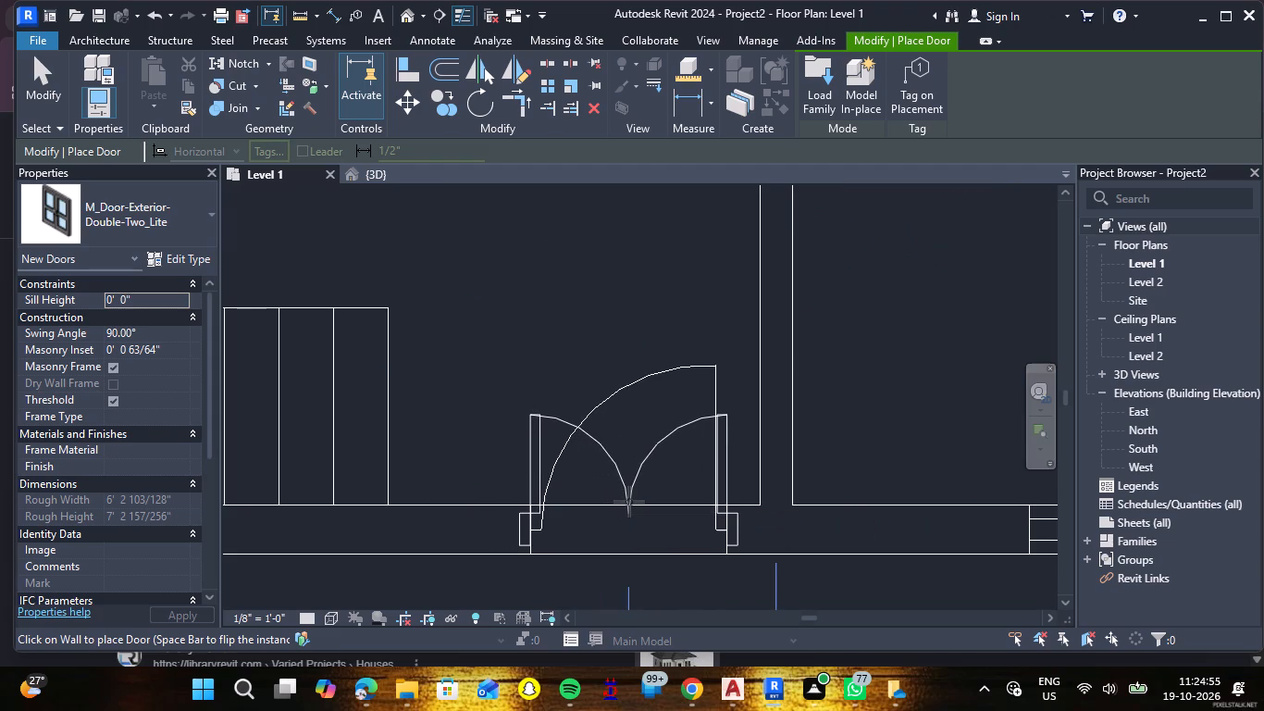
# Browse the door families to load and preview the handle families in the Hardware folder.
pyautogui.scroll(-8, 638, 463)
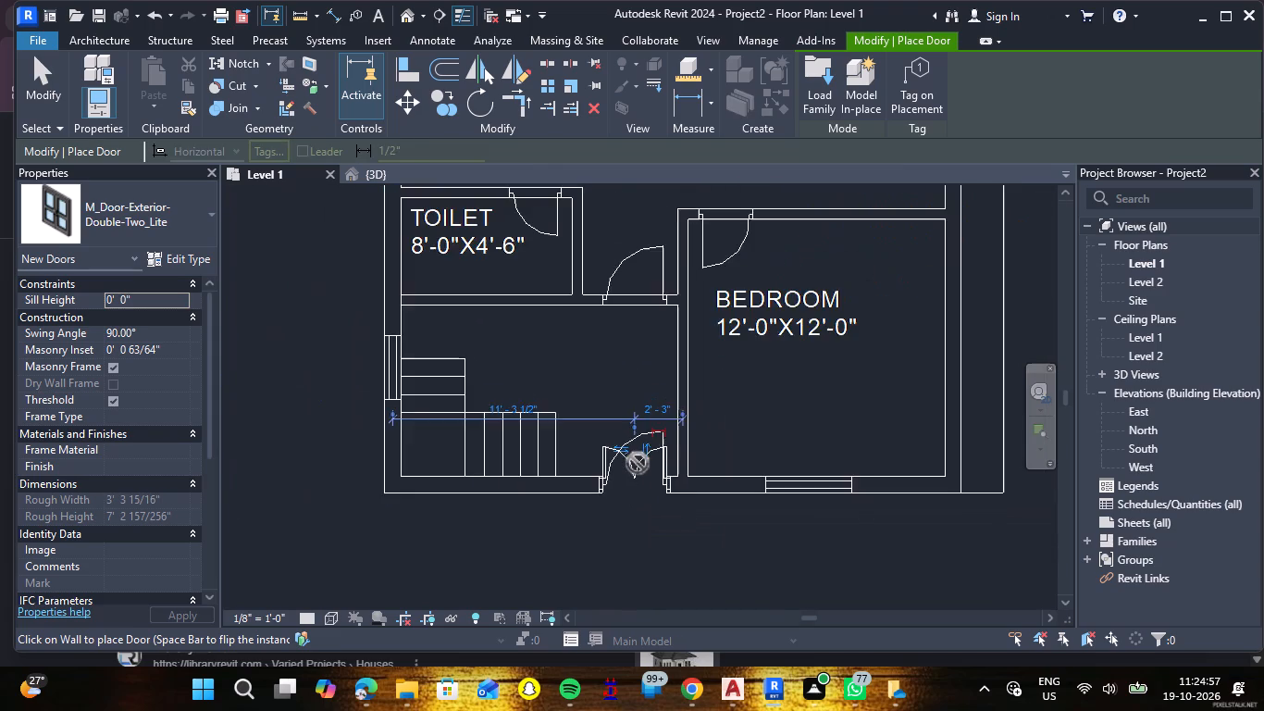
pyautogui.scroll(-4, 638, 463)
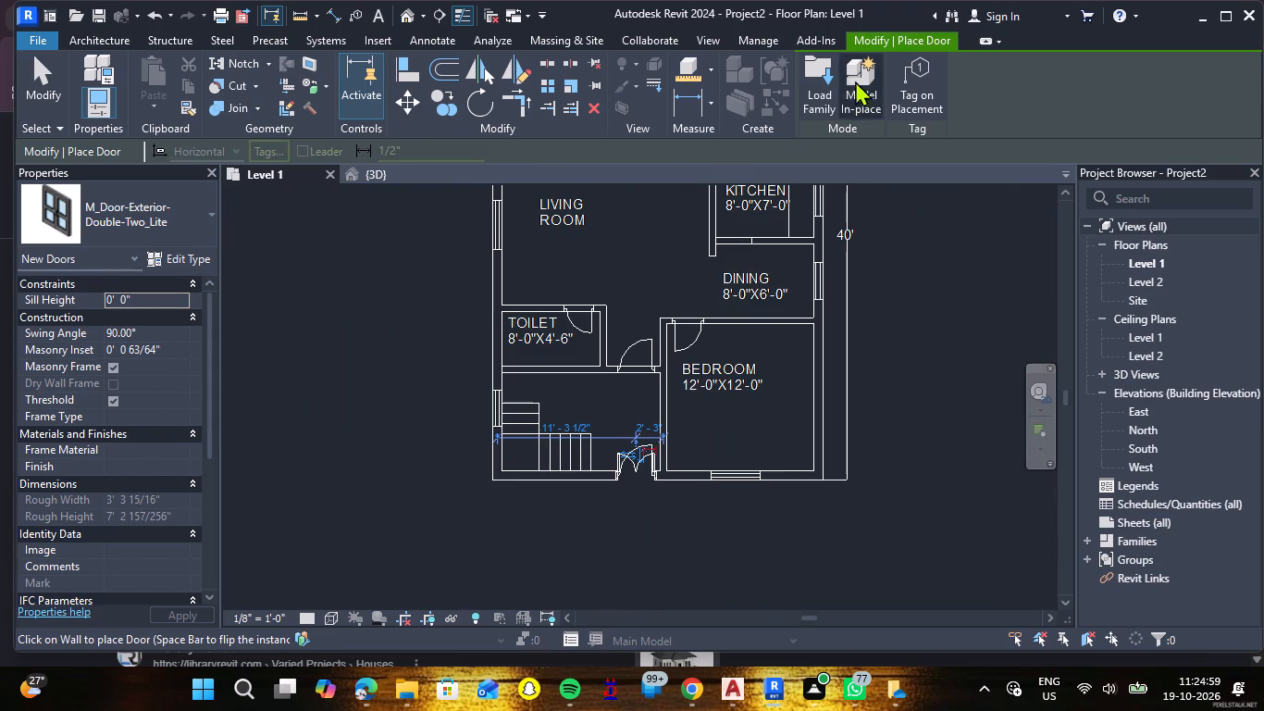
pyautogui.click(820, 86)
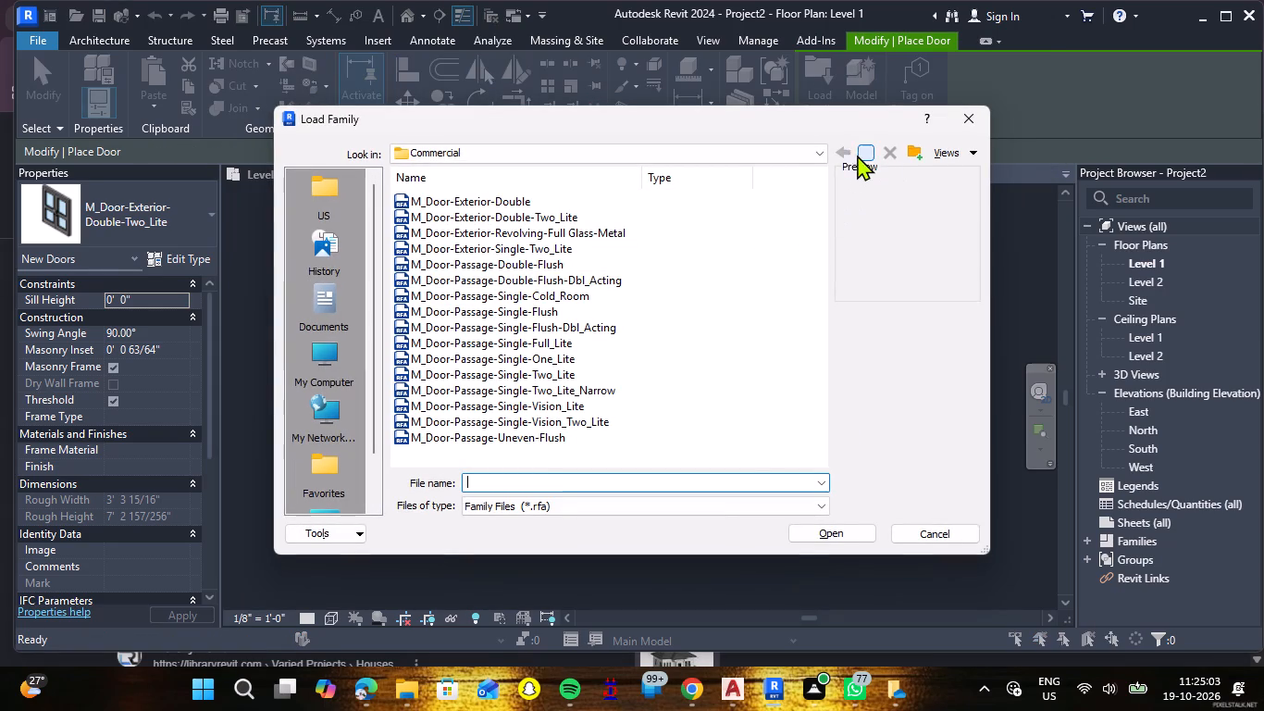
pyautogui.scroll(-7, 527, 320)
pyautogui.scroll(4, 527, 320)
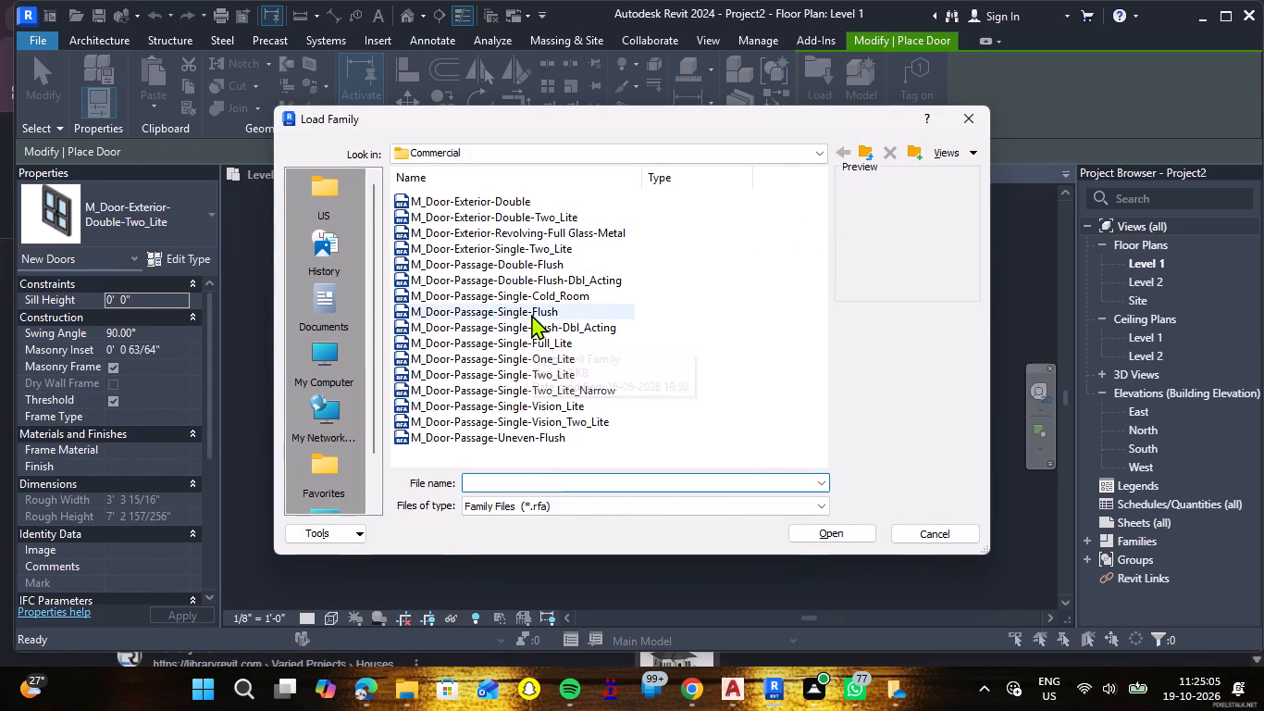
pyautogui.click(436, 159)
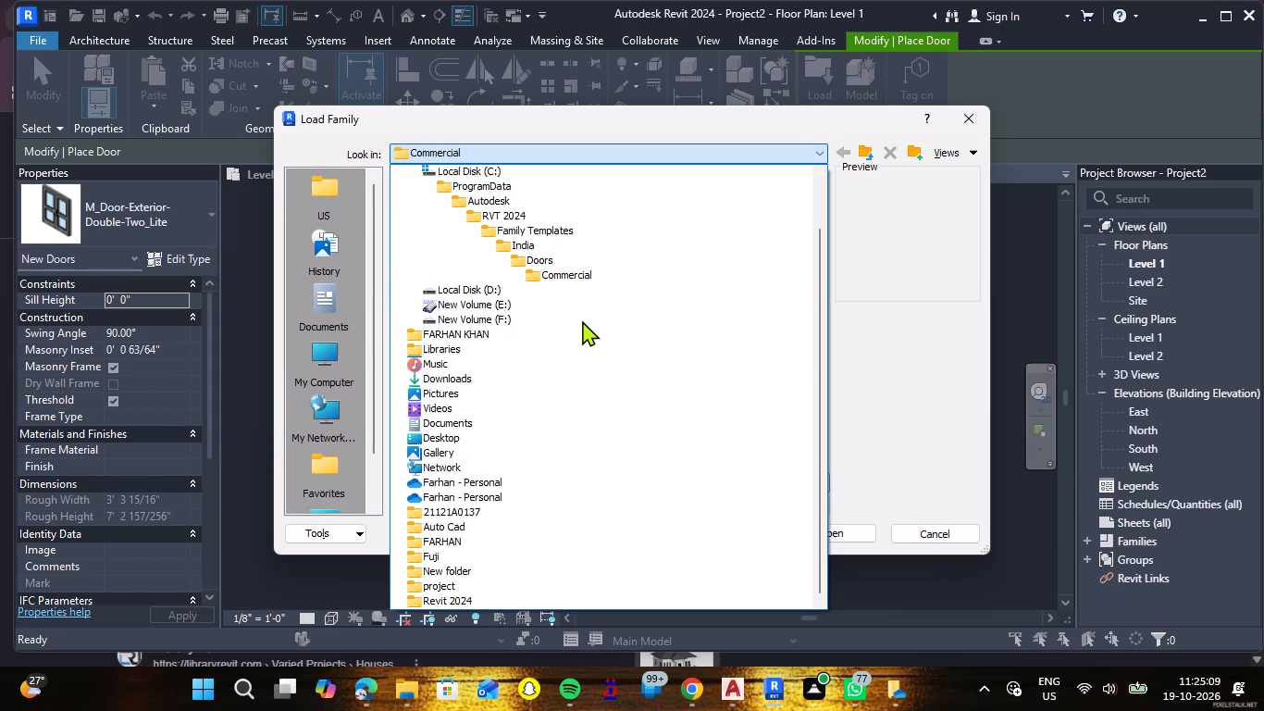
pyautogui.doubleClick(553, 256)
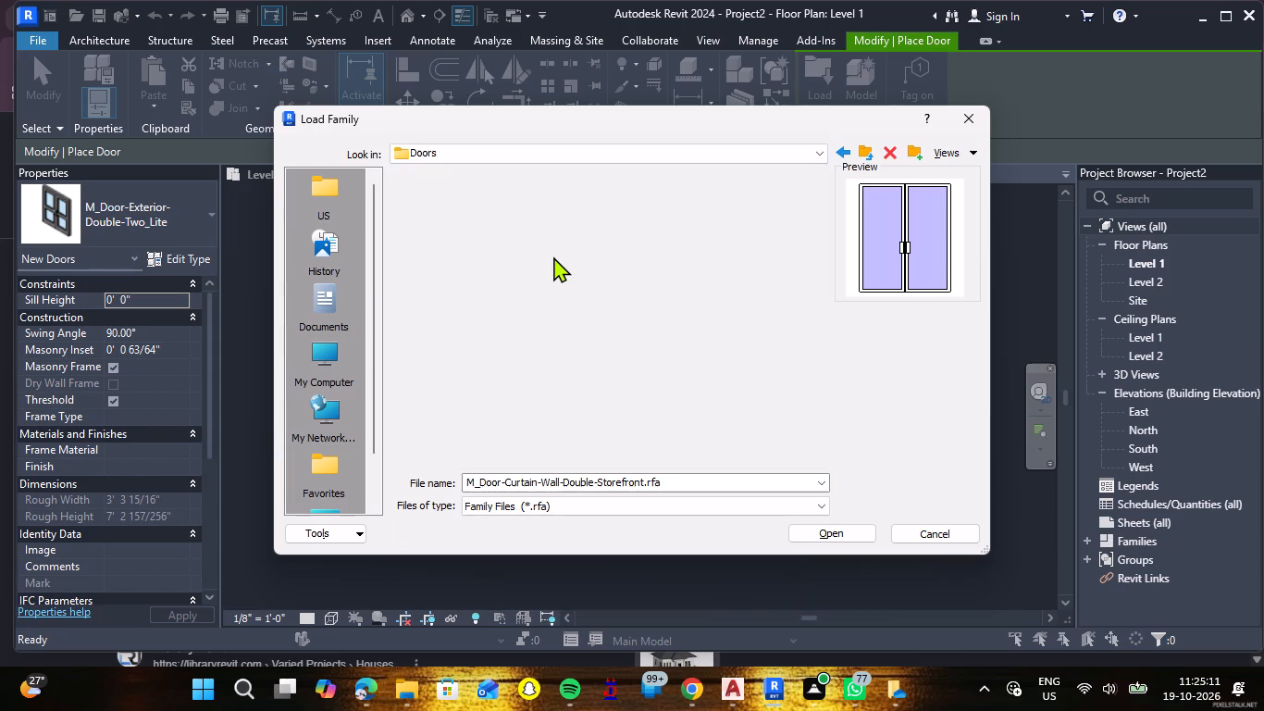
pyautogui.doubleClick(506, 218)
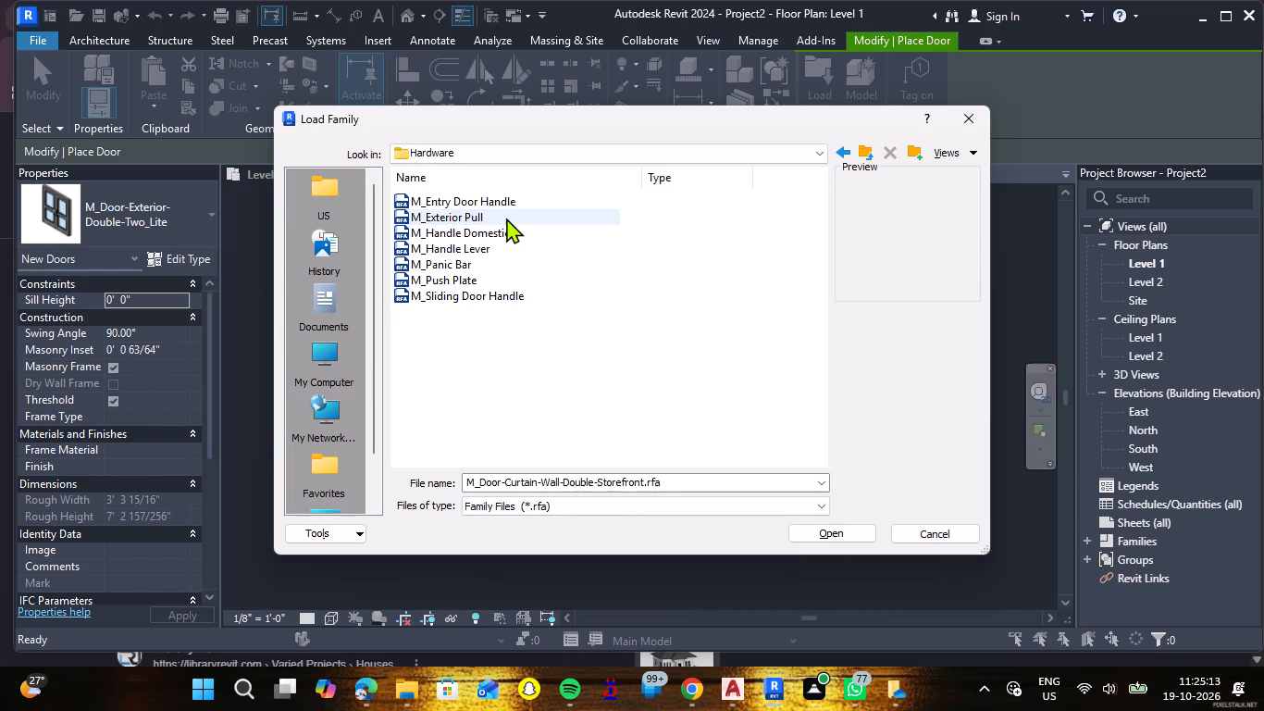
pyautogui.click(504, 202)
pyautogui.click(502, 211)
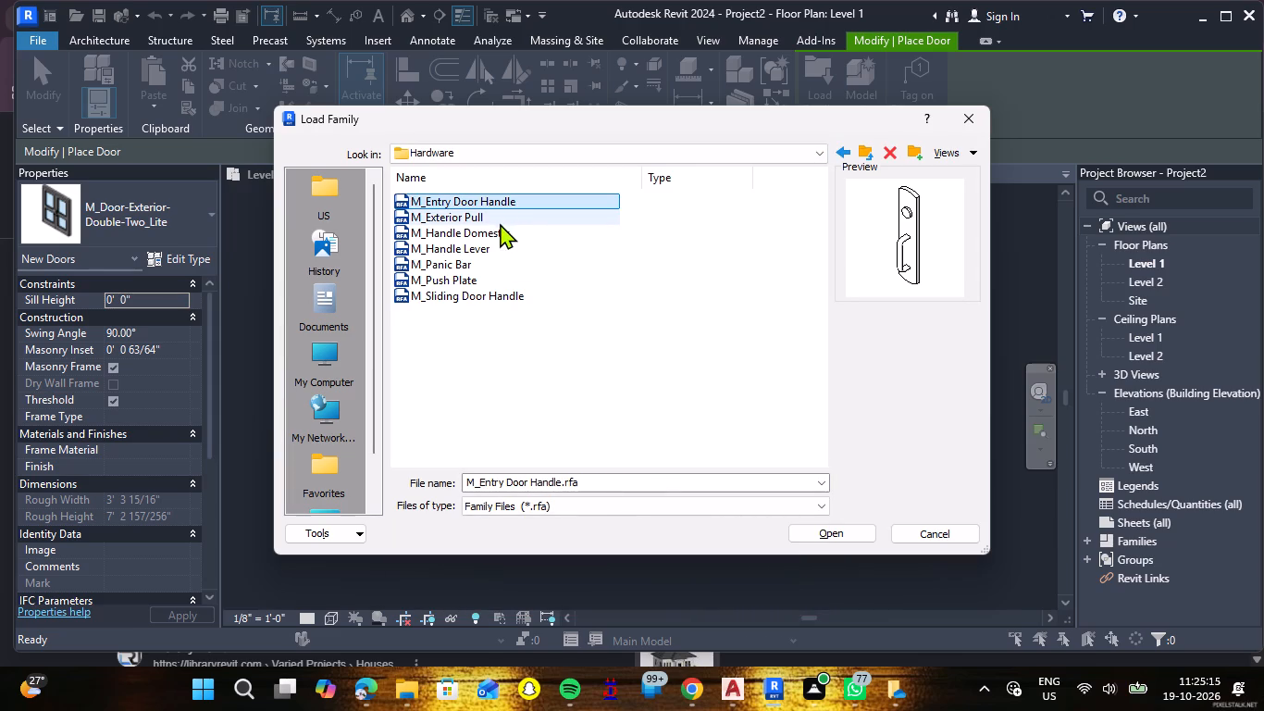
pyautogui.click(500, 224)
pyautogui.click(493, 239)
pyautogui.click(493, 249)
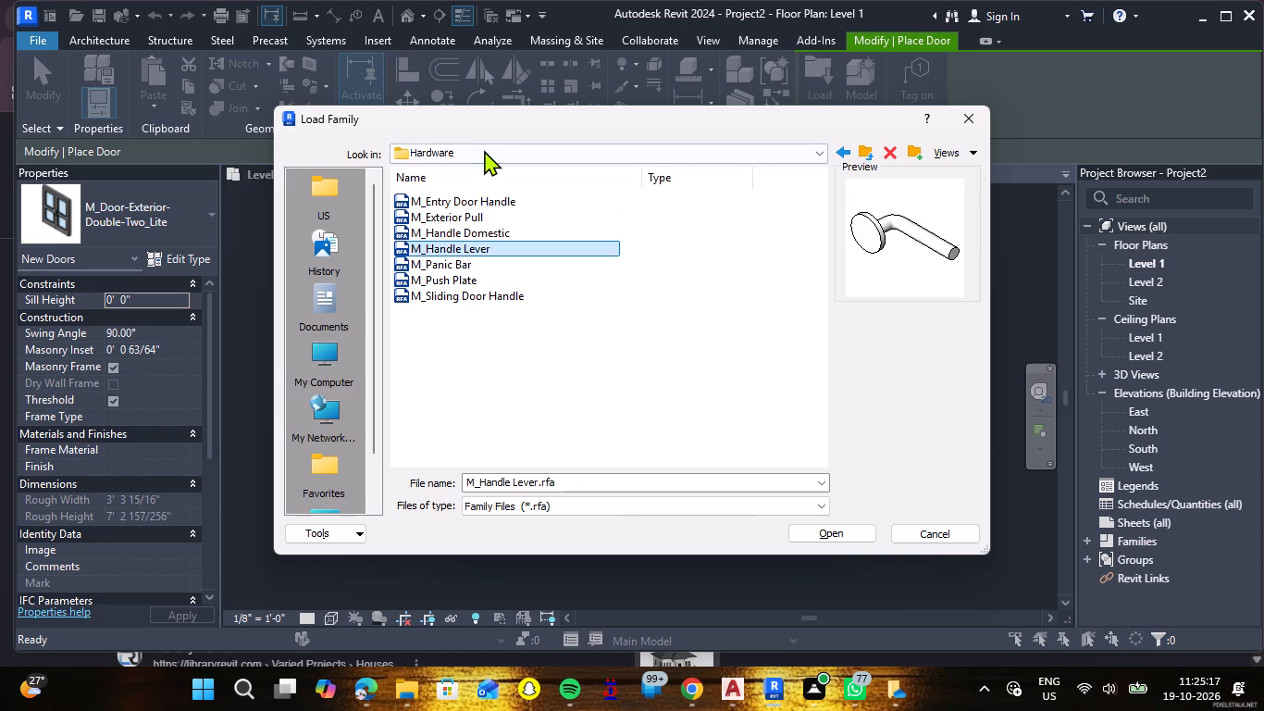
pyautogui.click(484, 156)
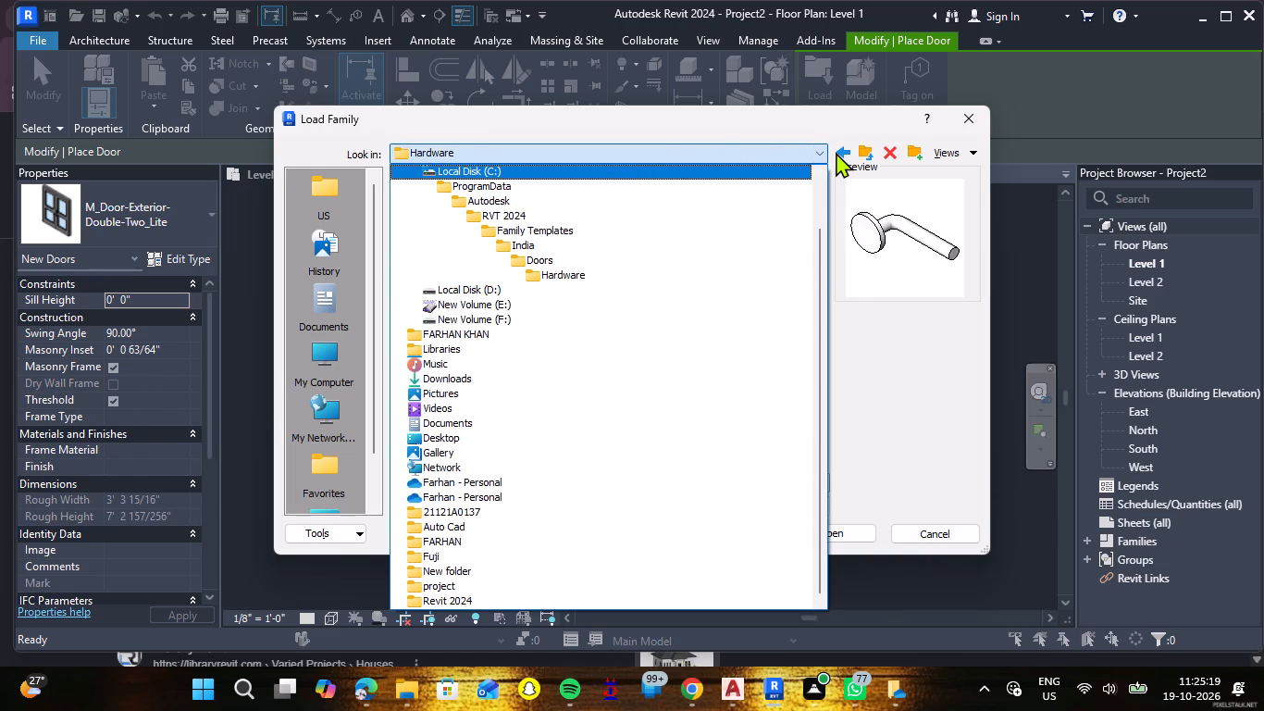
pyautogui.click(836, 152)
pyautogui.click(839, 158)
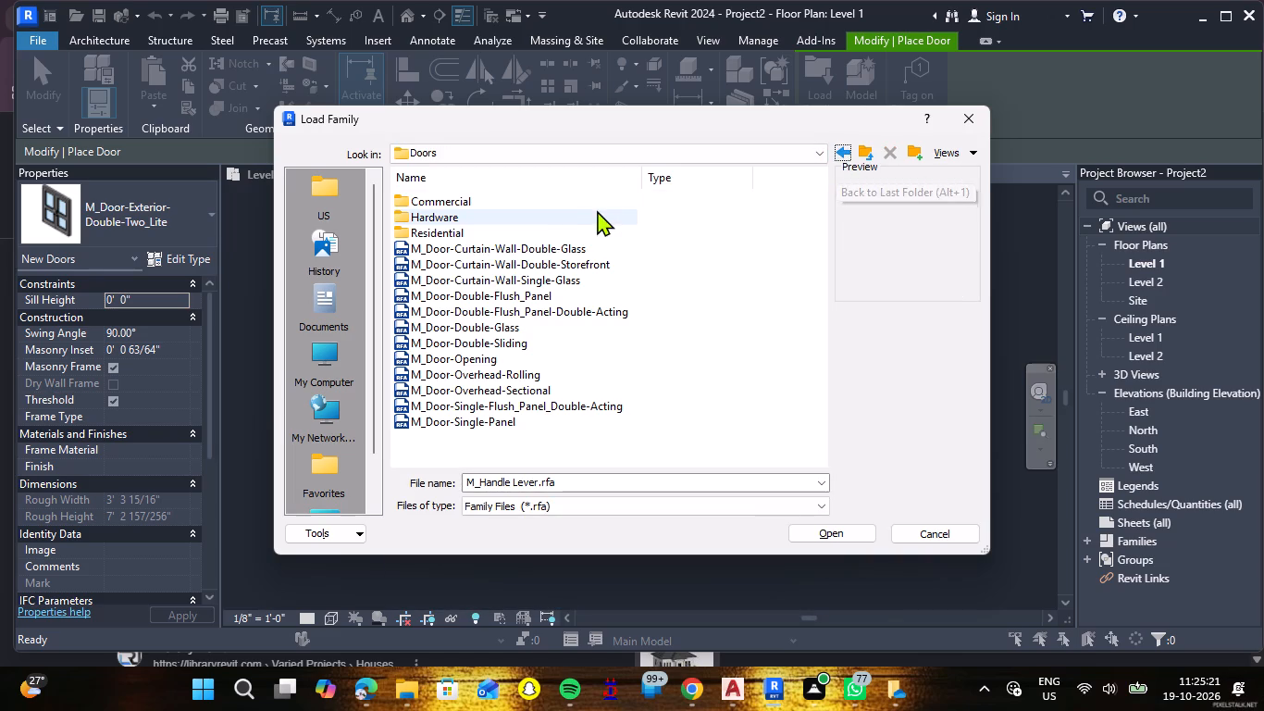
# Preview the exterior, garage and interior door families in the Residential folder to compare their designs.
pyautogui.click(531, 221)
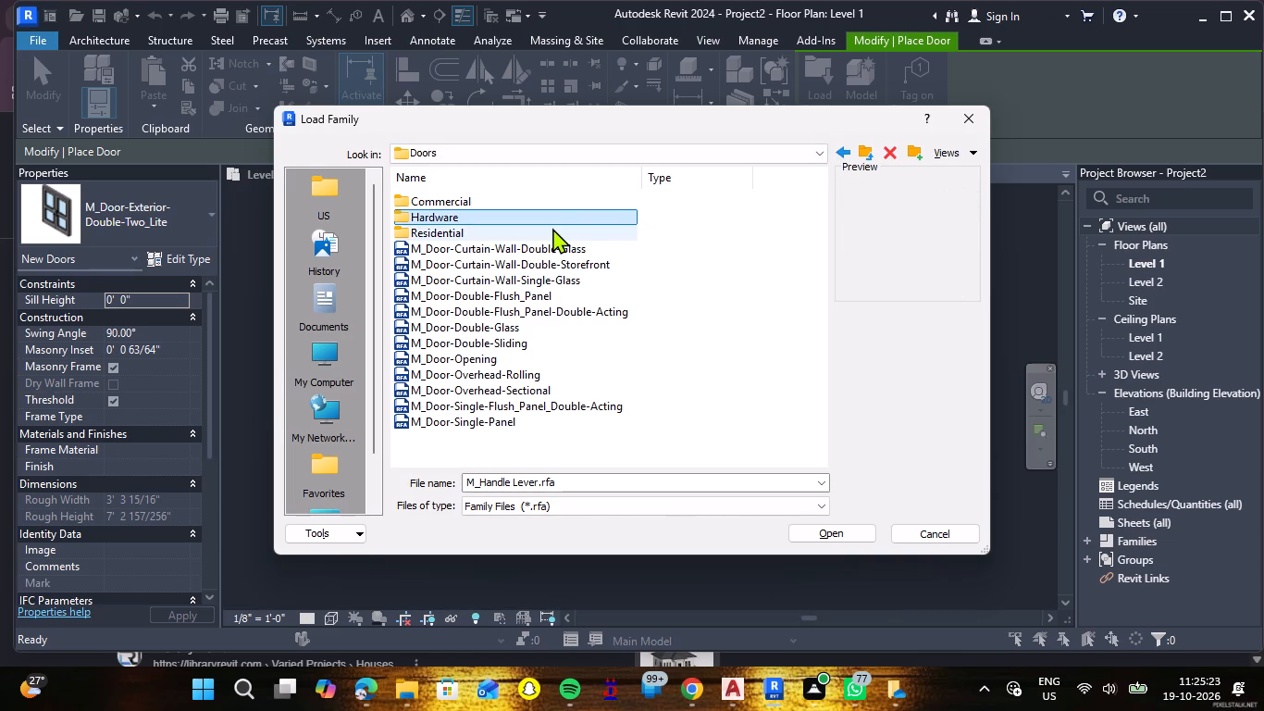
pyautogui.doubleClick(552, 228)
pyautogui.click(552, 198)
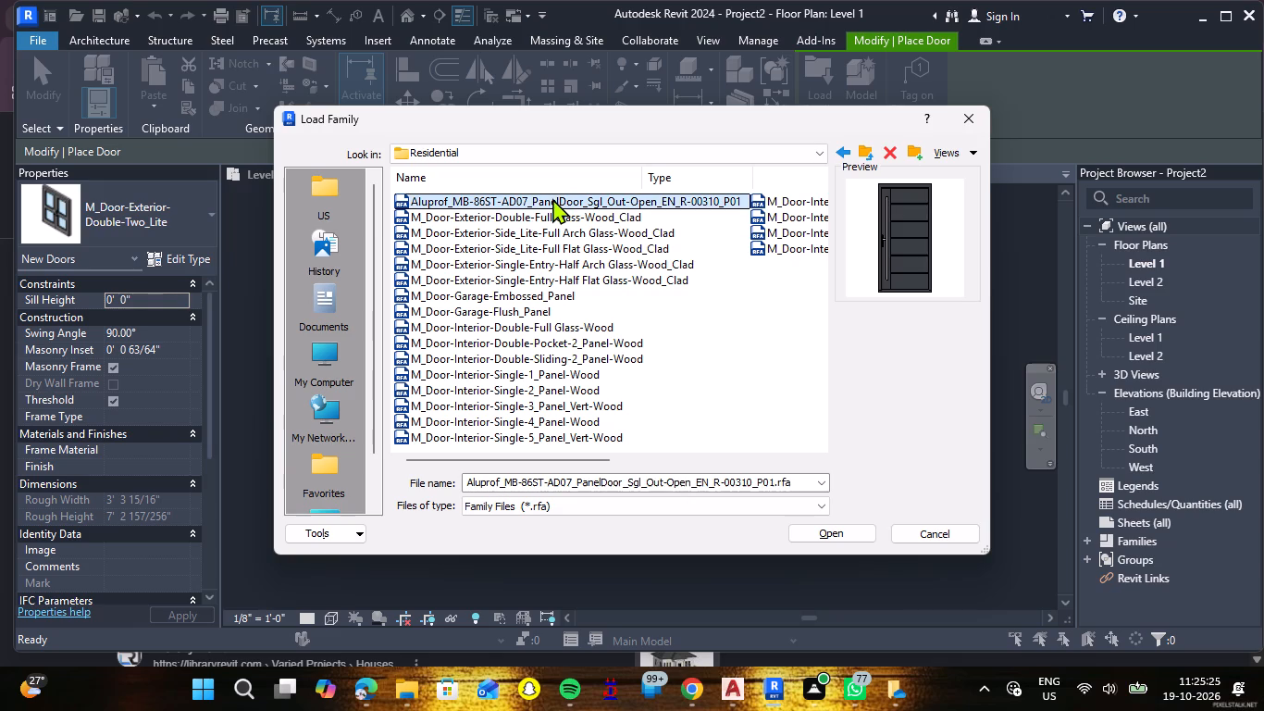
pyautogui.click(553, 218)
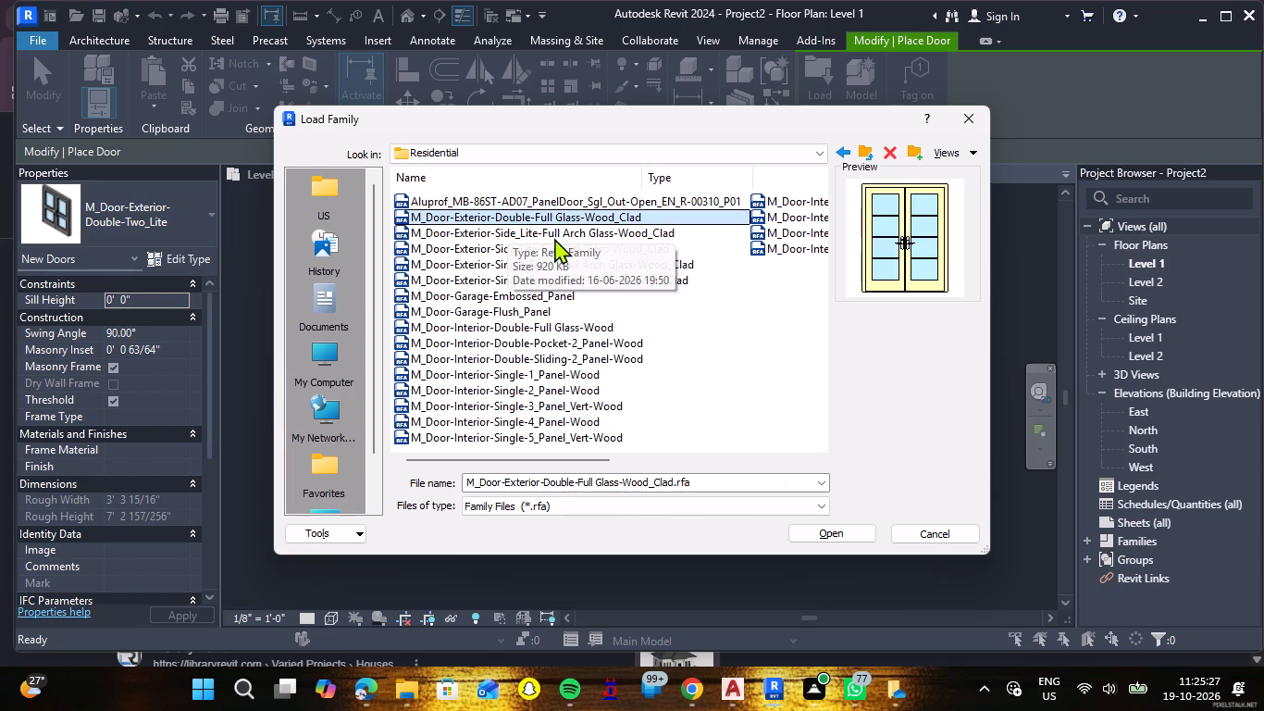
pyautogui.click(577, 237)
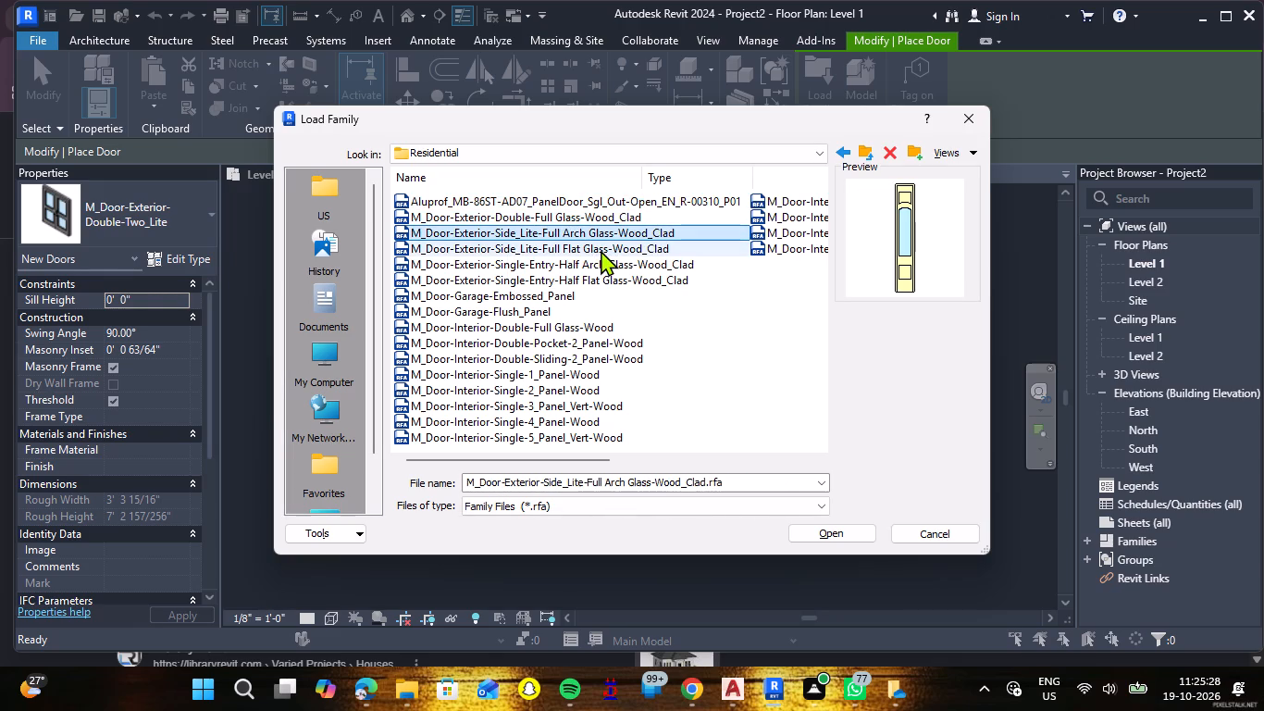
pyautogui.click(601, 250)
pyautogui.click(607, 262)
pyautogui.click(607, 274)
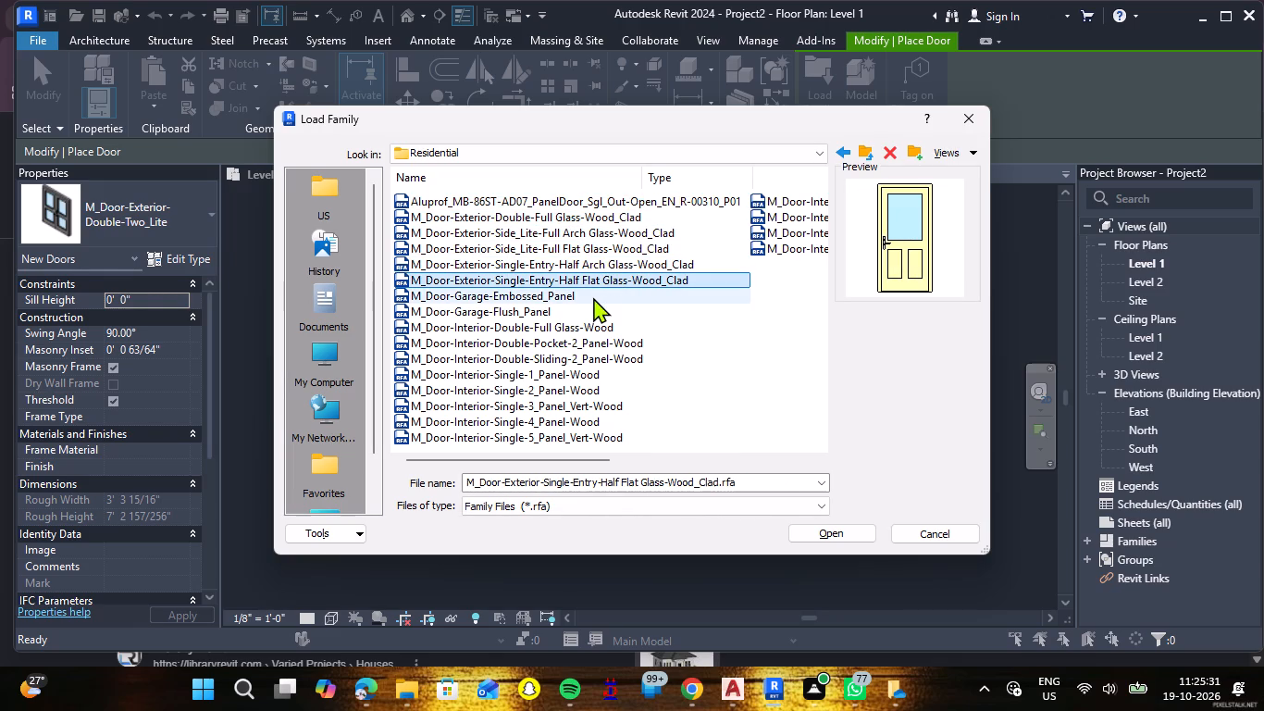
pyautogui.click(592, 297)
pyautogui.click(600, 280)
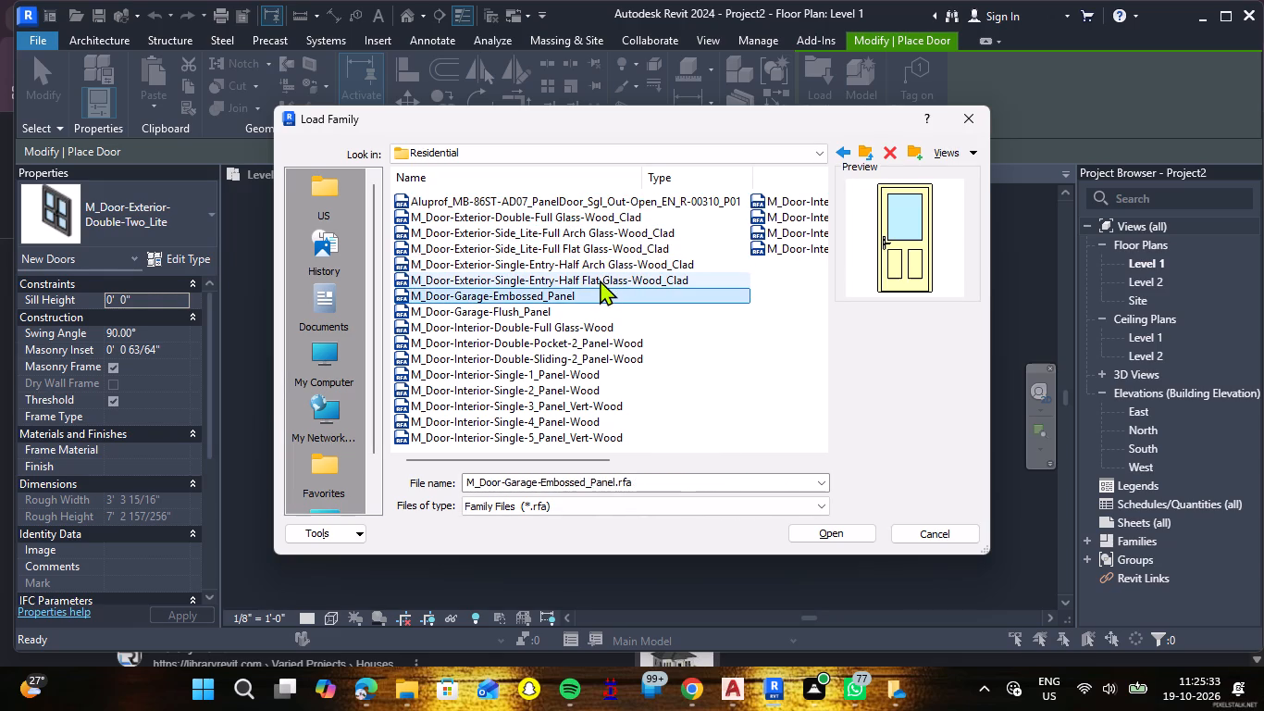
pyautogui.click(544, 316)
pyautogui.click(543, 299)
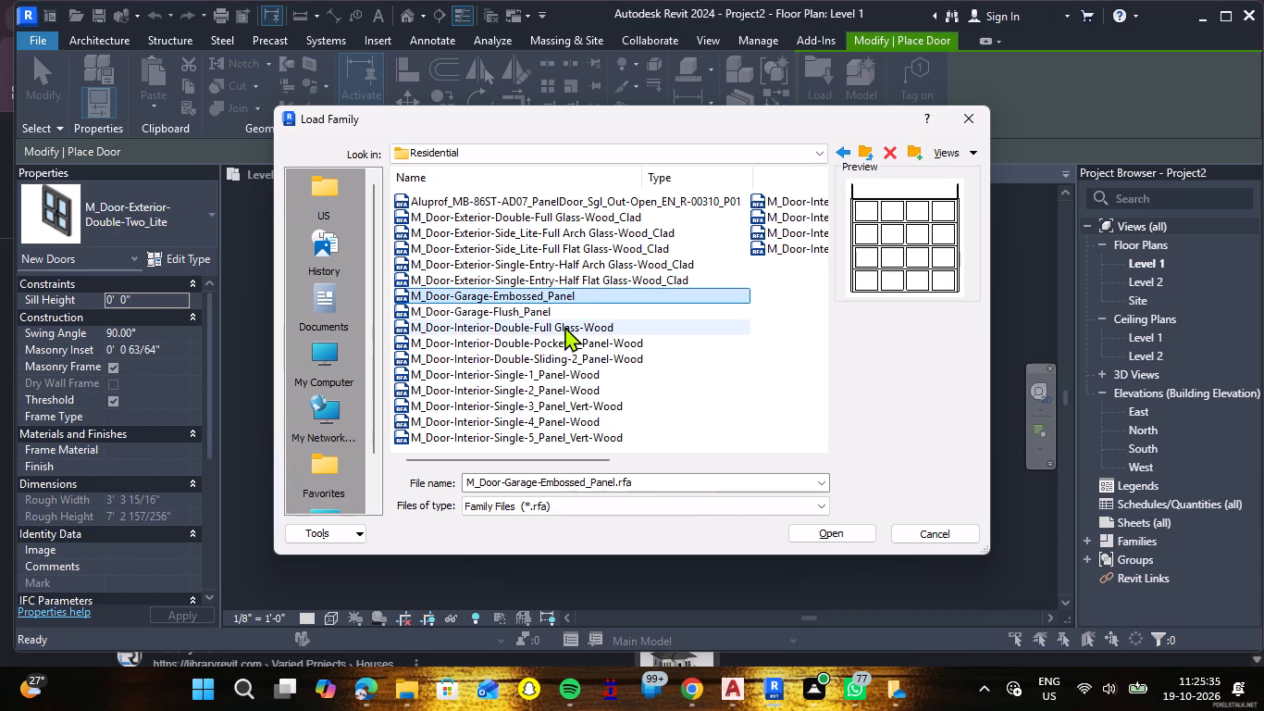
pyautogui.click(564, 326)
pyautogui.click(567, 337)
pyautogui.click(571, 354)
pyautogui.click(574, 378)
pyautogui.click(577, 393)
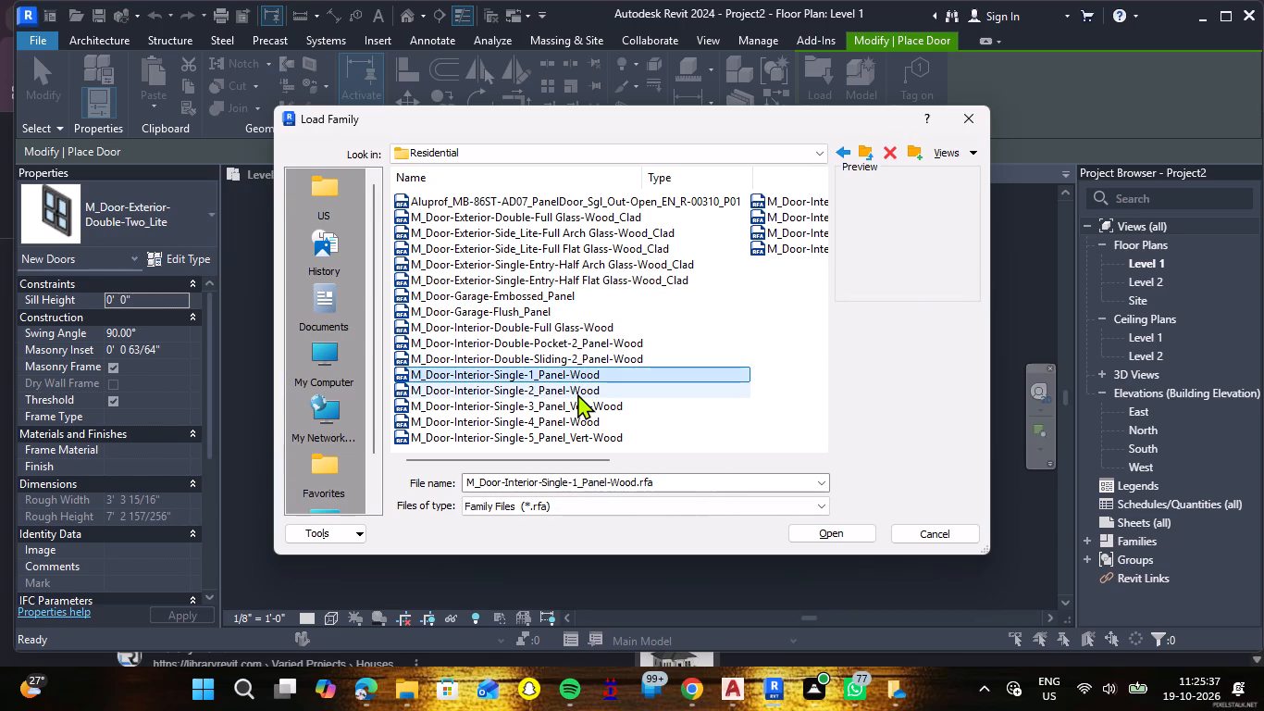
pyautogui.click(580, 407)
# Compare the single-entry exterior doors and load the M_Door-Exterior-Single-Entry-Half Arch Glass-Wood_Clad family with its default type.
pyautogui.click(608, 245)
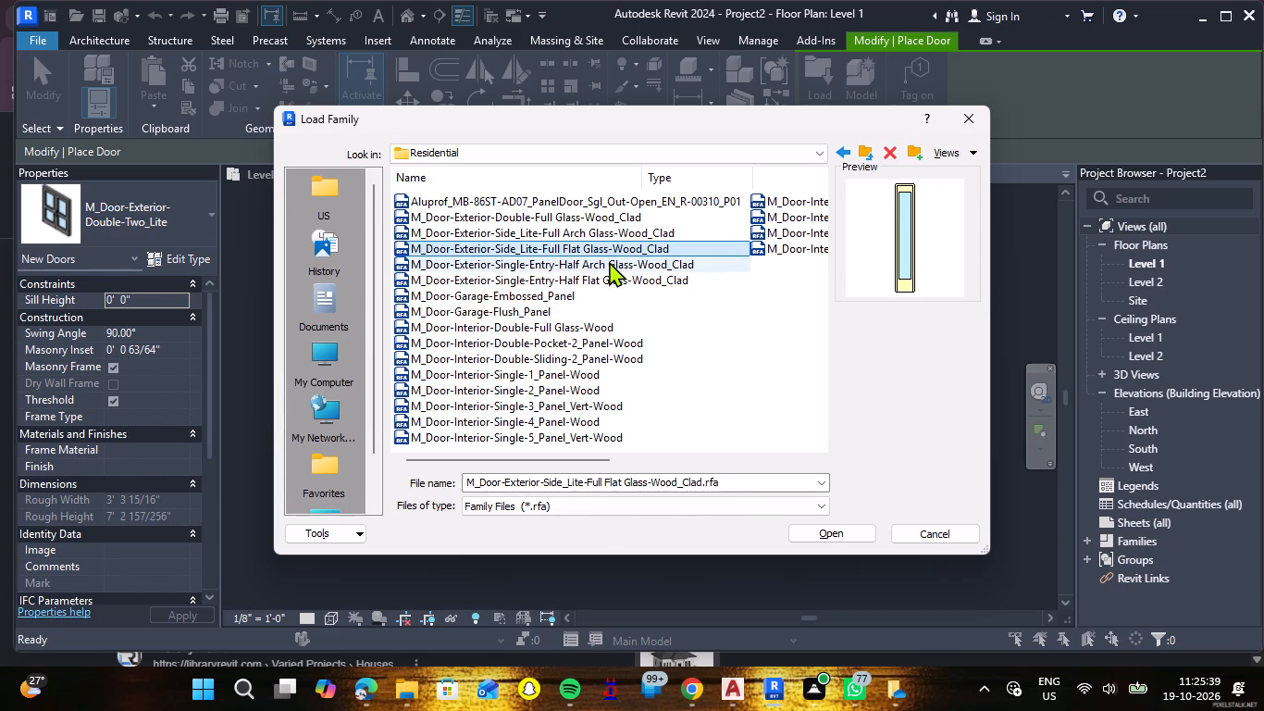
pyautogui.click(609, 261)
pyautogui.click(611, 297)
pyautogui.click(613, 282)
pyautogui.click(617, 259)
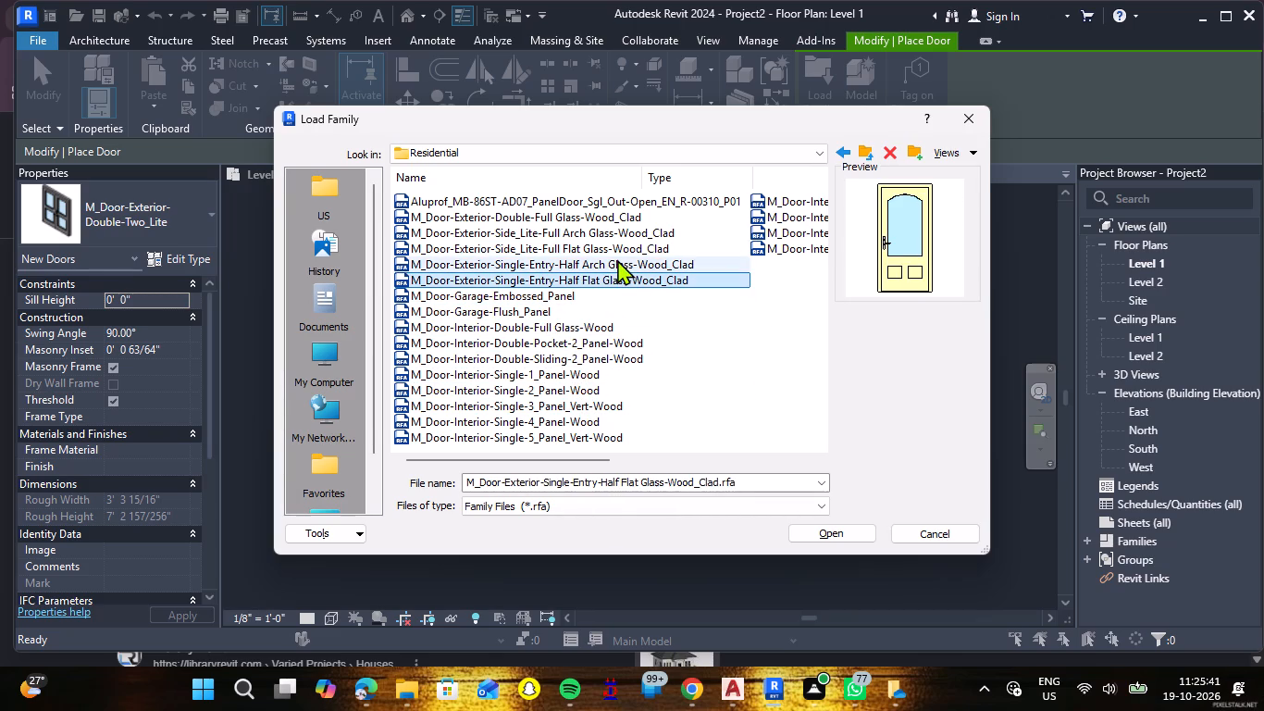
pyautogui.click(620, 274)
pyautogui.doubleClick(618, 266)
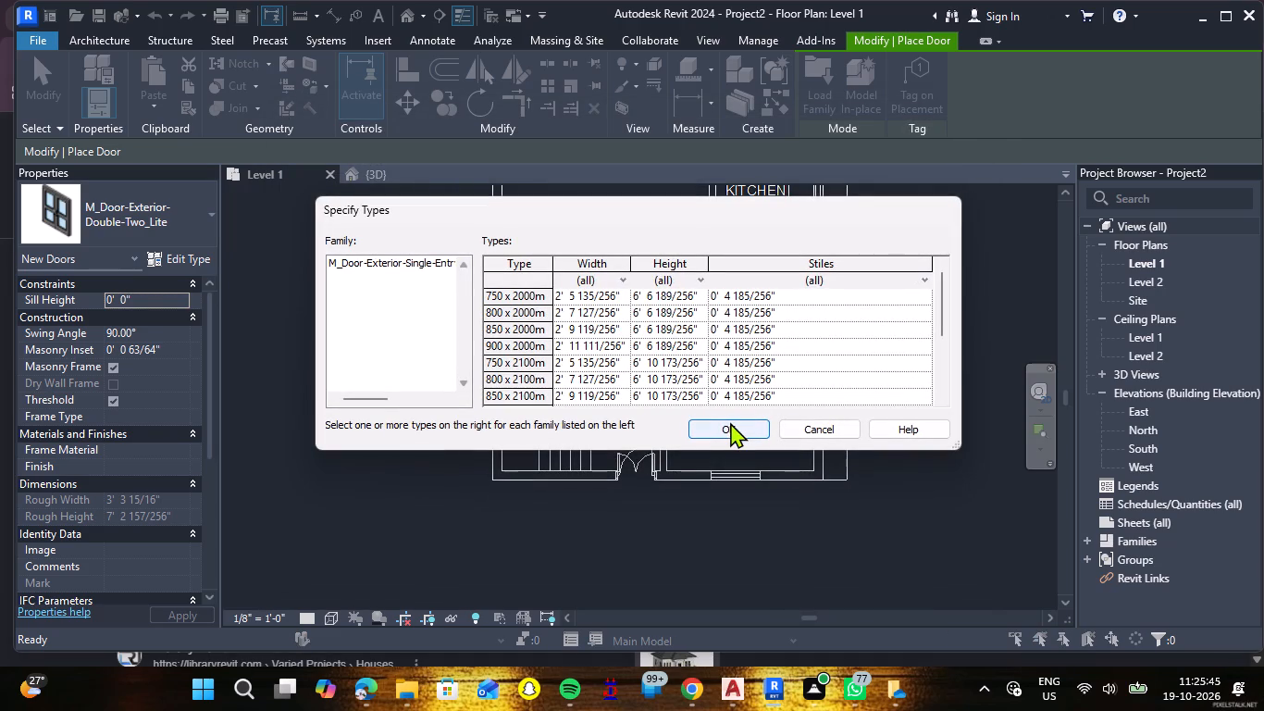
pyautogui.click(731, 424)
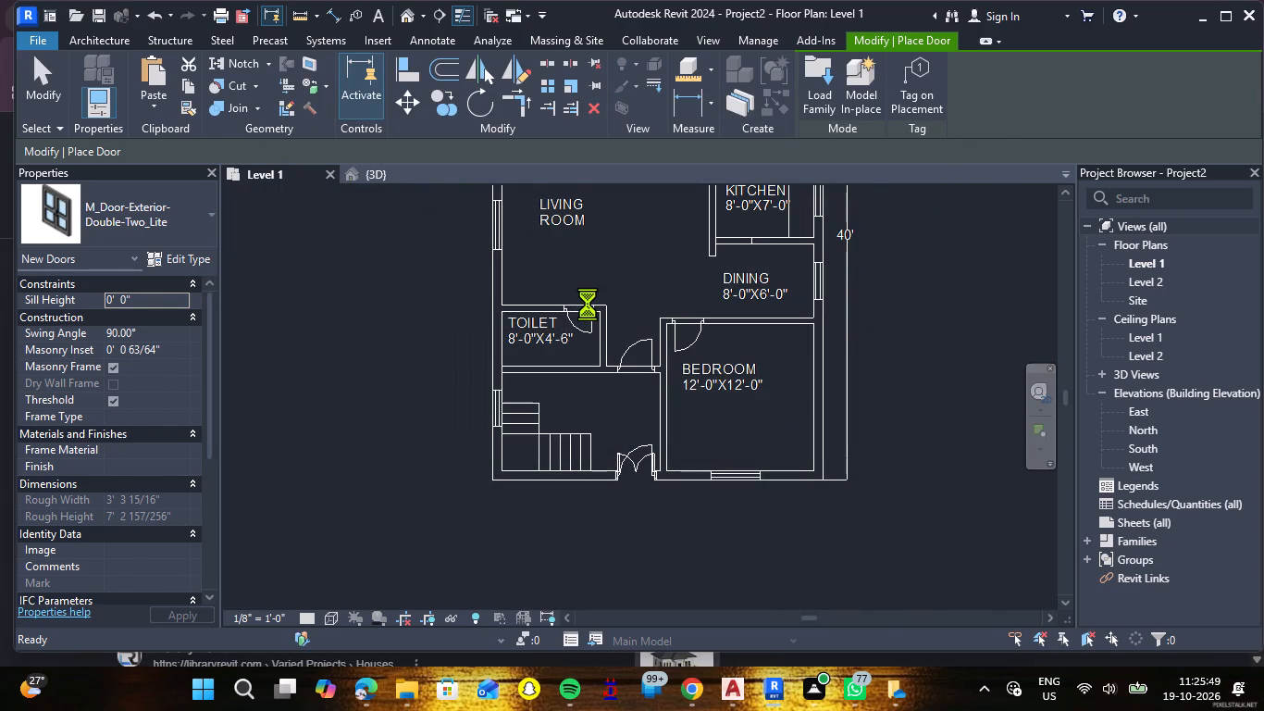
# Measure the width of the drawn door opening between the stair area and the passage to the living room.
pyautogui.scroll(4, 614, 366)
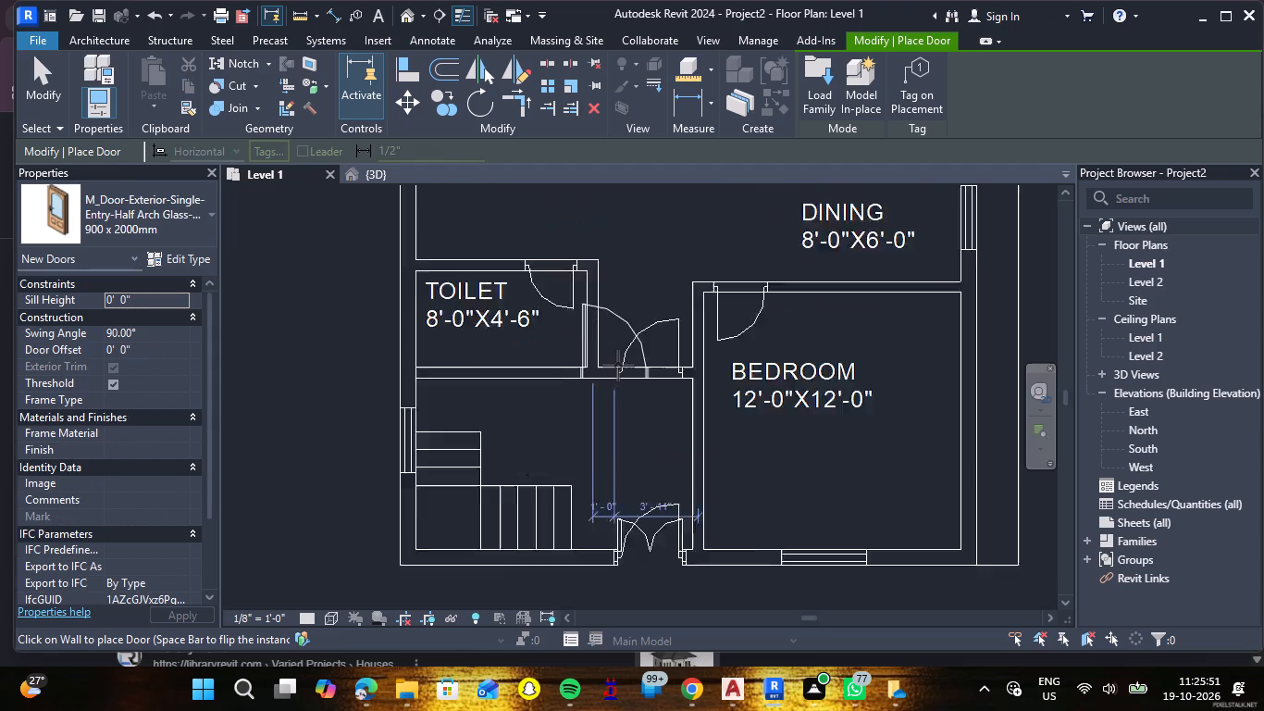
pyautogui.scroll(2, 618, 366)
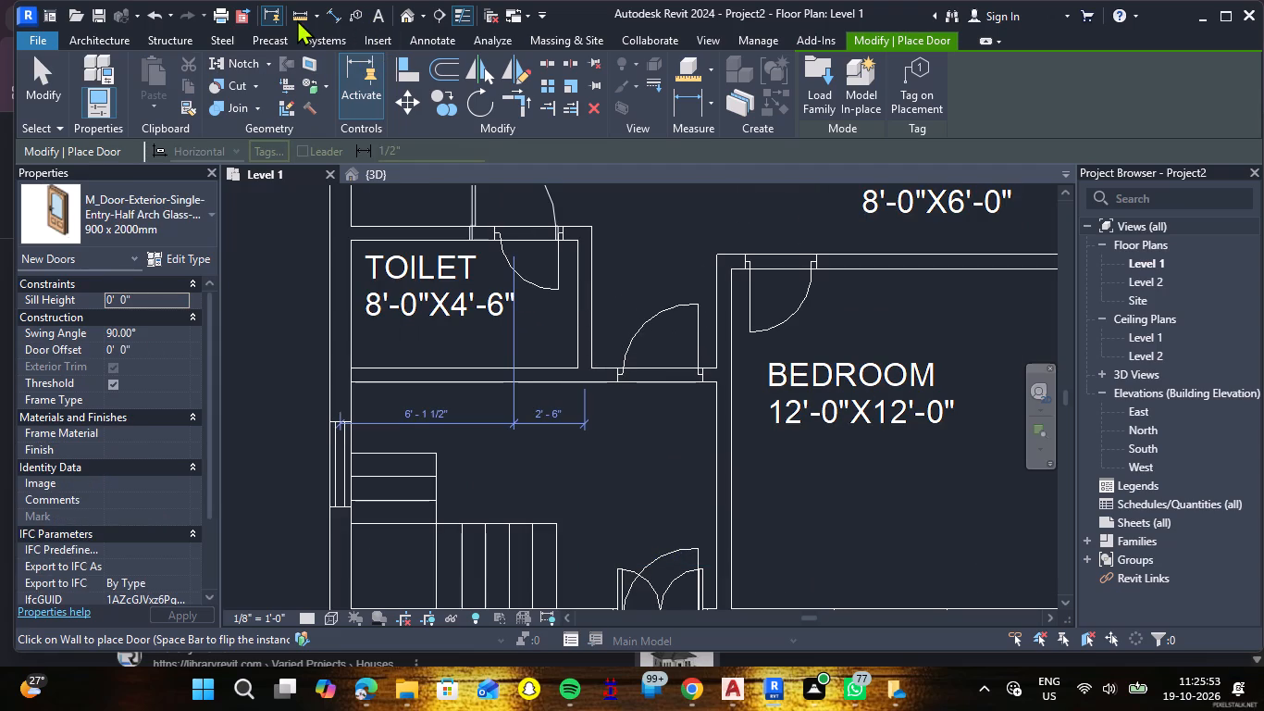
pyautogui.click(297, 19)
pyautogui.scroll(5, 695, 390)
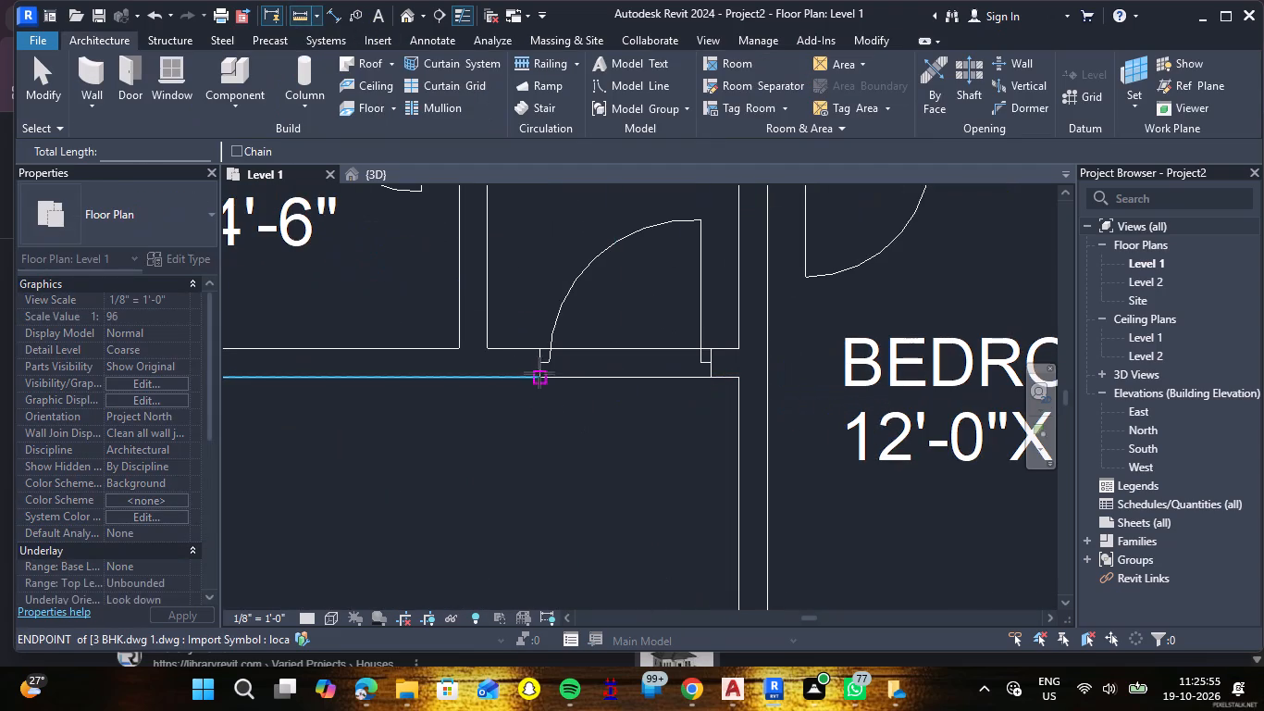
pyautogui.scroll(5, 533, 343)
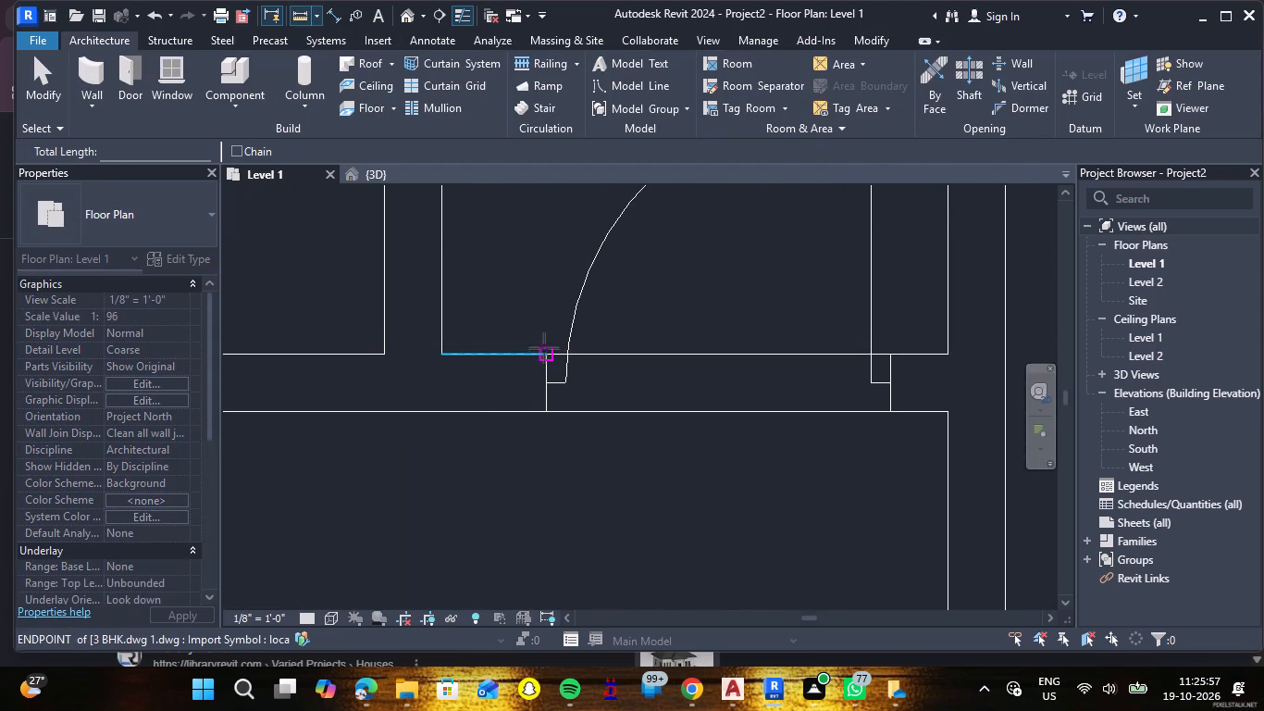
pyautogui.click(550, 355)
pyautogui.scroll(1, 944, 350)
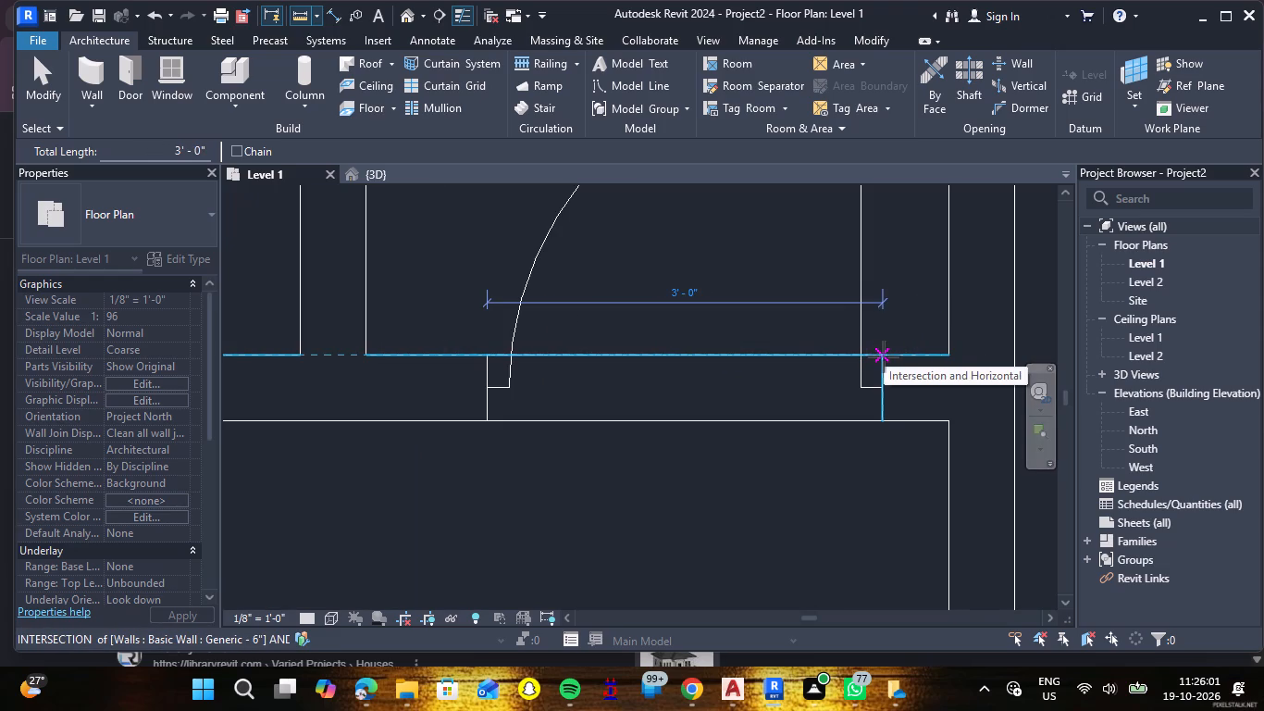
pyautogui.press('Escape')
# Restart the Door command and set the type width of the 900 x 2000mm Half Arch Glass door to 3'.
pyautogui.click(132, 76)
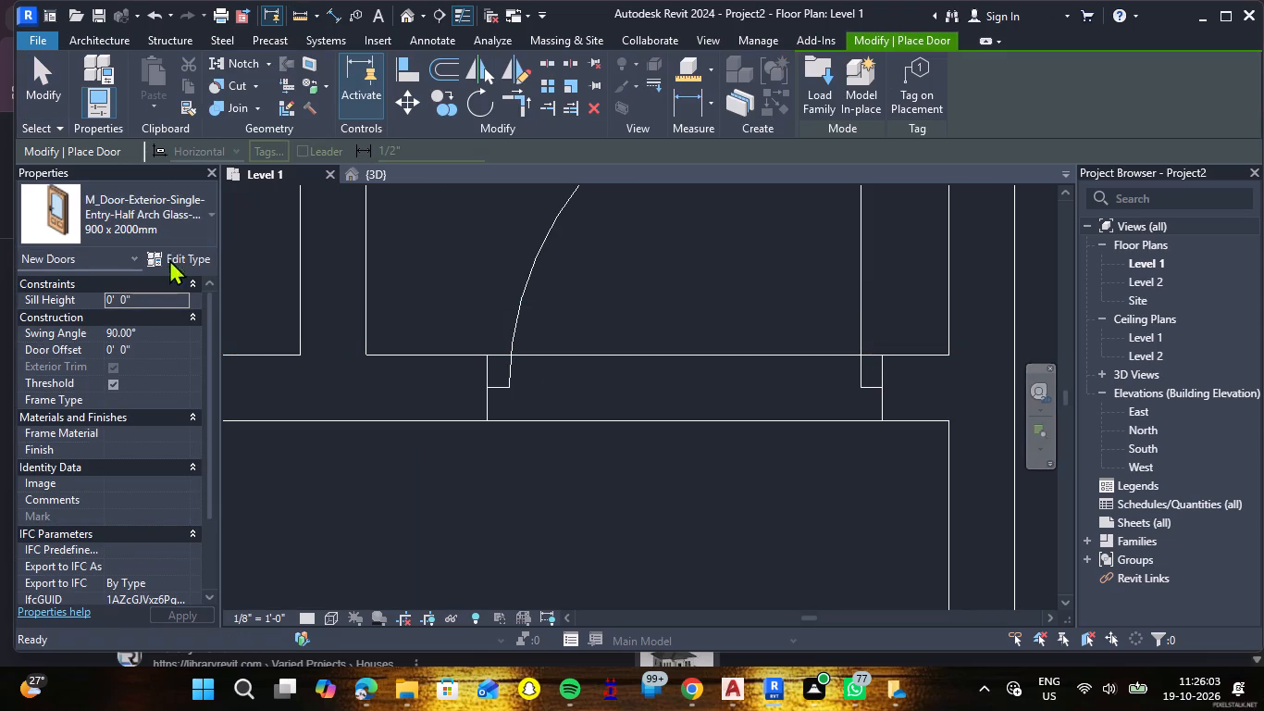
pyautogui.click(163, 255)
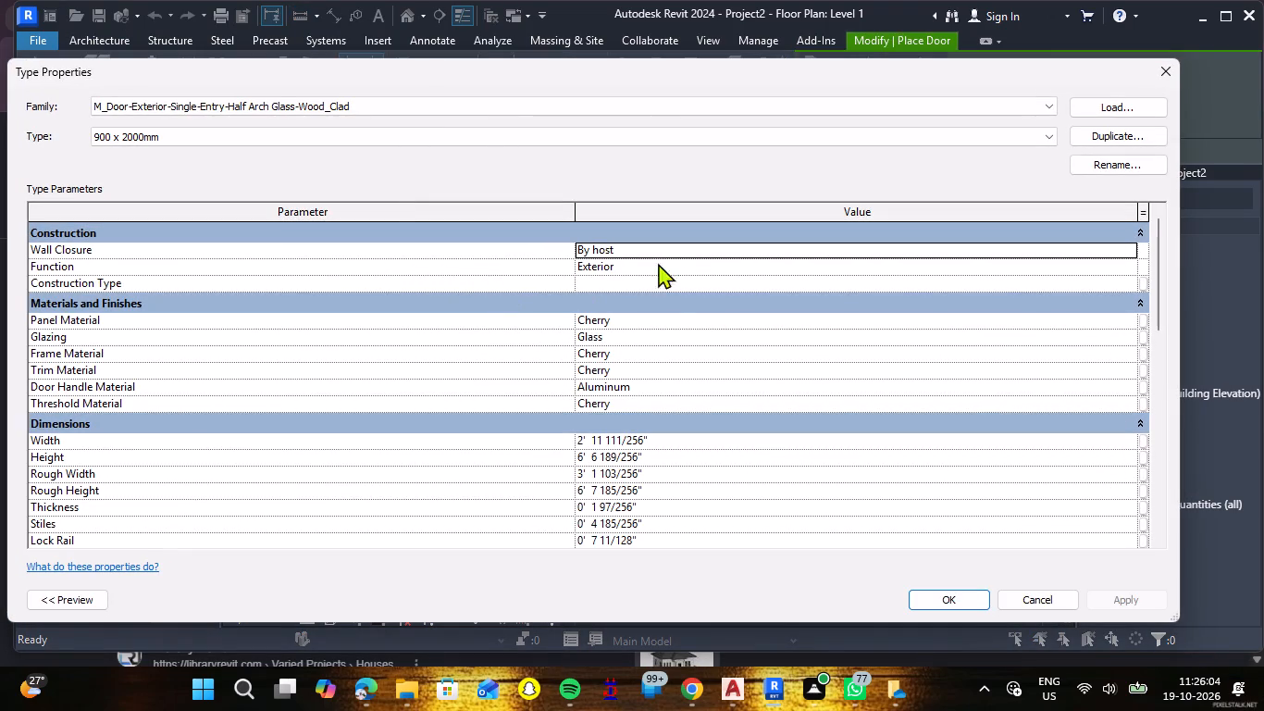
pyautogui.click(663, 439)
pyautogui.write("3'")
pyautogui.press('Return')
pyautogui.click(959, 591)
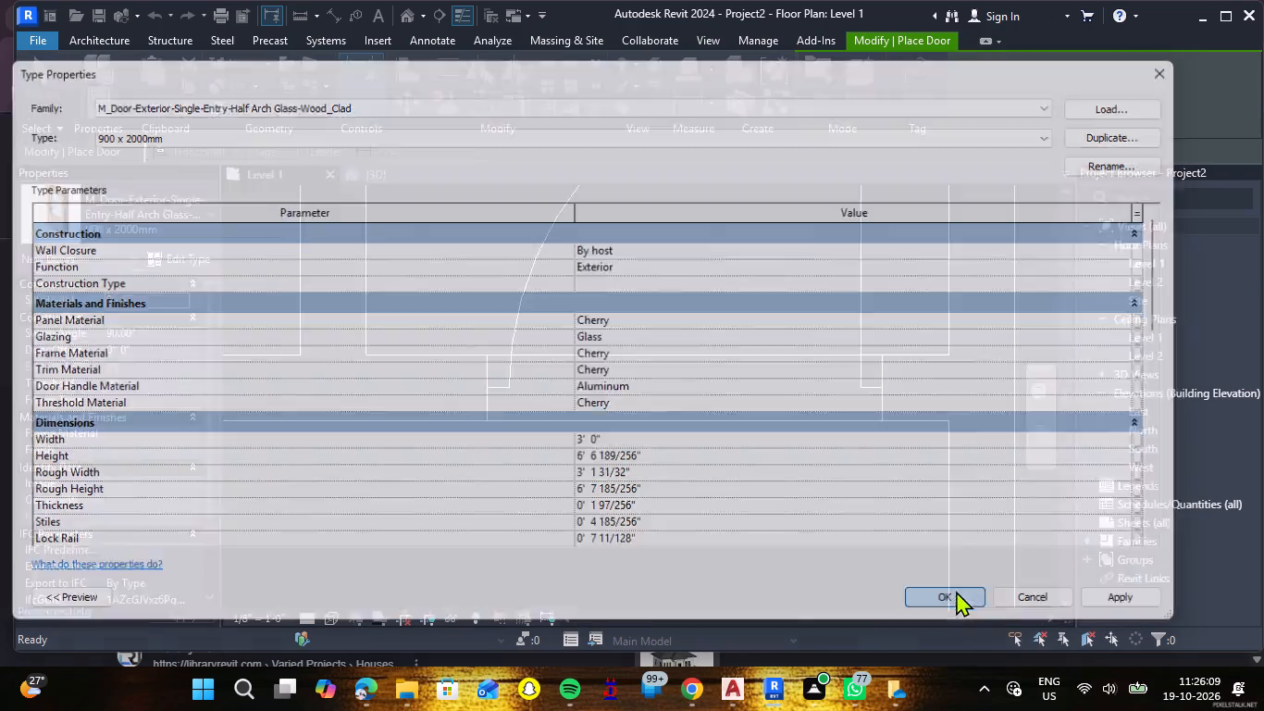
# Place the 3' wide Half Arch Glass door in the opening between the stair area and the passage, matching the drawn swing.
pyautogui.scroll(-7, 642, 324)
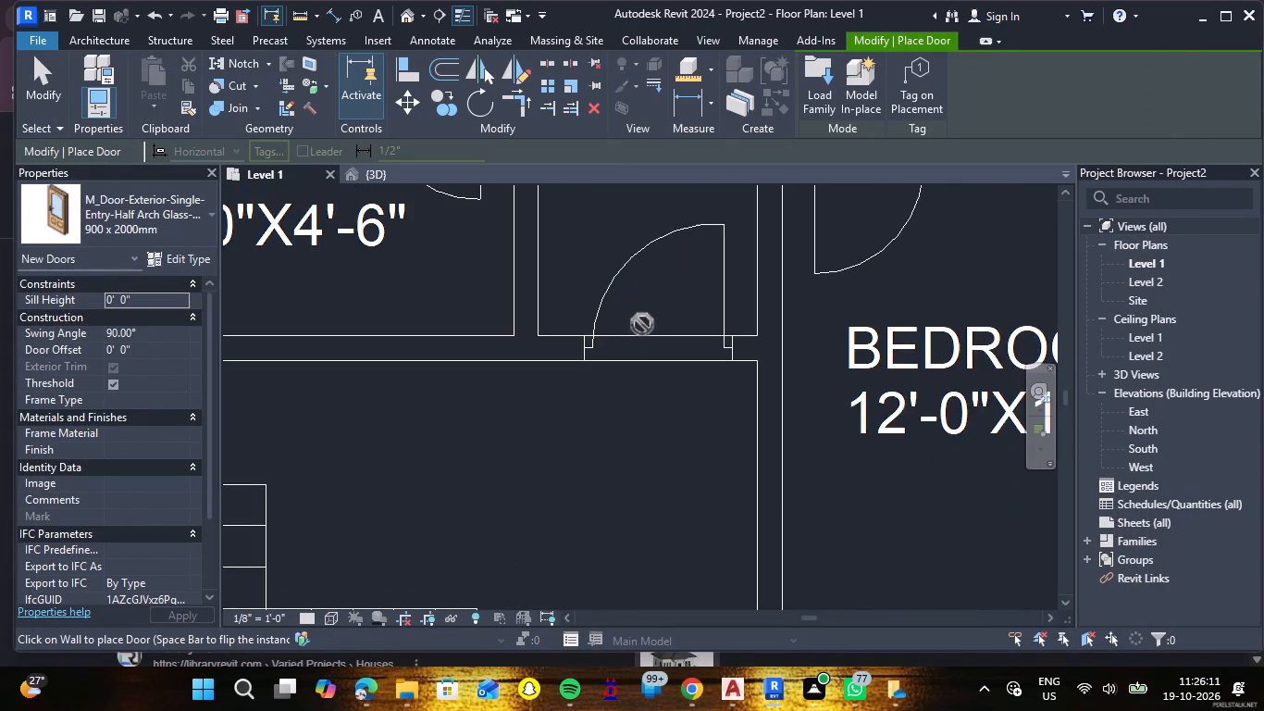
pyautogui.scroll(-1, 642, 324)
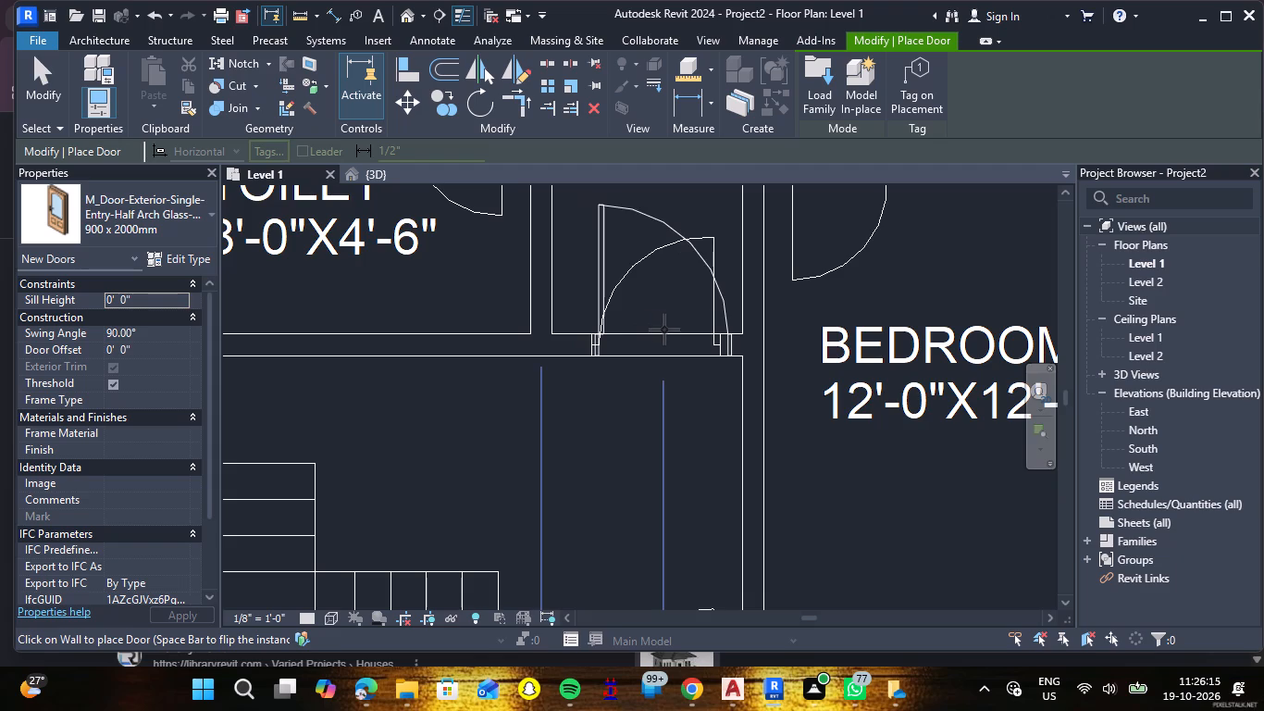
pyautogui.press('space')
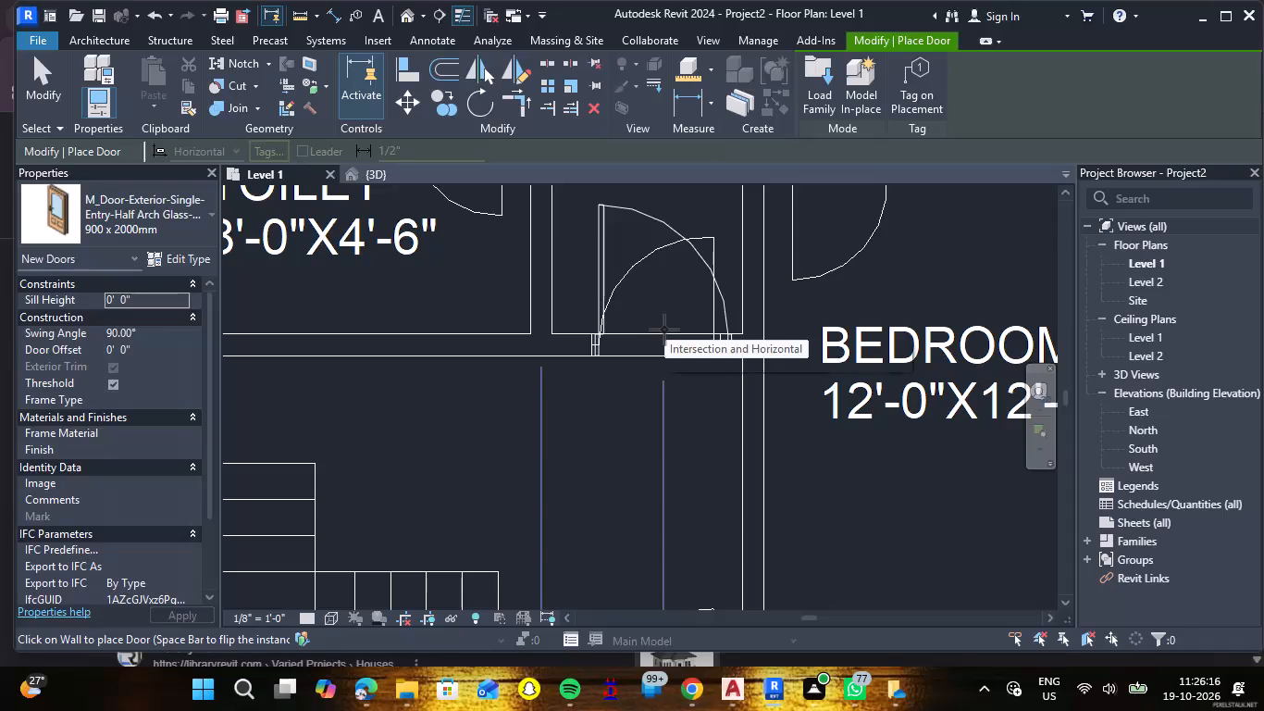
pyautogui.click(664, 330)
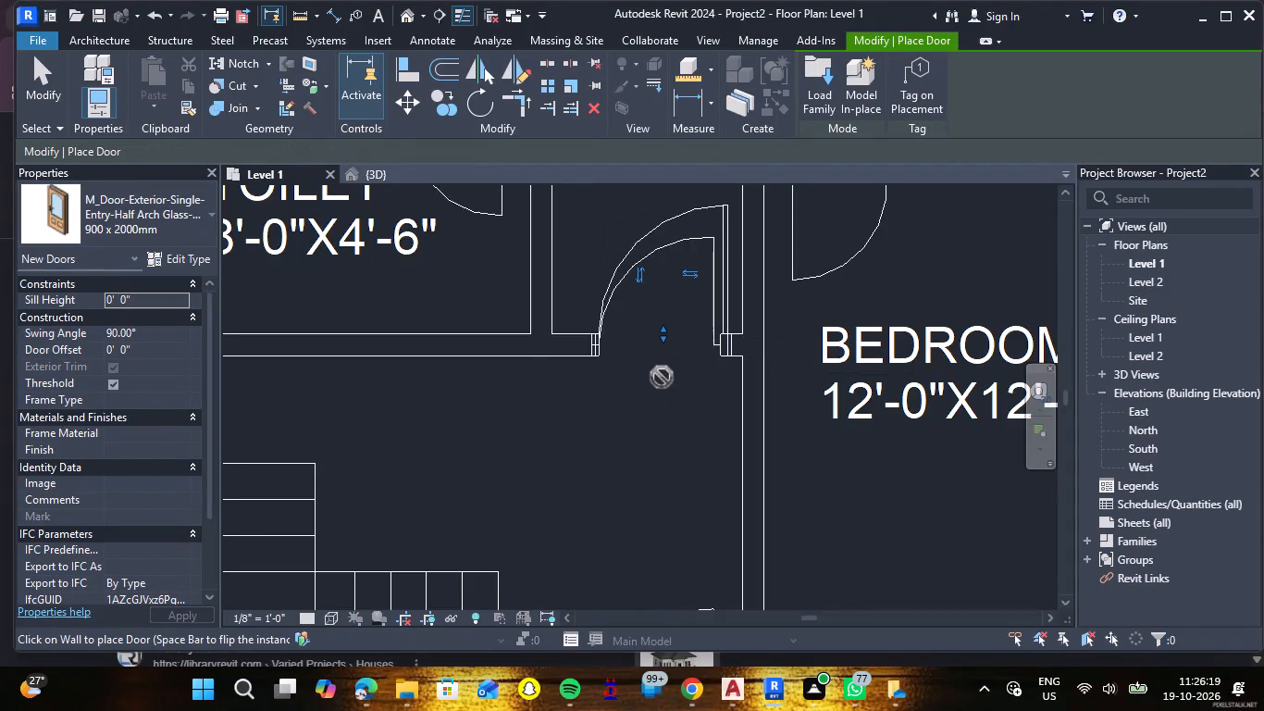
pyautogui.scroll(-8, 662, 394)
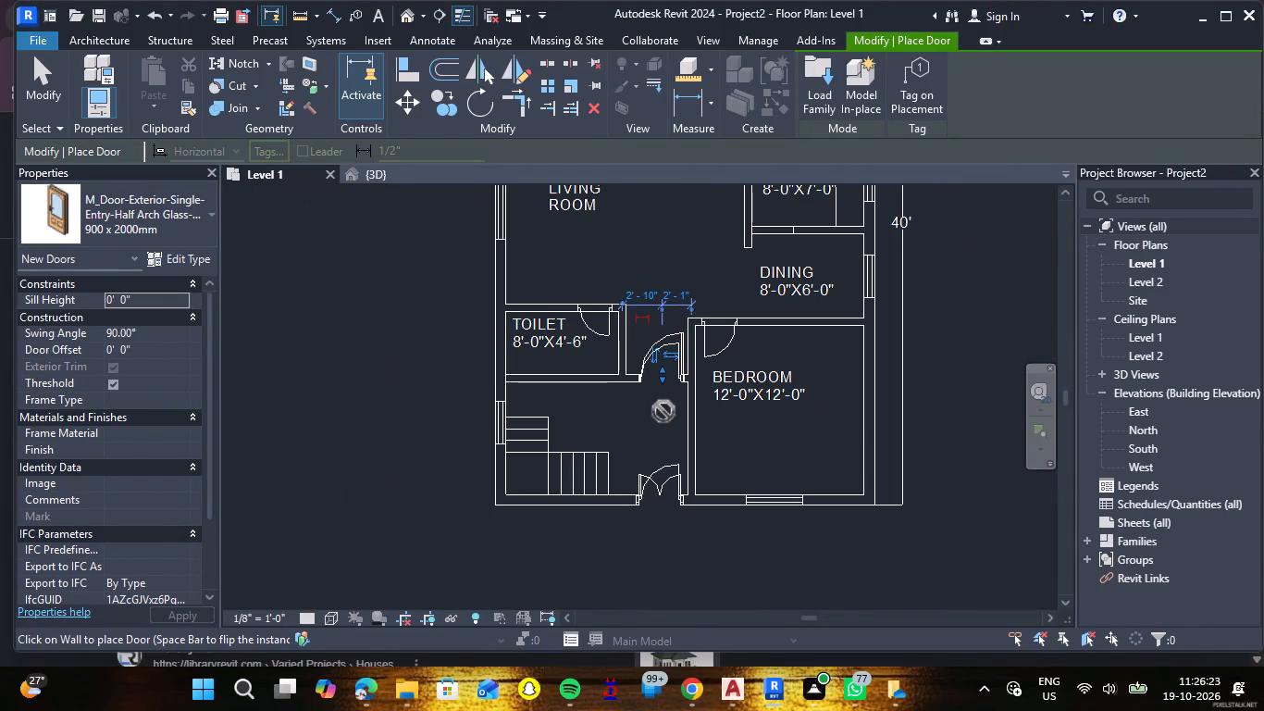
pyautogui.press('Escape')
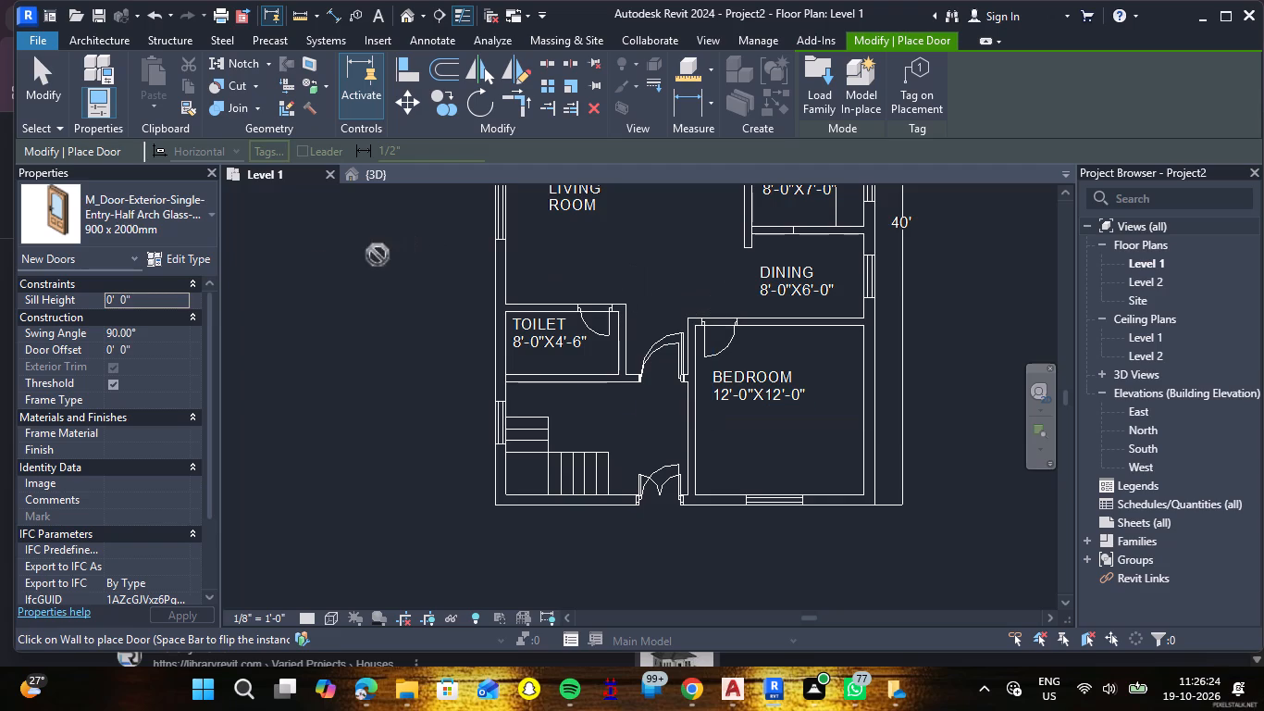
pyautogui.press('Escape')
pyautogui.click(156, 252)
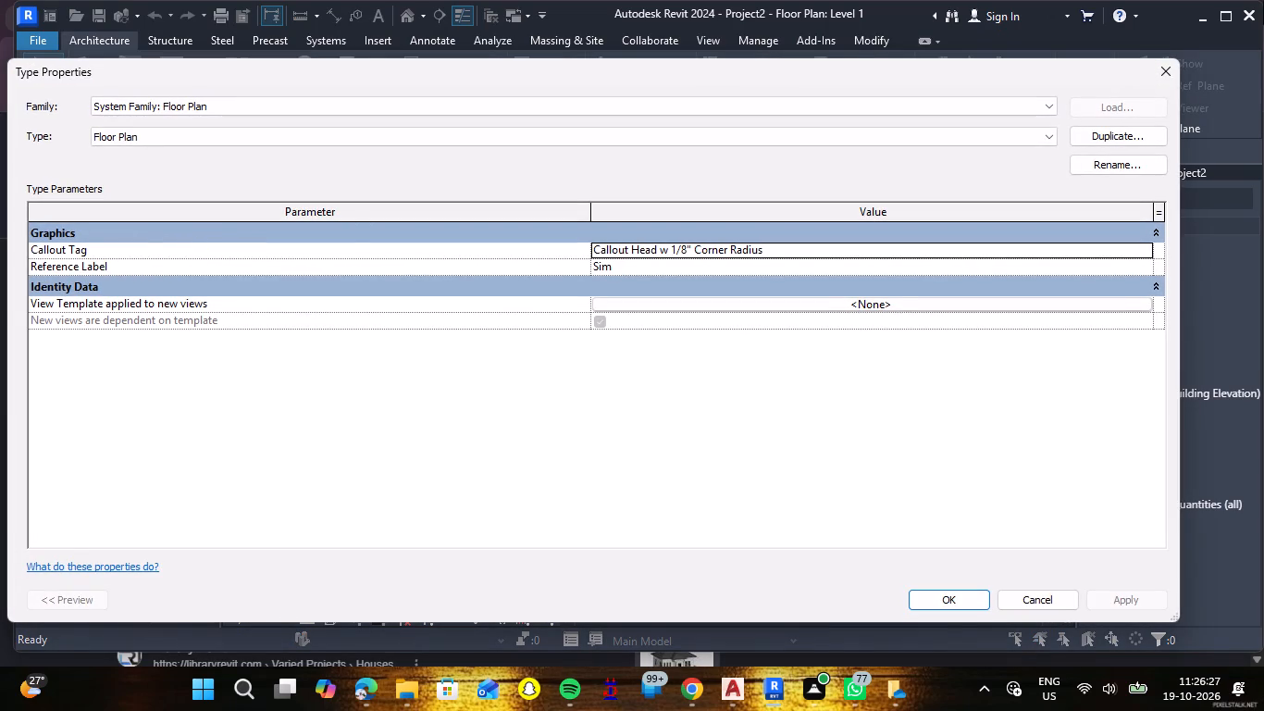
pyautogui.click(1159, 74)
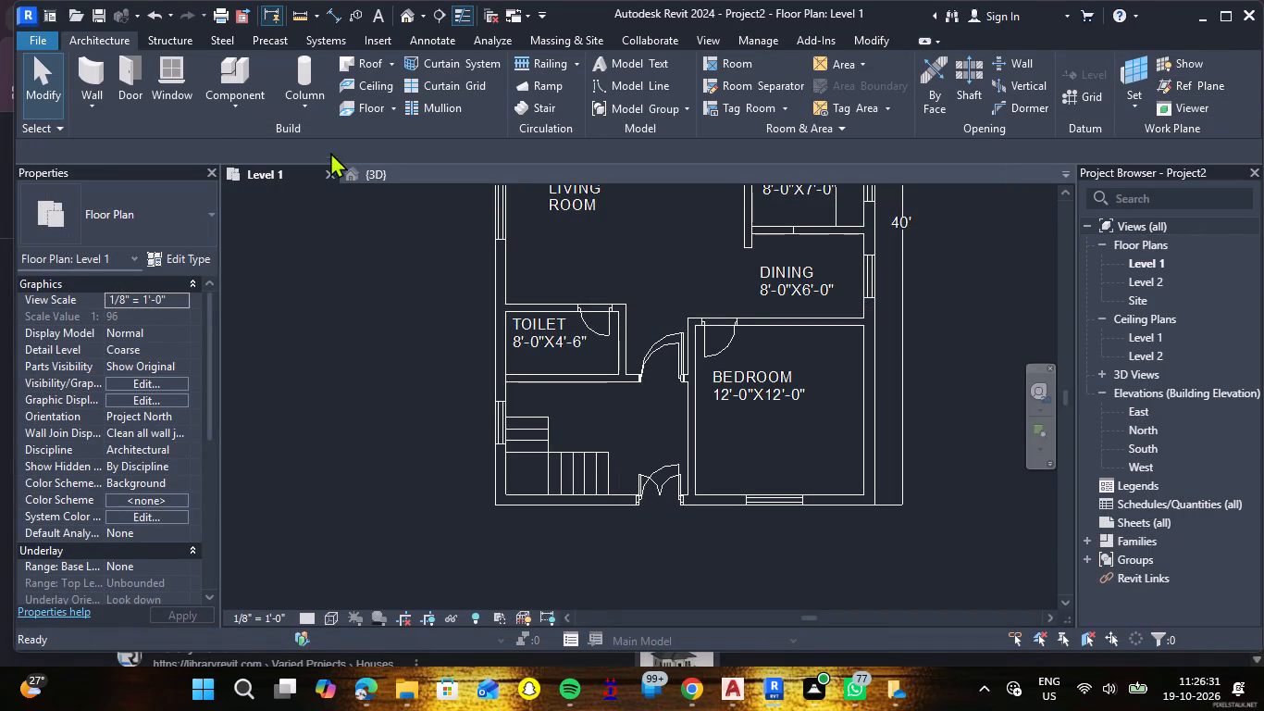
# Restart the Door command and preview the door families in the Residential folder to find an interior door for the toilet.
pyautogui.click(120, 82)
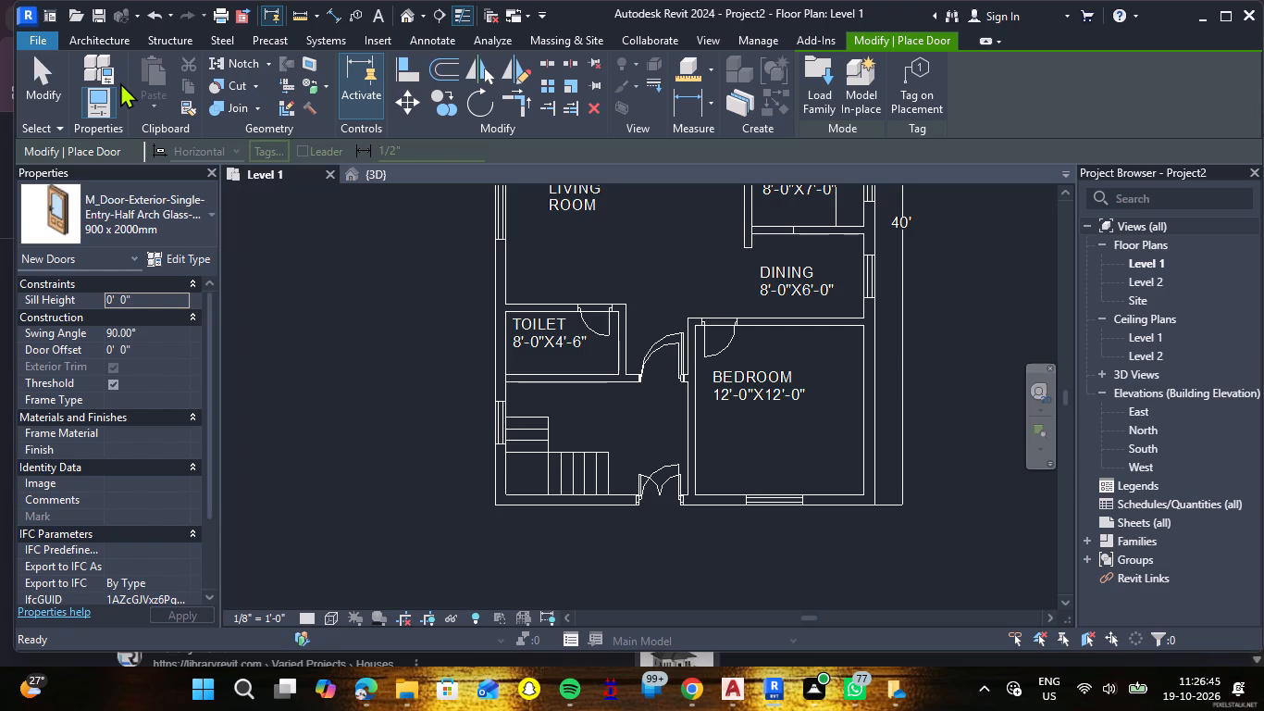
pyautogui.click(824, 89)
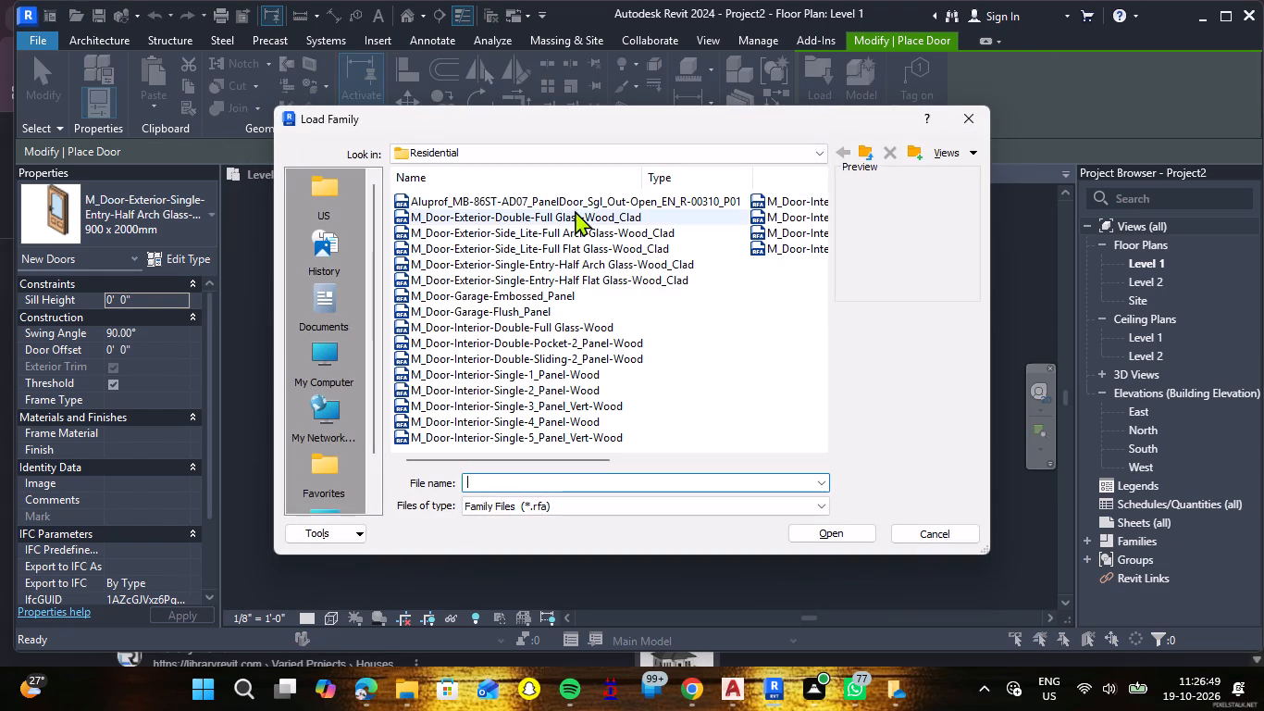
pyautogui.click(581, 202)
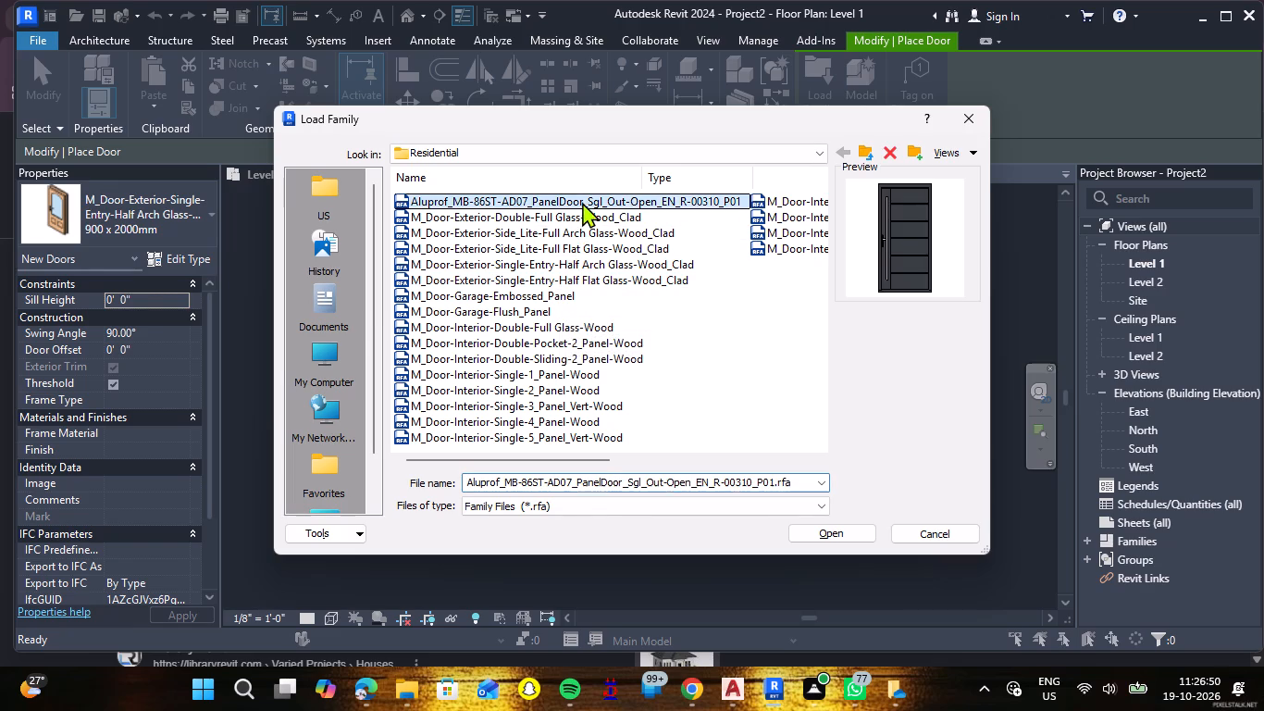
pyautogui.press('Down')
pyautogui.press('Down')
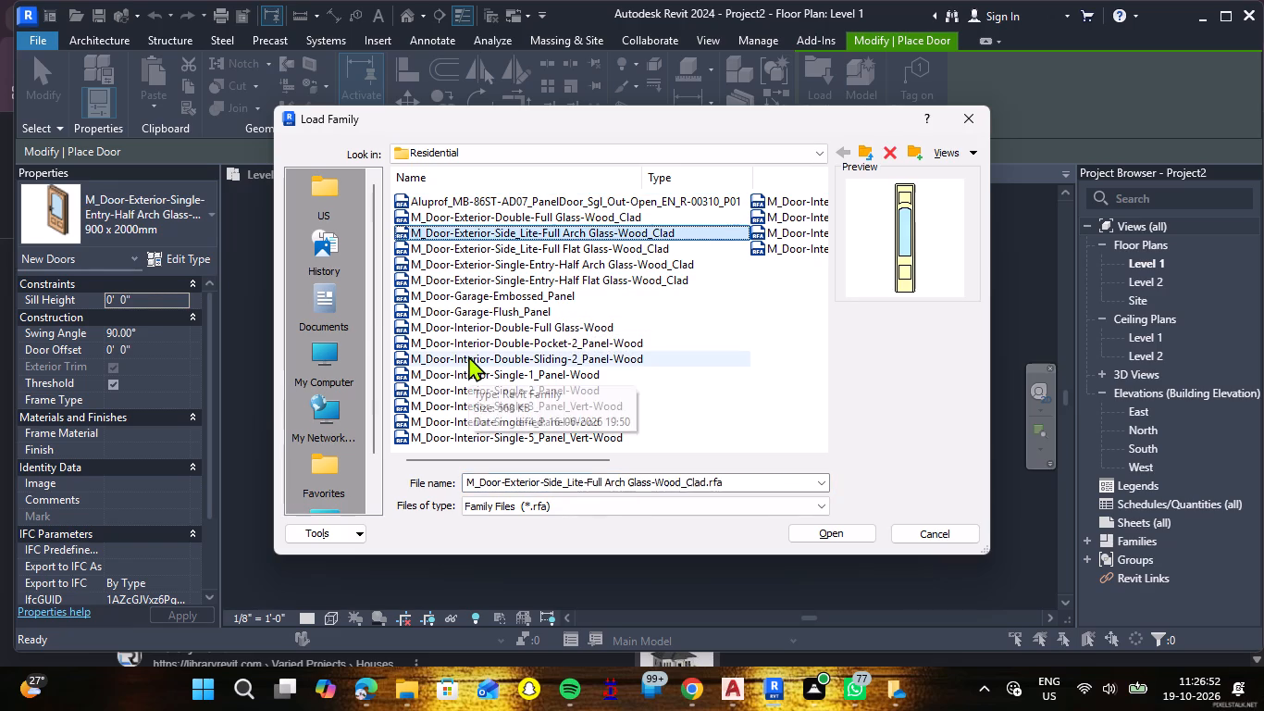
pyautogui.press('Down')
pyautogui.press('Down')
pyautogui.press('Down')
pyautogui.press('Down')
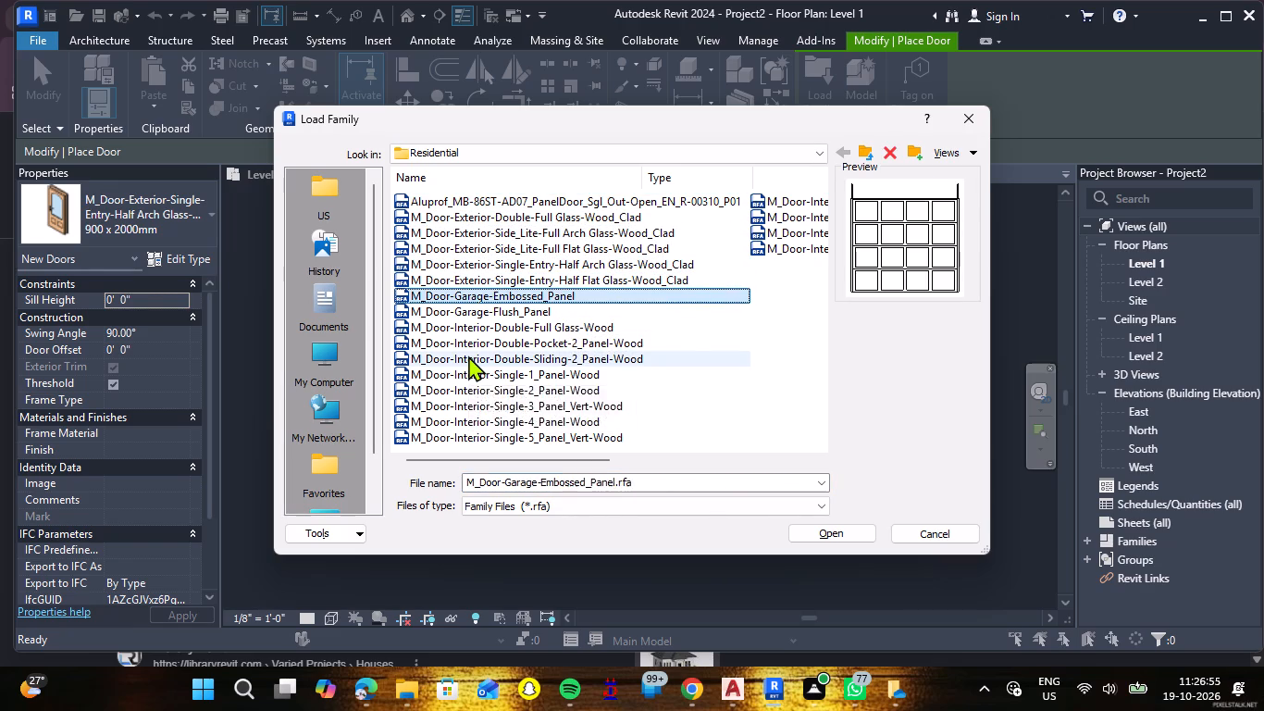
pyautogui.press('Down')
pyautogui.press('Down')
pyautogui.press('Down')
pyautogui.press('Down')
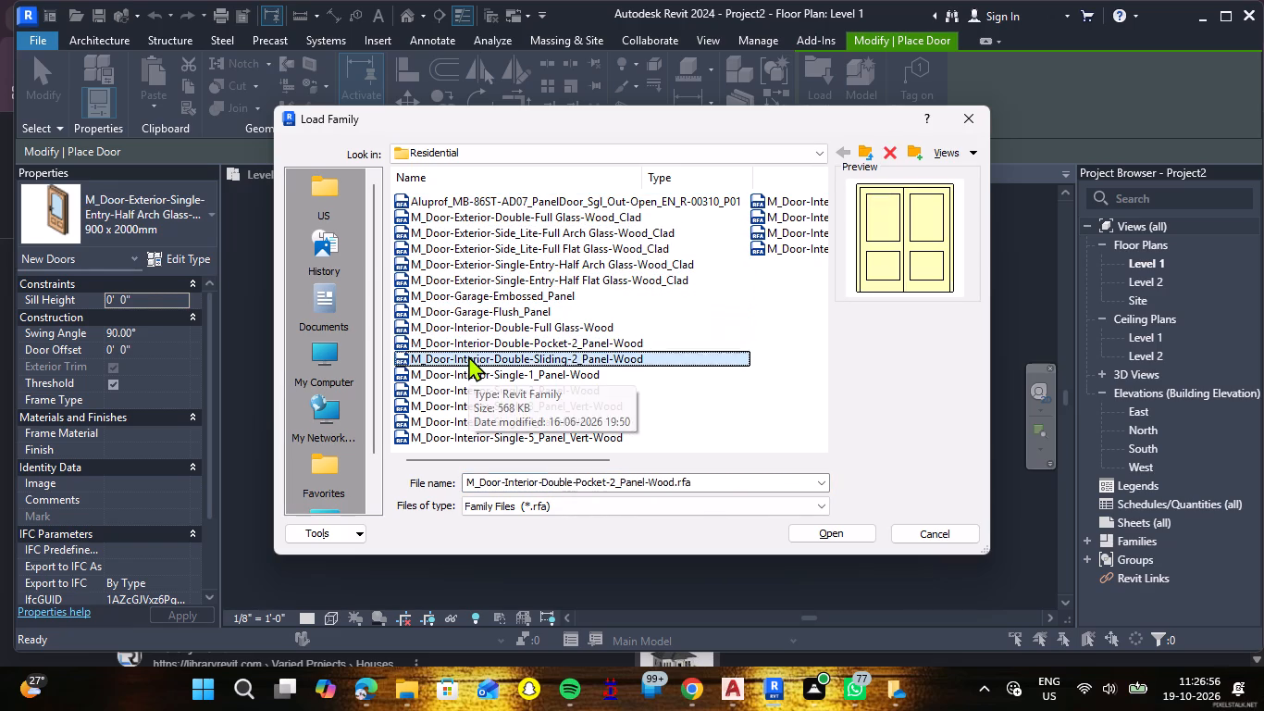
pyautogui.press('Down')
pyautogui.press('Down')
pyautogui.press('Down')
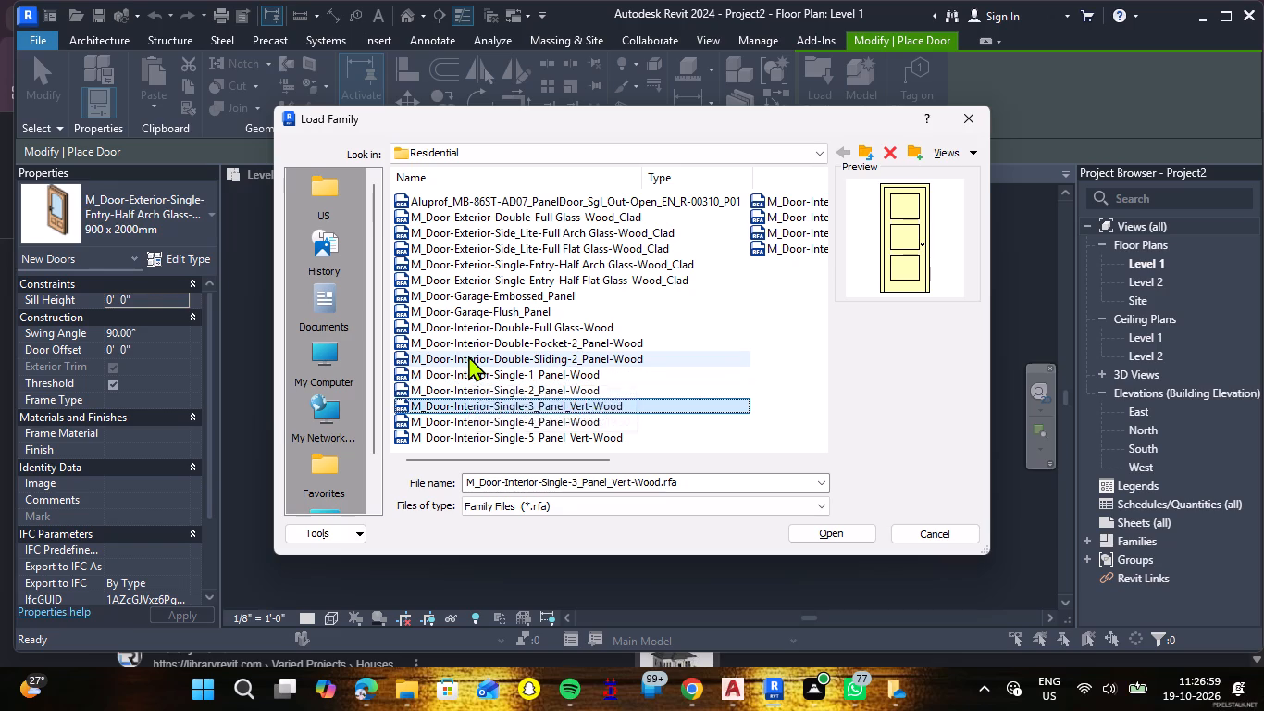
pyautogui.press('Down')
pyautogui.press('Down')
pyautogui.press('Down')
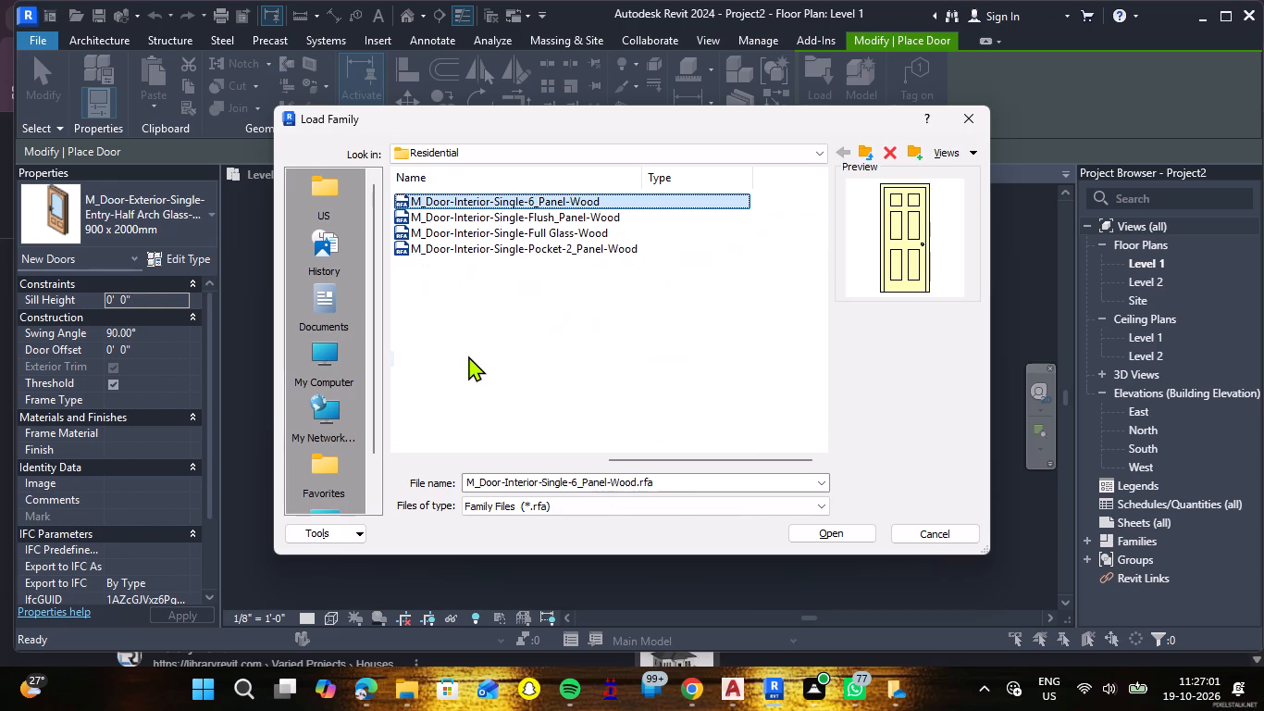
pyautogui.press('Down')
pyautogui.press('Down')
pyautogui.press('Down')
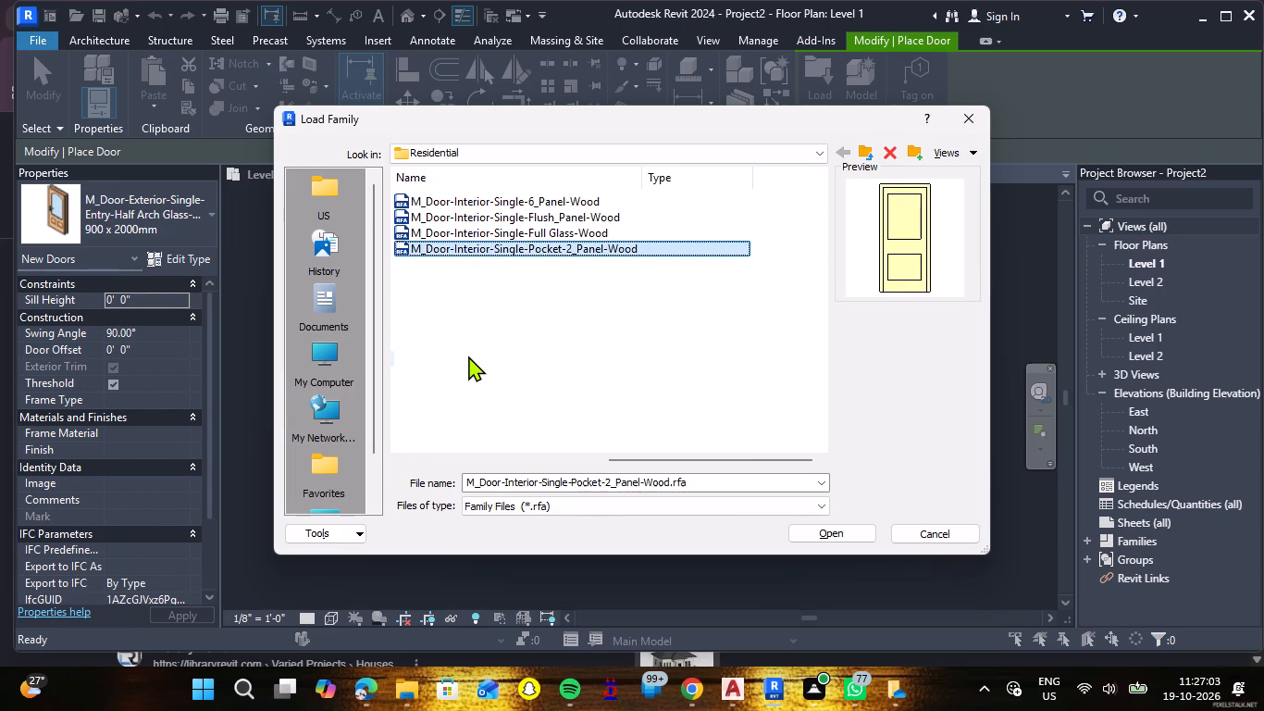
pyautogui.press('Down')
# Load the M_Door-Interior-Single-Flush_Panel-Wood family.
pyautogui.press('Up')
pyautogui.press('Up')
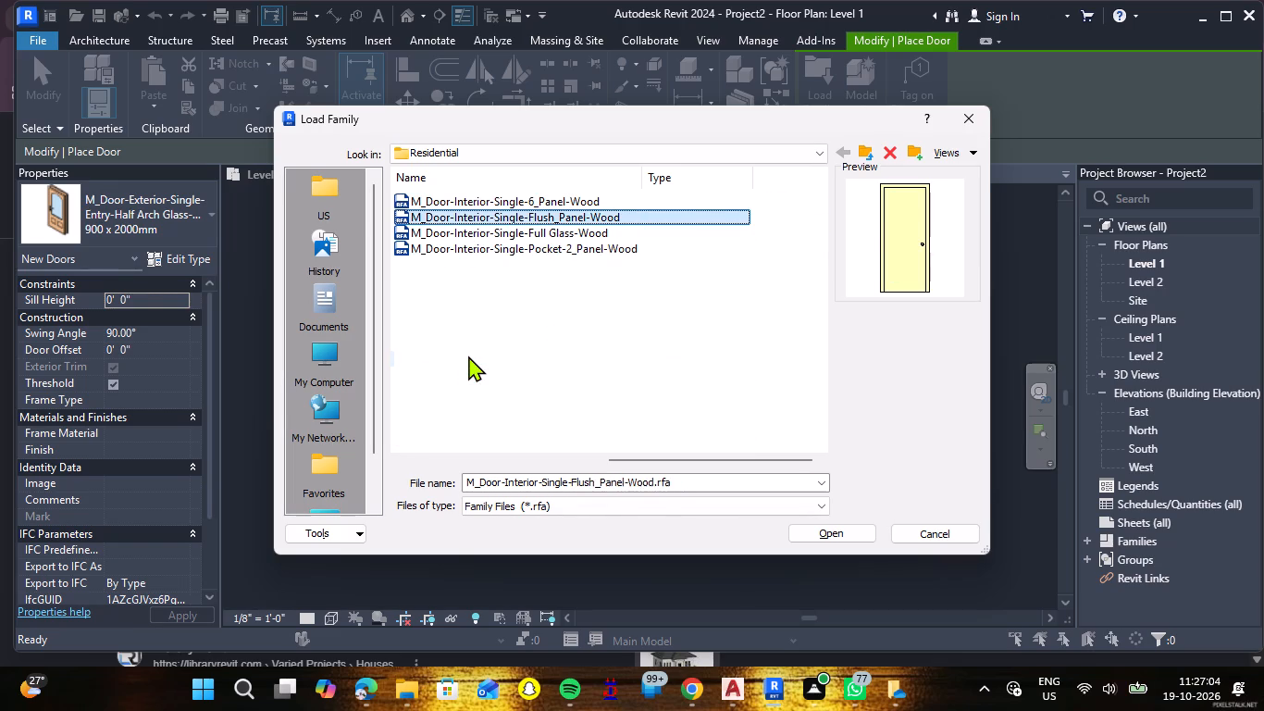
pyautogui.press('Return')
pyautogui.press('Return')
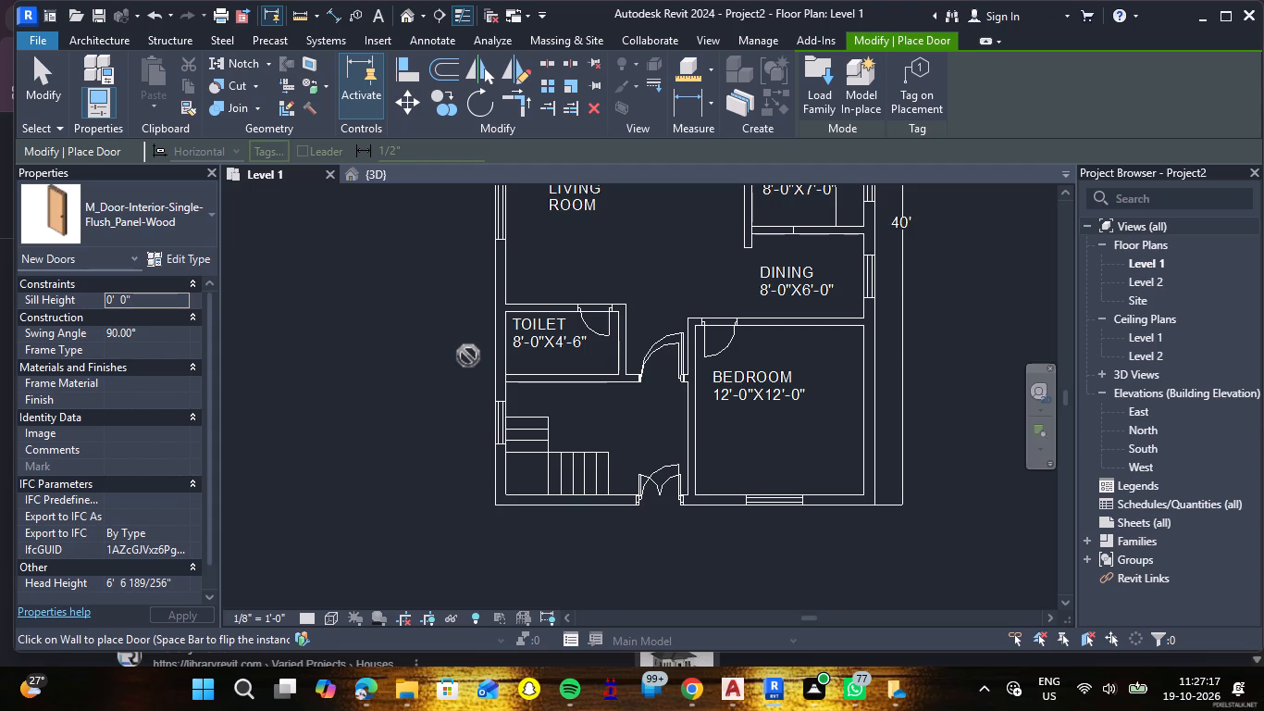
# Measure the width of the drawn door opening in the wall between the toilet and the living room.
pyautogui.scroll(2, 590, 307)
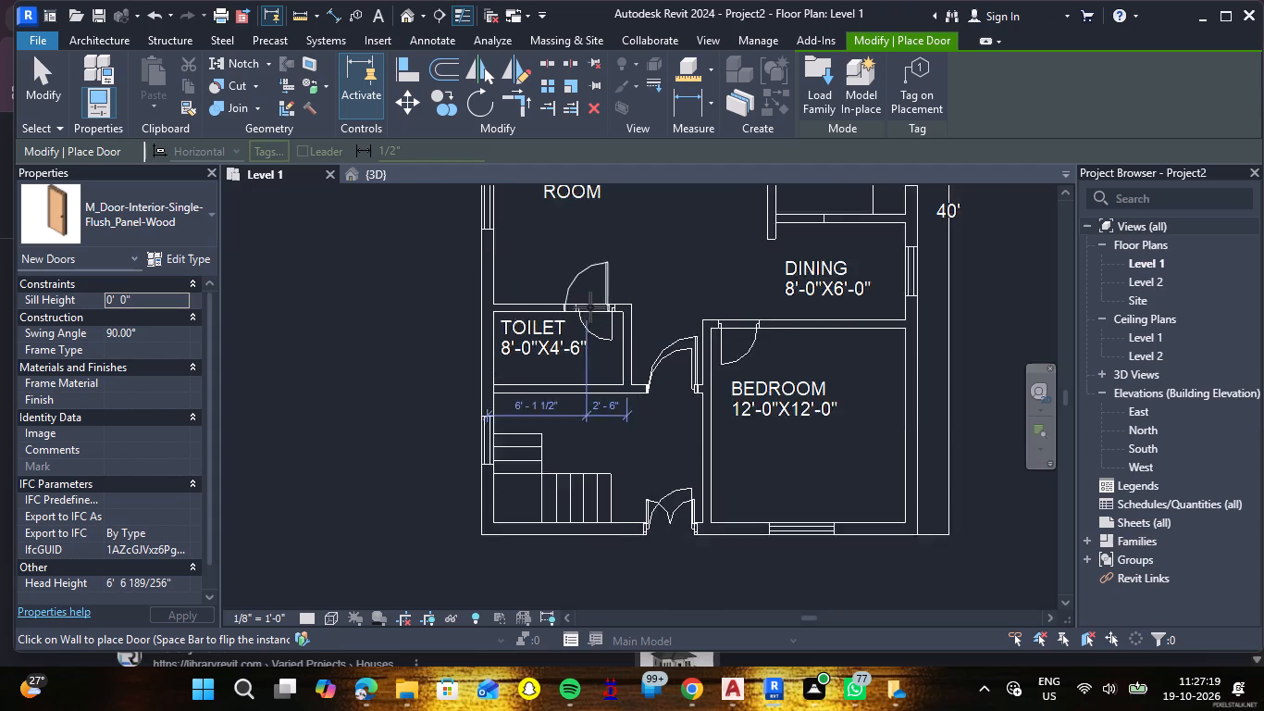
pyautogui.scroll(3, 590, 307)
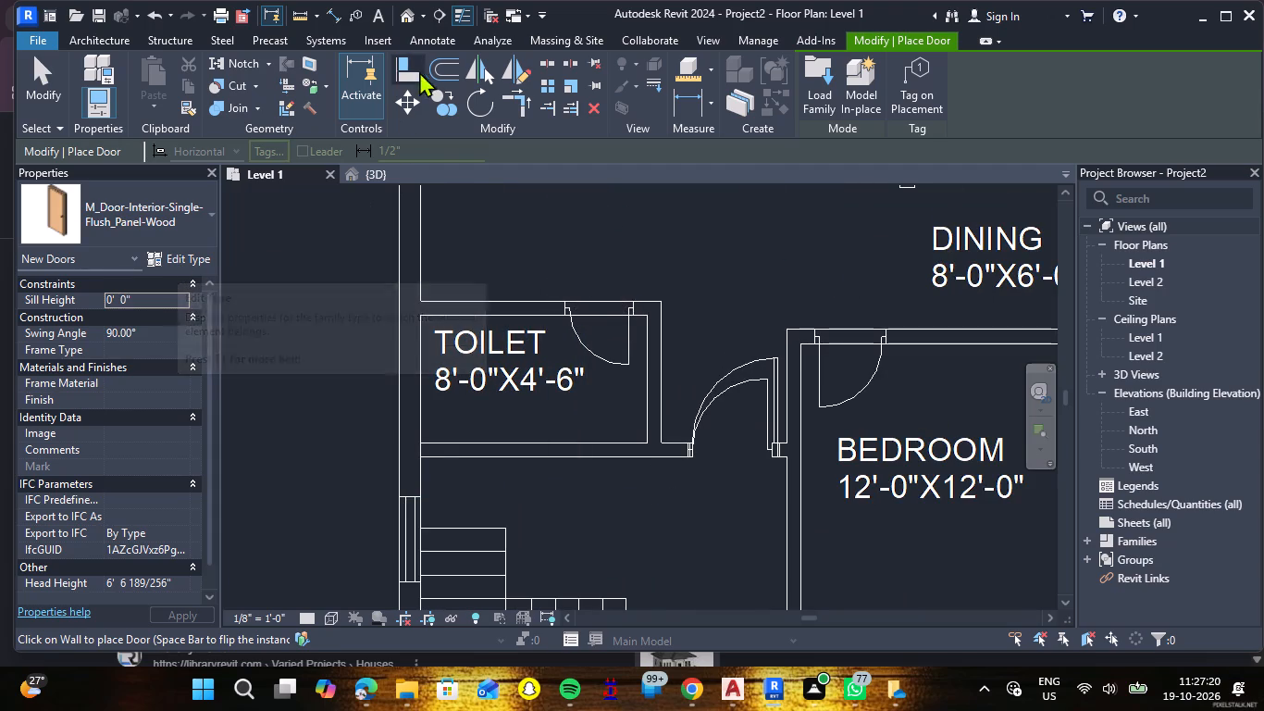
pyautogui.click(303, 10)
pyautogui.scroll(5, 616, 303)
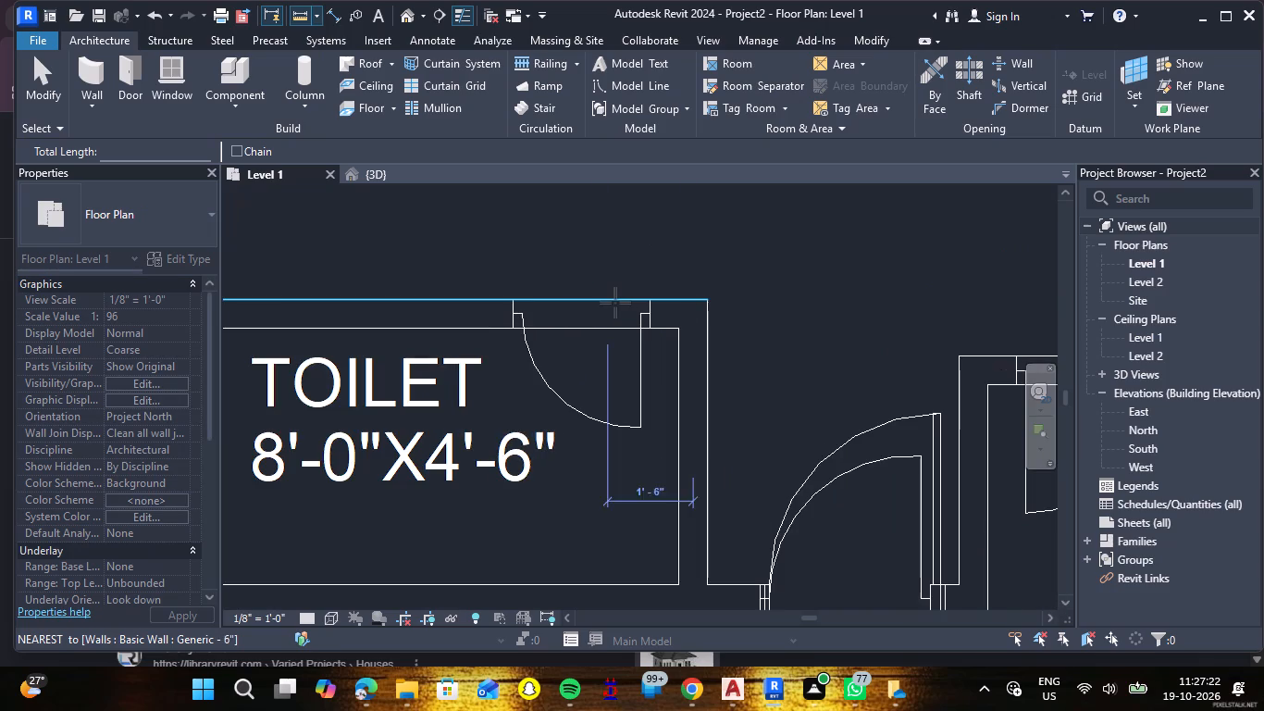
pyautogui.click(510, 302)
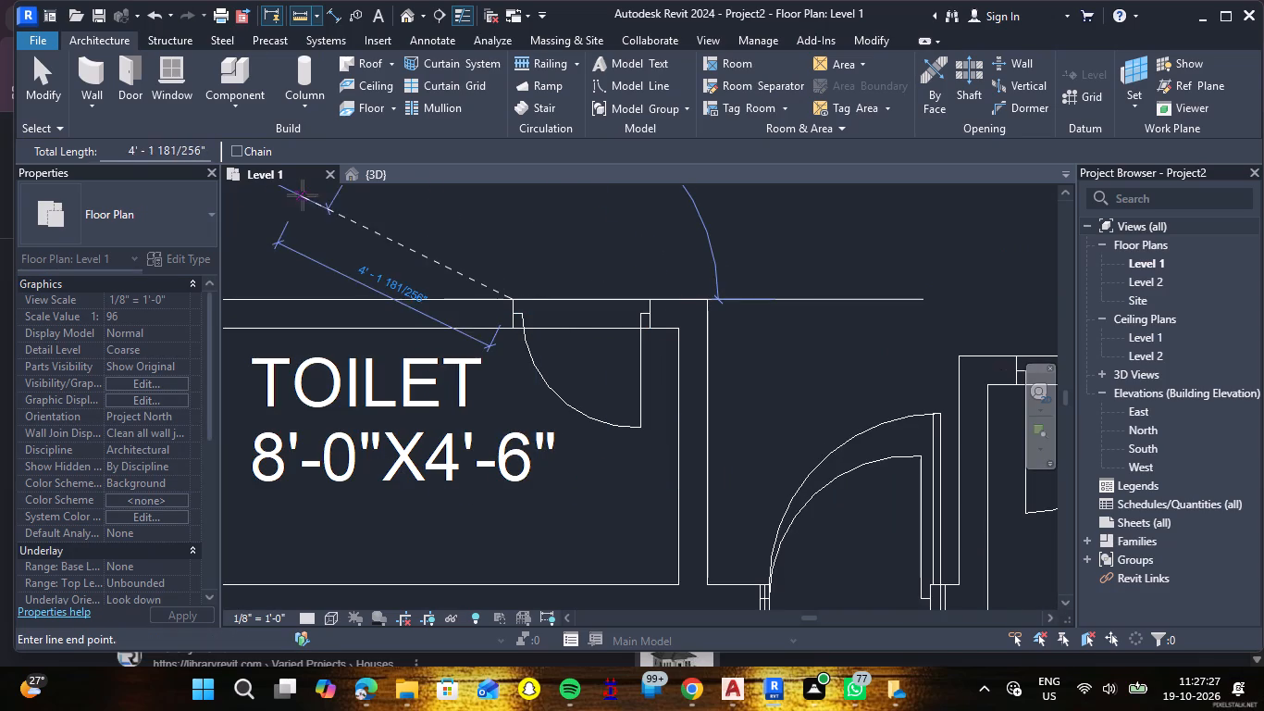
pyautogui.press('Escape')
# Restart the Door command and set the type width of the M_Door-Interior-Single-Flush_Panel-Wood door to 2' 5".
pyautogui.click(129, 81)
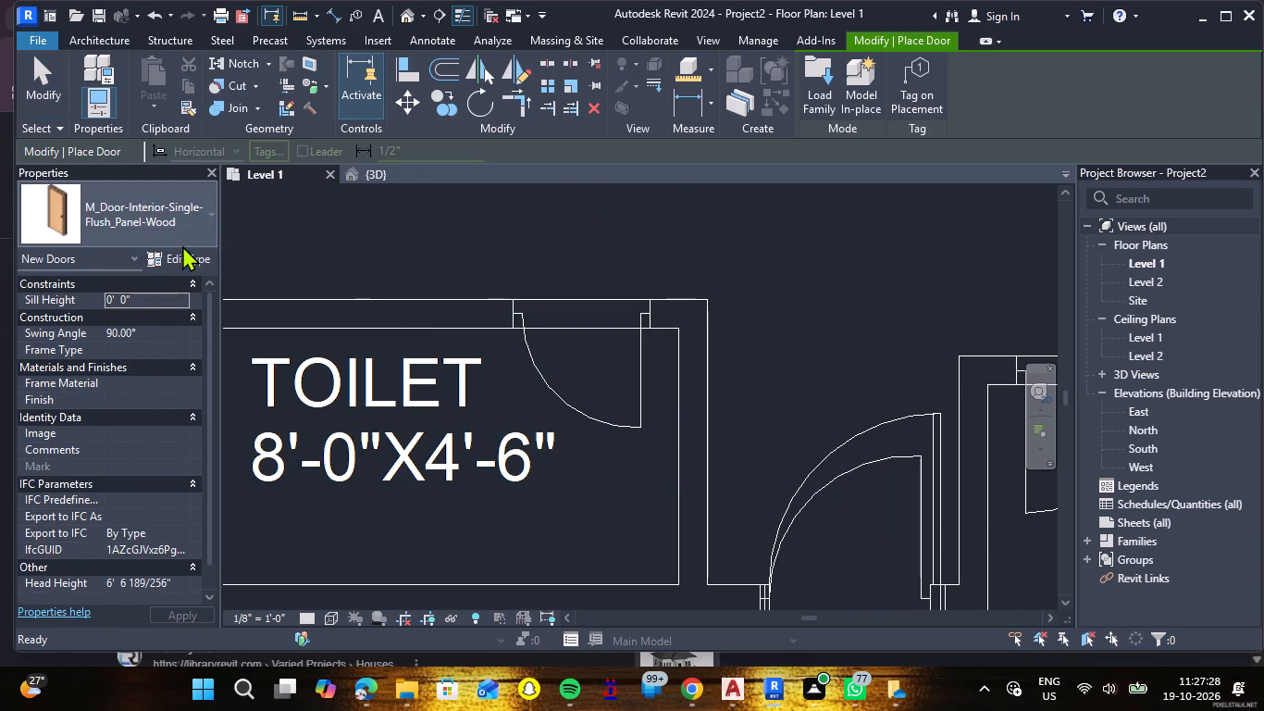
pyautogui.click(180, 267)
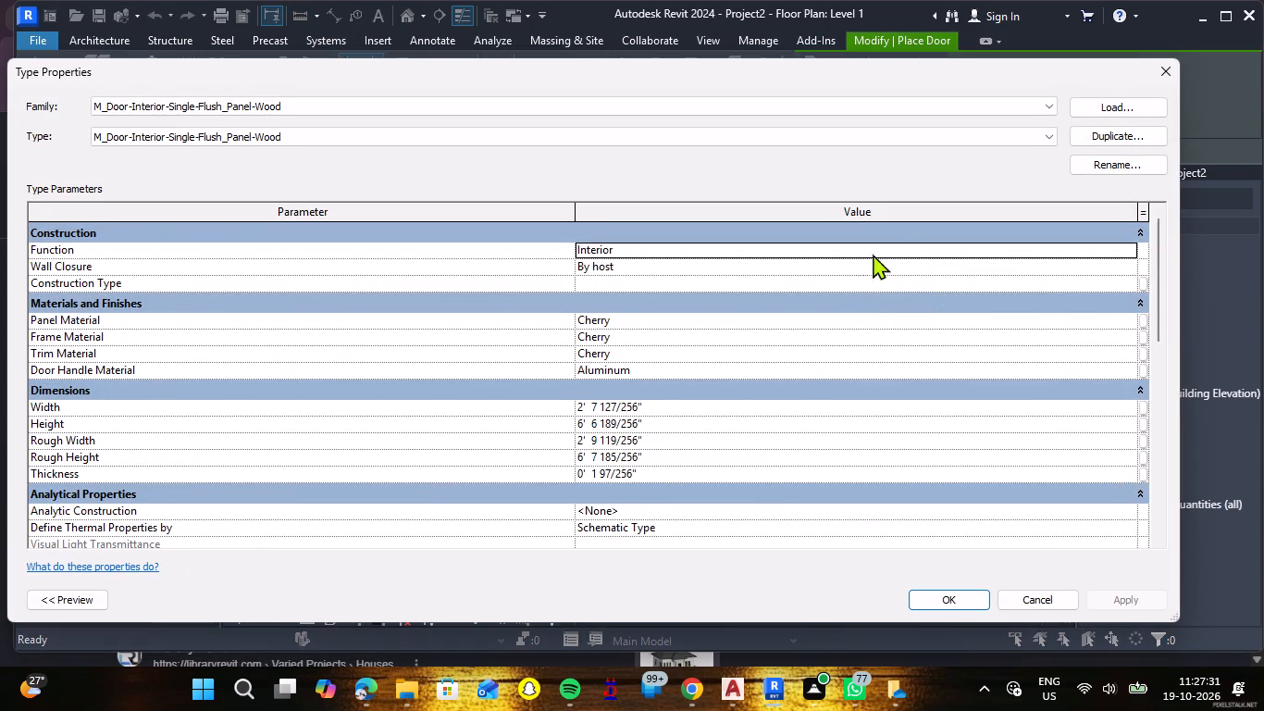
pyautogui.click(674, 407)
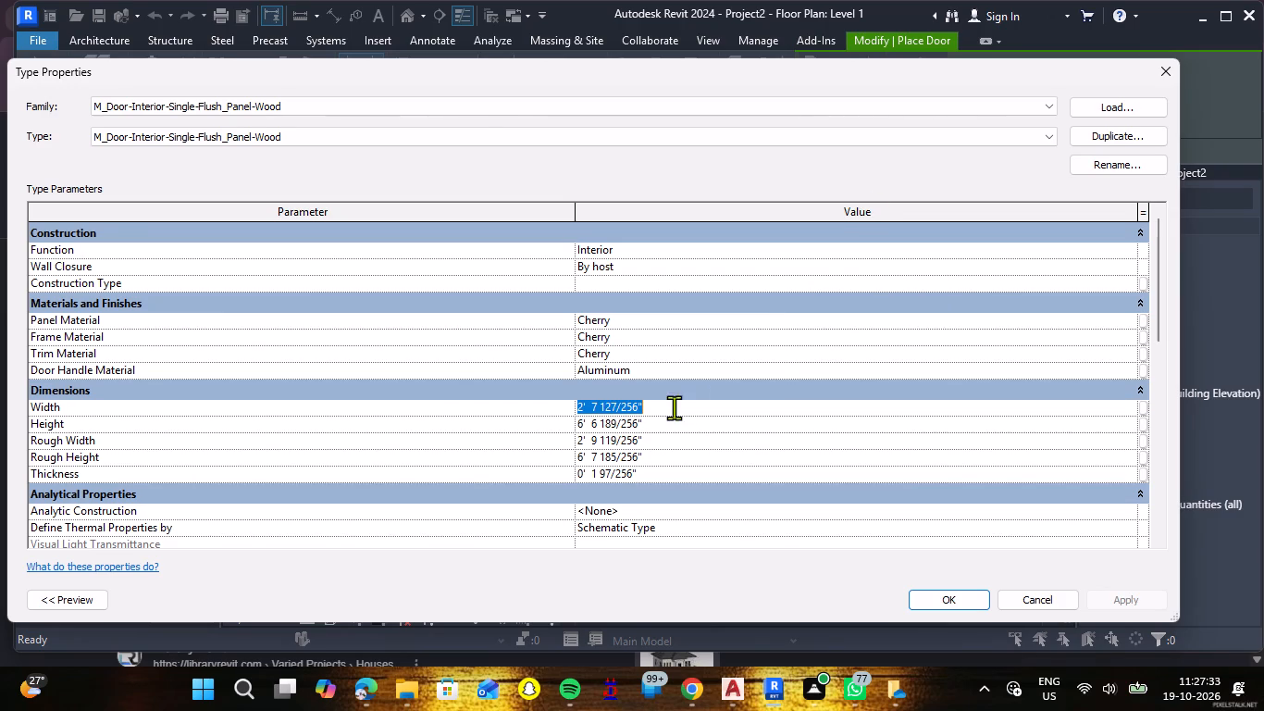
pyautogui.write("2'5'")
pyautogui.press('Return')
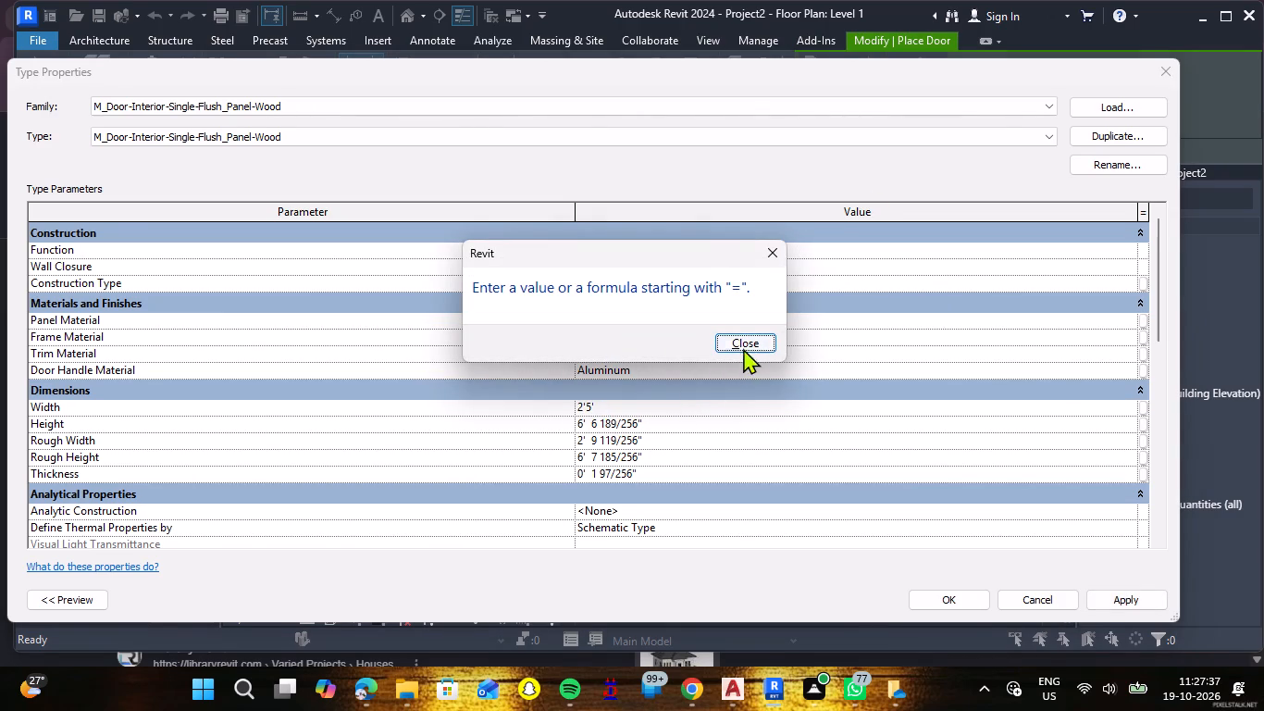
pyautogui.click(772, 250)
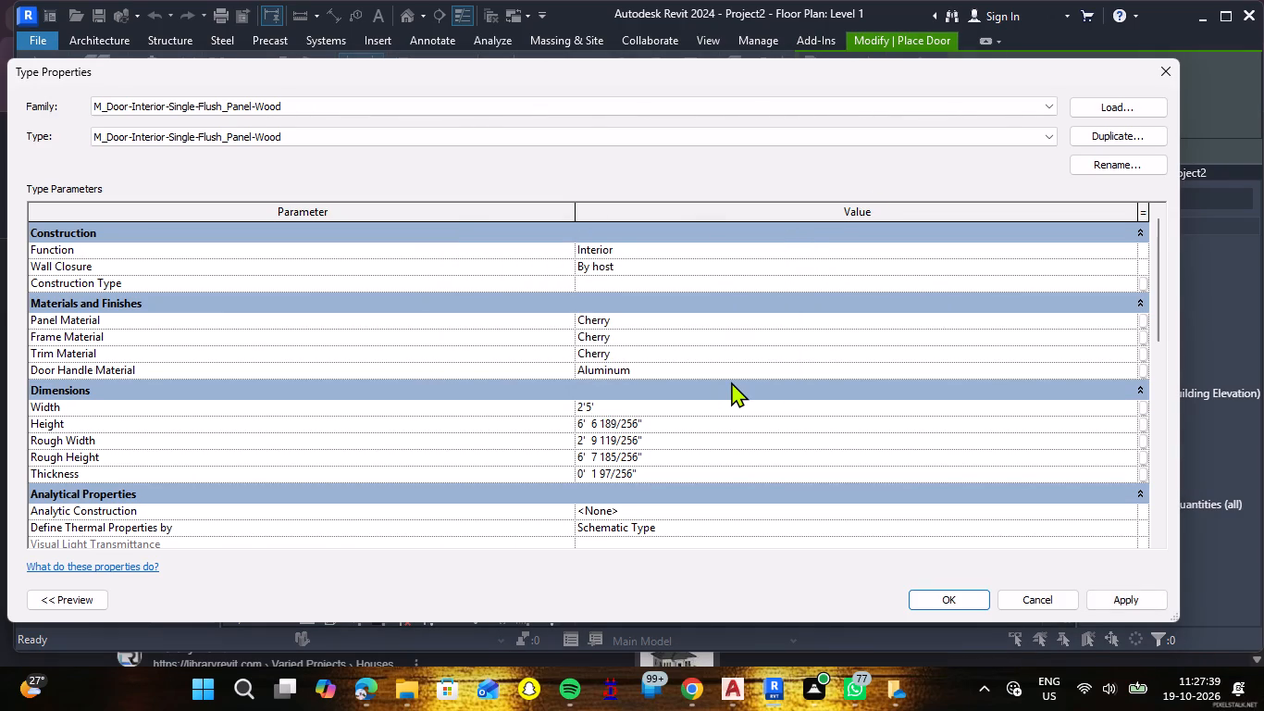
pyautogui.press('BackSpace')
pyautogui.hotkey('shift', '"')
pyautogui.press('Return')
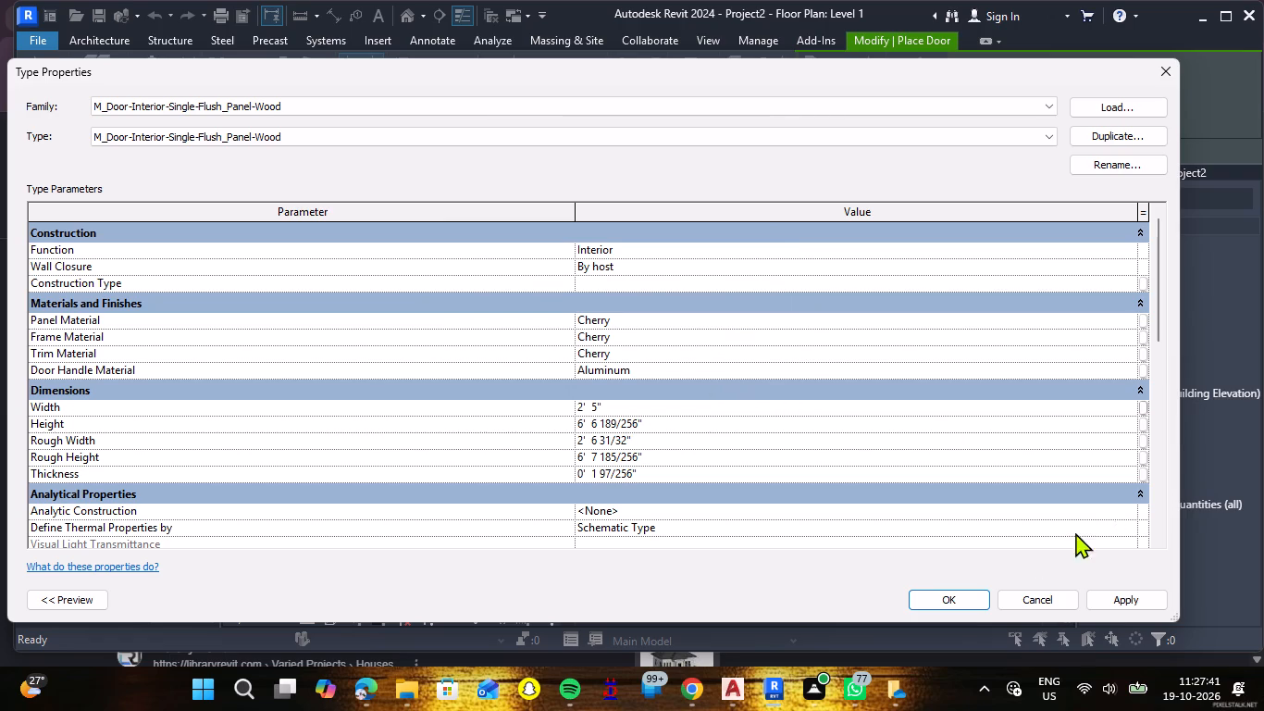
pyautogui.click(960, 606)
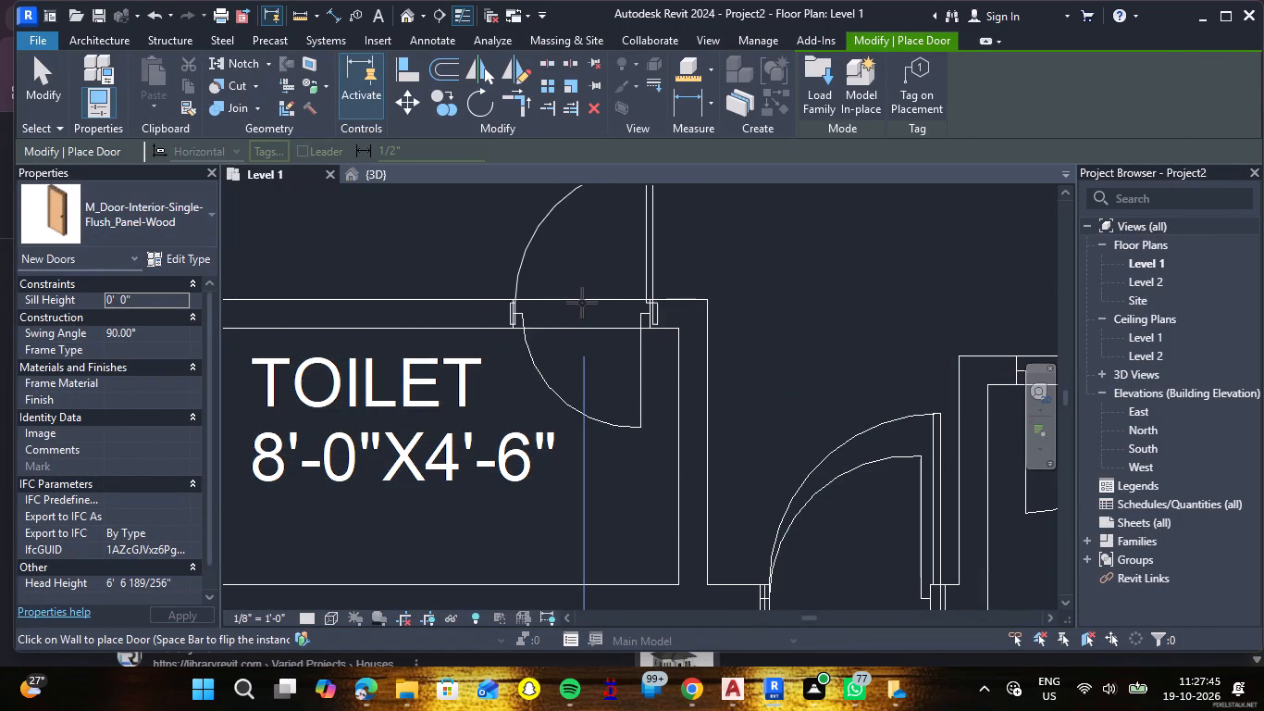
# Place the flush panel door in the toilet's drawn opening and flip it to swing into the toilet along the drawn arc.
pyautogui.click(582, 303)
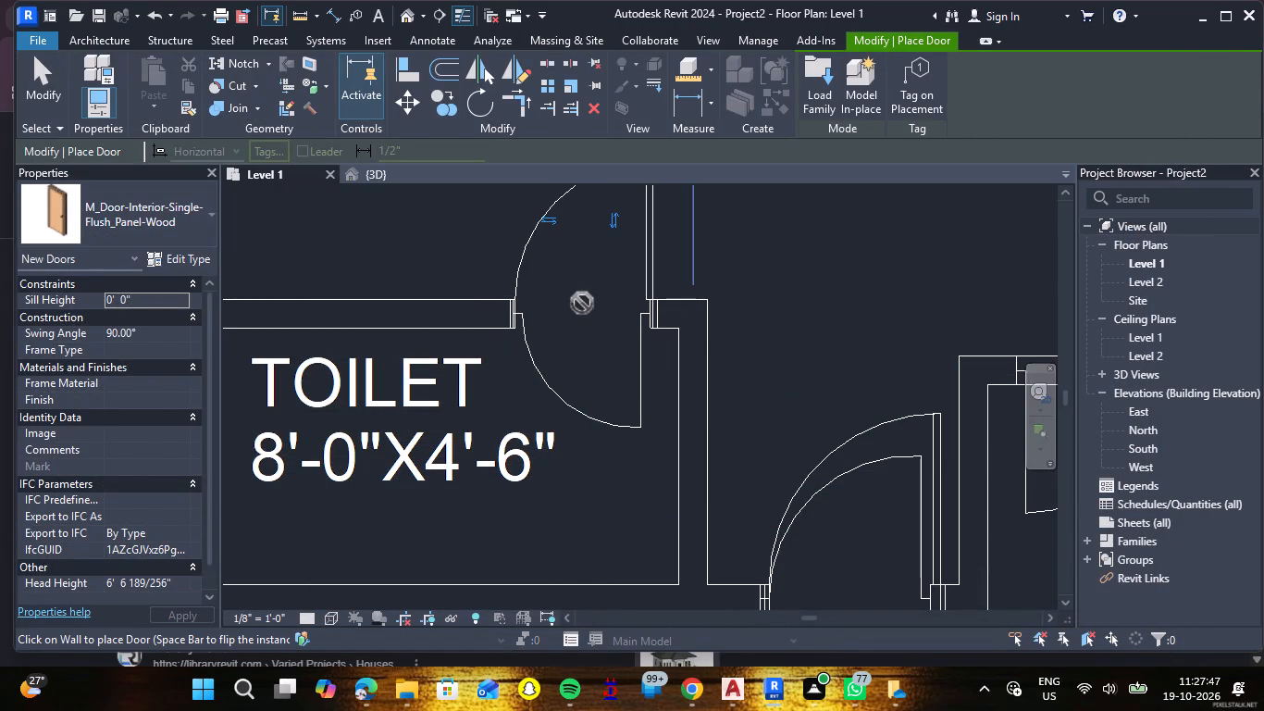
pyautogui.press('space')
pyautogui.press('space')
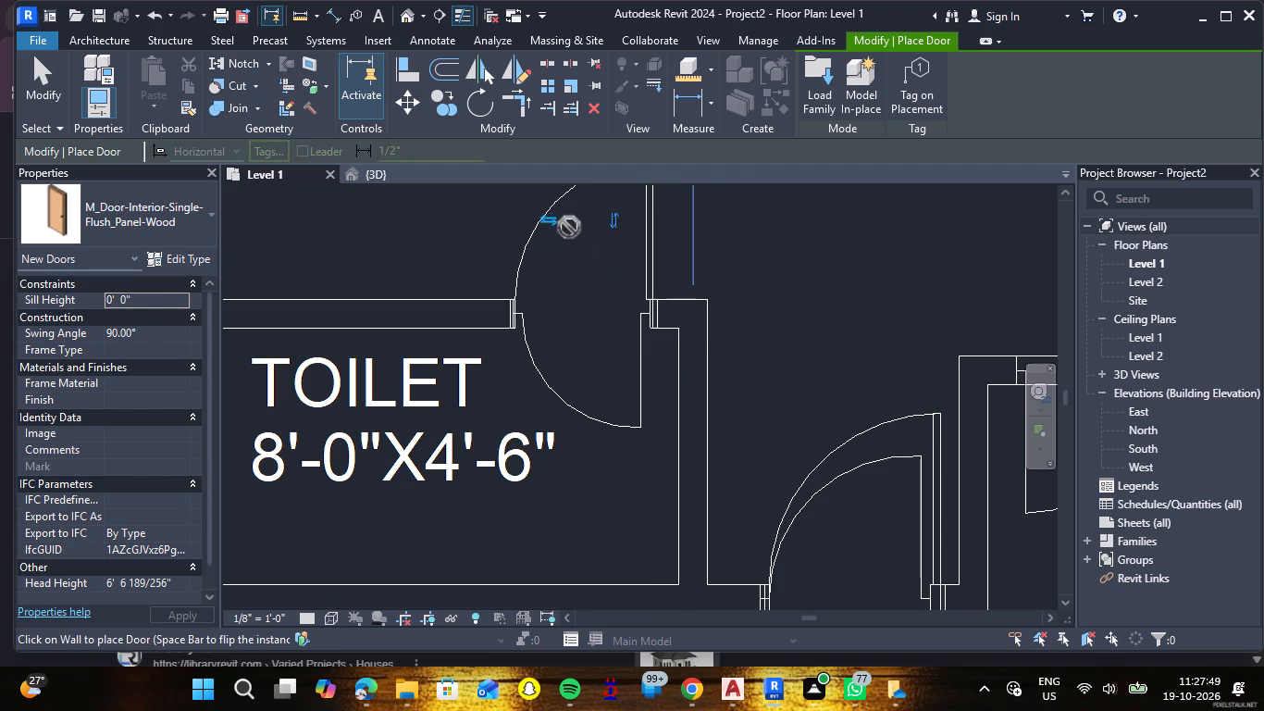
pyautogui.press('Escape')
pyautogui.press('Escape')
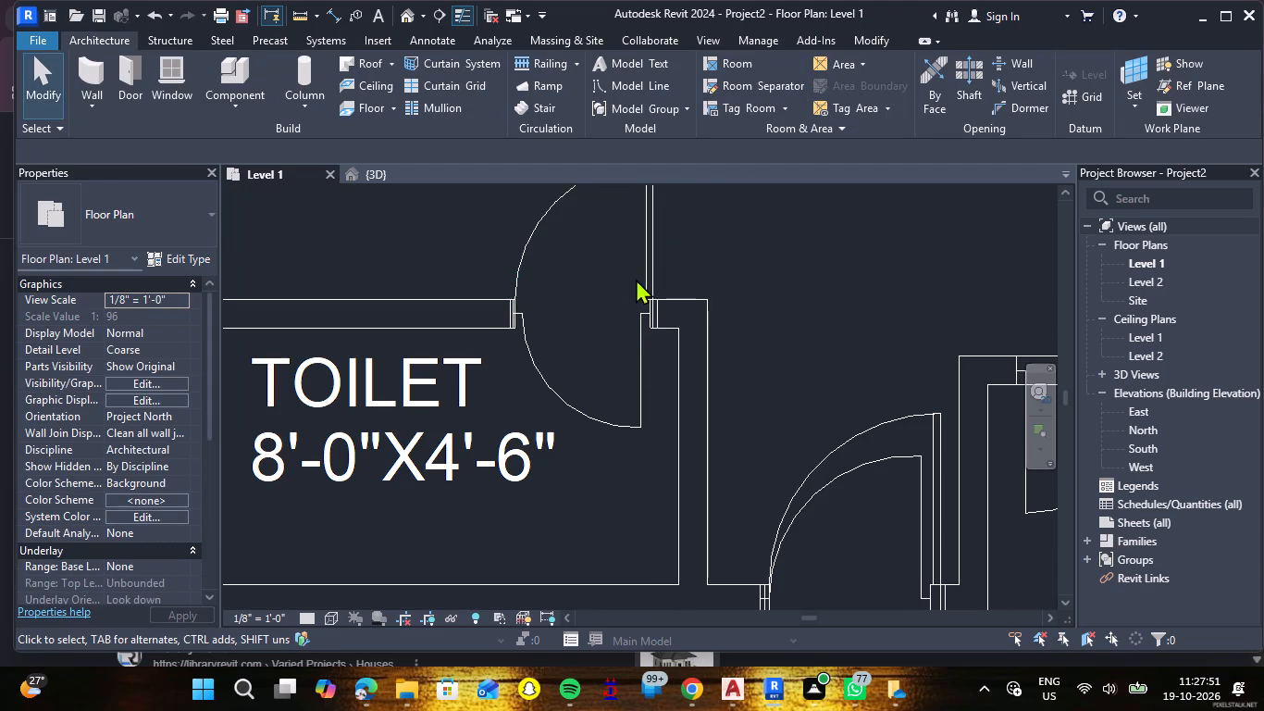
pyautogui.click(639, 267)
pyautogui.press('space')
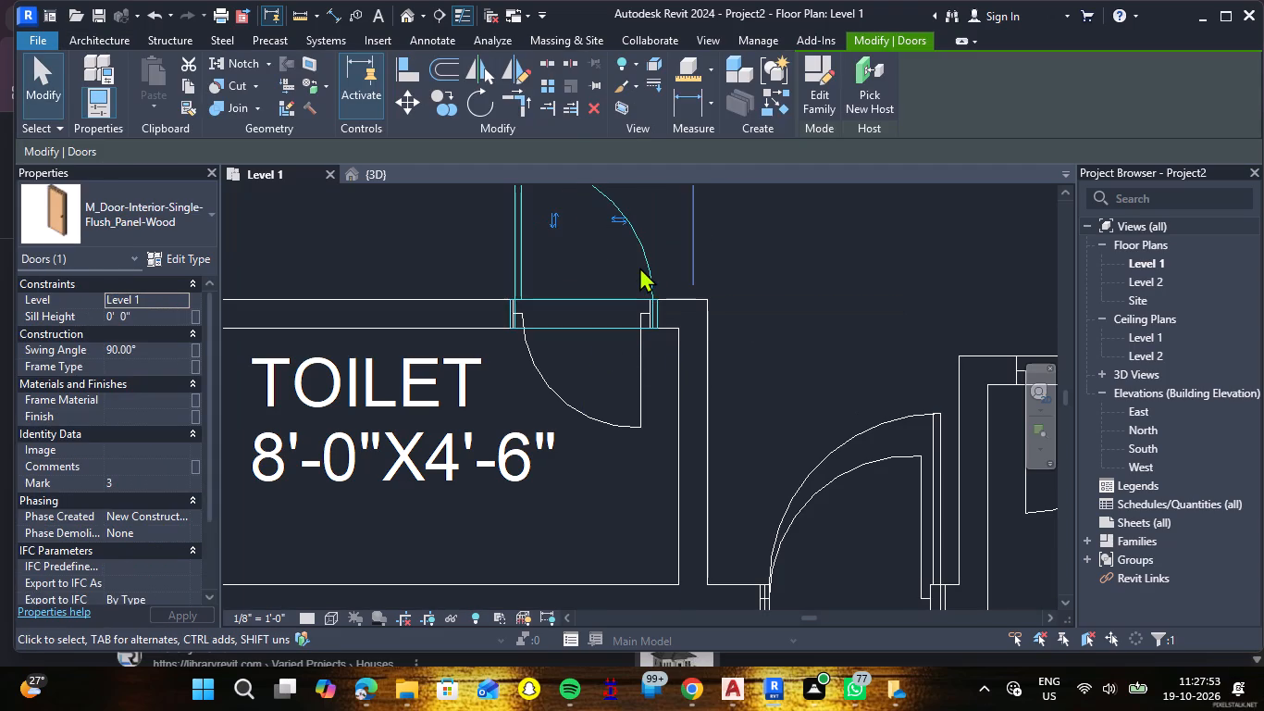
pyautogui.press('space')
pyautogui.press('space')
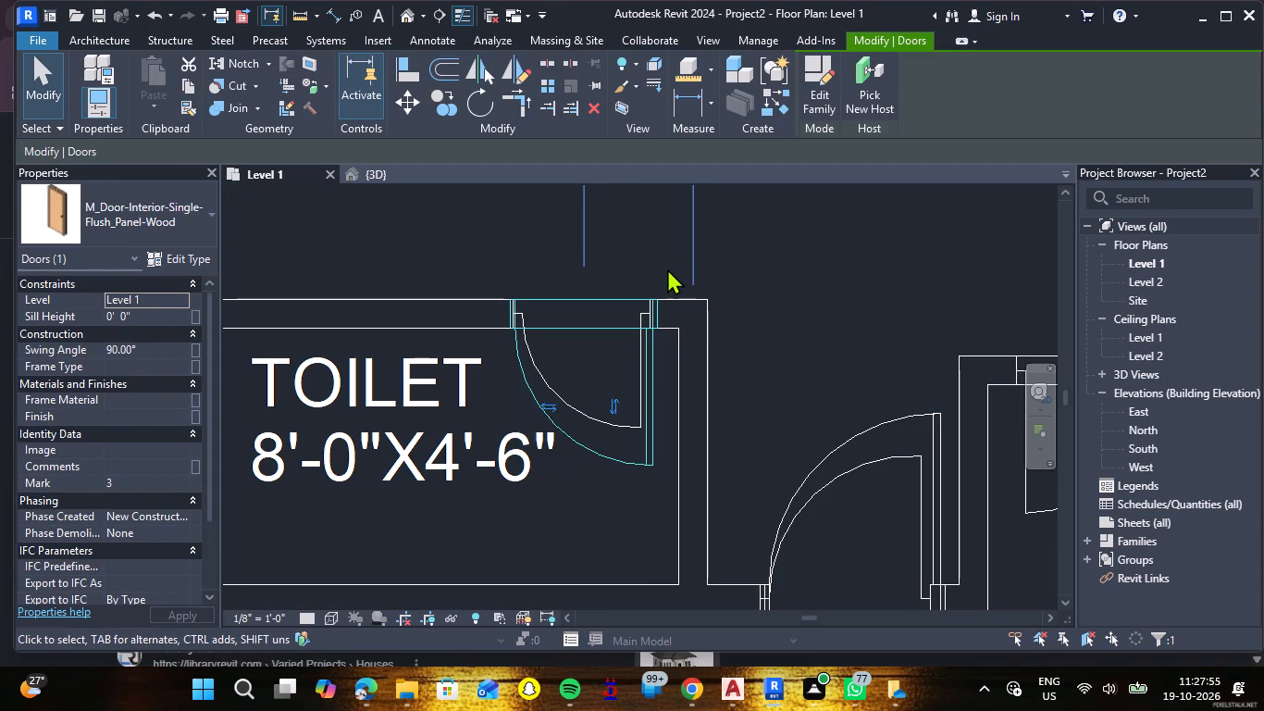
# Place the M_Door-Interior-Single-Flush_Panel-Wood door in the drawn opening between the dining area and the adjoining 12'-0"X12'-0" bedroom.
pyautogui.press('Escape')
pyautogui.scroll(-5, 692, 312)
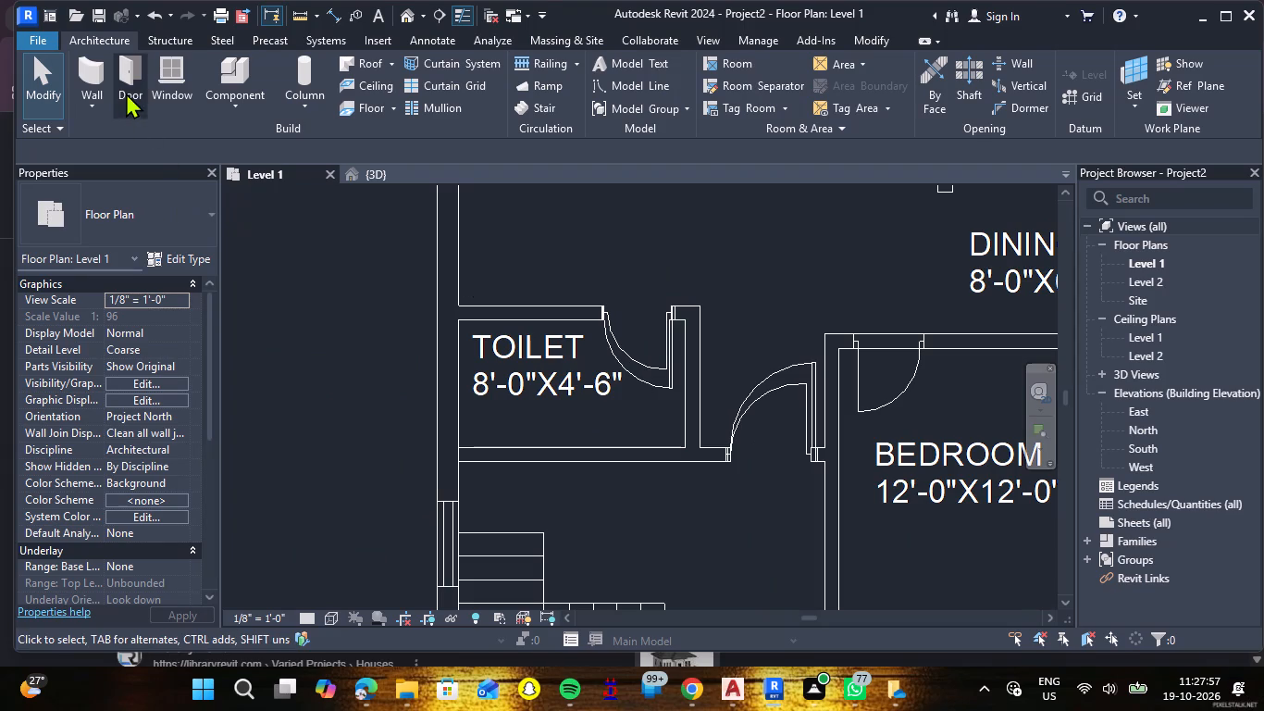
pyautogui.click(126, 93)
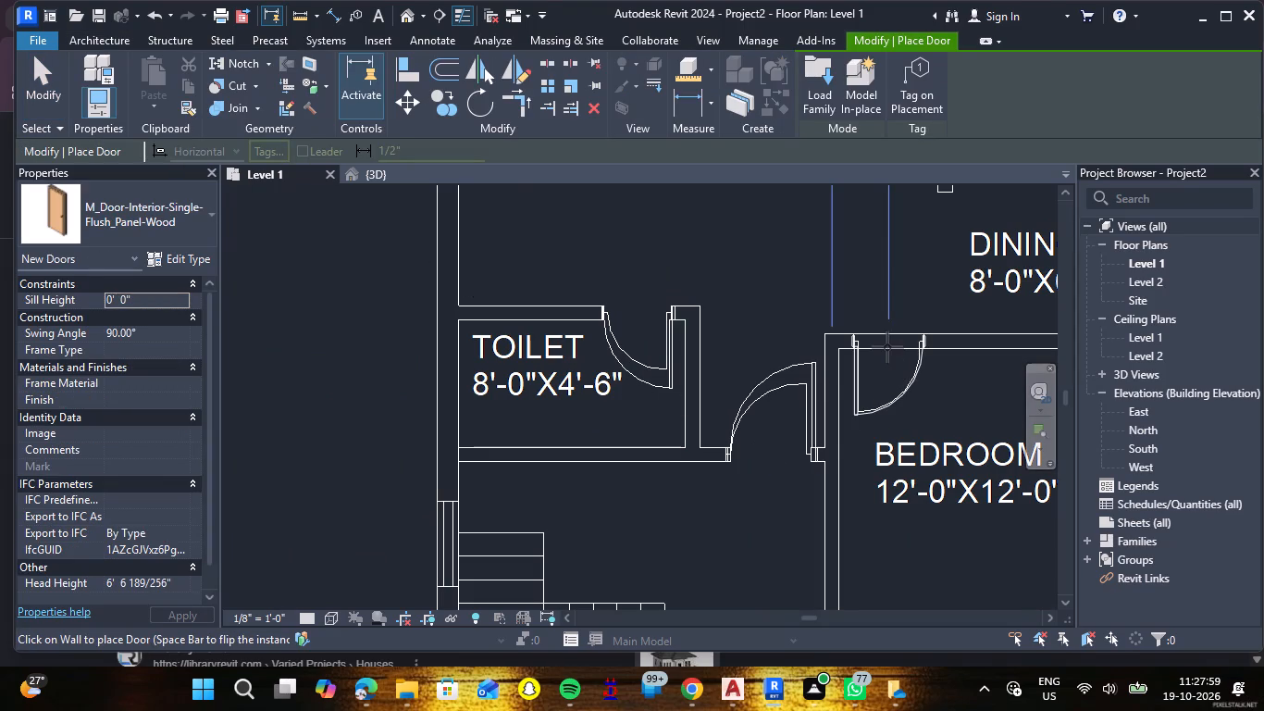
pyautogui.click(887, 347)
# Place the same flush panel door in the drawn opening between the living room and the 12'-11"X12' bedroom.
pyautogui.scroll(-10, 887, 347)
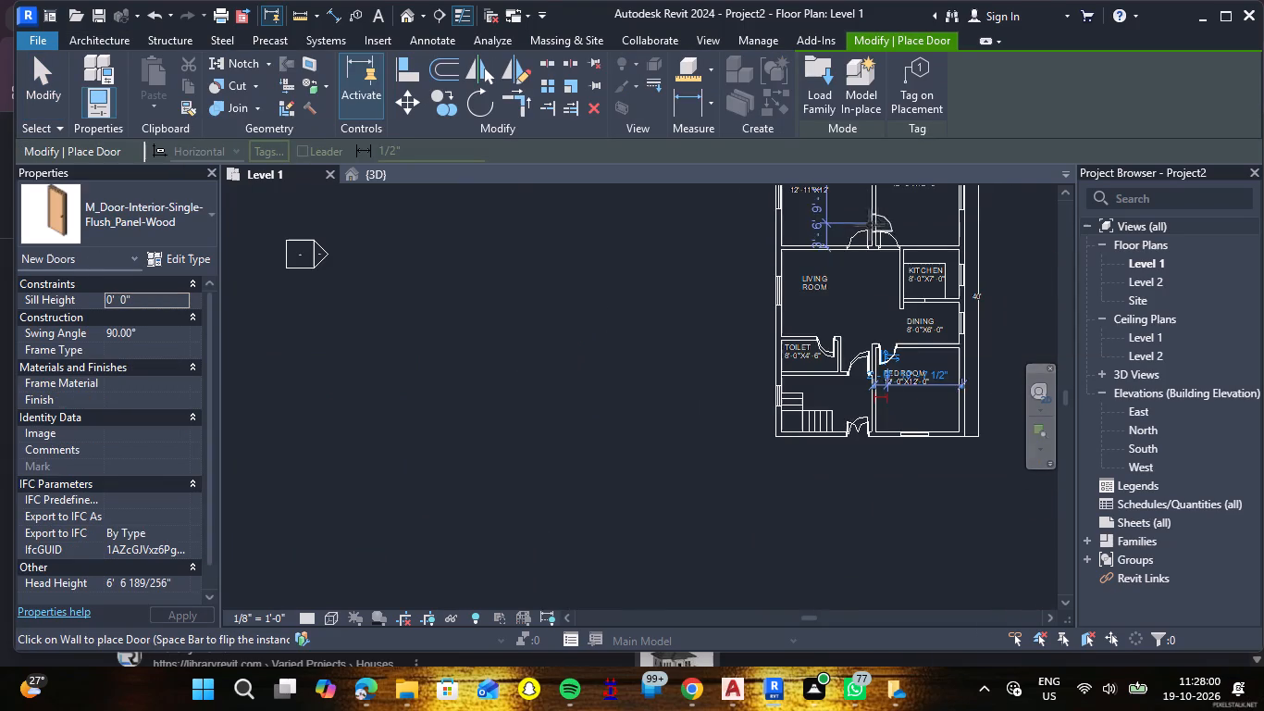
pyautogui.scroll(14, 866, 227)
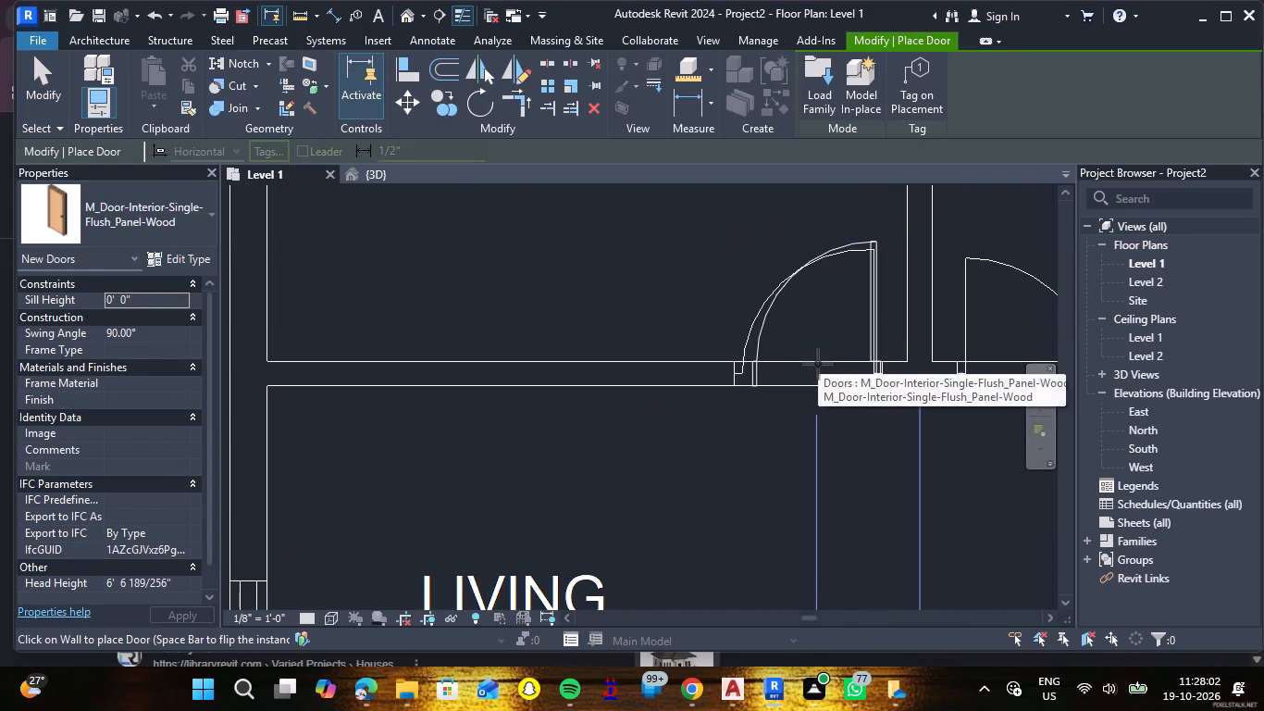
pyautogui.click(818, 364)
# Place a flush panel door in the drawn opening of the 12'-0"X12'-0" bedroom beyond the kitchen and flip its hinge side to follow the drawn arc.
pyautogui.scroll(-5, 818, 350)
pyautogui.scroll(2, 910, 354)
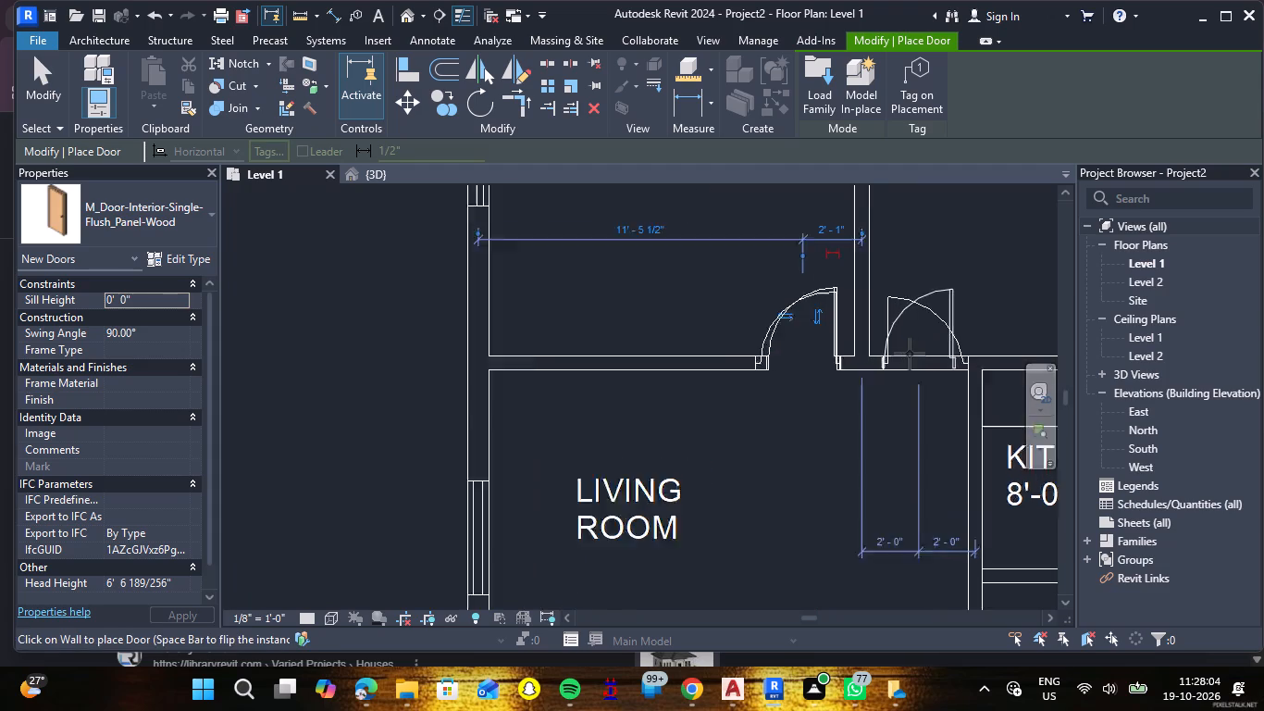
pyautogui.scroll(3, 910, 354)
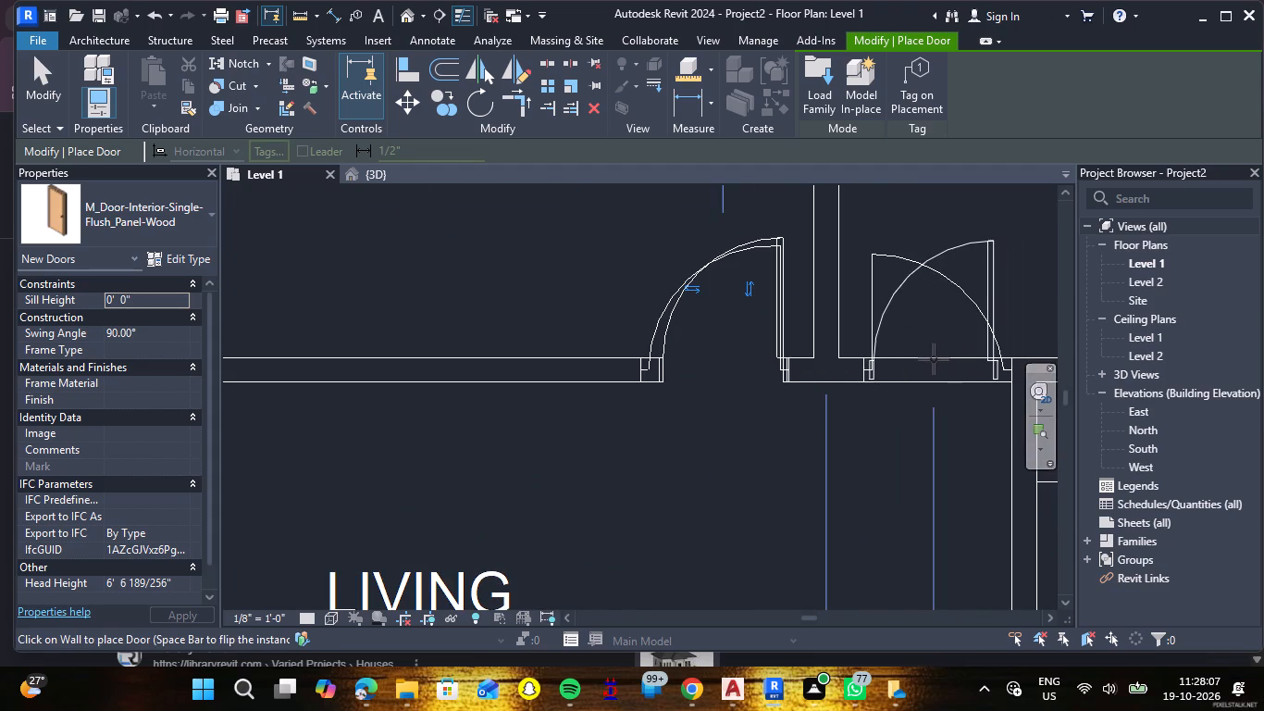
pyautogui.click(931, 359)
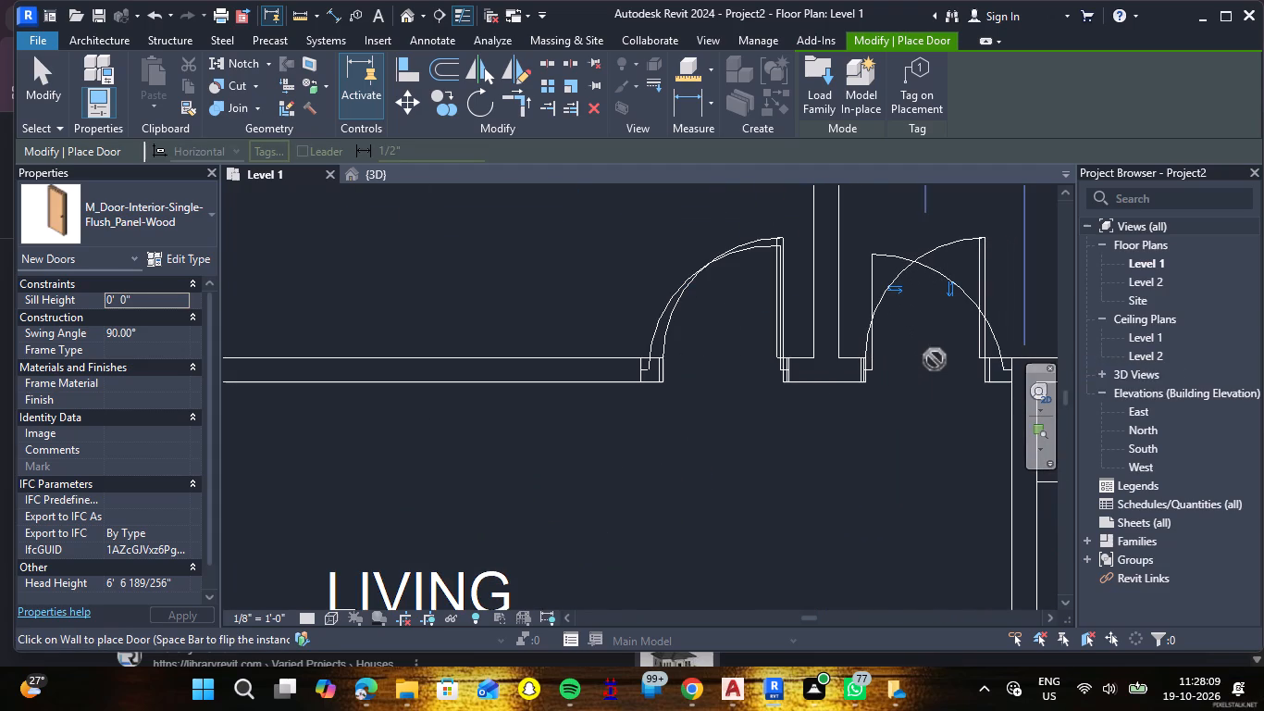
pyautogui.press('space')
pyautogui.press('Escape')
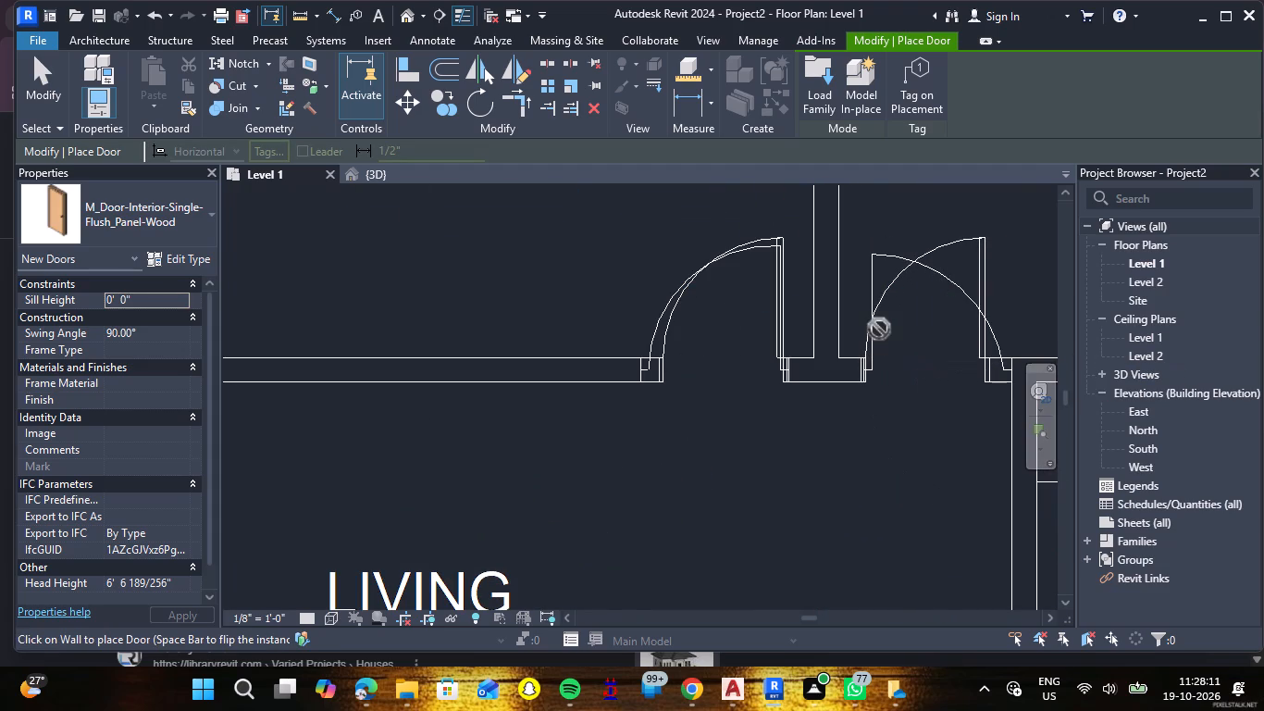
pyautogui.press('Escape')
pyautogui.click(873, 305)
pyautogui.press('space')
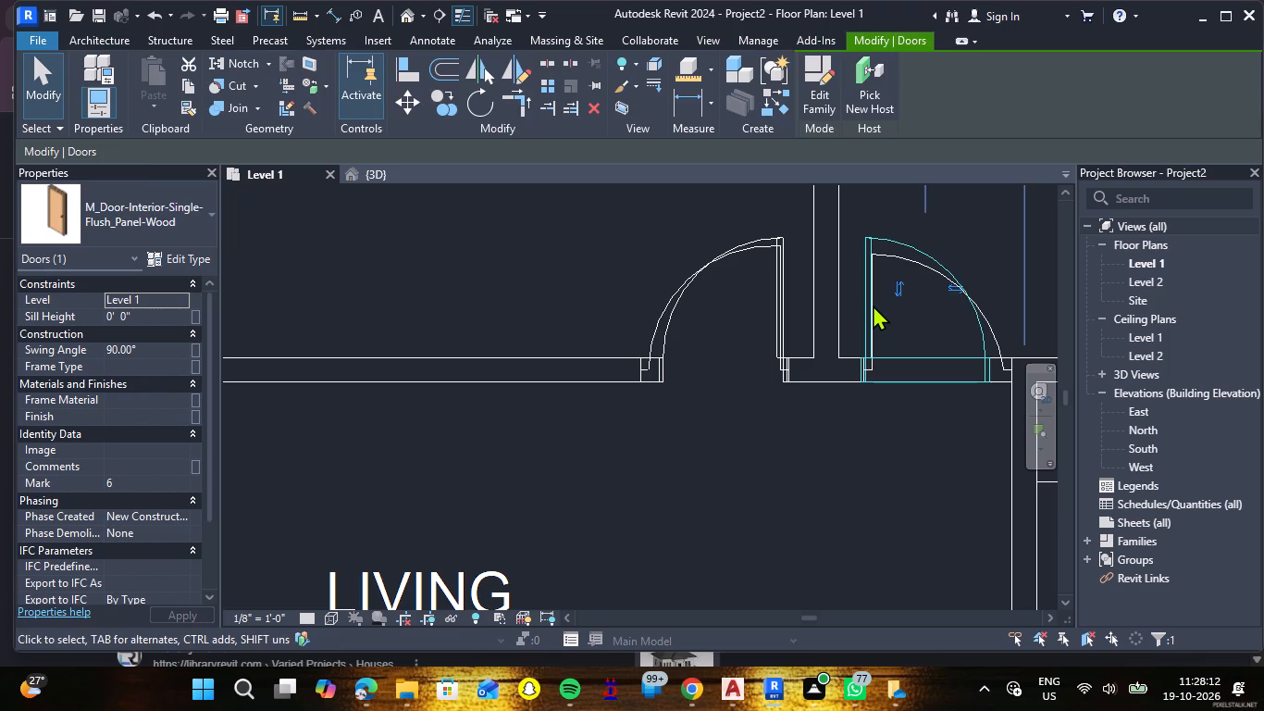
pyautogui.press('Escape')
# Open the 3D view and examine the entrance double door, interior doors and walls from the corner and the front.
pyautogui.scroll(-13, 868, 345)
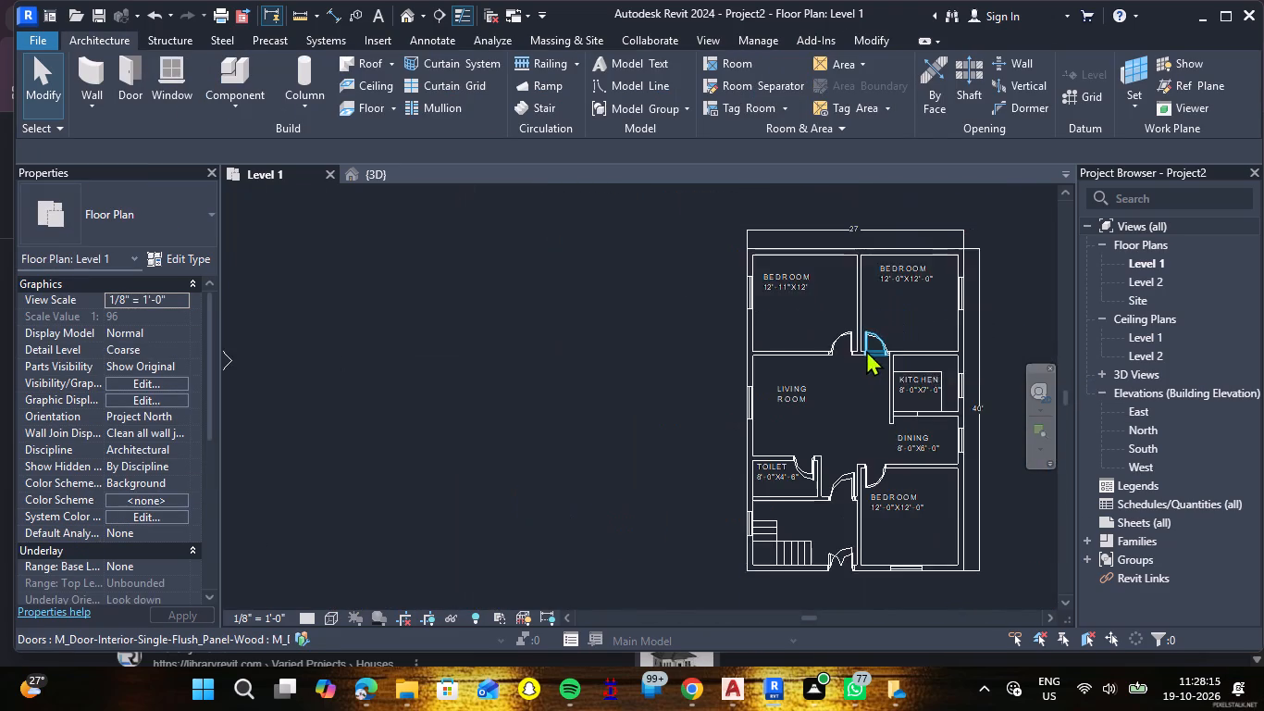
pyautogui.scroll(-1, 868, 350)
pyautogui.scroll(3, 875, 552)
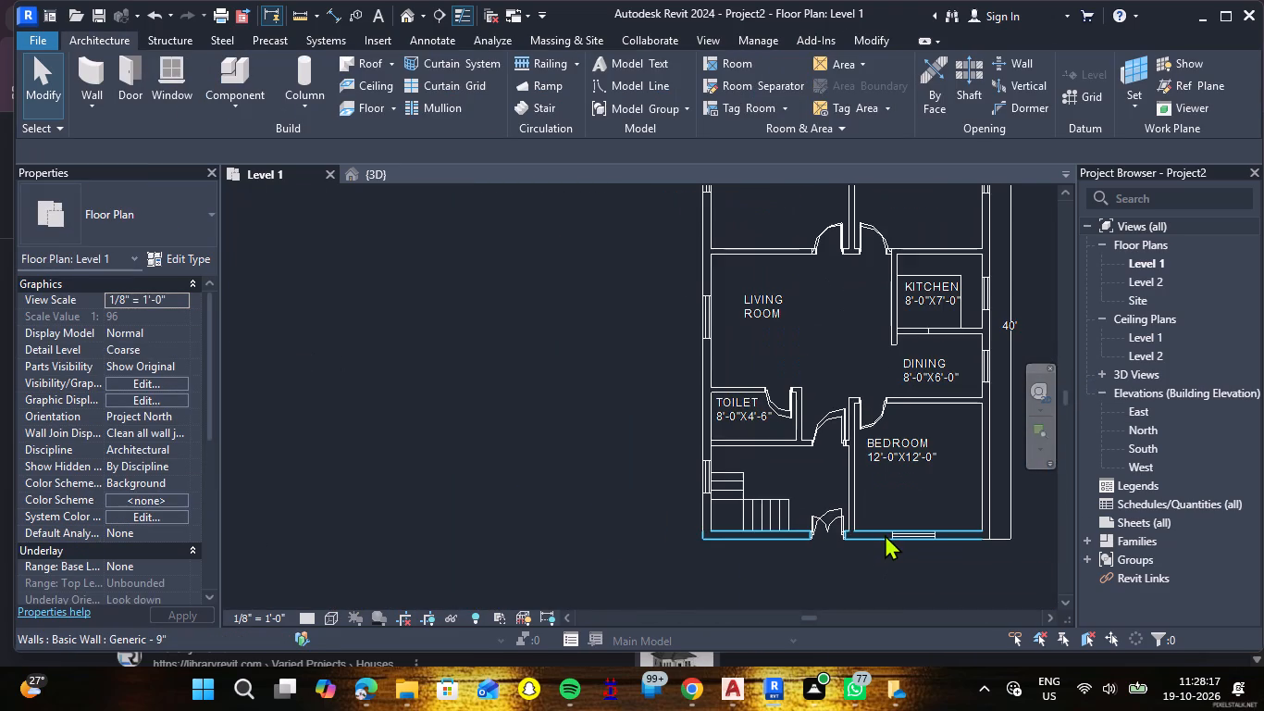
pyautogui.scroll(-1, 885, 533)
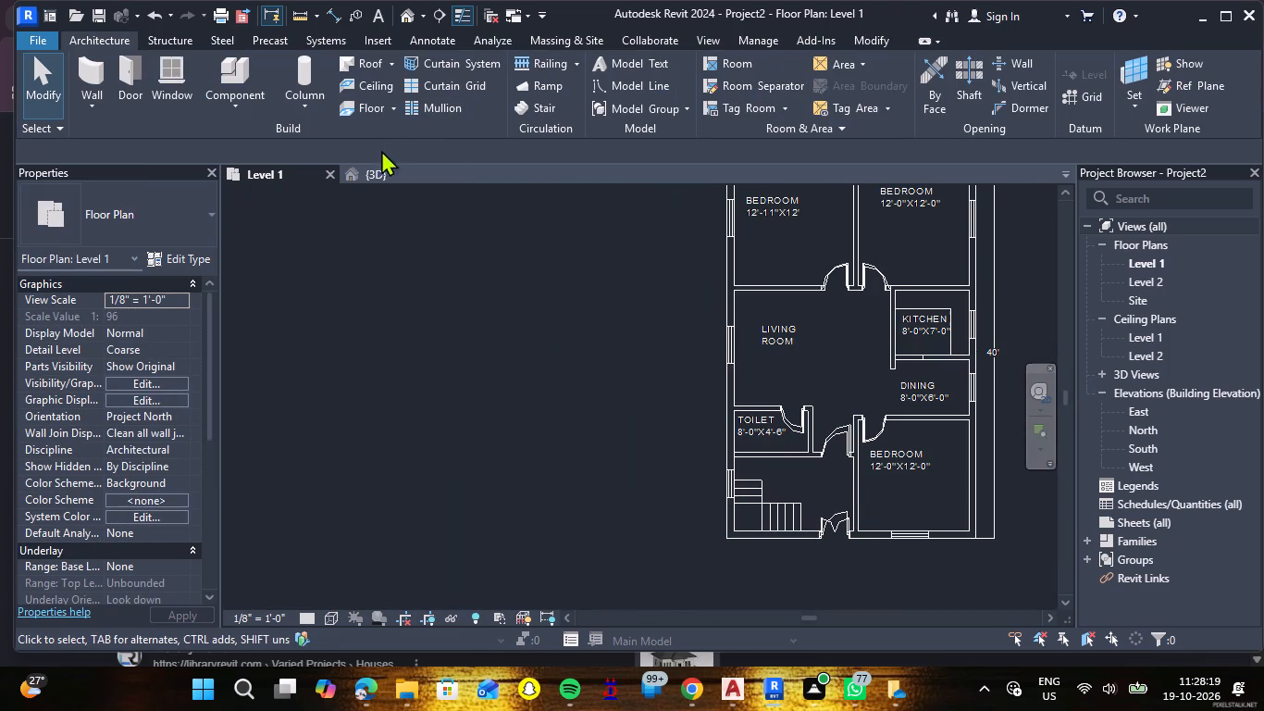
pyautogui.click(363, 180)
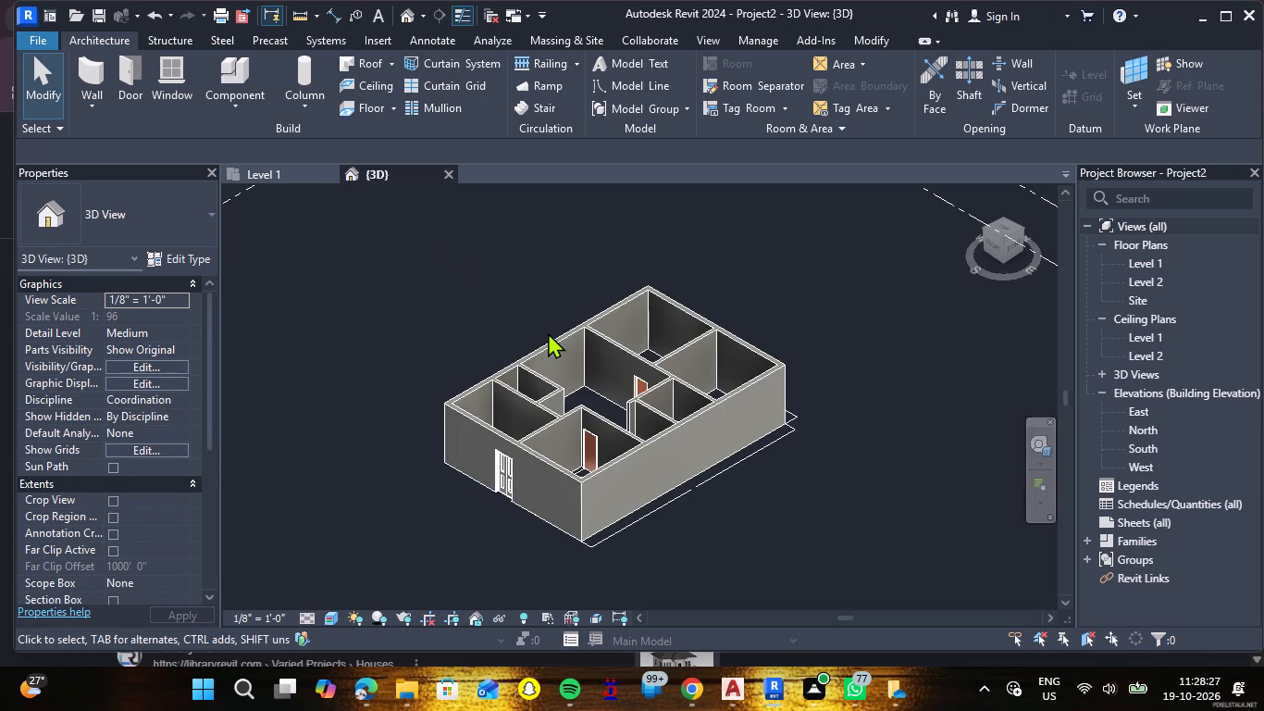
pyautogui.scroll(3, 557, 449)
pyautogui.scroll(3, 482, 486)
pyautogui.scroll(3, 390, 536)
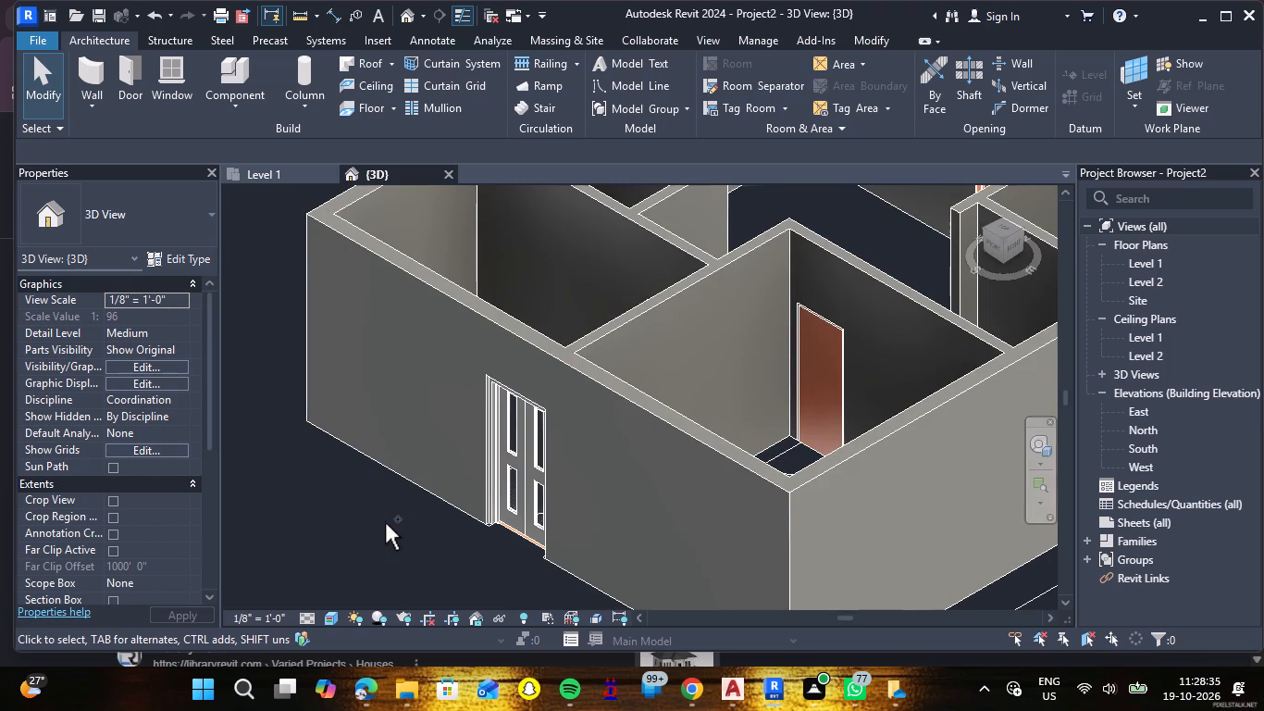
pyautogui.keyDown('ctrl'); pyautogui.moveTo(385, 523); pyautogui.dragTo(423, 529, button='middle'); pyautogui.keyUp('ctrl')
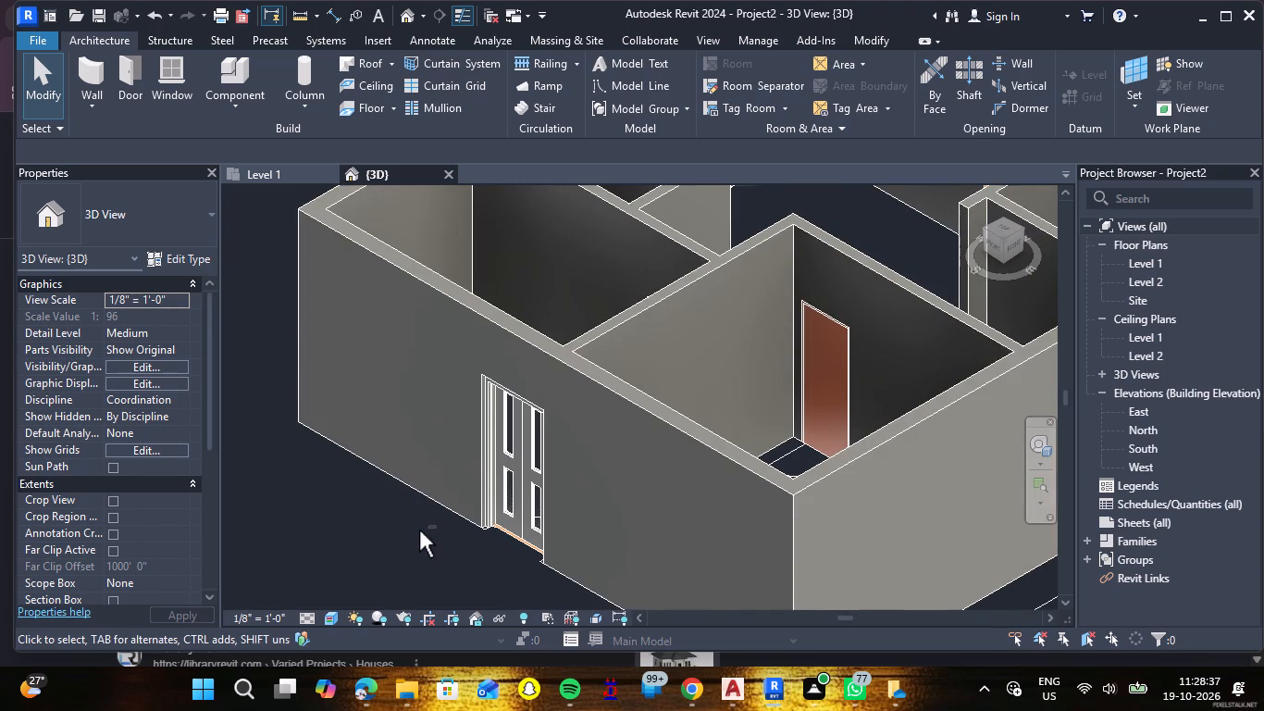
pyautogui.scroll(-7, 433, 516)
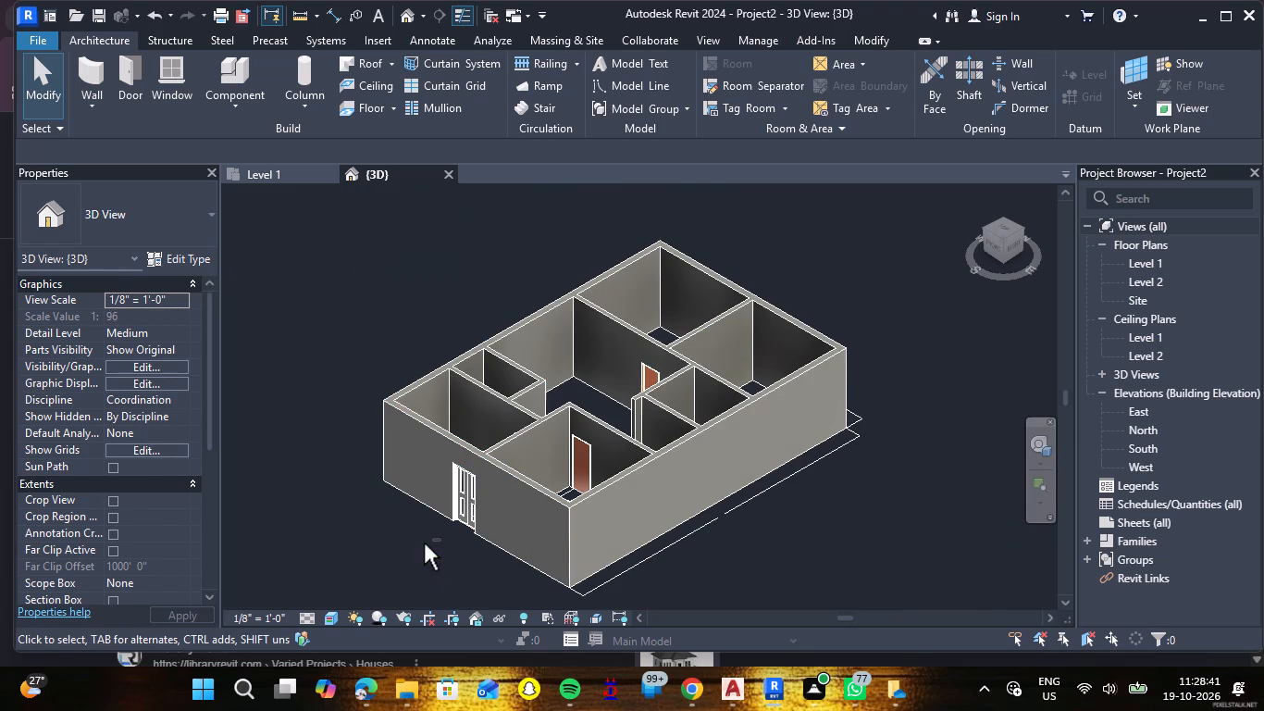
pyautogui.keyDown('shift'); pyautogui.scroll(-1, 424, 542); pyautogui.keyUp('shift')
pyautogui.scroll(-1, 837, 458)
pyautogui.press('Escape')
pyautogui.press('Escape')
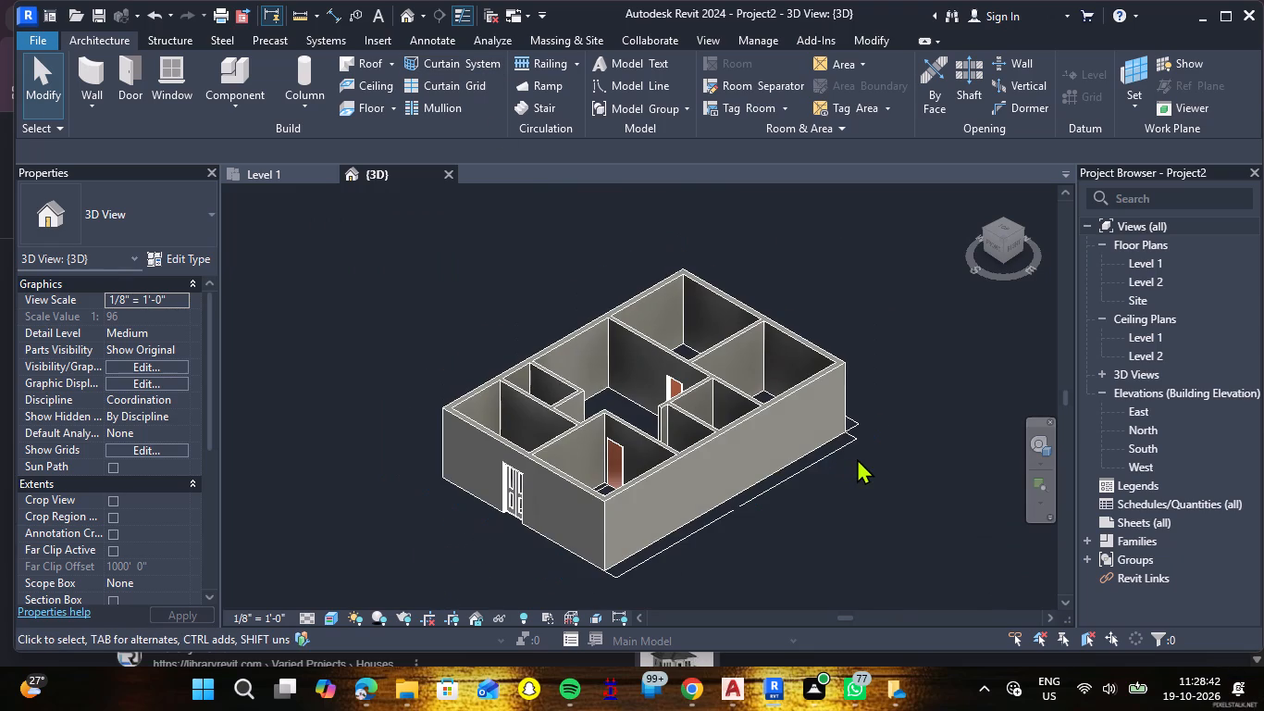
pyautogui.press('Escape')
pyautogui.keyDown('shift'); pyautogui.scroll(-1, 892, 482); pyautogui.keyUp('shift')
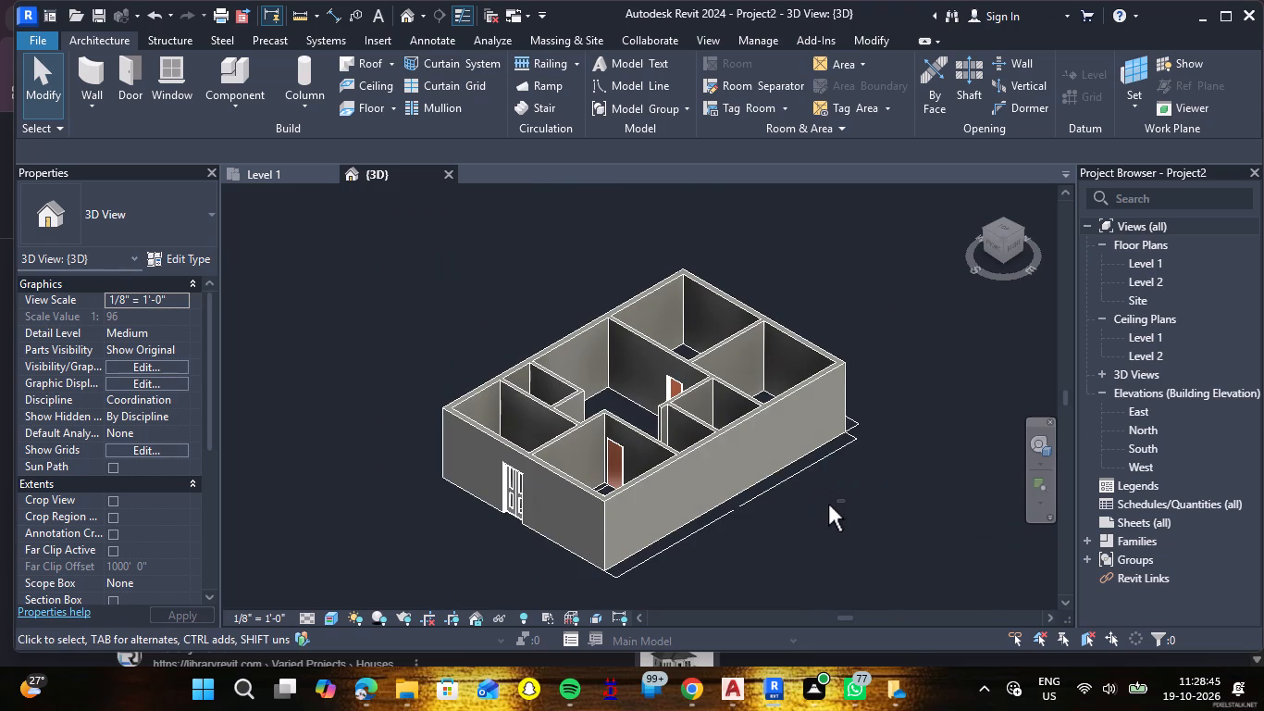
pyautogui.keyDown('shift'); pyautogui.scroll(-1, 824, 506); pyautogui.keyUp('shift')
pyautogui.keyDown('shift'); pyautogui.middleClick(823, 506); pyautogui.keyUp('shift')
pyautogui.keyDown('shift'); pyautogui.click(820, 505); pyautogui.keyUp('shift')
pyautogui.keyDown('shift'); pyautogui.rightClick(820, 505); pyautogui.keyUp('shift')
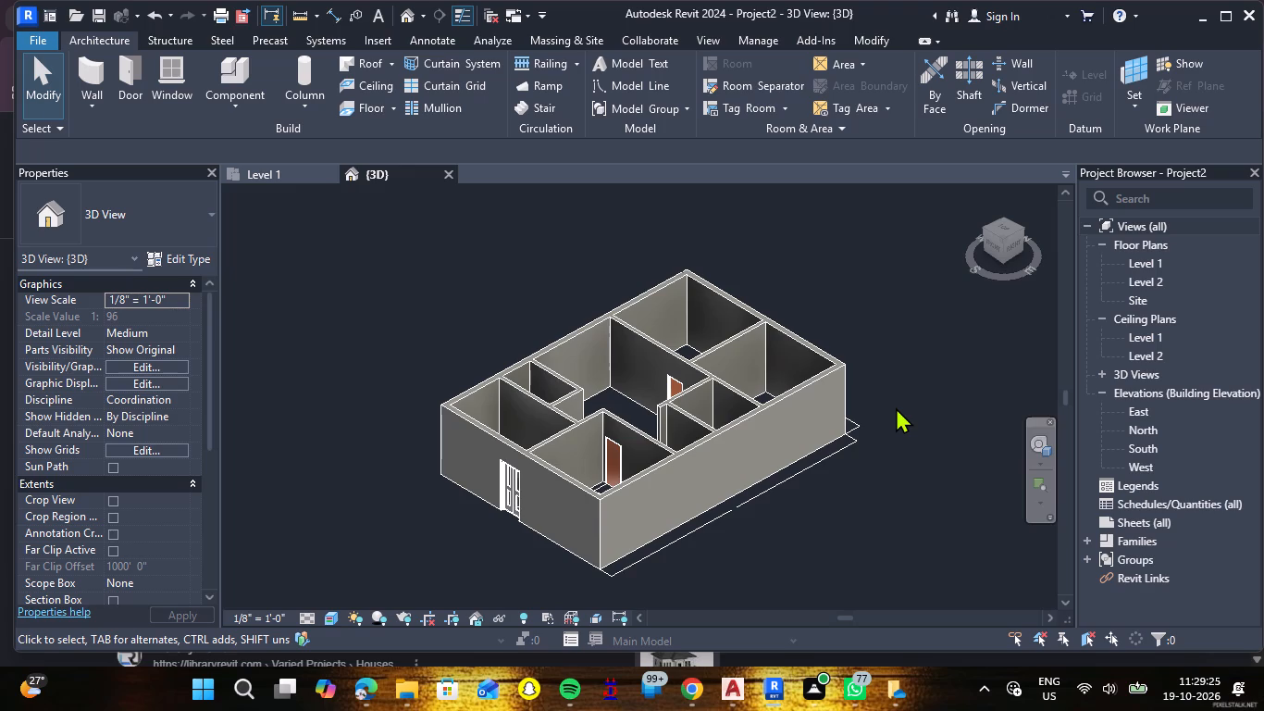
pyautogui.click(891, 407)
pyautogui.keyDown('shift'); pyautogui.click(818, 515); pyautogui.keyUp('shift')
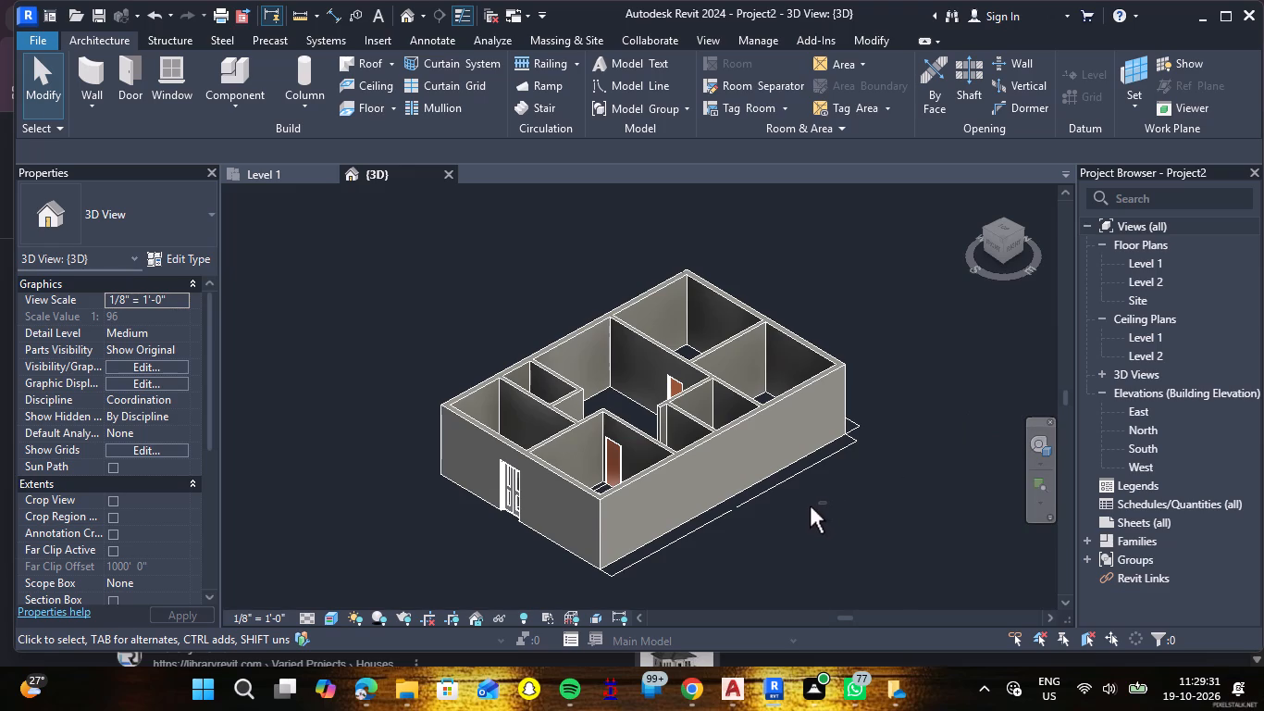
pyautogui.keyDown('shift'); pyautogui.middleClick(841, 506); pyautogui.keyUp('shift')
pyautogui.keyDown('shift'); pyautogui.moveTo(838, 506); pyautogui.dragTo(837, 506, button='middle'); pyautogui.keyUp('shift')
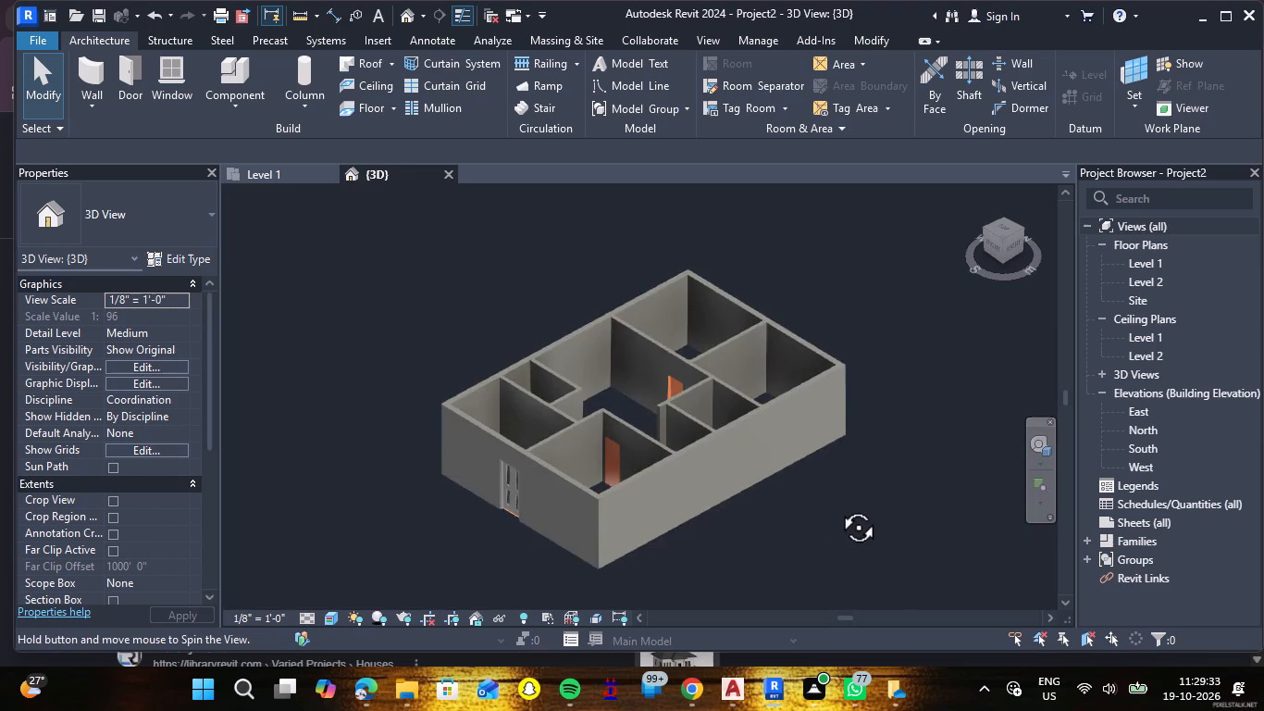
pyautogui.keyDown('shift'); pyautogui.moveTo(837, 506); pyautogui.dragTo(945, 404, button='middle'); pyautogui.keyUp('shift')
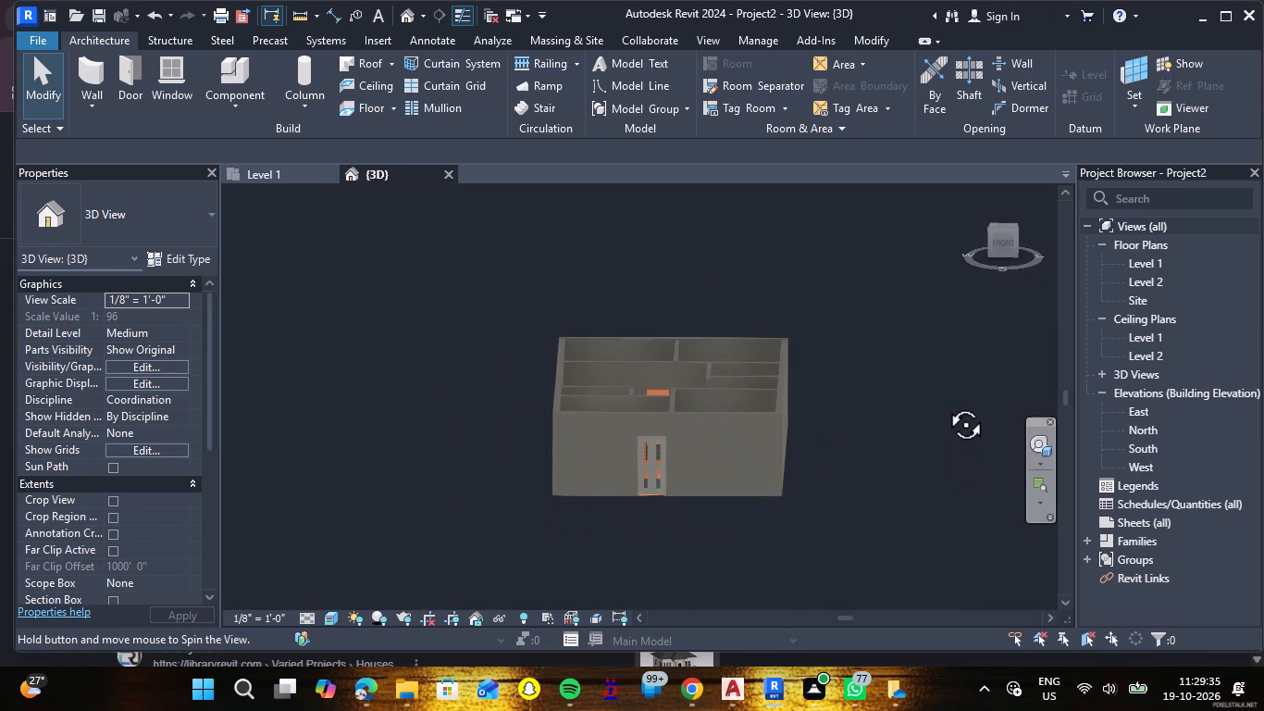
pyautogui.keyDown('shift'); pyautogui.moveTo(945, 404); pyautogui.dragTo(952, 414, button='middle'); pyautogui.keyUp('shift')
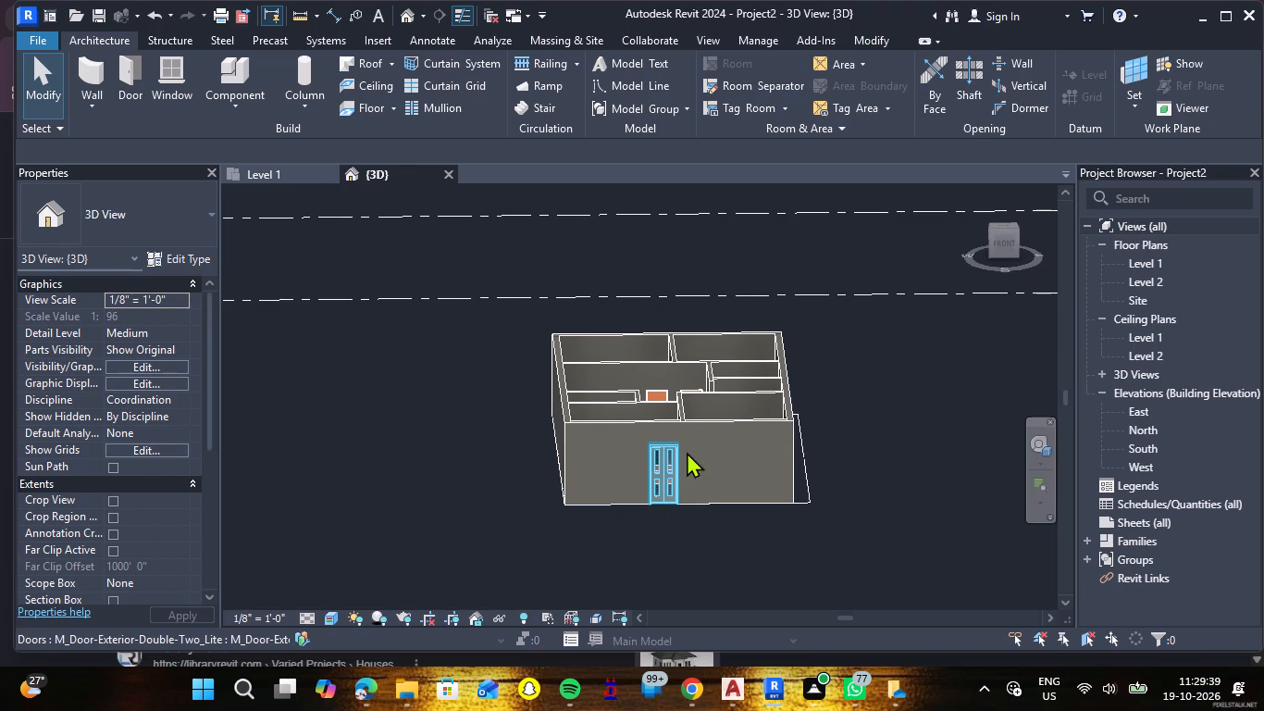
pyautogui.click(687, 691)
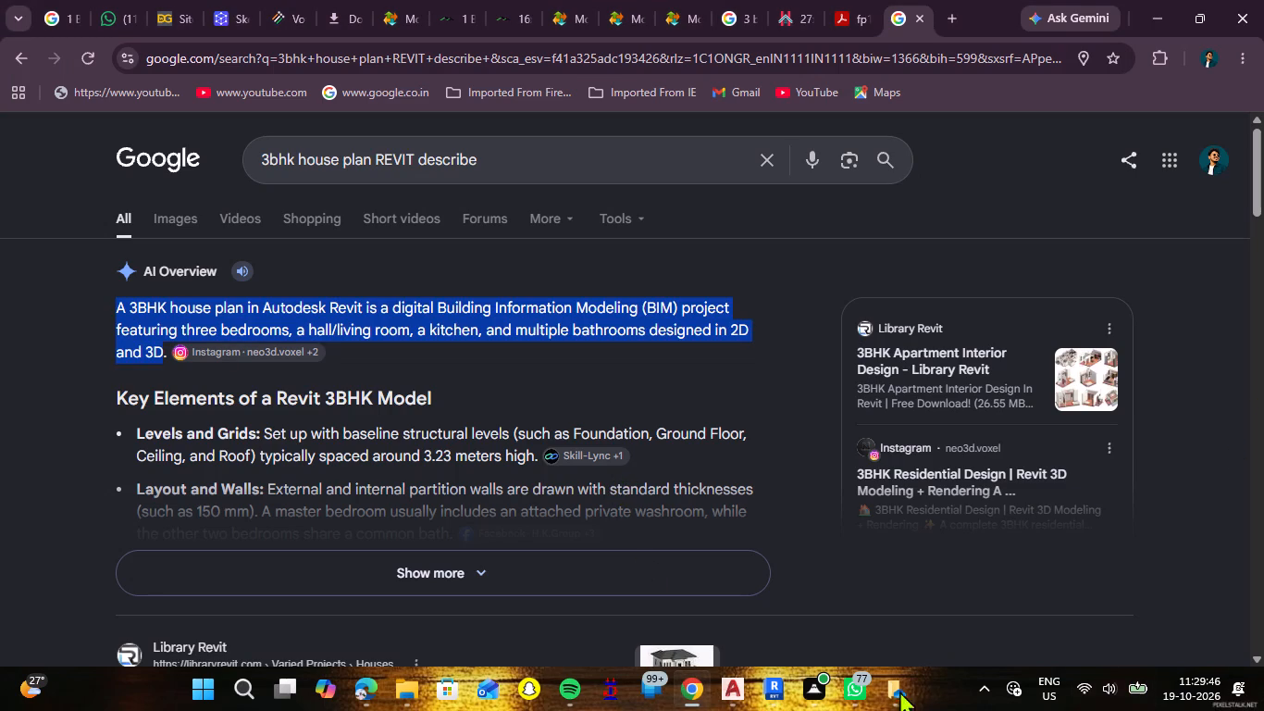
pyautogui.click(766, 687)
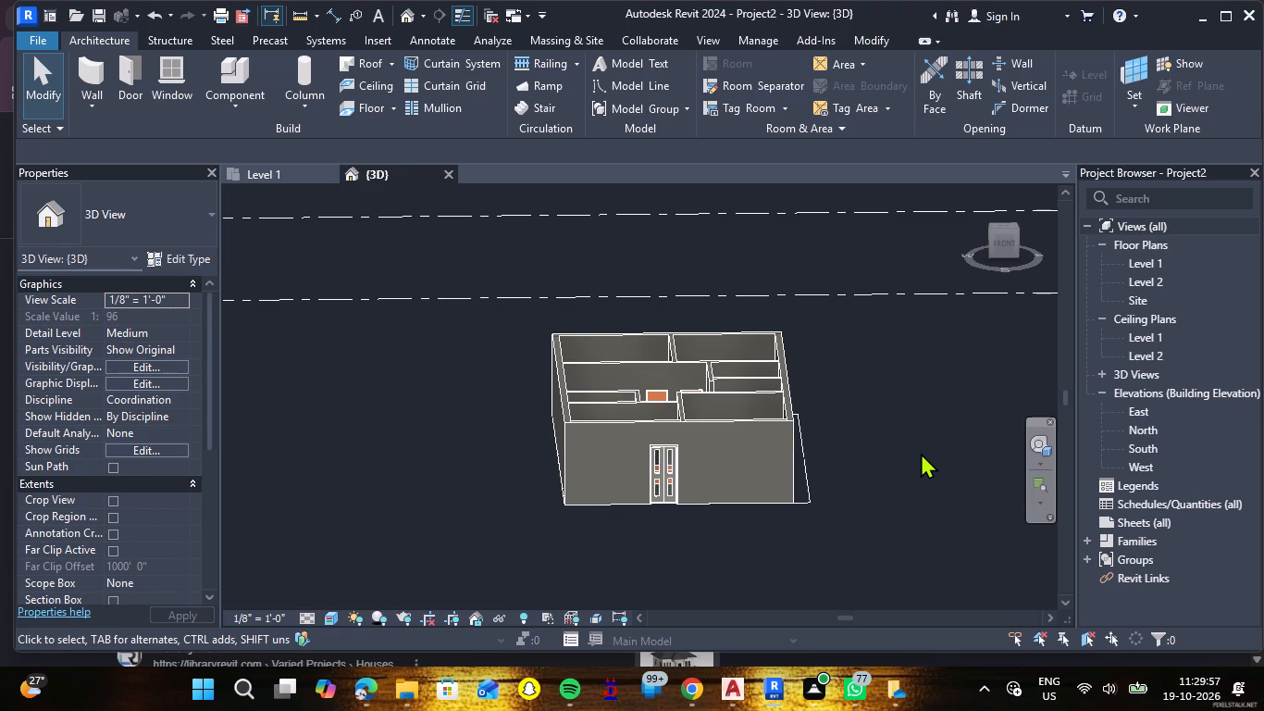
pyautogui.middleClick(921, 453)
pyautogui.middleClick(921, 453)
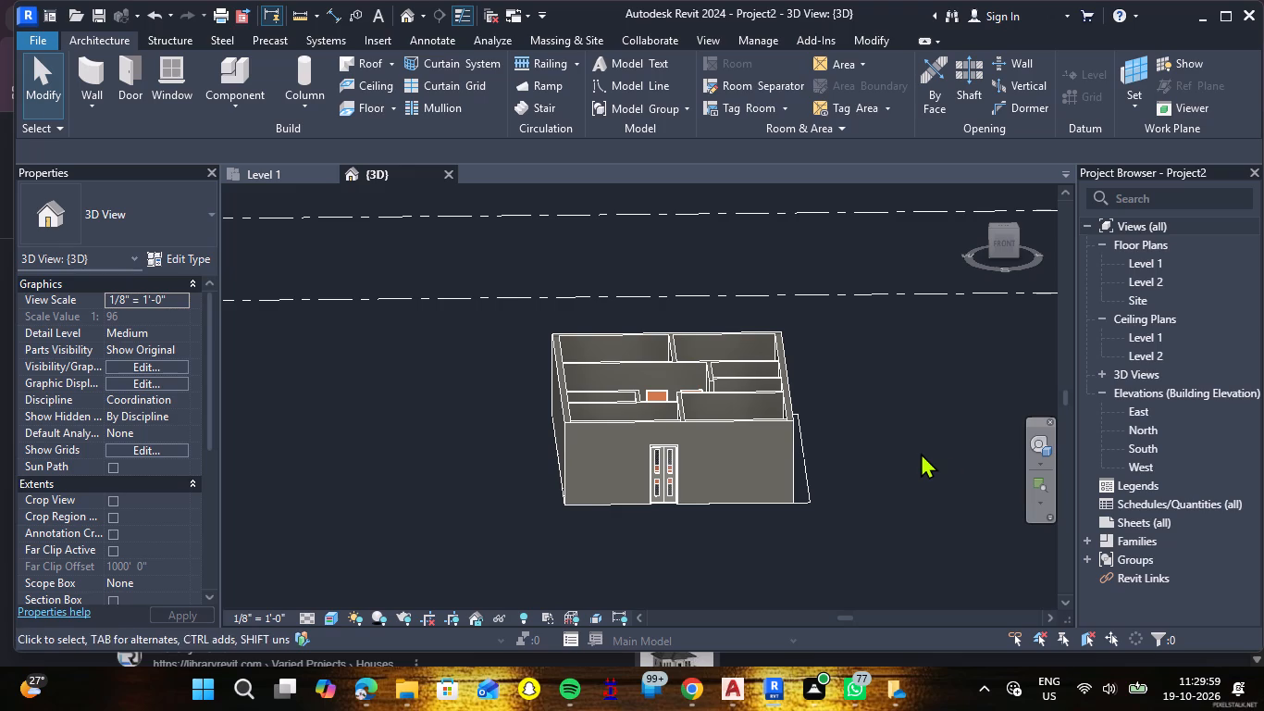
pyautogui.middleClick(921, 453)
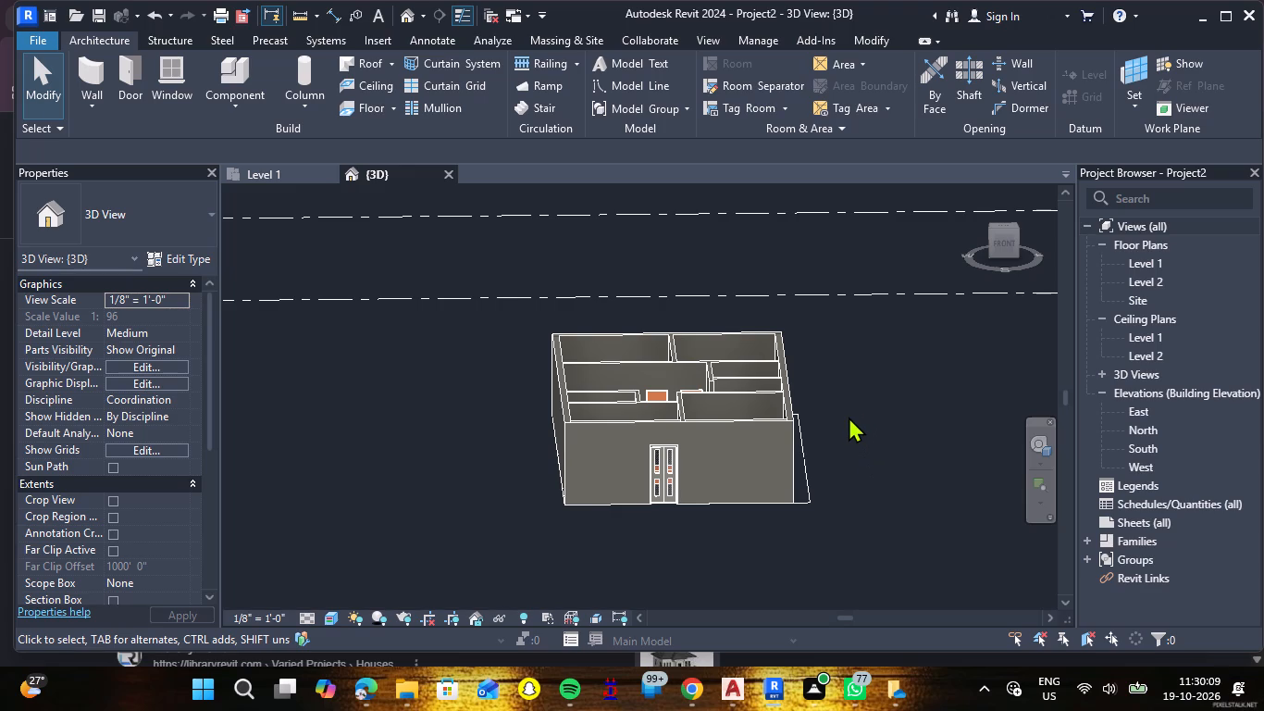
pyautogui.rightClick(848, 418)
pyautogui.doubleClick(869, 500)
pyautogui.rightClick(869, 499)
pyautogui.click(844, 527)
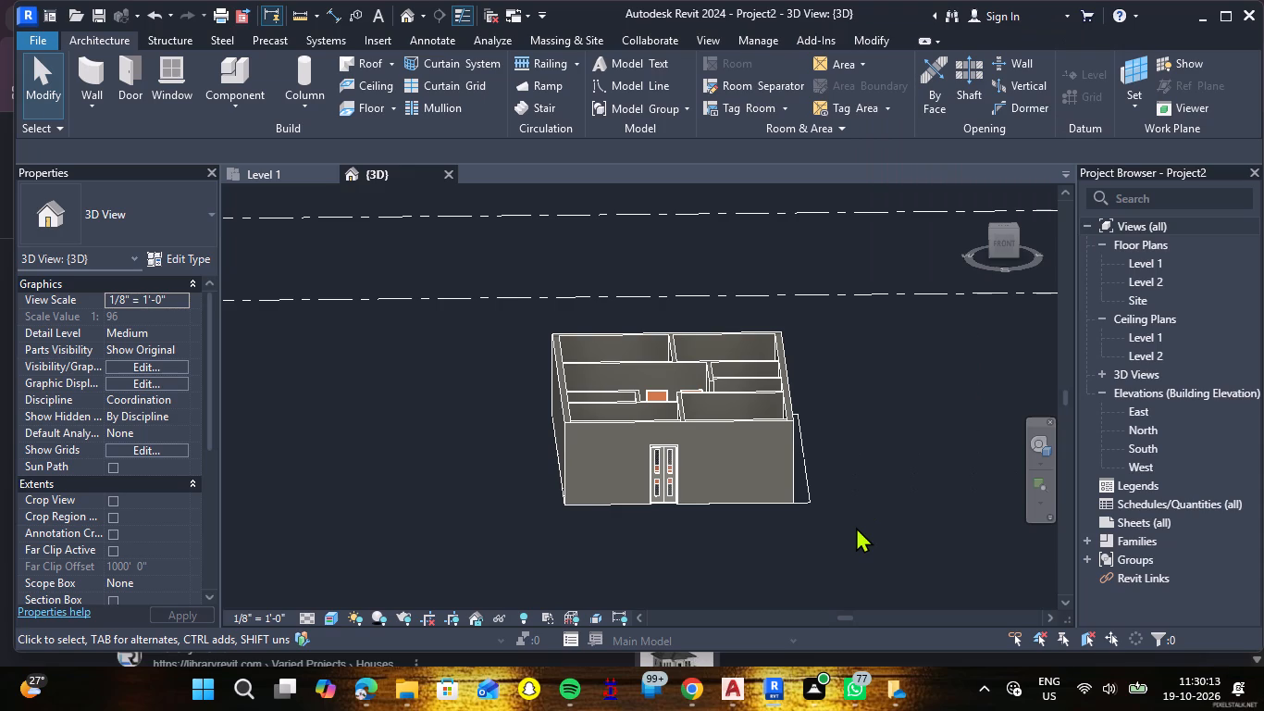
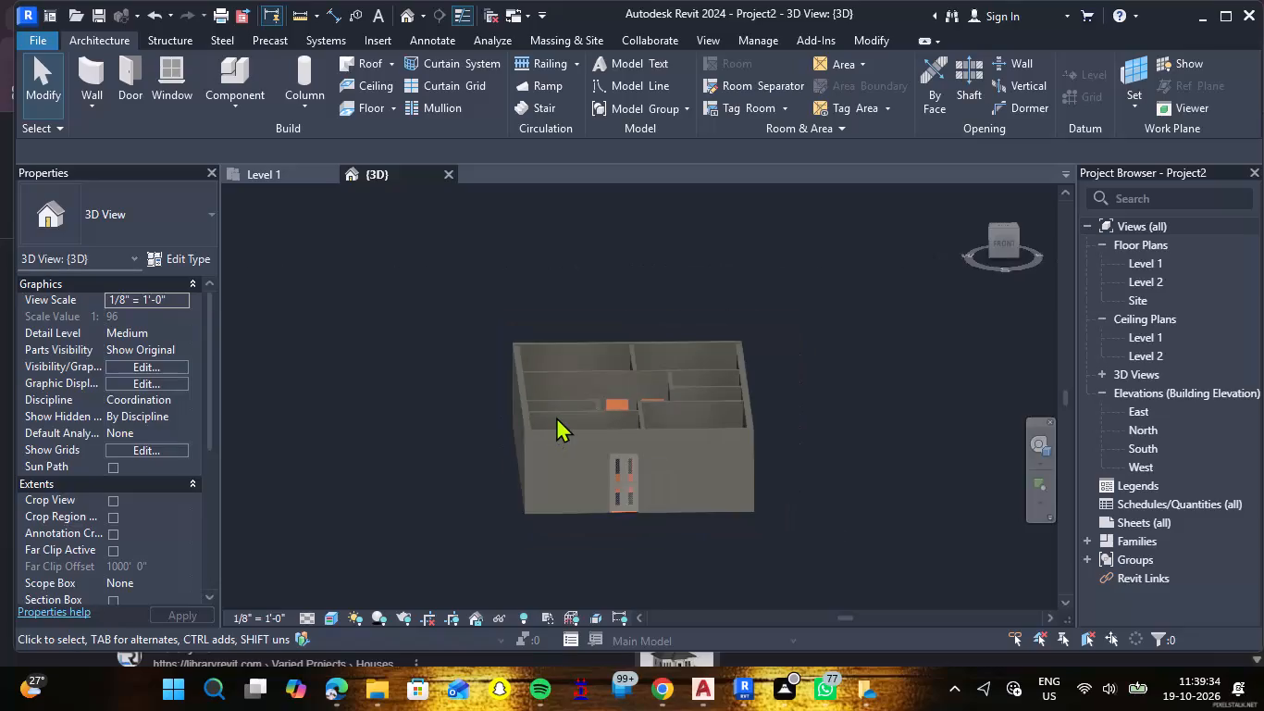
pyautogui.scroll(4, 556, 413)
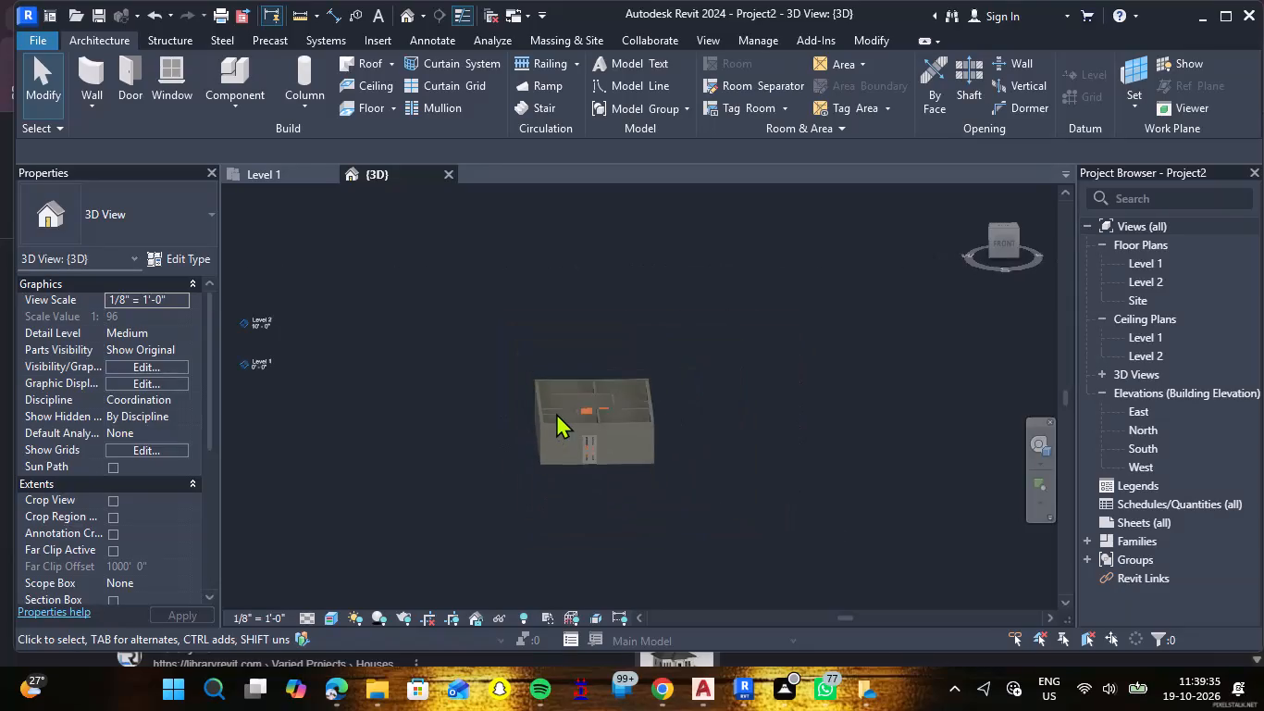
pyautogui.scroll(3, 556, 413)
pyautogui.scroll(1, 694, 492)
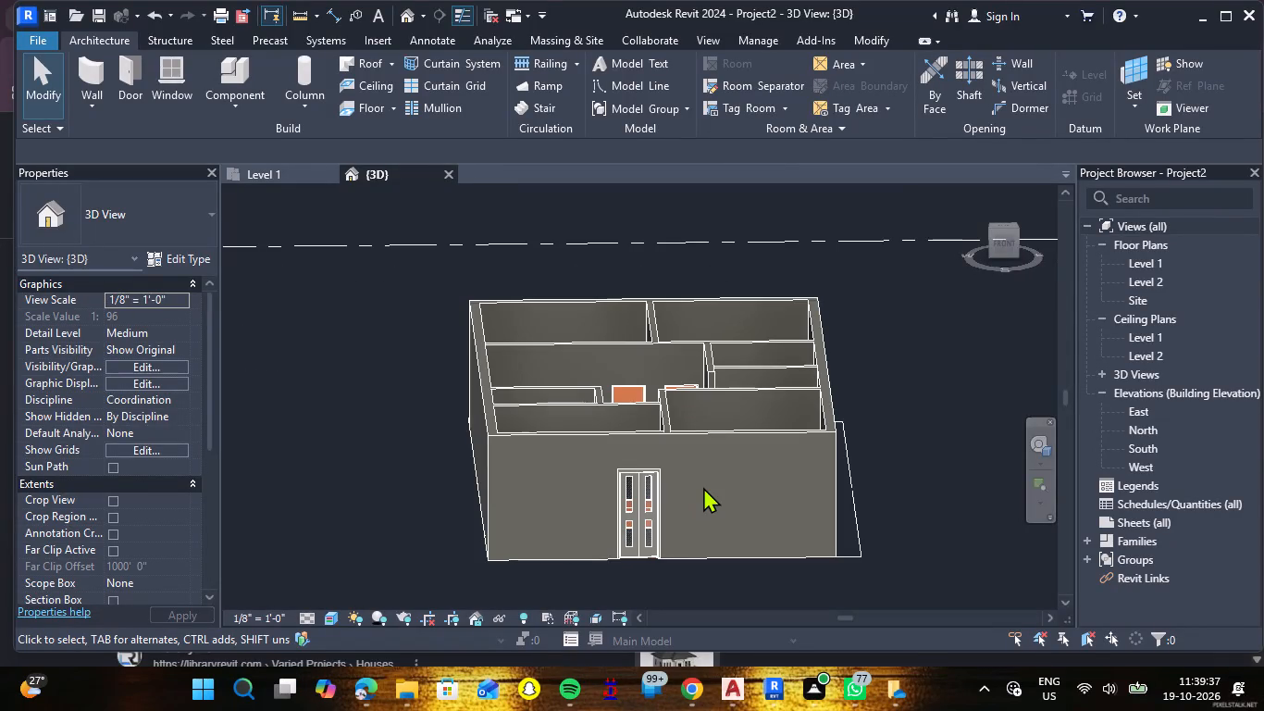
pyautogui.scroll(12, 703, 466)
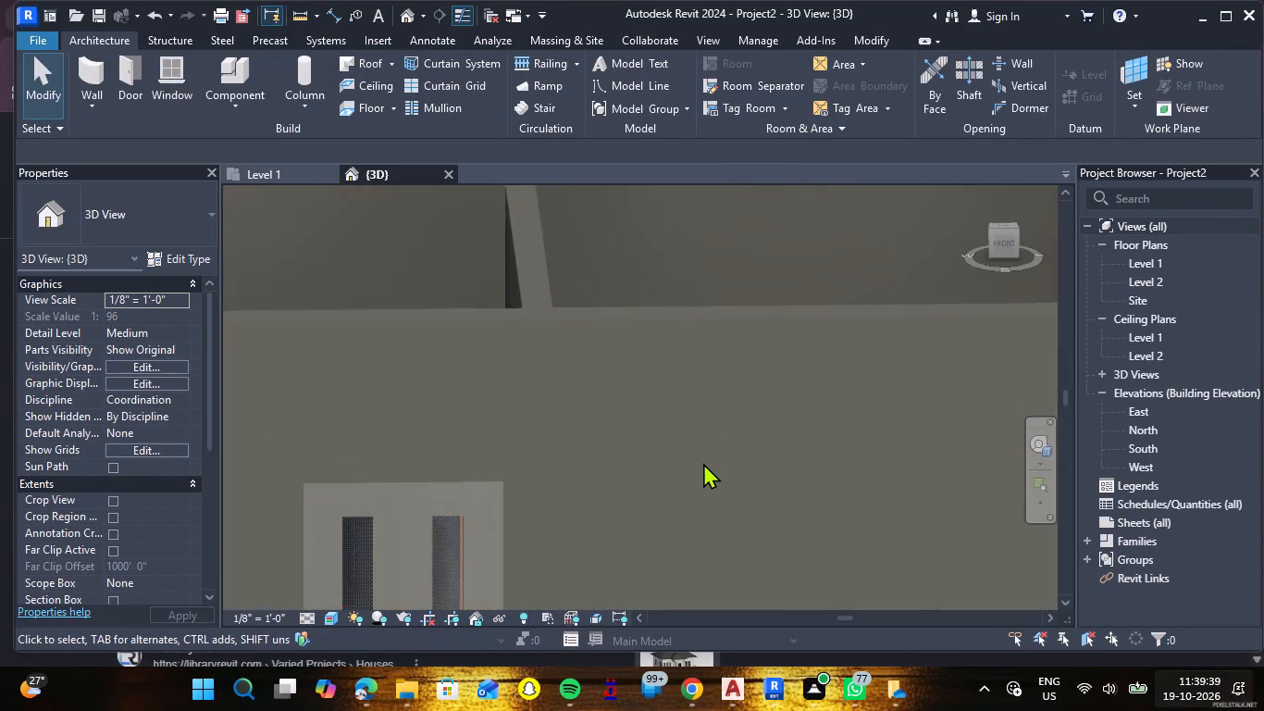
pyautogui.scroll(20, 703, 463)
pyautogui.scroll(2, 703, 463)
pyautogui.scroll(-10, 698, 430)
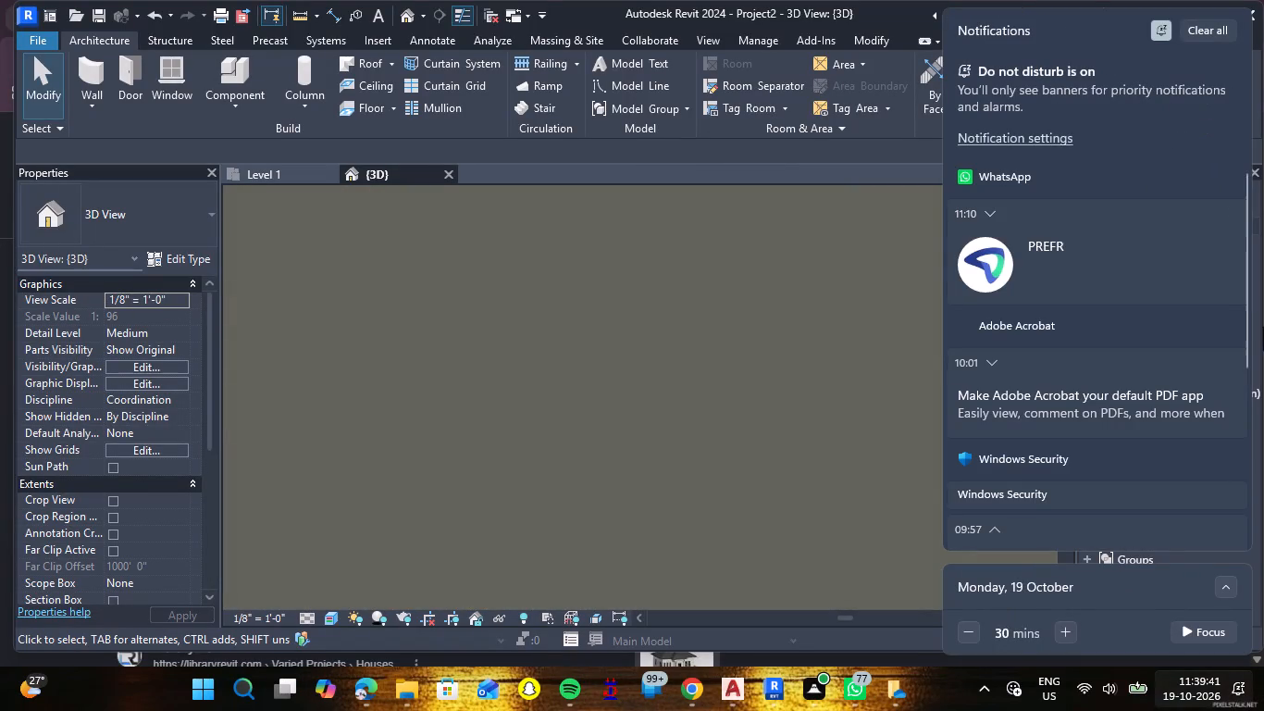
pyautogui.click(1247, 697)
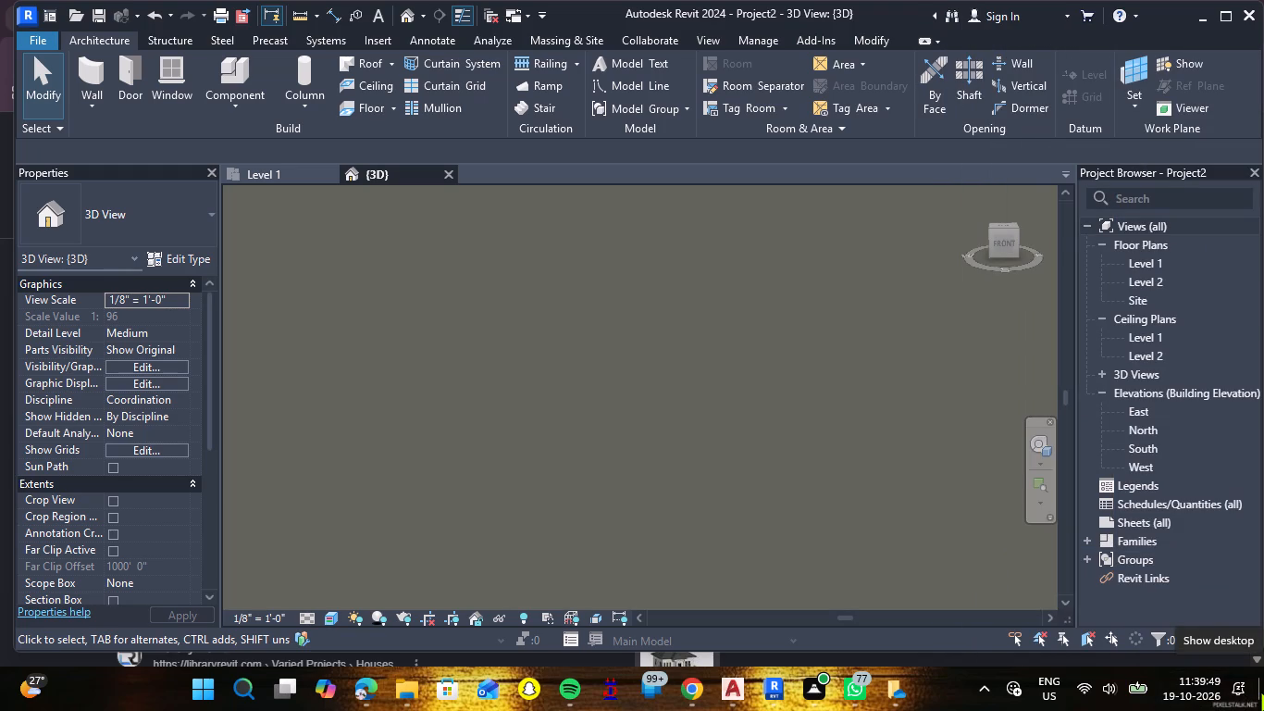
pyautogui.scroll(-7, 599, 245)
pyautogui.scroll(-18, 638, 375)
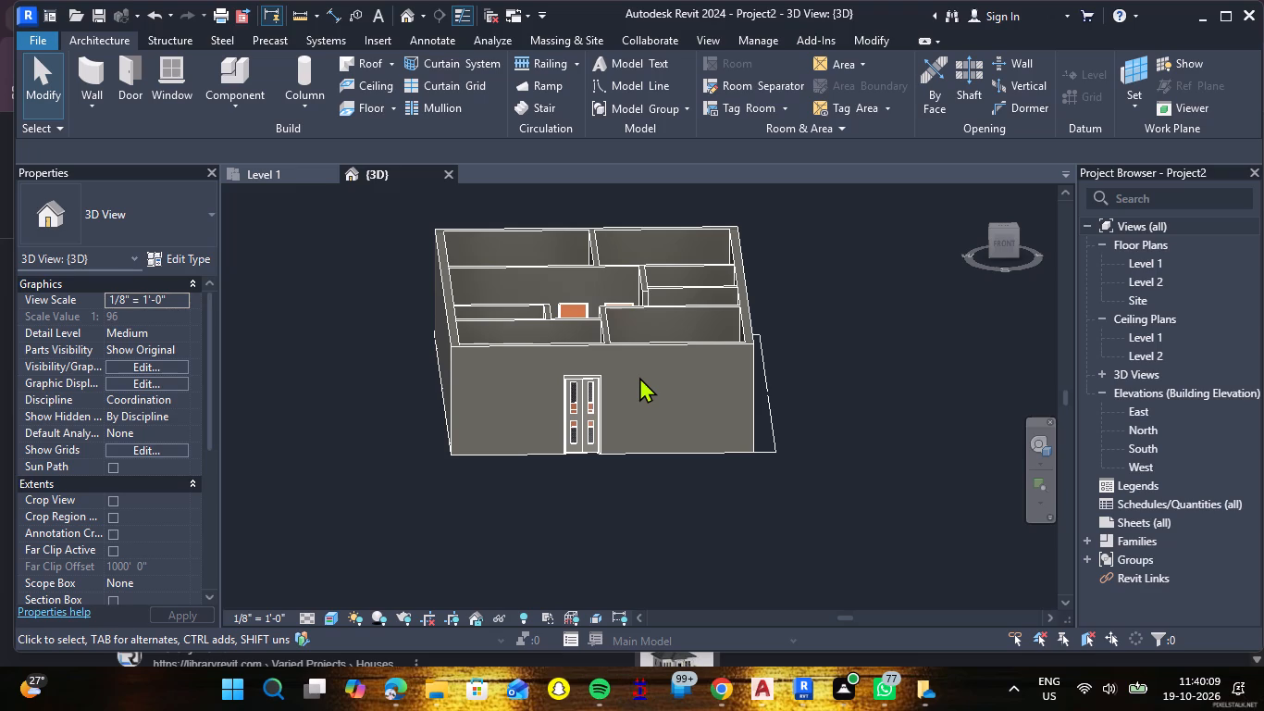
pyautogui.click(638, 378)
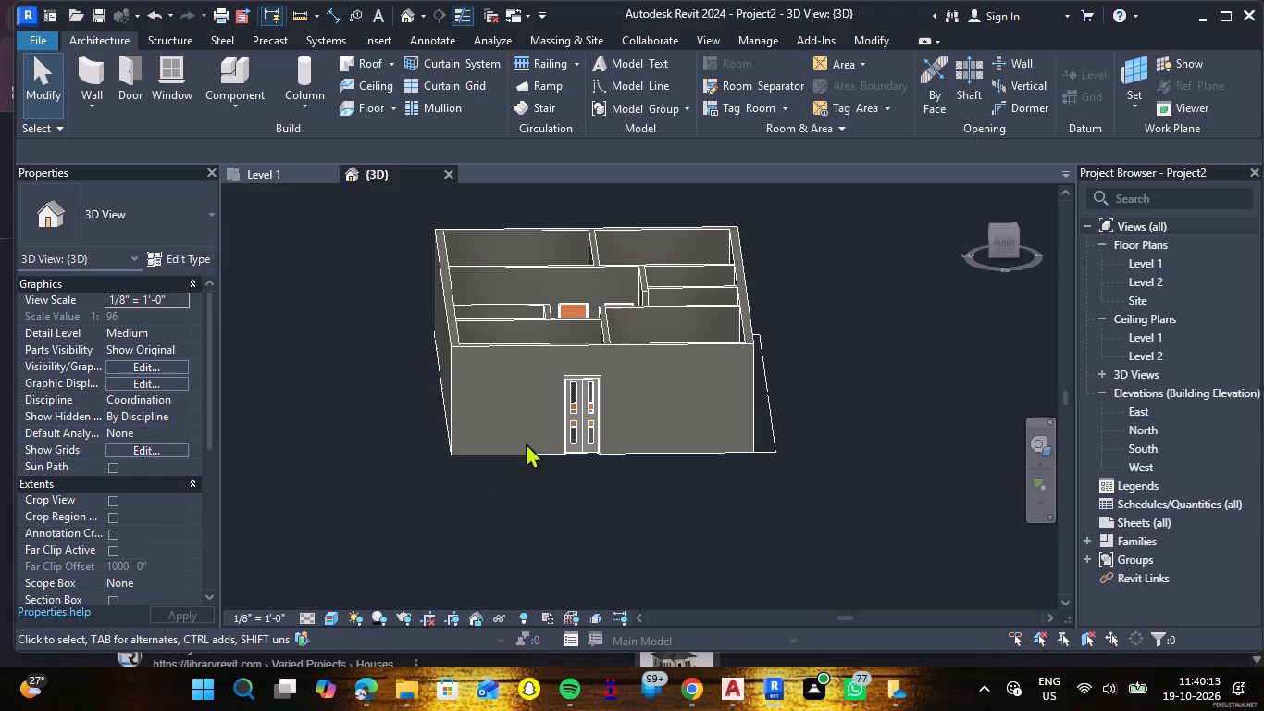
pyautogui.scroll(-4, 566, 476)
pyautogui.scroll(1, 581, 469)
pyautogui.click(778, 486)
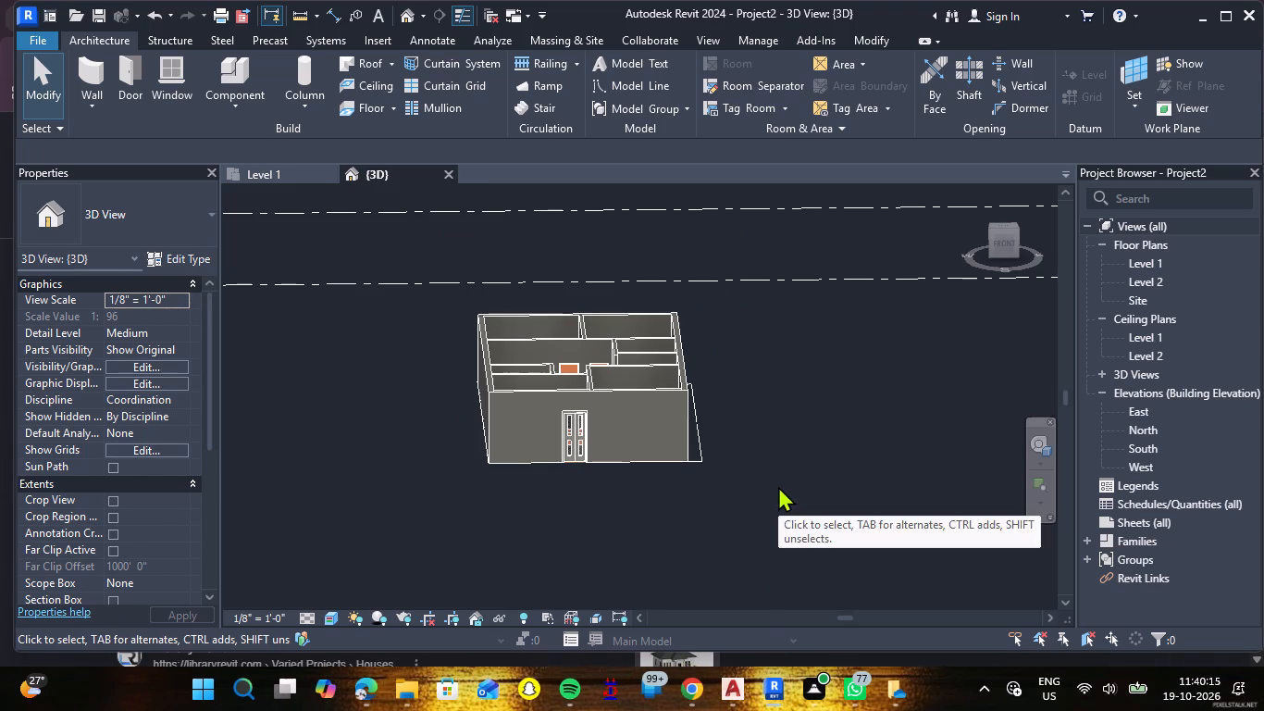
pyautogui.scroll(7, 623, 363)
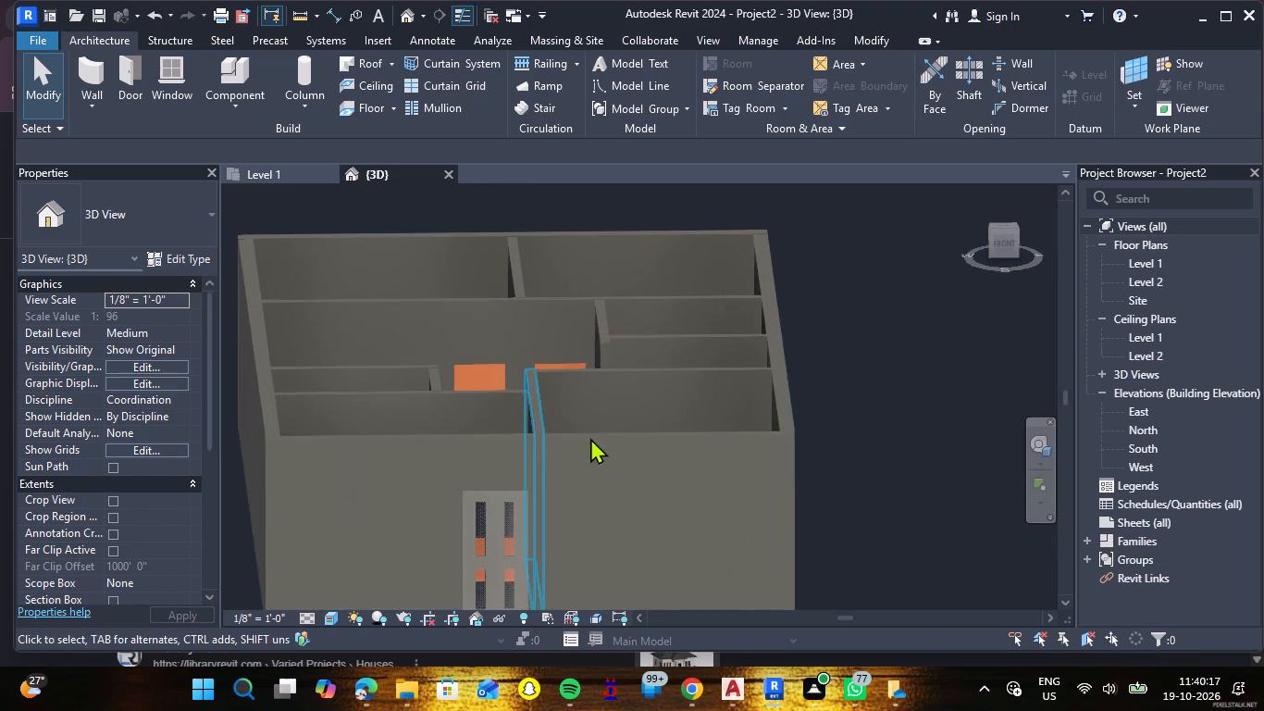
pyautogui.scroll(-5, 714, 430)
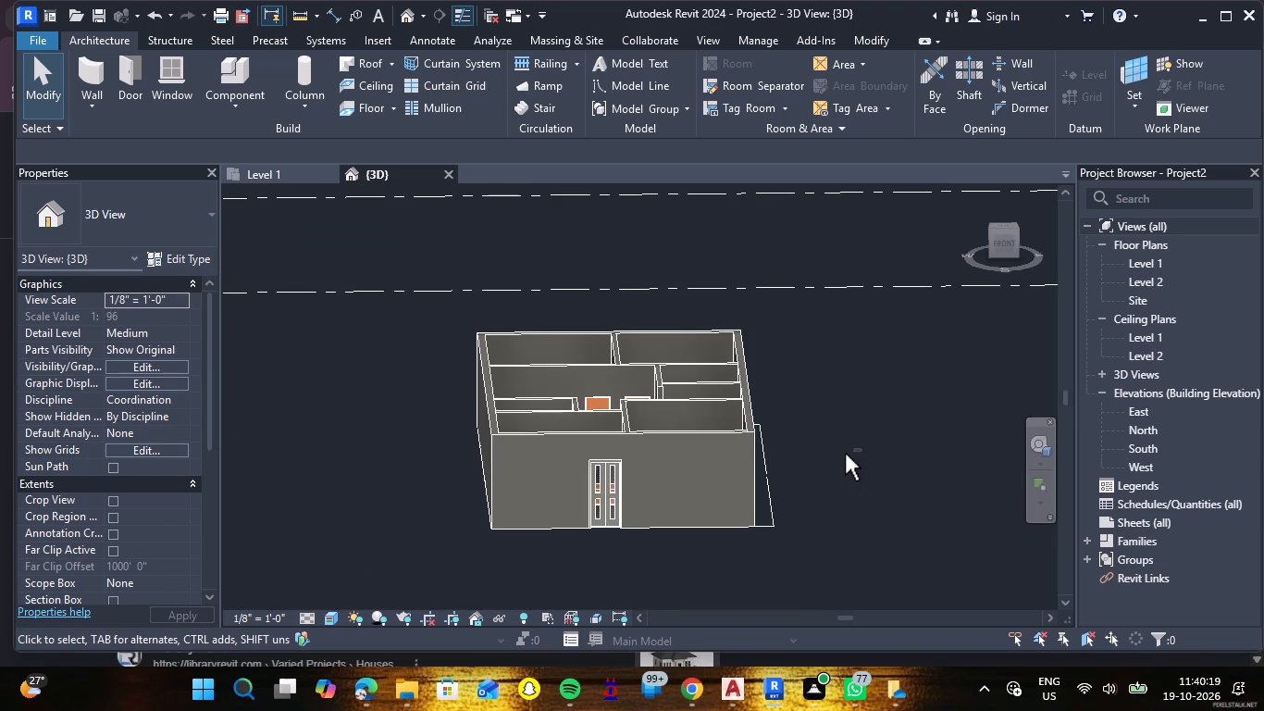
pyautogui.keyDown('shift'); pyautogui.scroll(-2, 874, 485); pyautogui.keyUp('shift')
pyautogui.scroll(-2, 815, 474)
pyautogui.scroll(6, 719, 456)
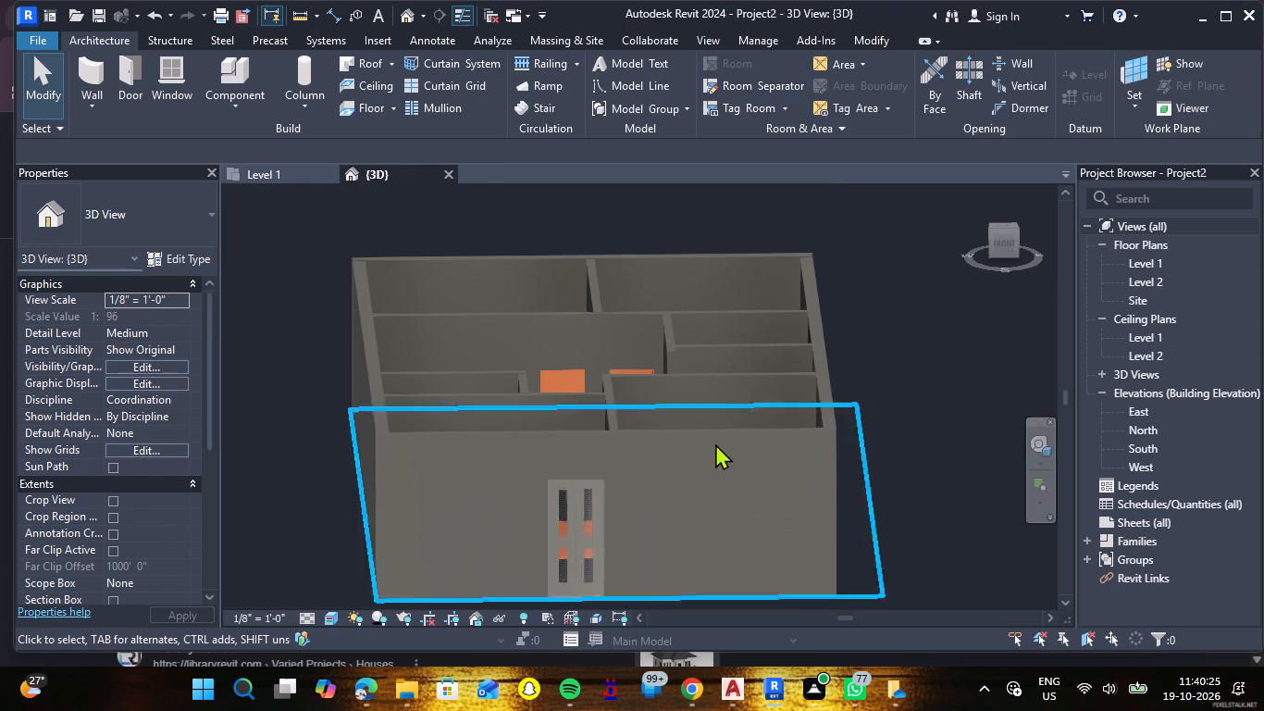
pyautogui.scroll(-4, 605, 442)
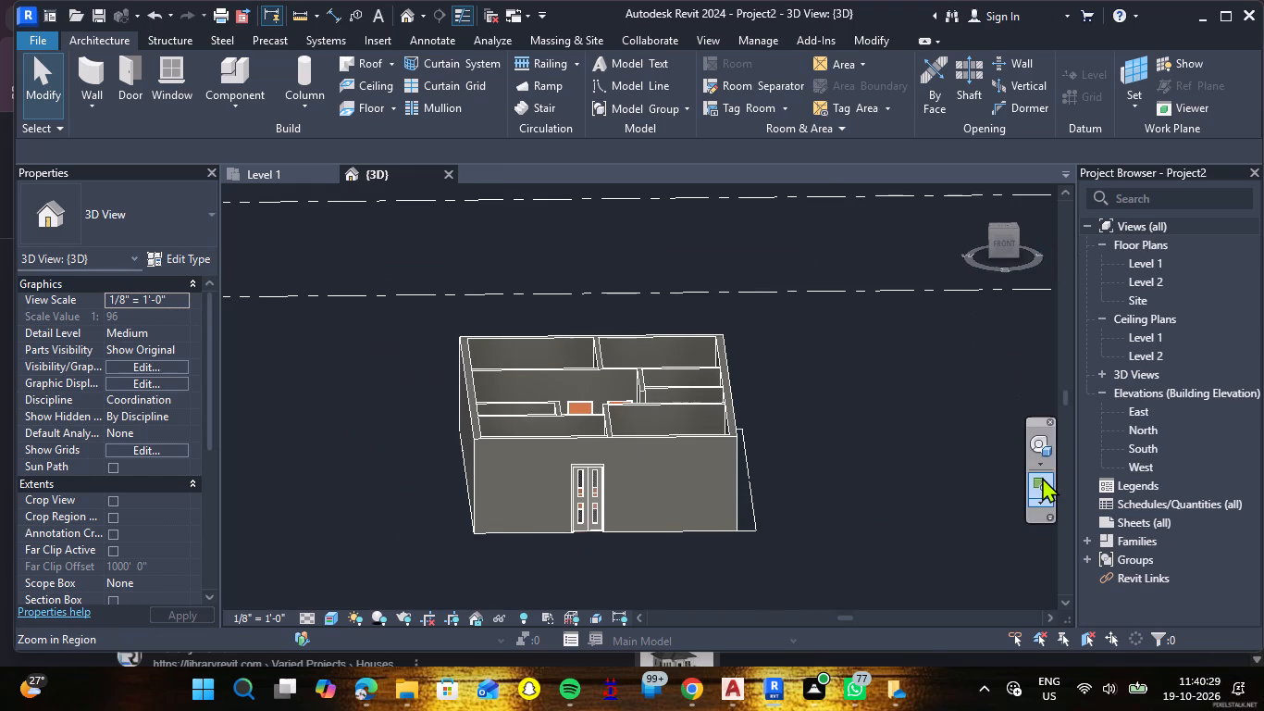
# Examine the placed doors and room layout of the 3D house model from directly above, the east side and the raised front.
pyautogui.click(1037, 448)
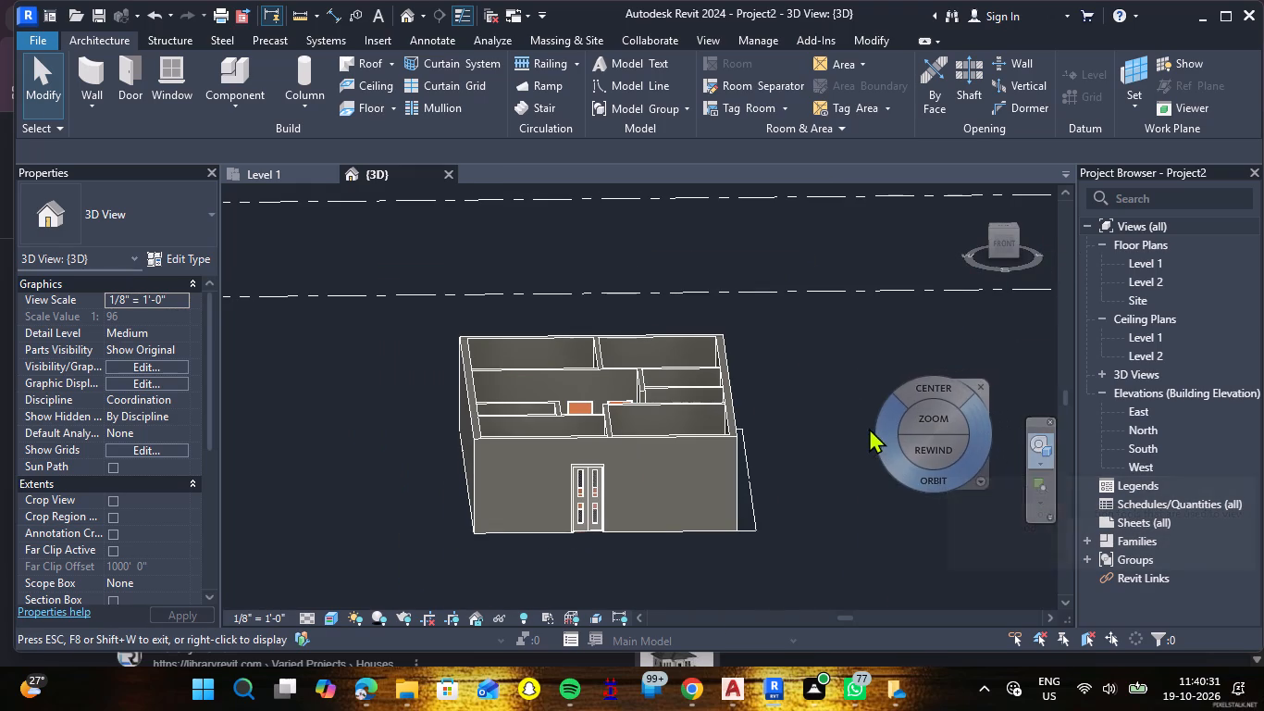
pyautogui.click(864, 416)
pyautogui.moveTo(874, 403); pyautogui.dragTo(867, 492)
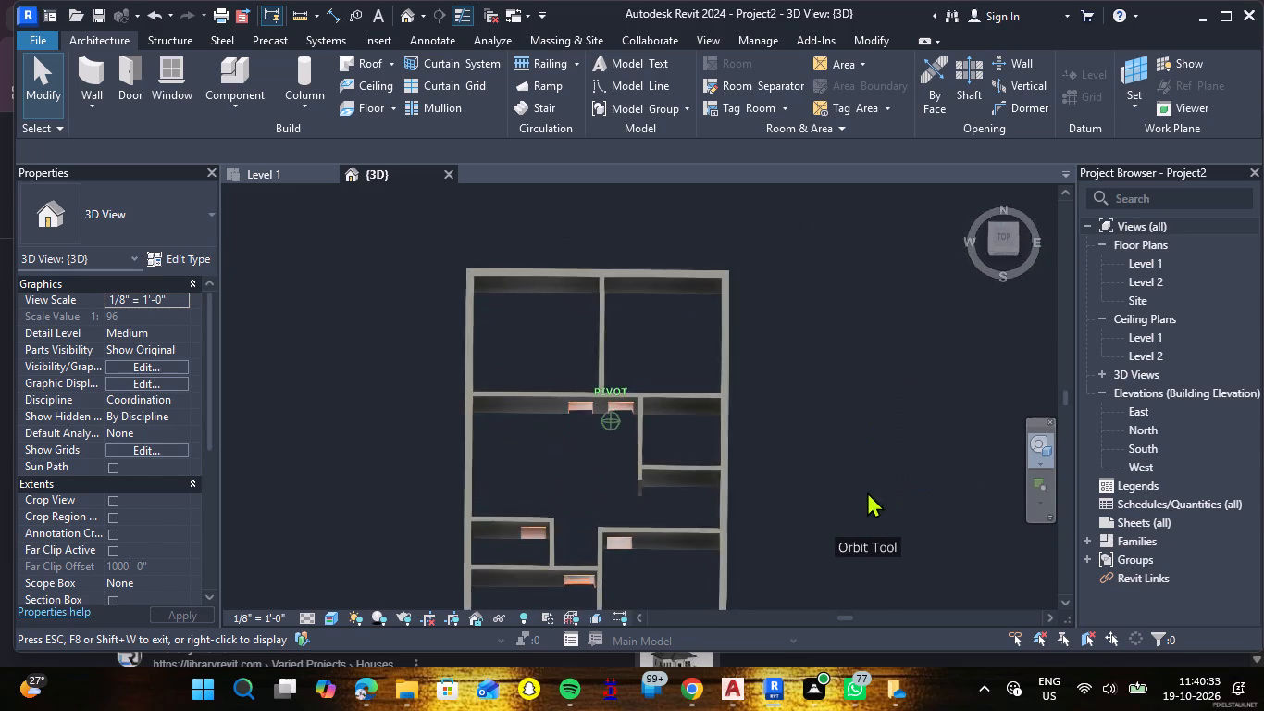
pyautogui.moveTo(867, 492); pyautogui.dragTo(628, 445)
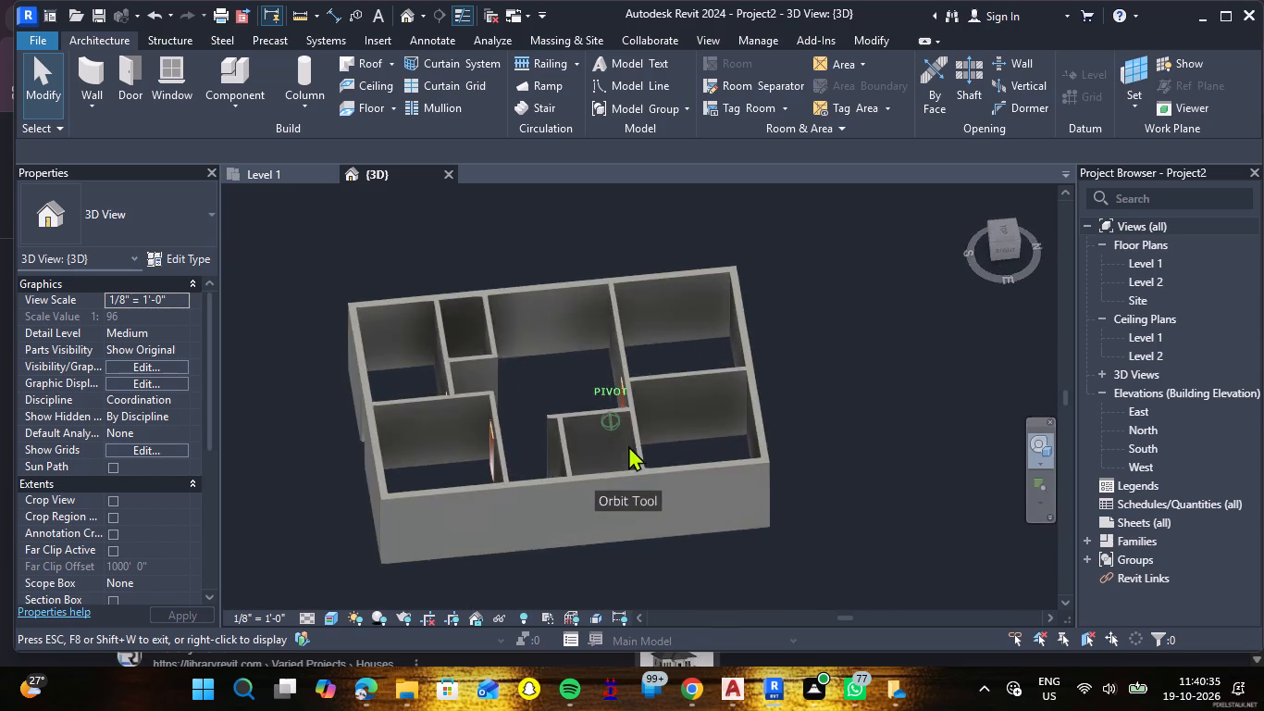
pyautogui.moveTo(628, 445); pyautogui.dragTo(860, 439)
pyautogui.scroll(-2, 865, 368)
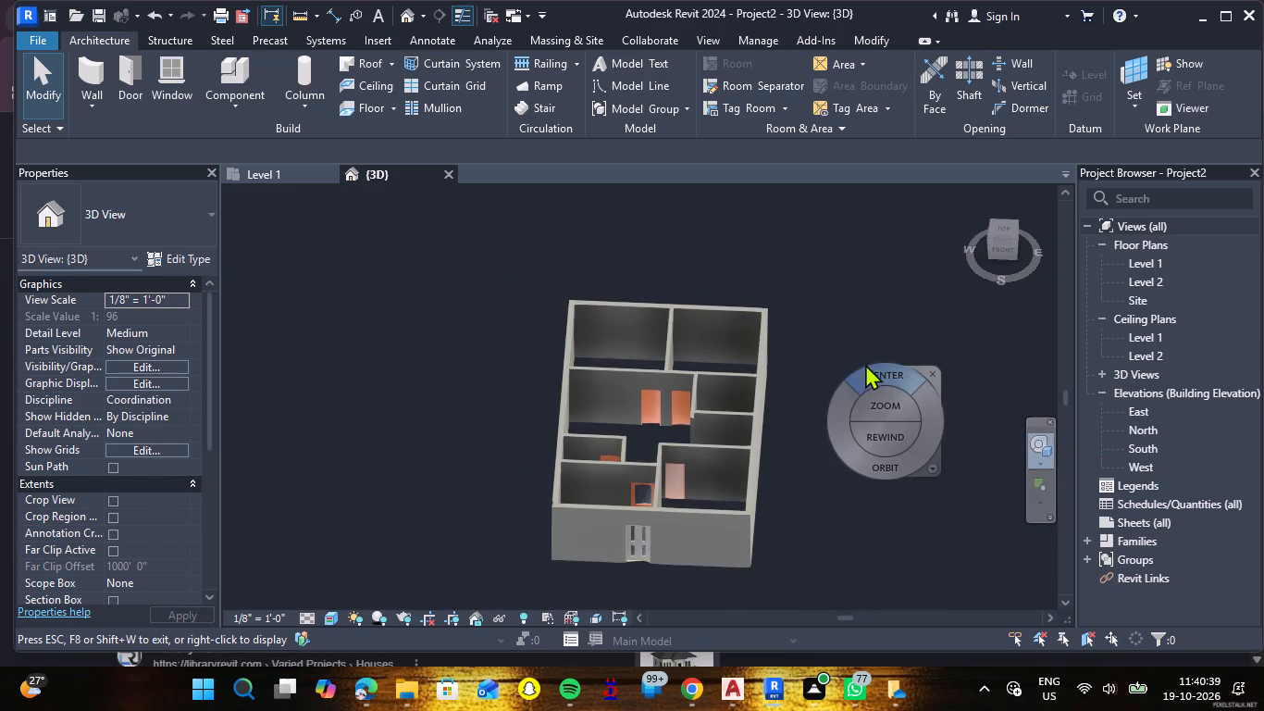
pyautogui.press('Escape')
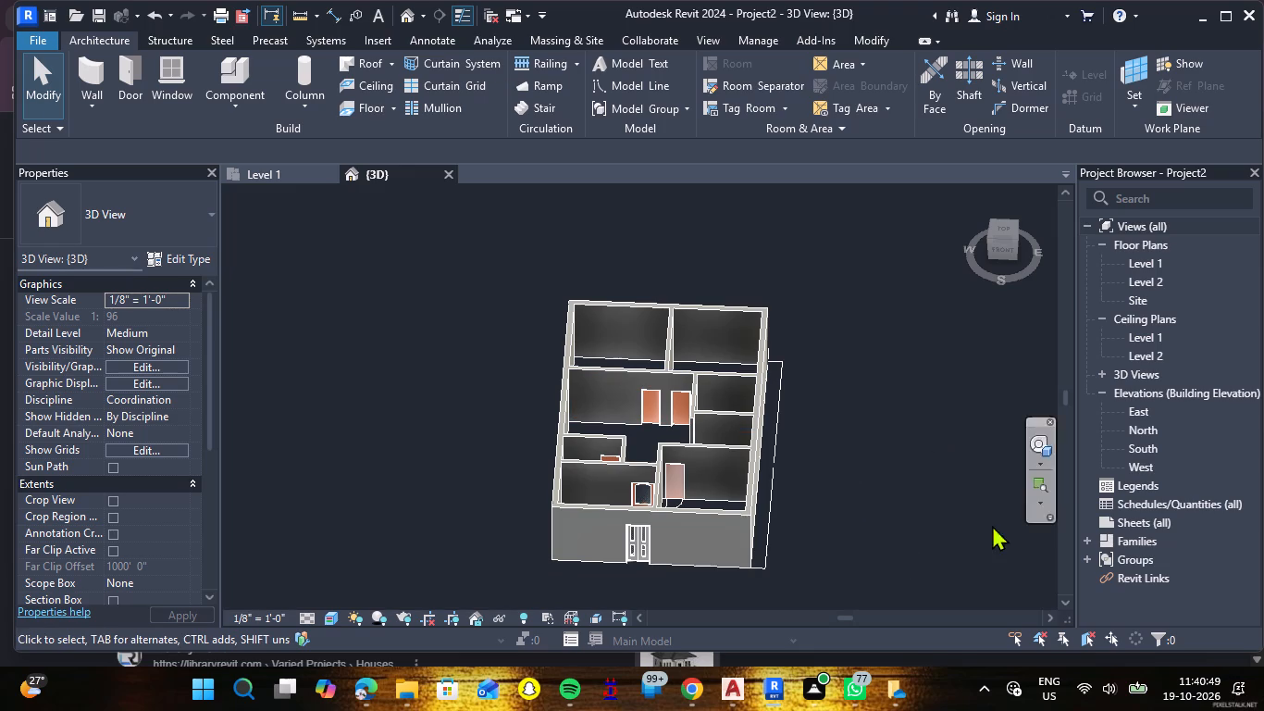
pyautogui.keyDown('shift'); pyautogui.scroll(-1, 856, 479); pyautogui.keyUp('shift')
pyautogui.scroll(-5, 829, 507)
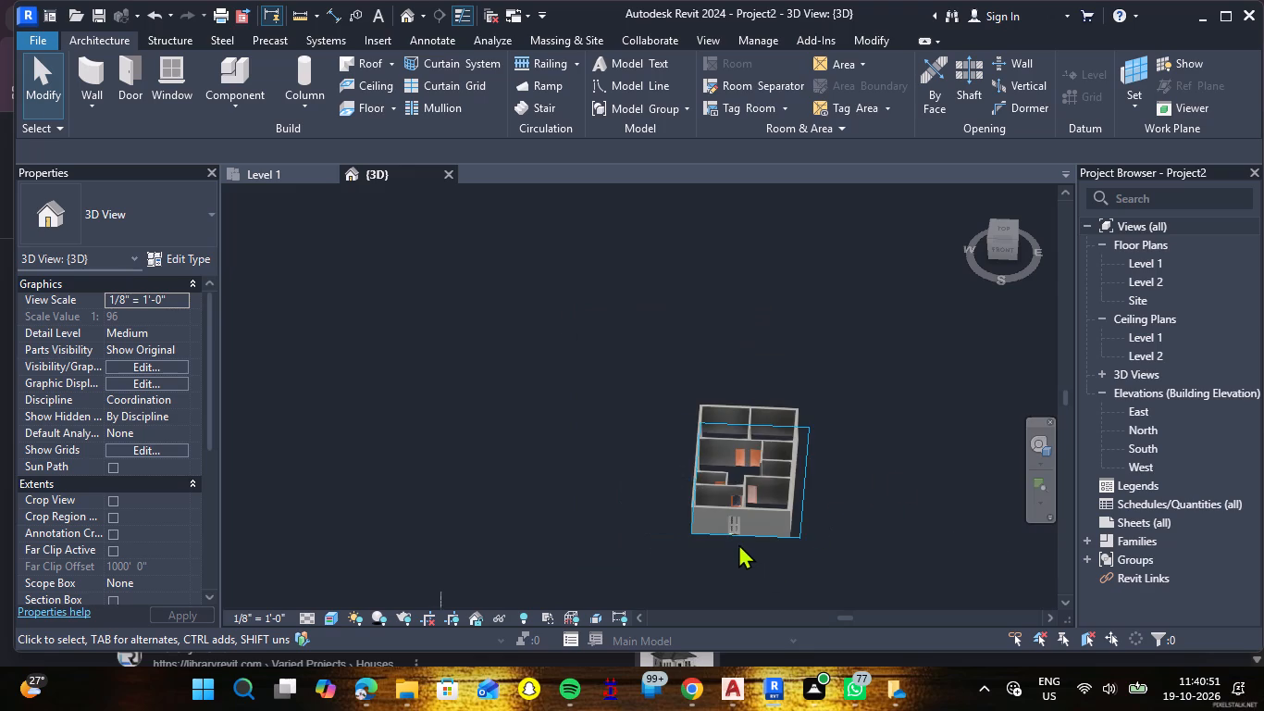
pyautogui.scroll(9, 738, 540)
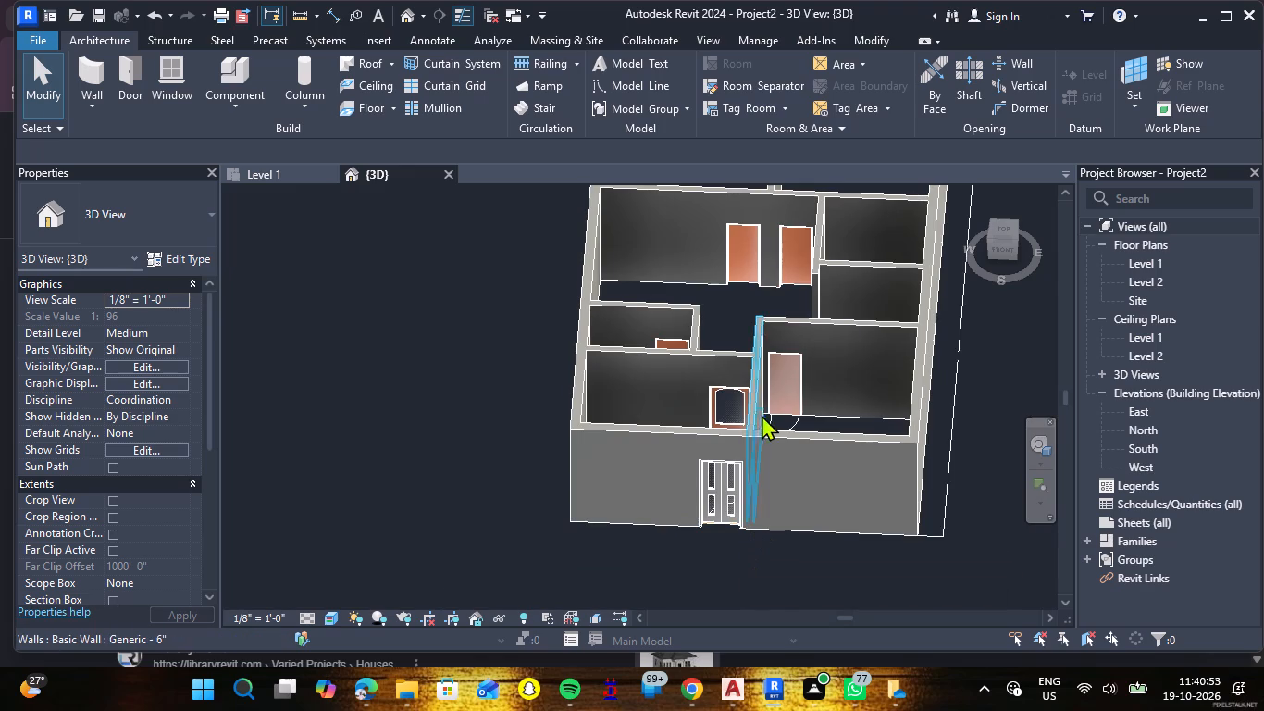
pyautogui.scroll(-1, 765, 405)
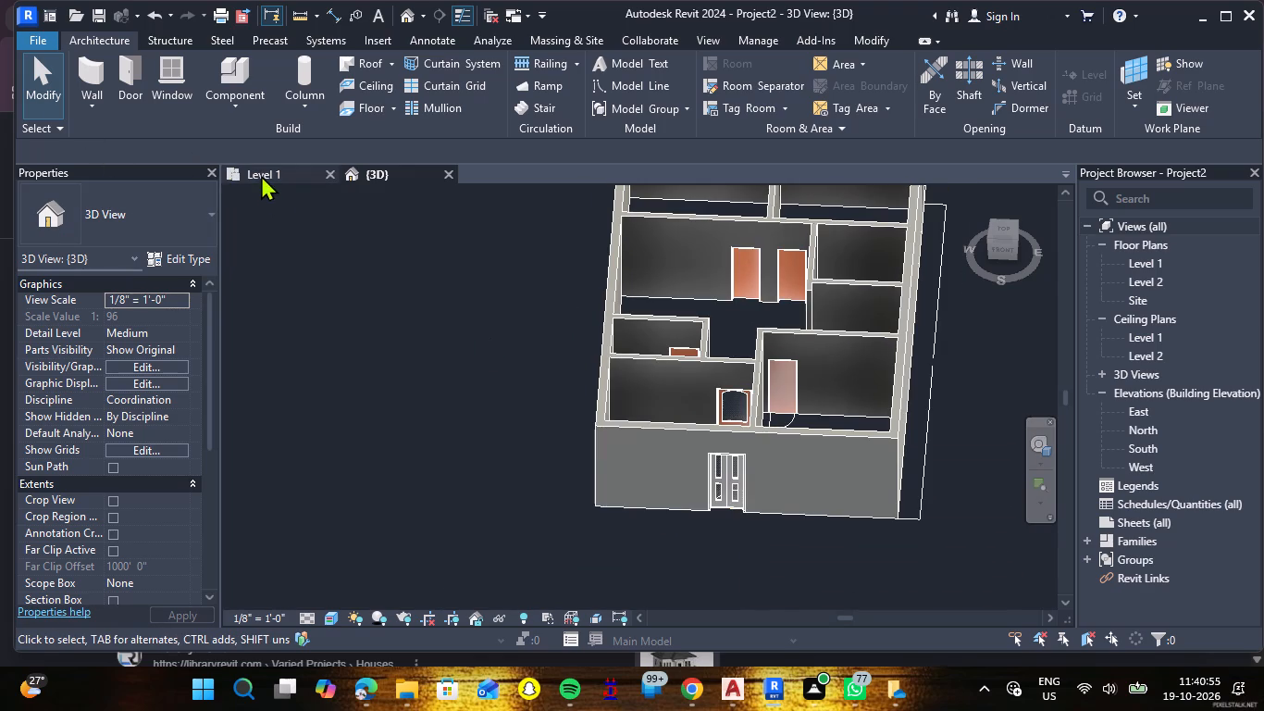
# Return to the Level 1 floor plan view.
pyautogui.click(264, 175)
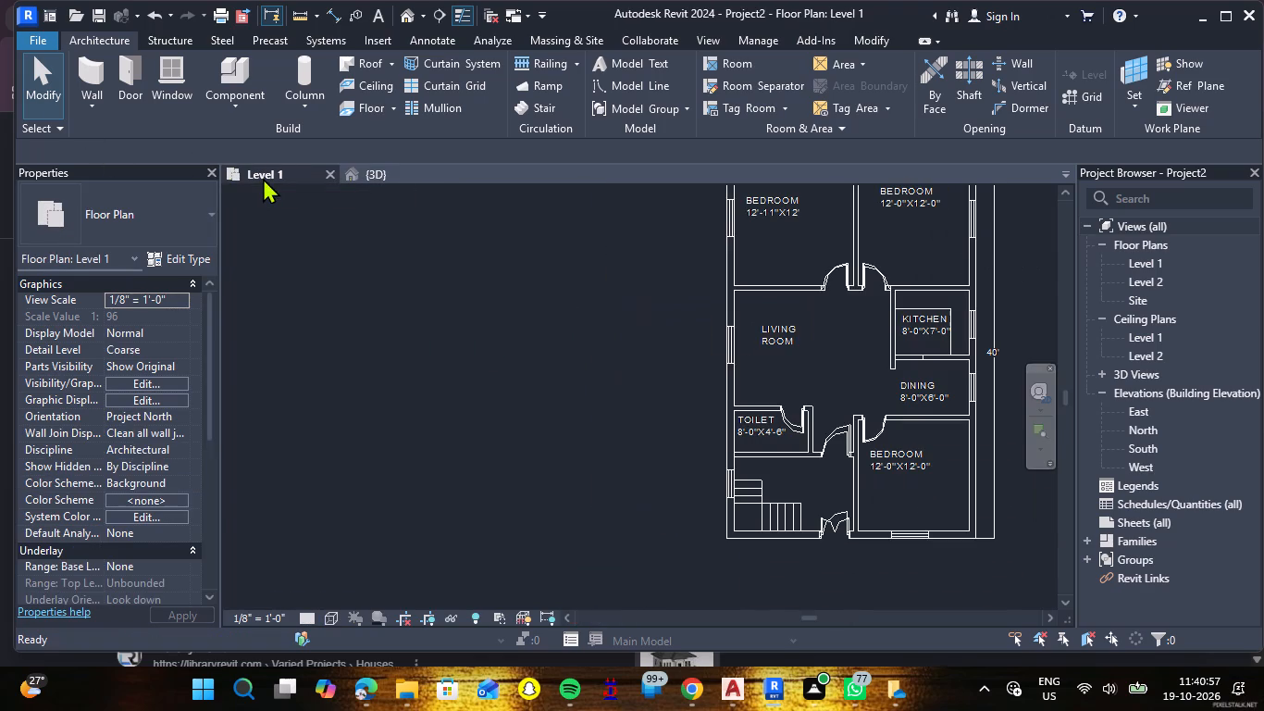
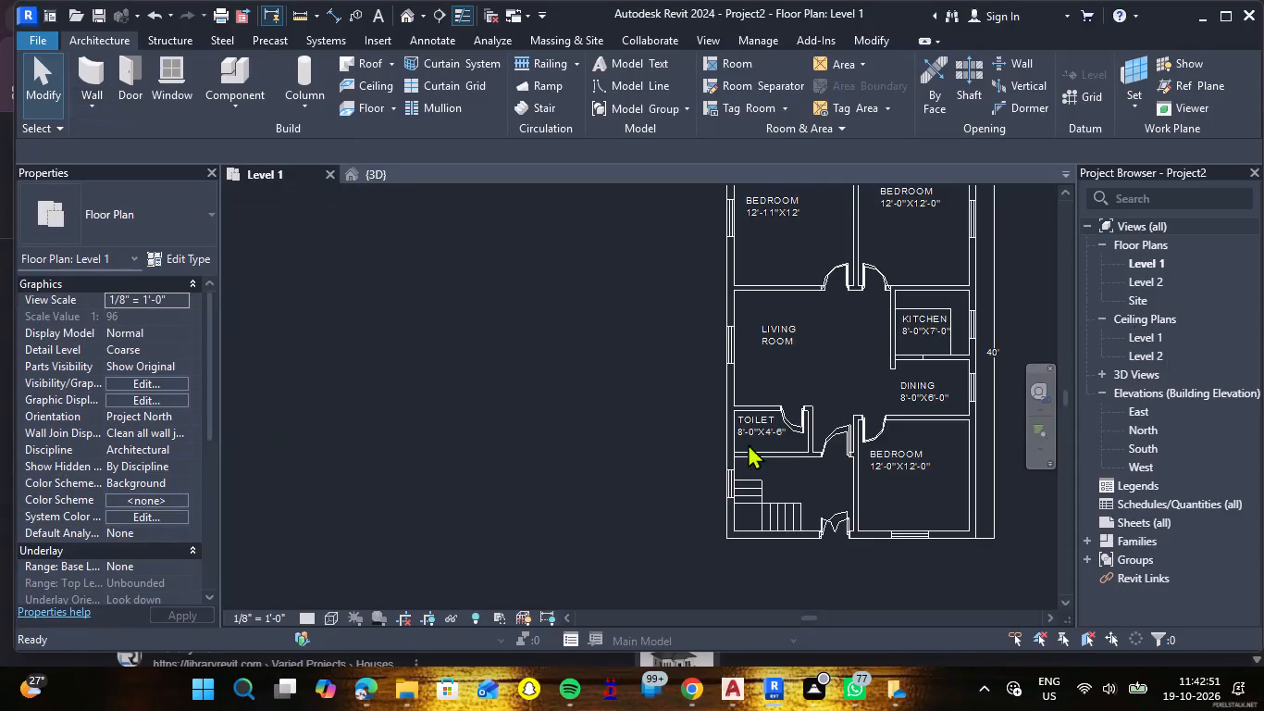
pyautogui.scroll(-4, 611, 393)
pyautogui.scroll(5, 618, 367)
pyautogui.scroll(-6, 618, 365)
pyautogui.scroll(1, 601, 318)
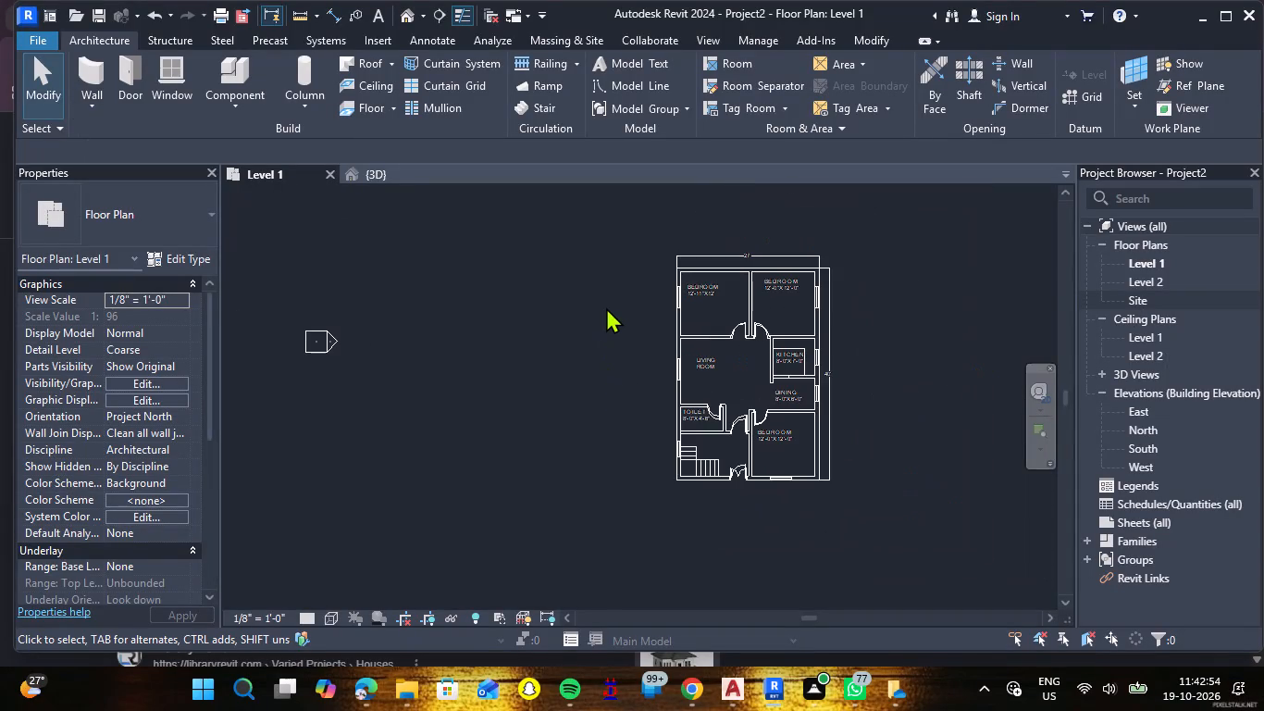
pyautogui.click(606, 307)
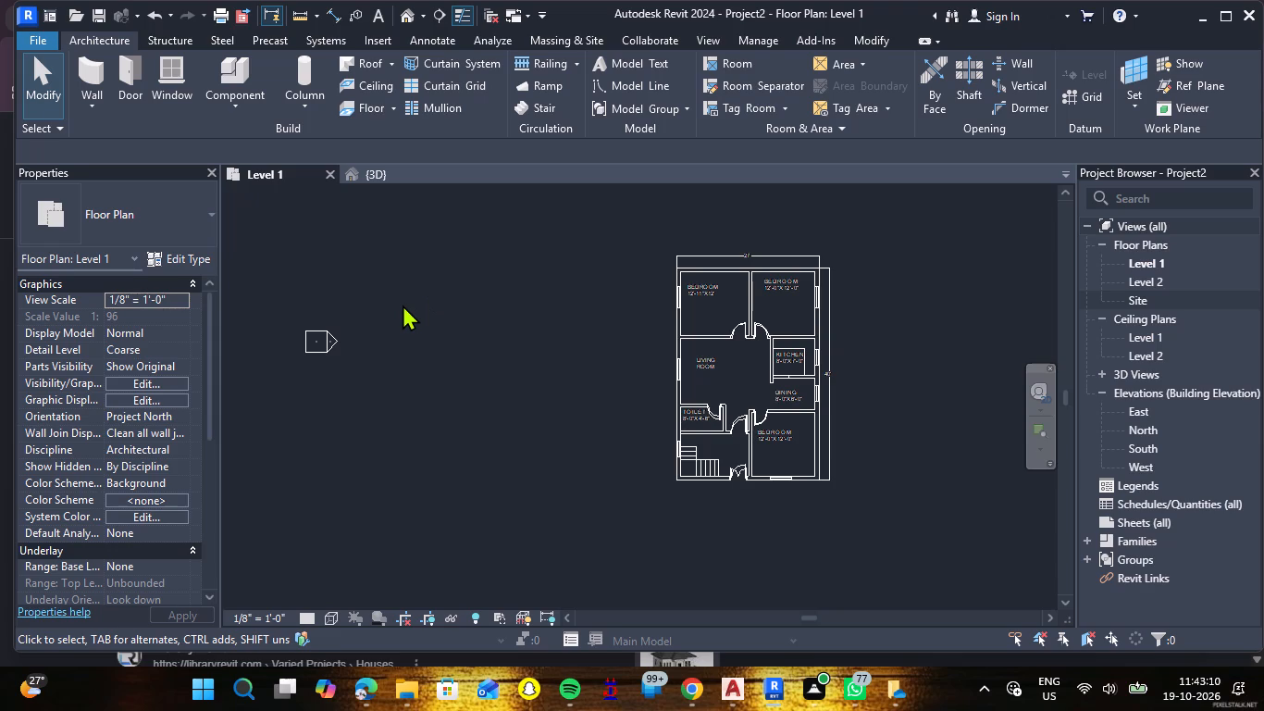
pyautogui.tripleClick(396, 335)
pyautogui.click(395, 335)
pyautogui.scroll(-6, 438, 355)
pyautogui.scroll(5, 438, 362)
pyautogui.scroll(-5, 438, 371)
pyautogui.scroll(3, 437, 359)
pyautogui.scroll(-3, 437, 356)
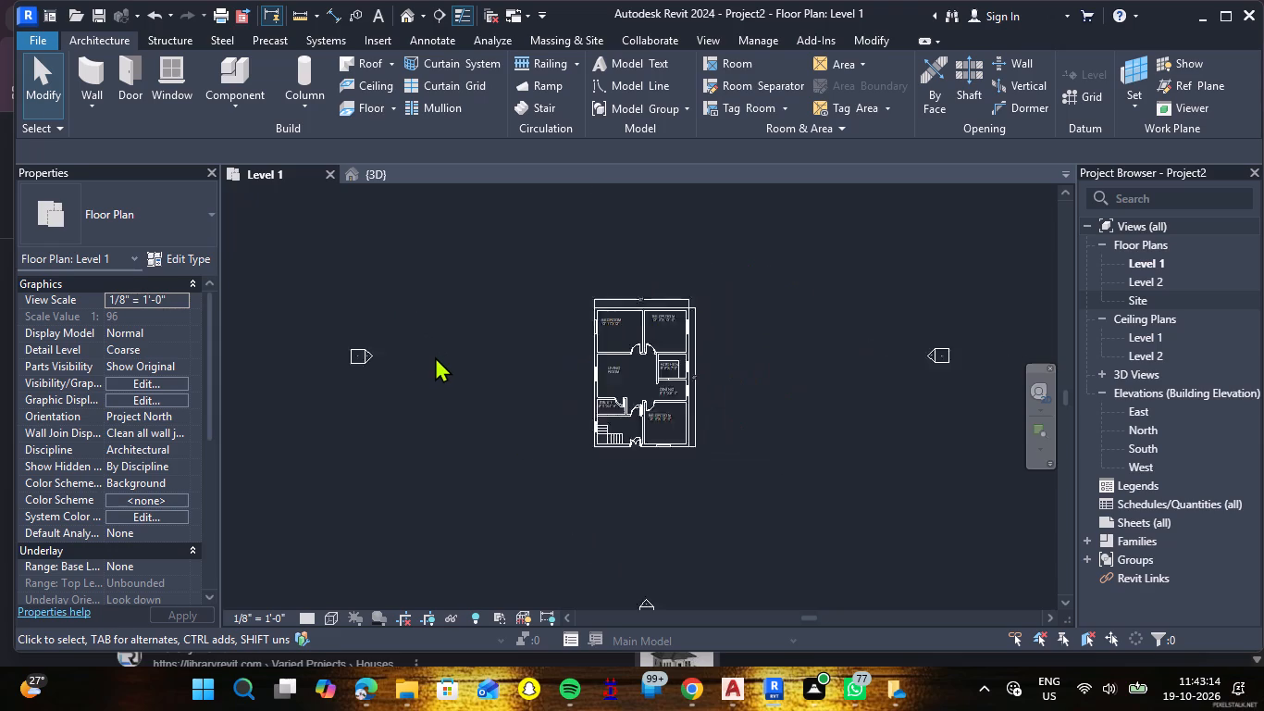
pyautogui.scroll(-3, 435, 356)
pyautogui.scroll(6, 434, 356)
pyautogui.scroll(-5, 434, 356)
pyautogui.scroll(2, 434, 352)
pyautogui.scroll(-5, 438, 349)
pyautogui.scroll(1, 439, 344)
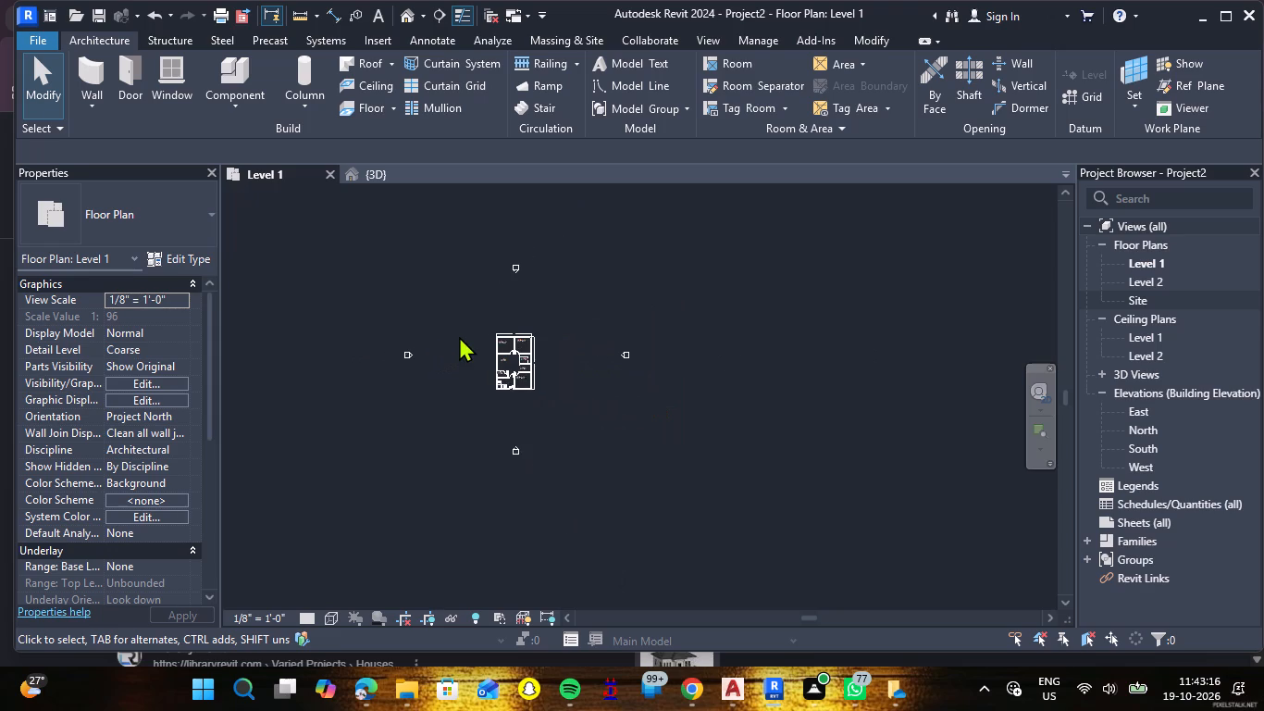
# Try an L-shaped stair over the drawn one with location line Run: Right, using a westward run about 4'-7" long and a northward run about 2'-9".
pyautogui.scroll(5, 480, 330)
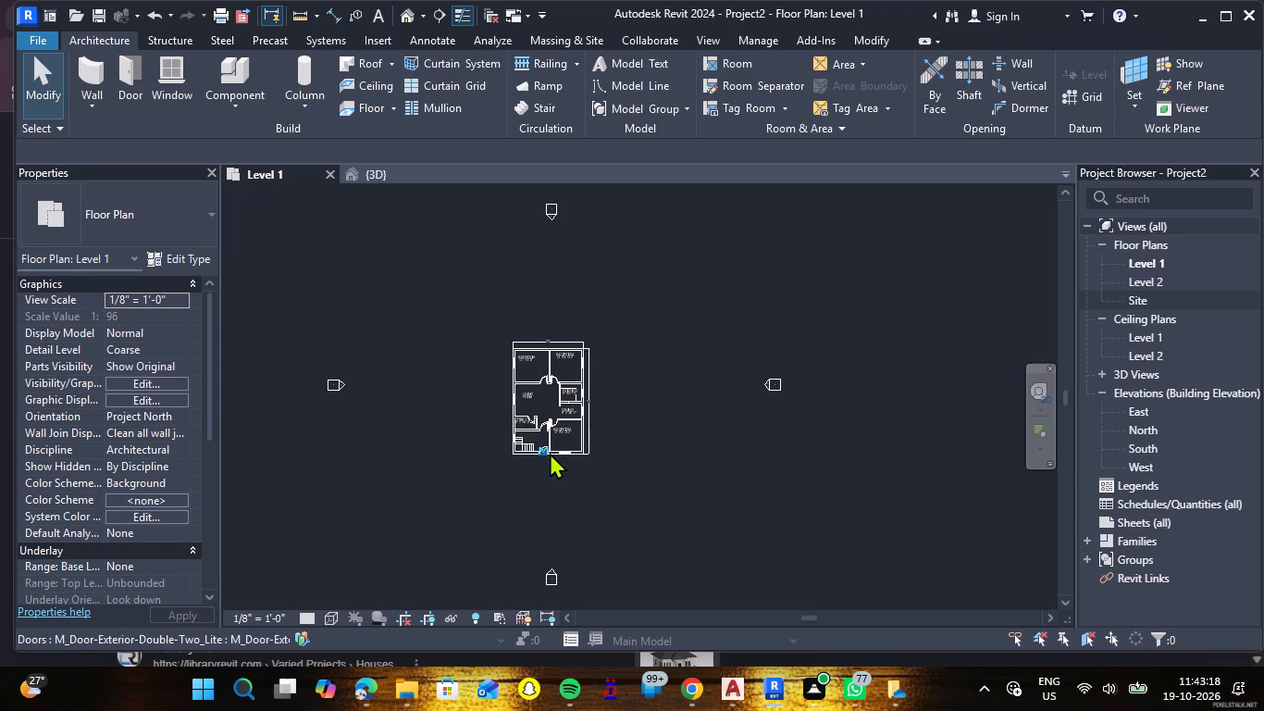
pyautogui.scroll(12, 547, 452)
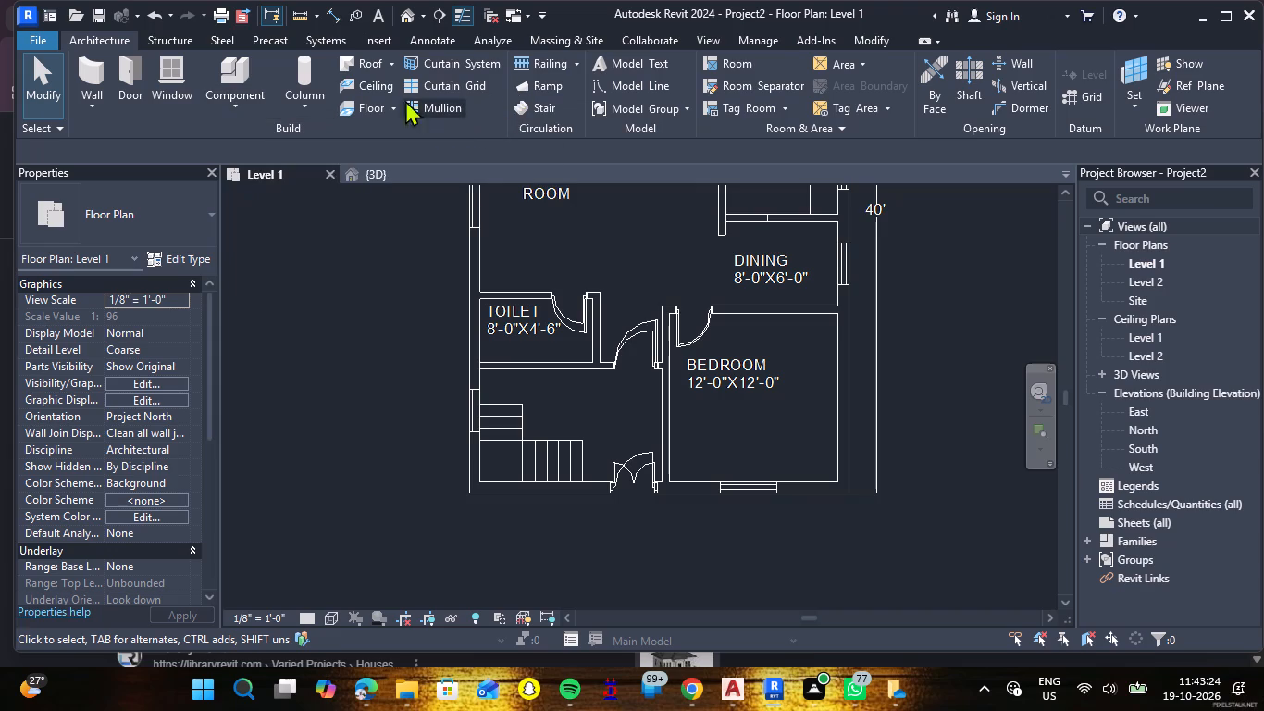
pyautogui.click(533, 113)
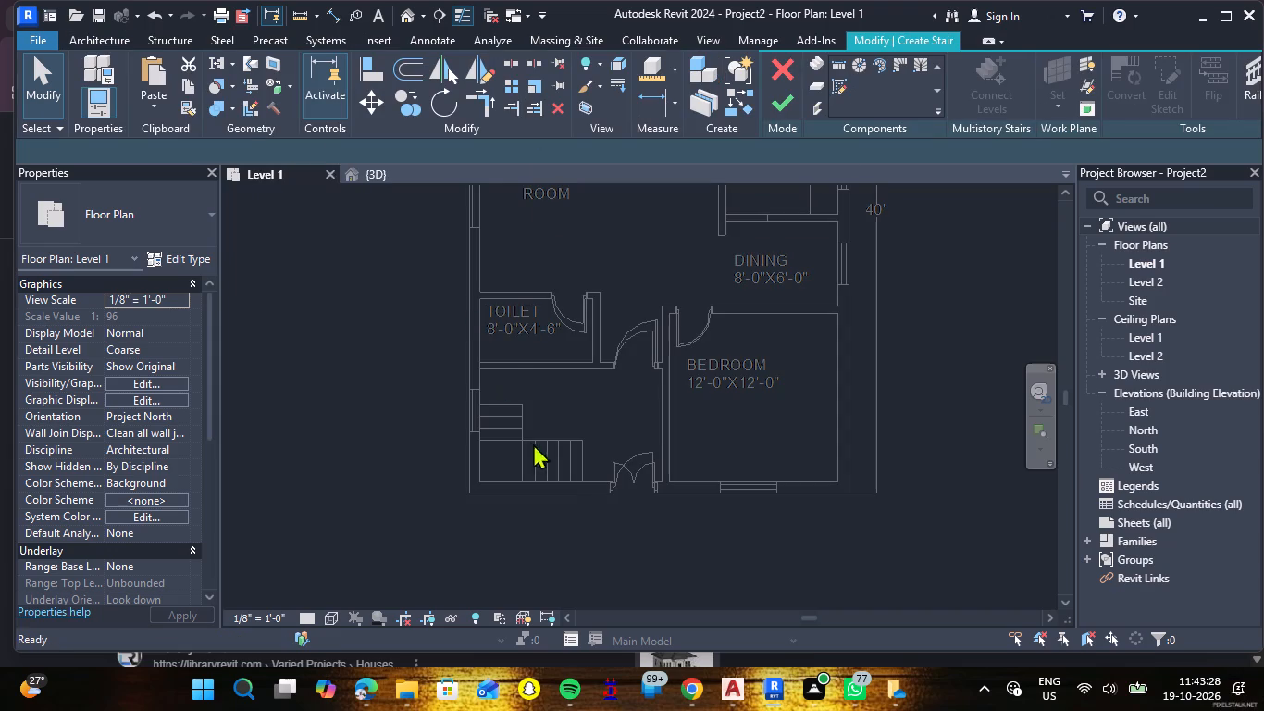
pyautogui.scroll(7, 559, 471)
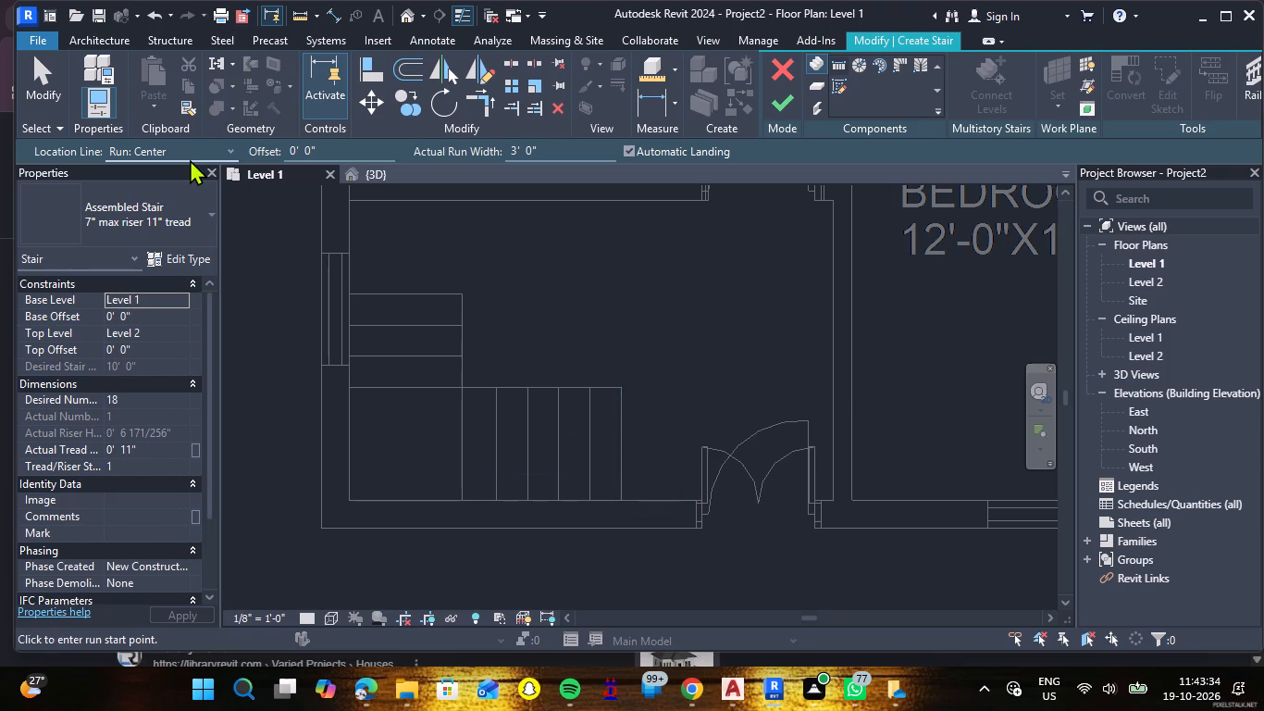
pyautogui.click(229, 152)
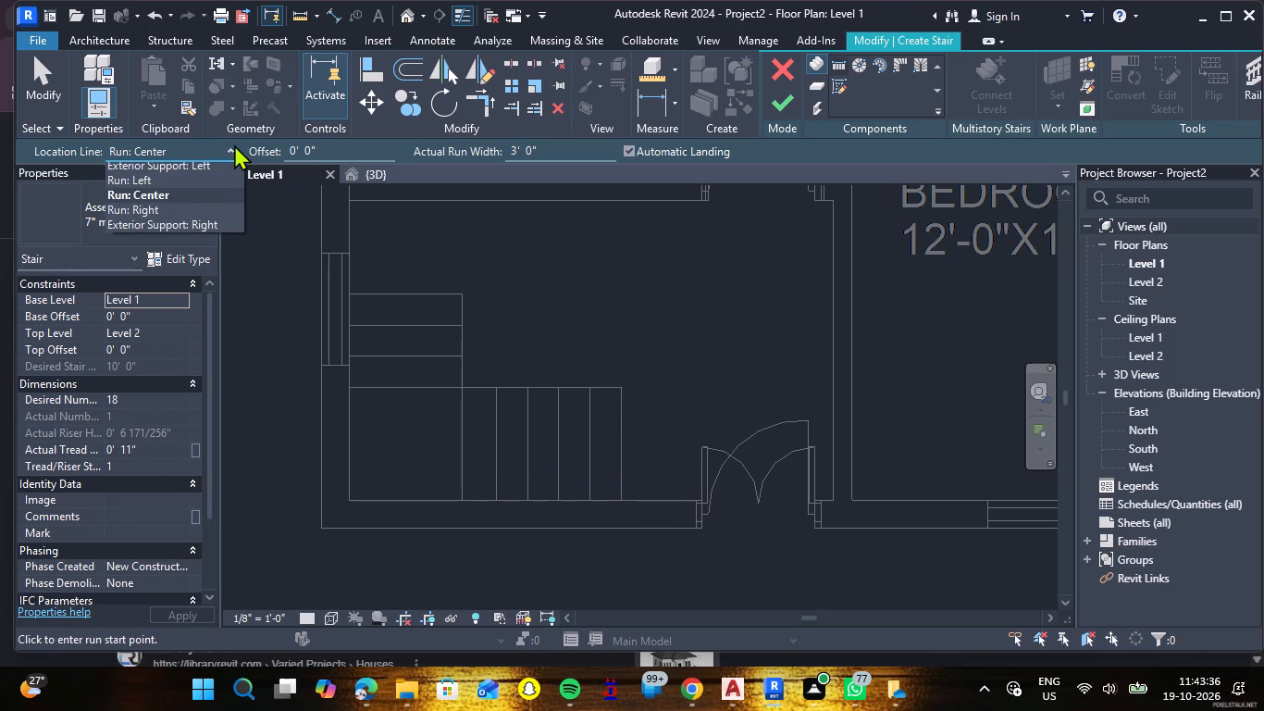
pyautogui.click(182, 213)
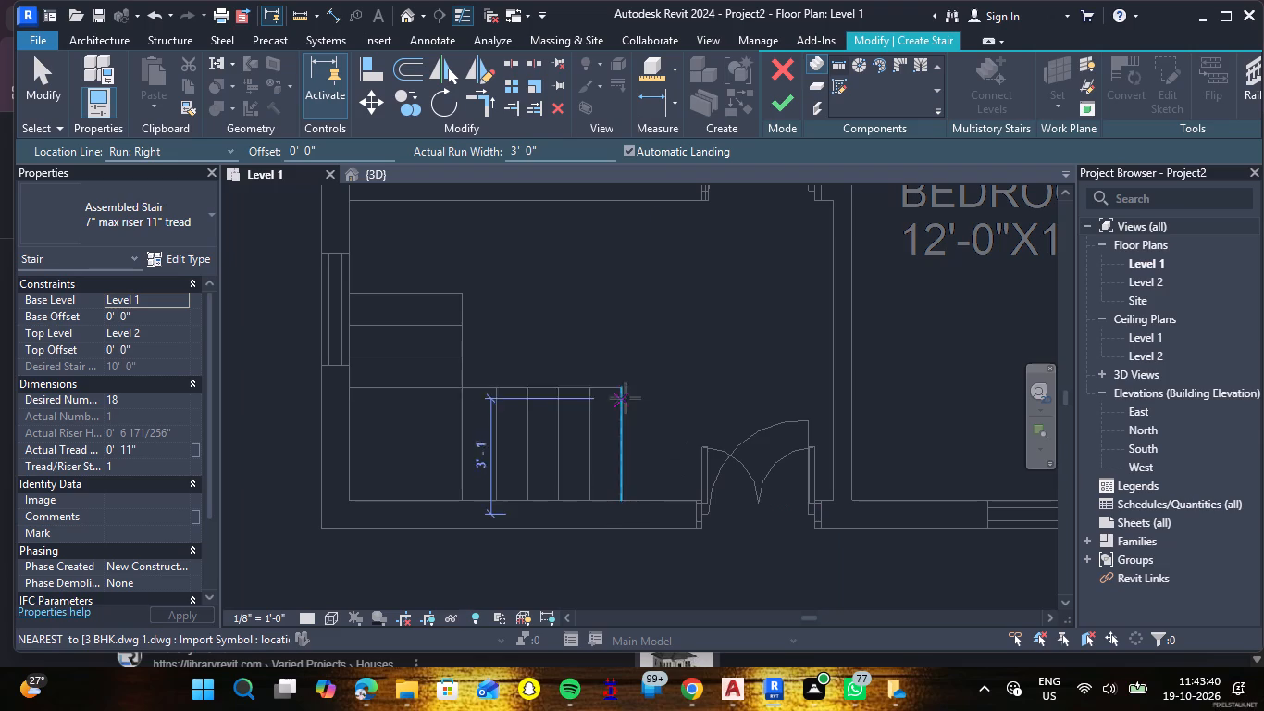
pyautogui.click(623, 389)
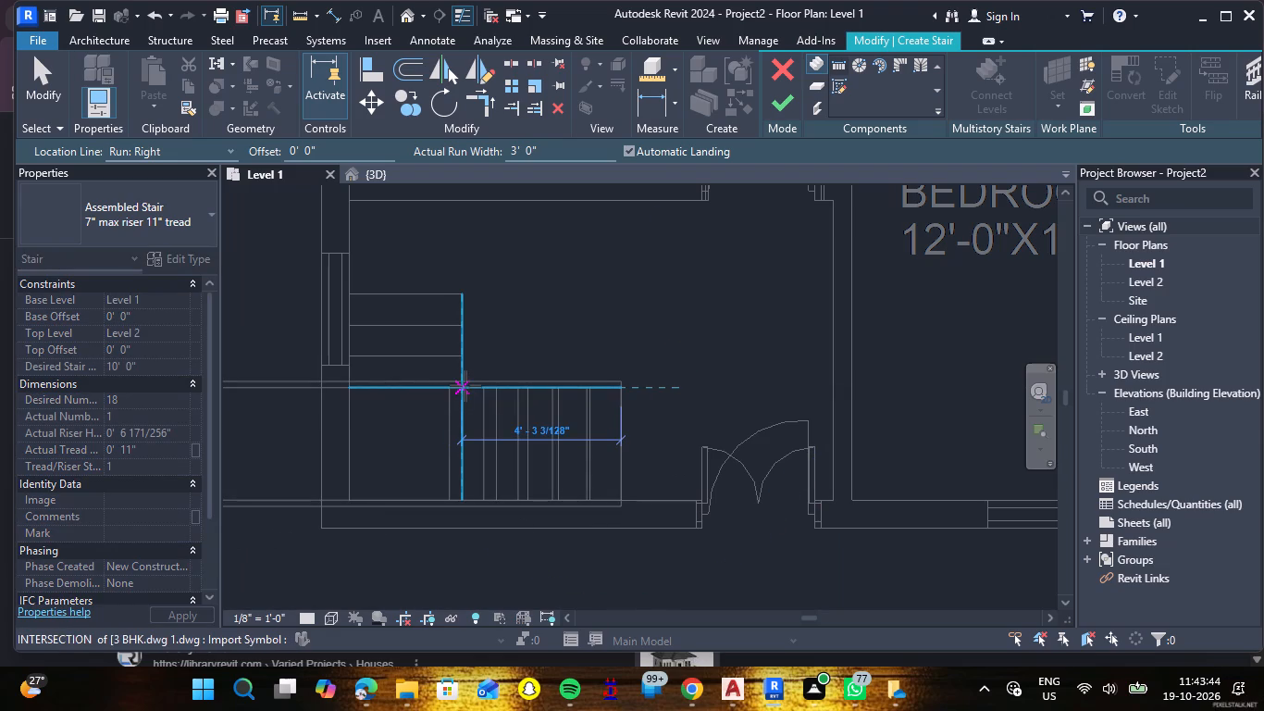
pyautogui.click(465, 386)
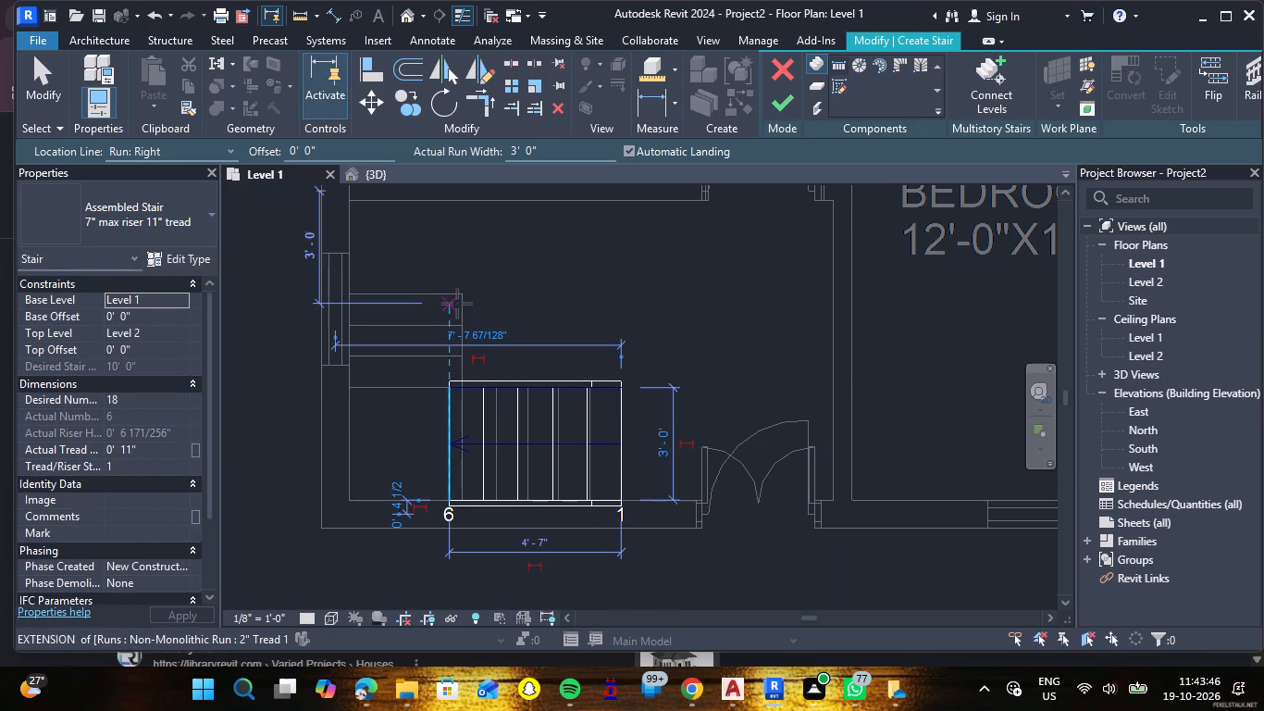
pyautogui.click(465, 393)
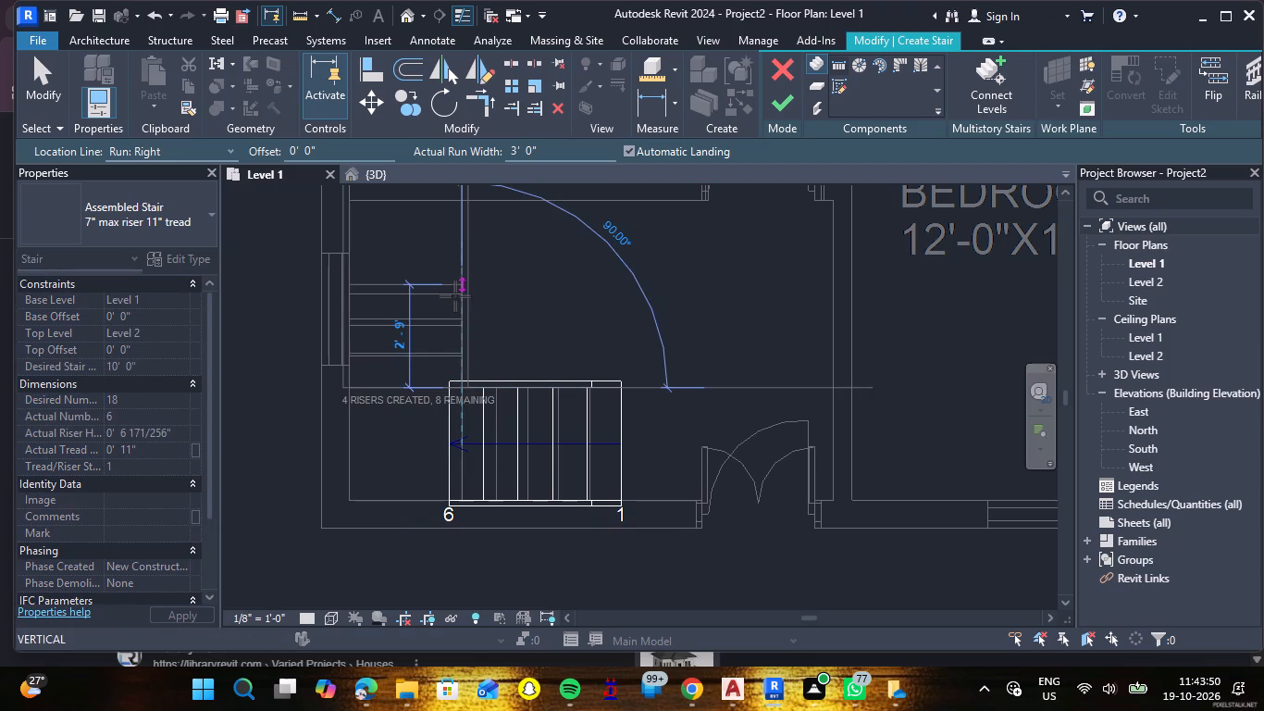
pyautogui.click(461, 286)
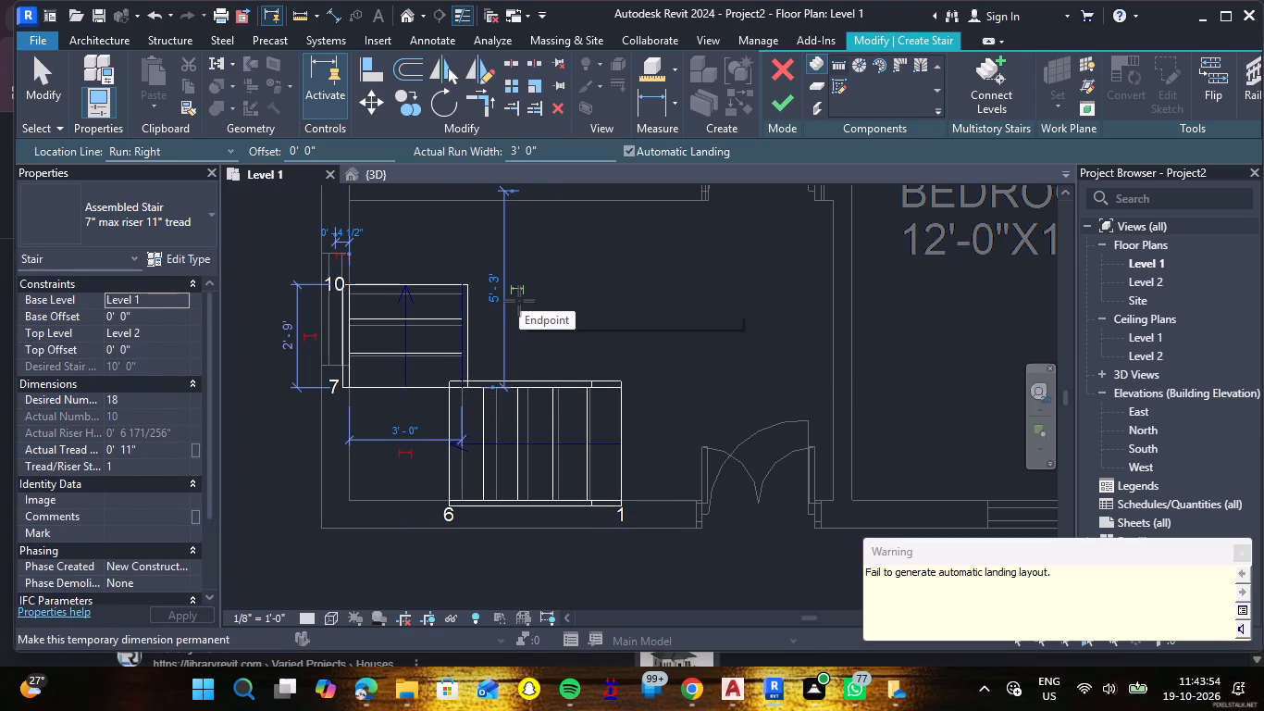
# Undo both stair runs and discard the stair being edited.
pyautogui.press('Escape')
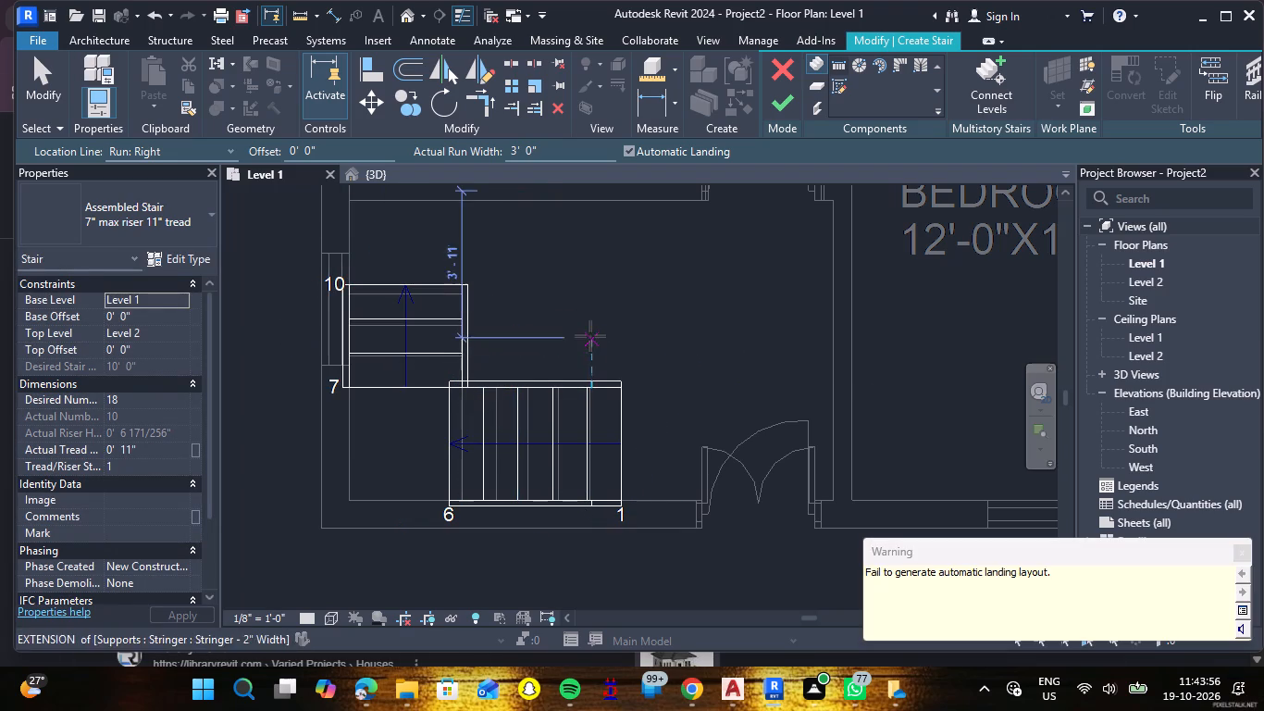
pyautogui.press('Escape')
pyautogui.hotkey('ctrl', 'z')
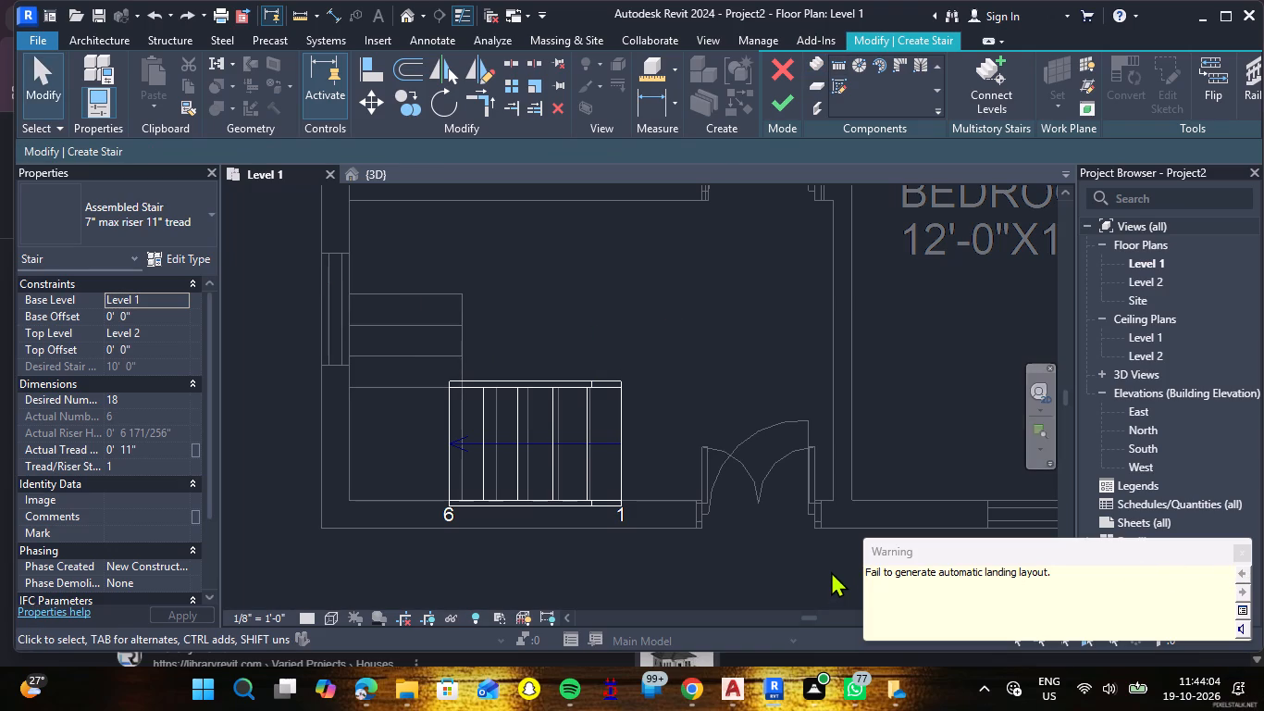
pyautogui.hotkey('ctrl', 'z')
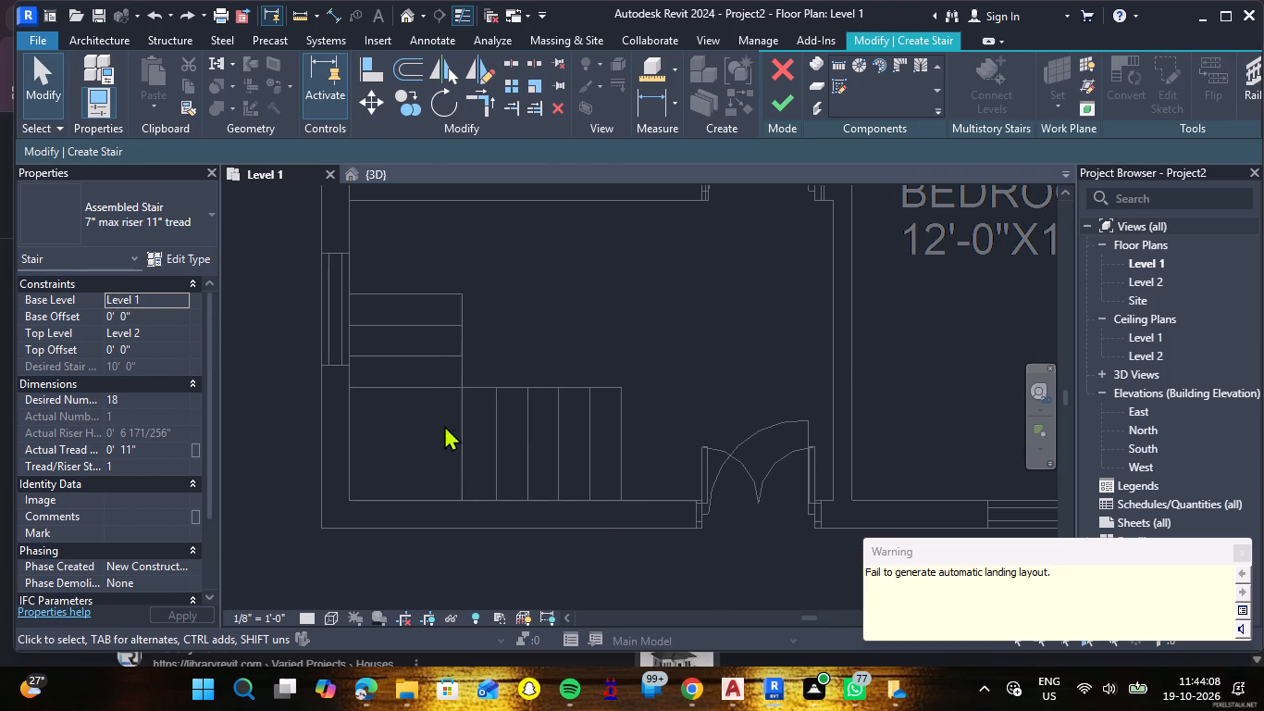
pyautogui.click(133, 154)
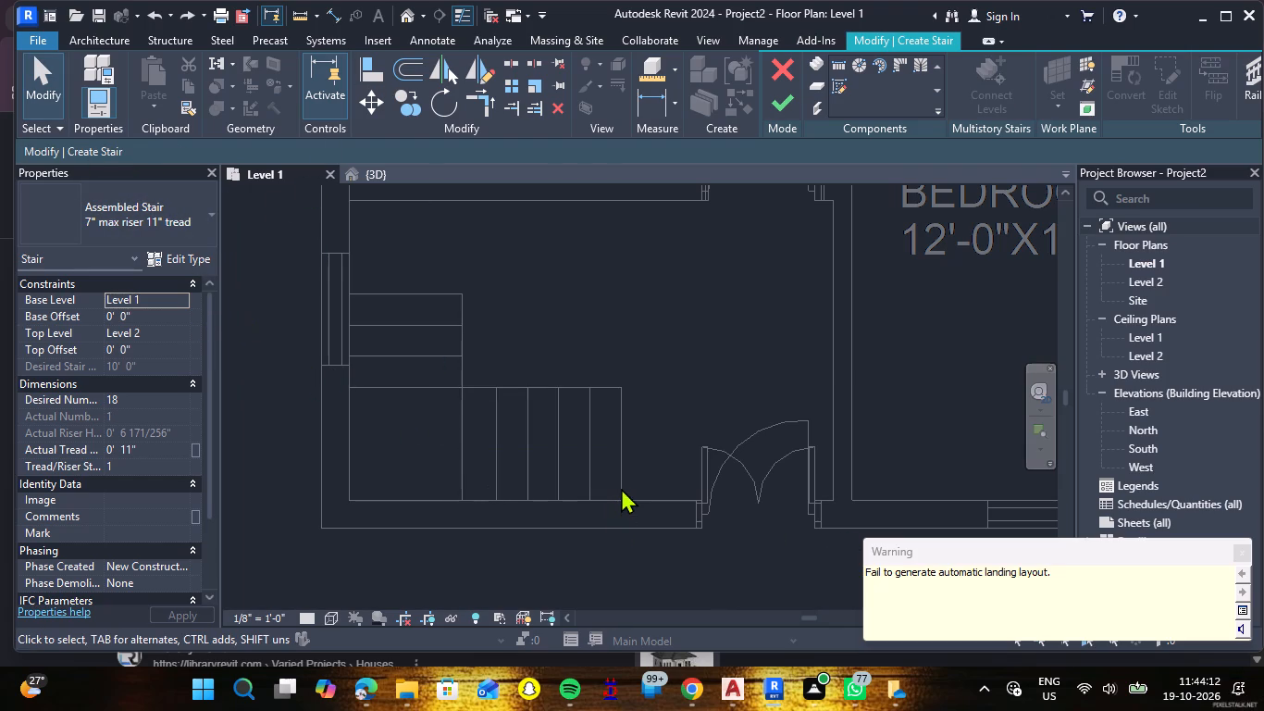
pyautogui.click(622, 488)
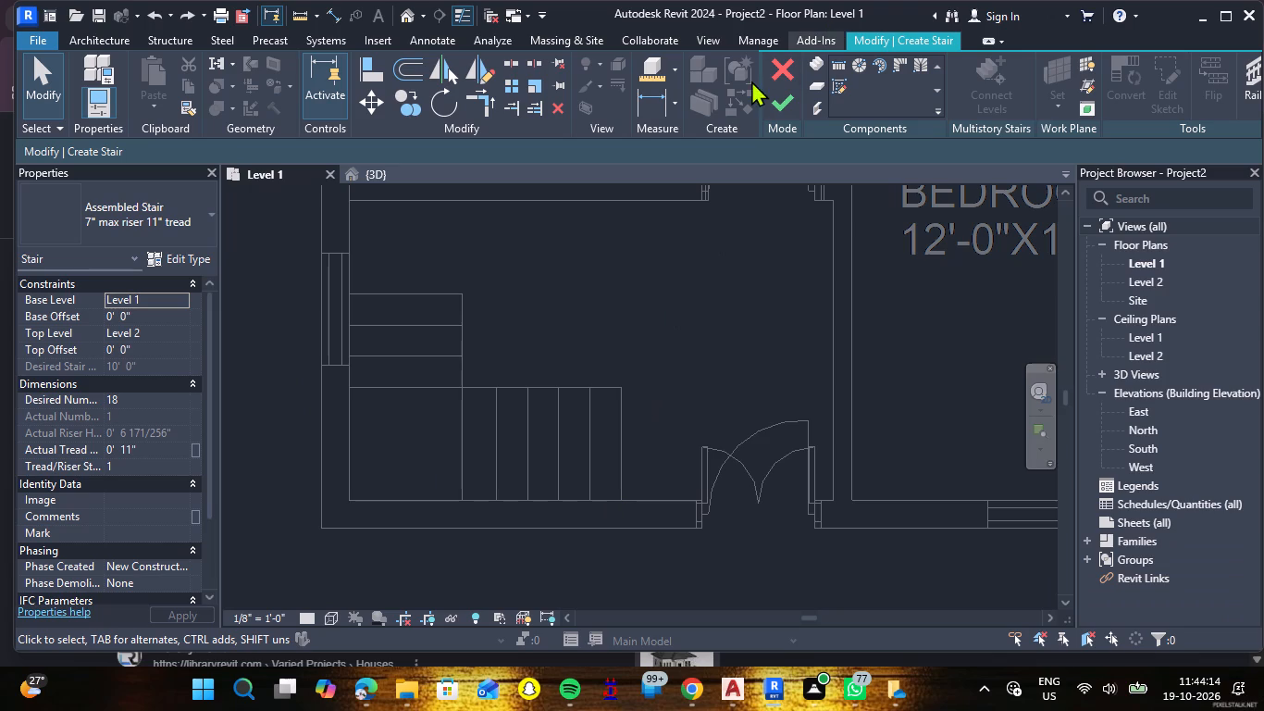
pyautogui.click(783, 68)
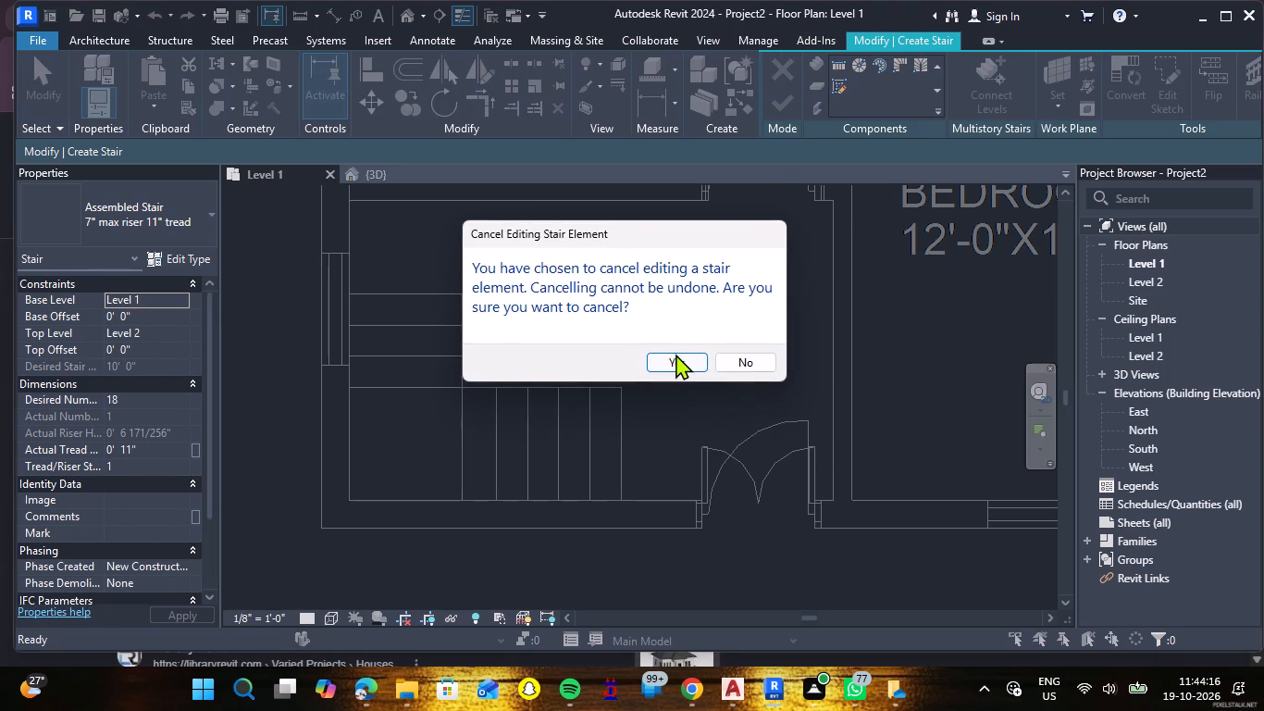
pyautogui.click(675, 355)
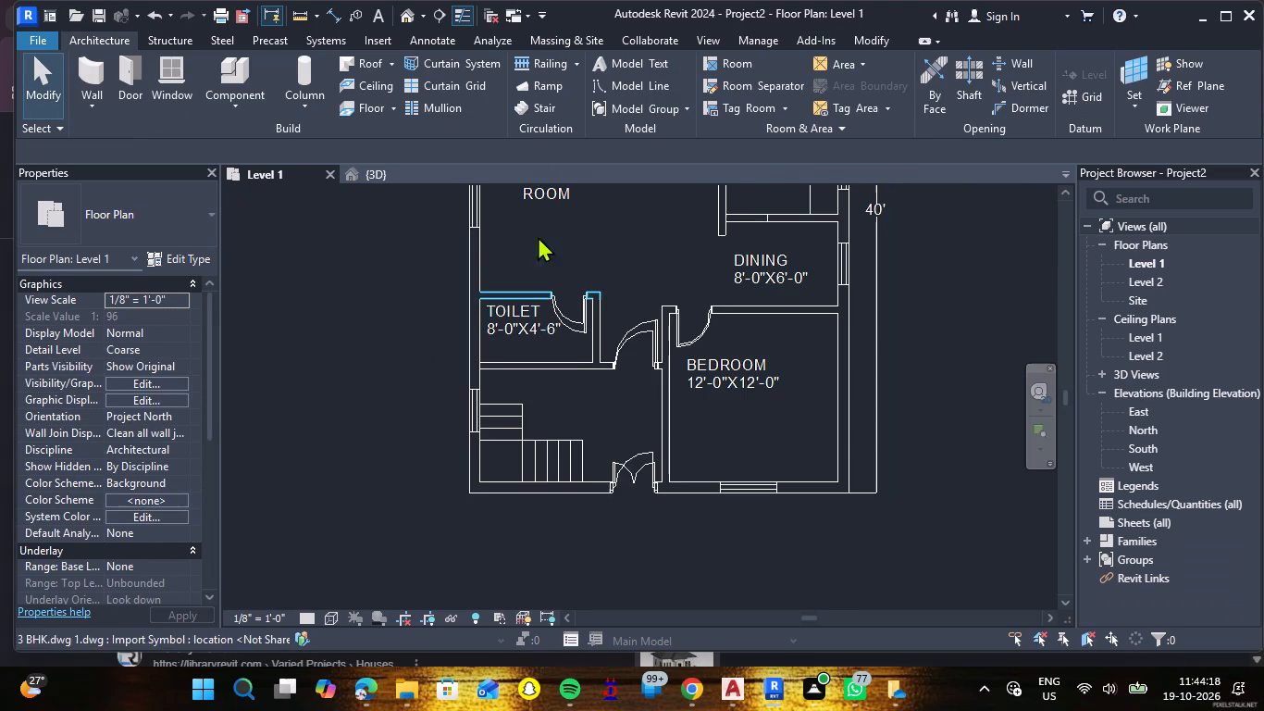
# Start a new stair beside the entrance with its location line set to Run: Left.
pyautogui.scroll(4, 568, 418)
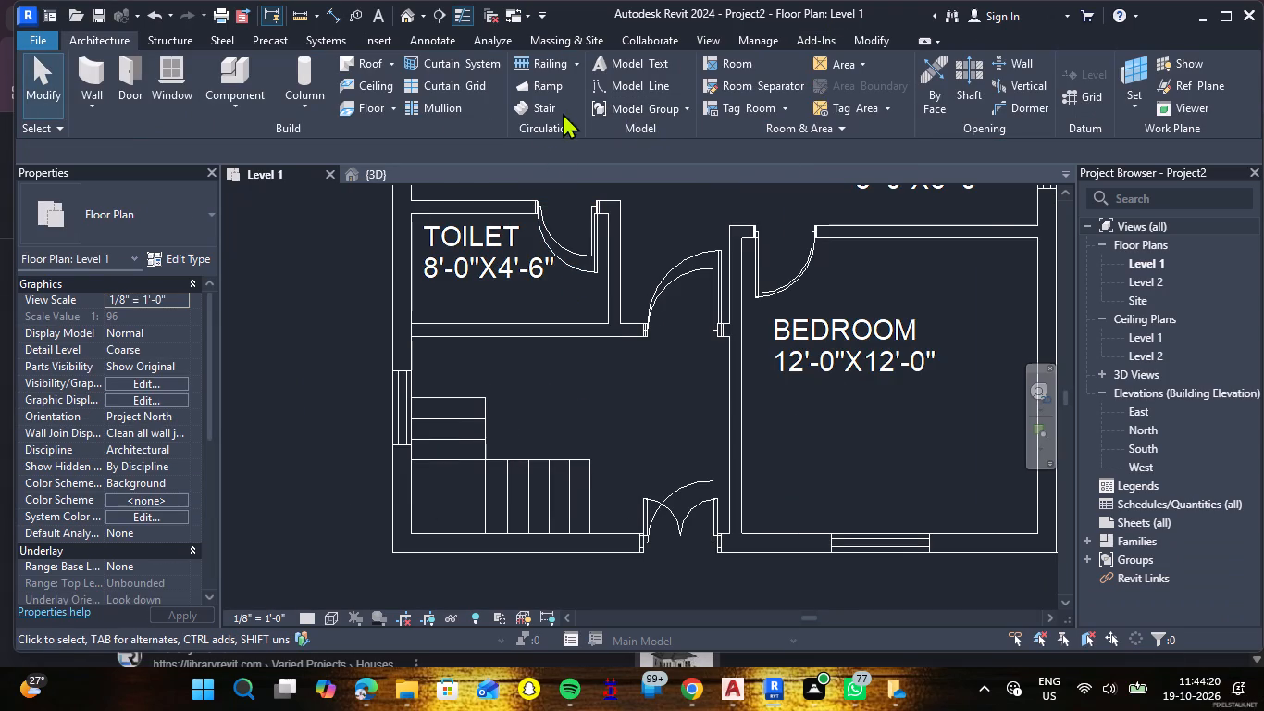
pyautogui.click(549, 111)
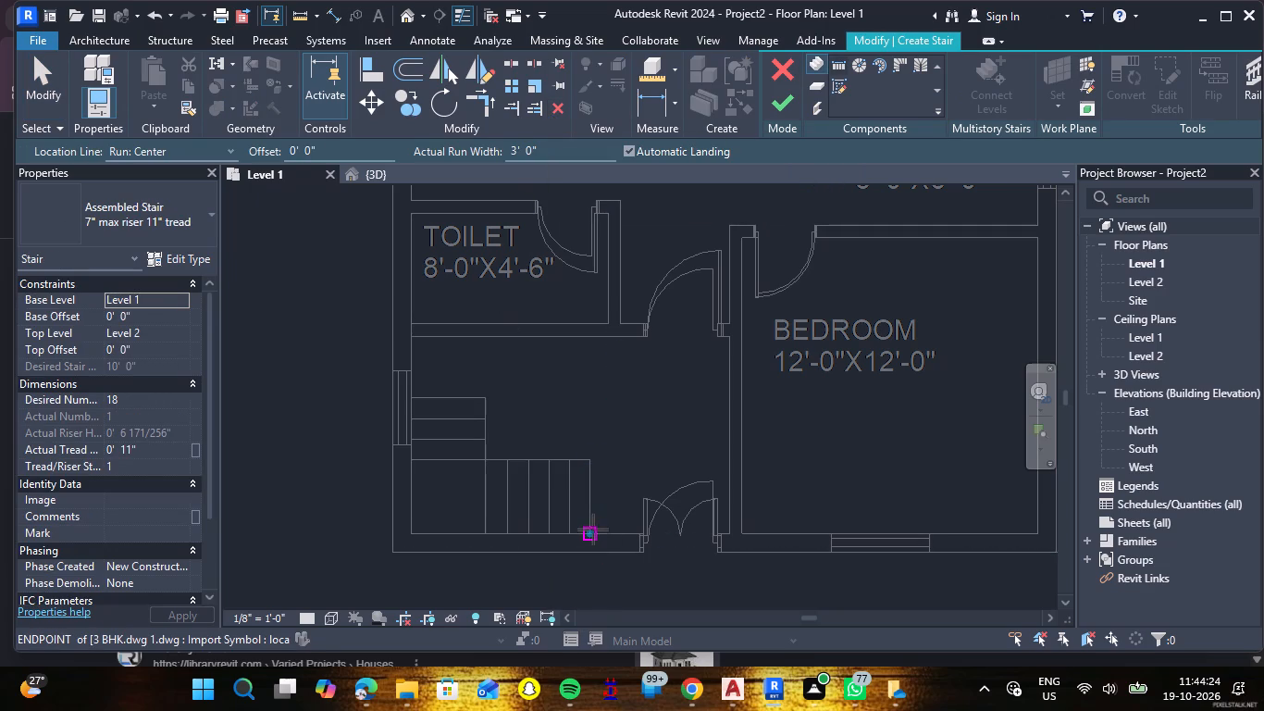
pyautogui.click(194, 143)
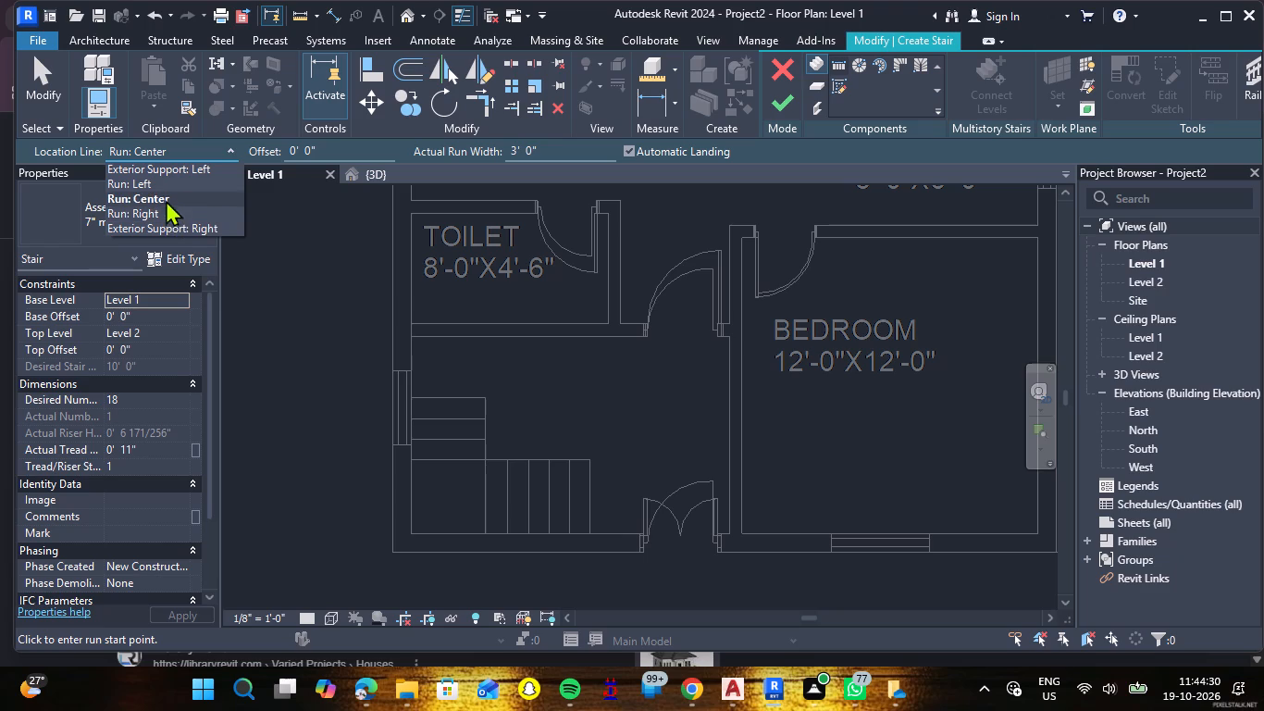
pyautogui.click(175, 181)
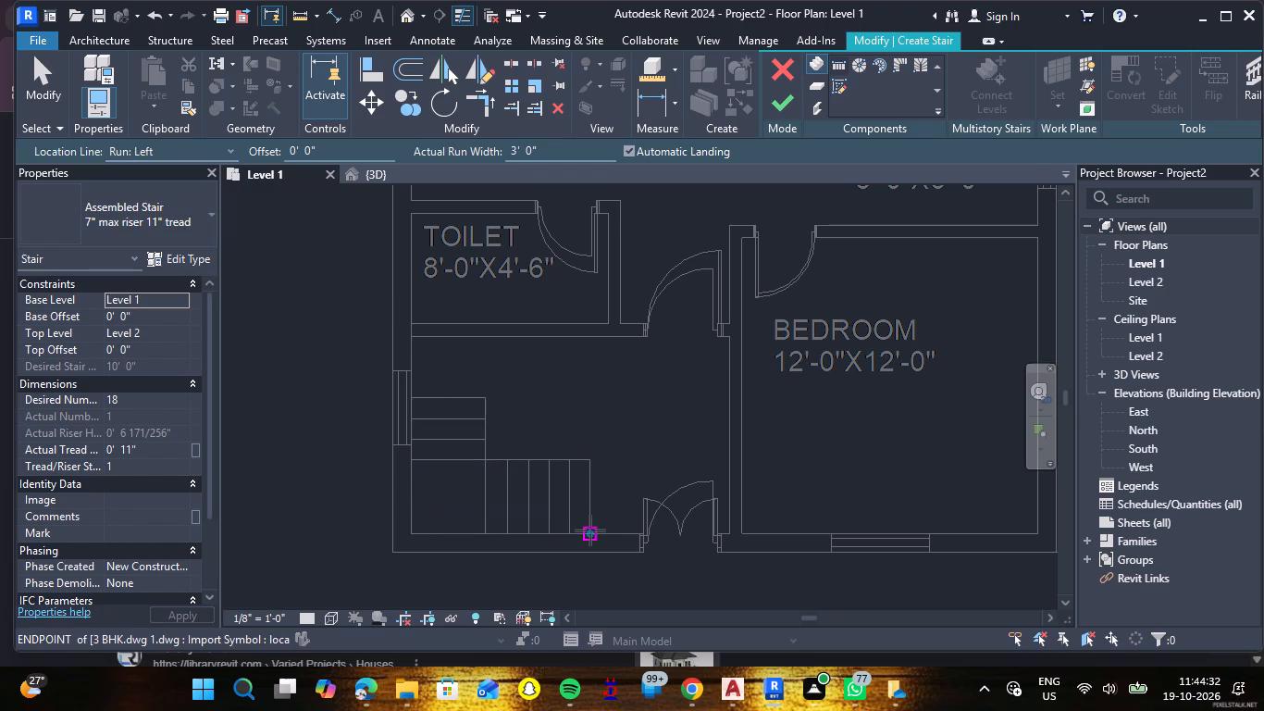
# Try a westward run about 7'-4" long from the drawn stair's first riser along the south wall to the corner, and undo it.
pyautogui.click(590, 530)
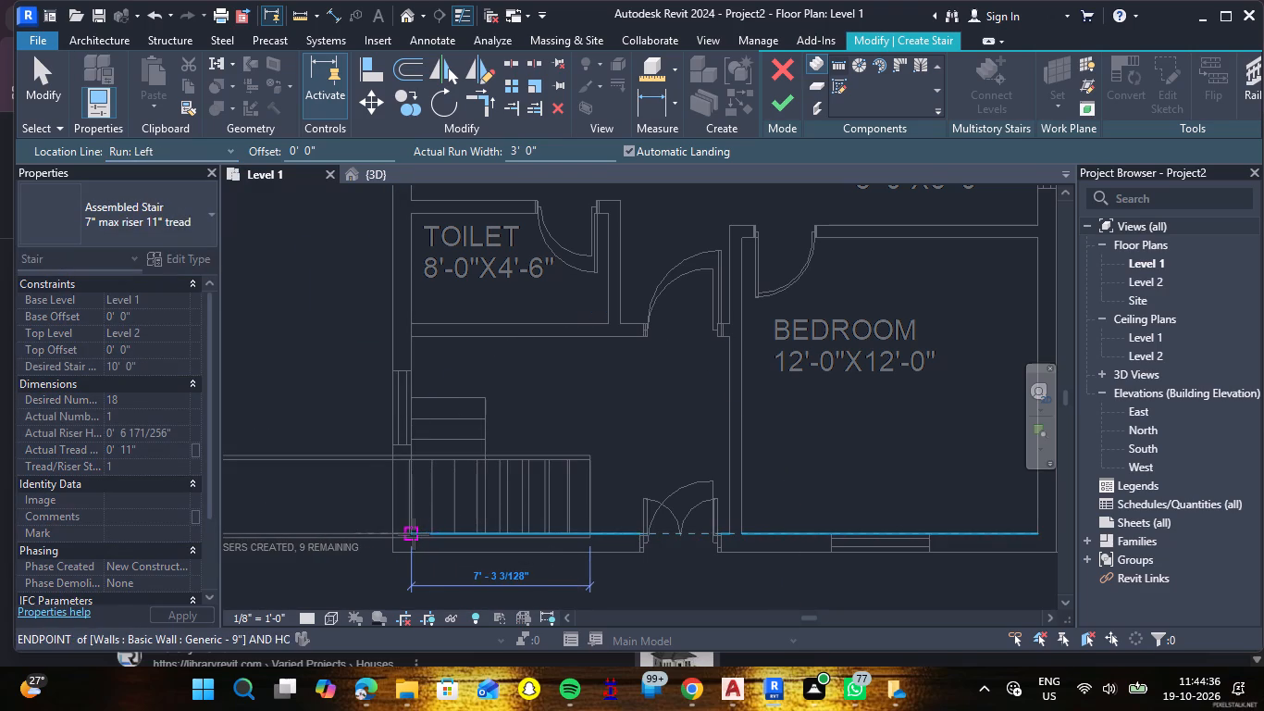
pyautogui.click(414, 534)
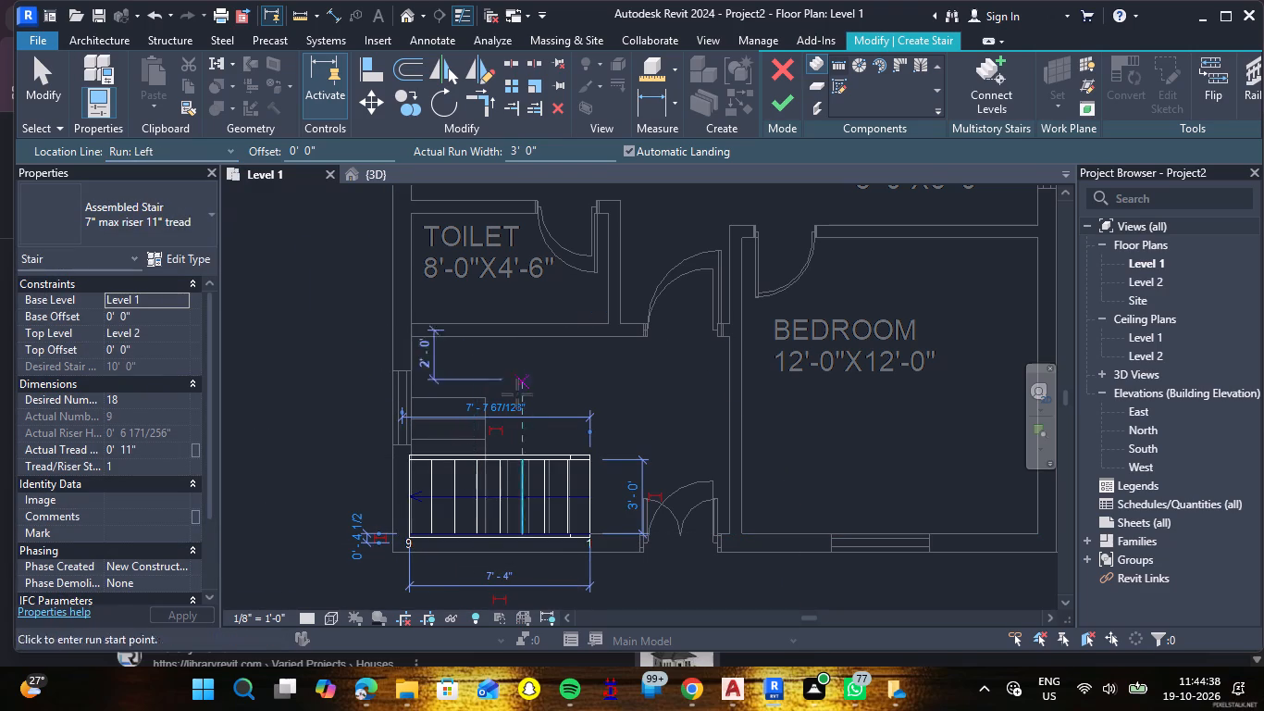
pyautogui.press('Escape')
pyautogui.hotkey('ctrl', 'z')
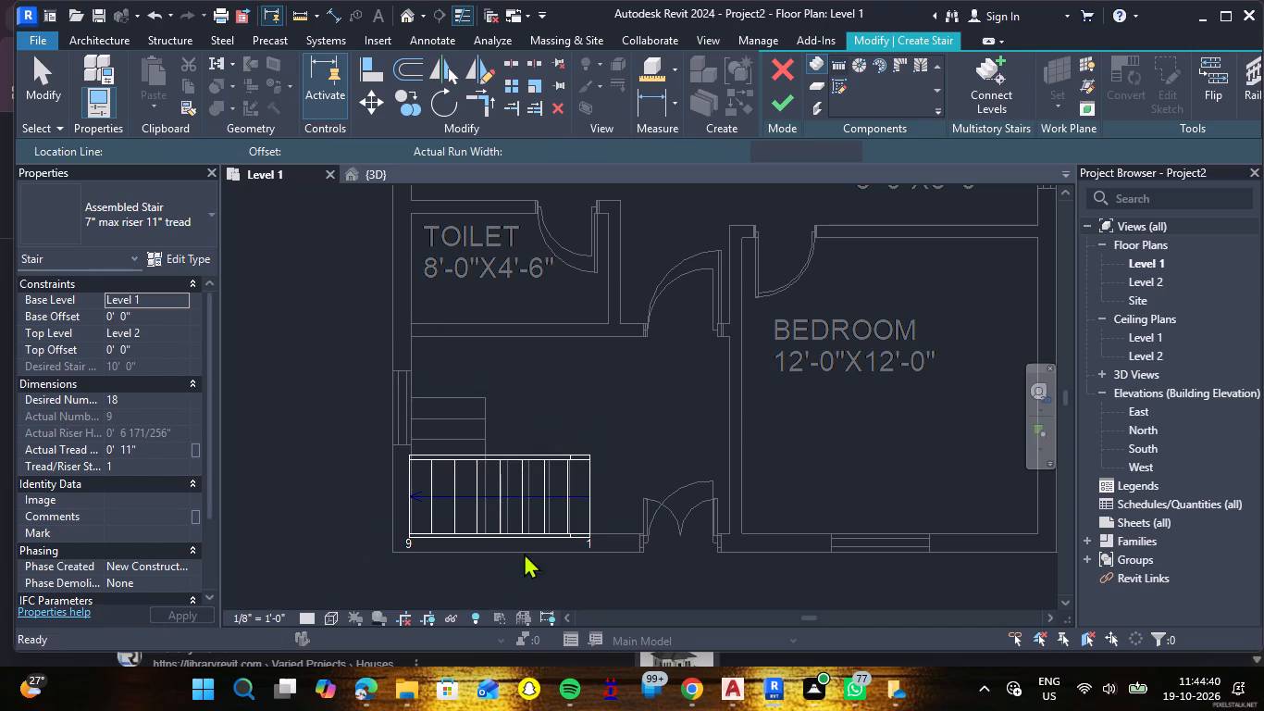
# Draw 3'-wide stair runs: about 4'-7" west along the south wall from the drawn first riser, and about 5'-6" north from the room's southwest corner.
pyautogui.click(593, 530)
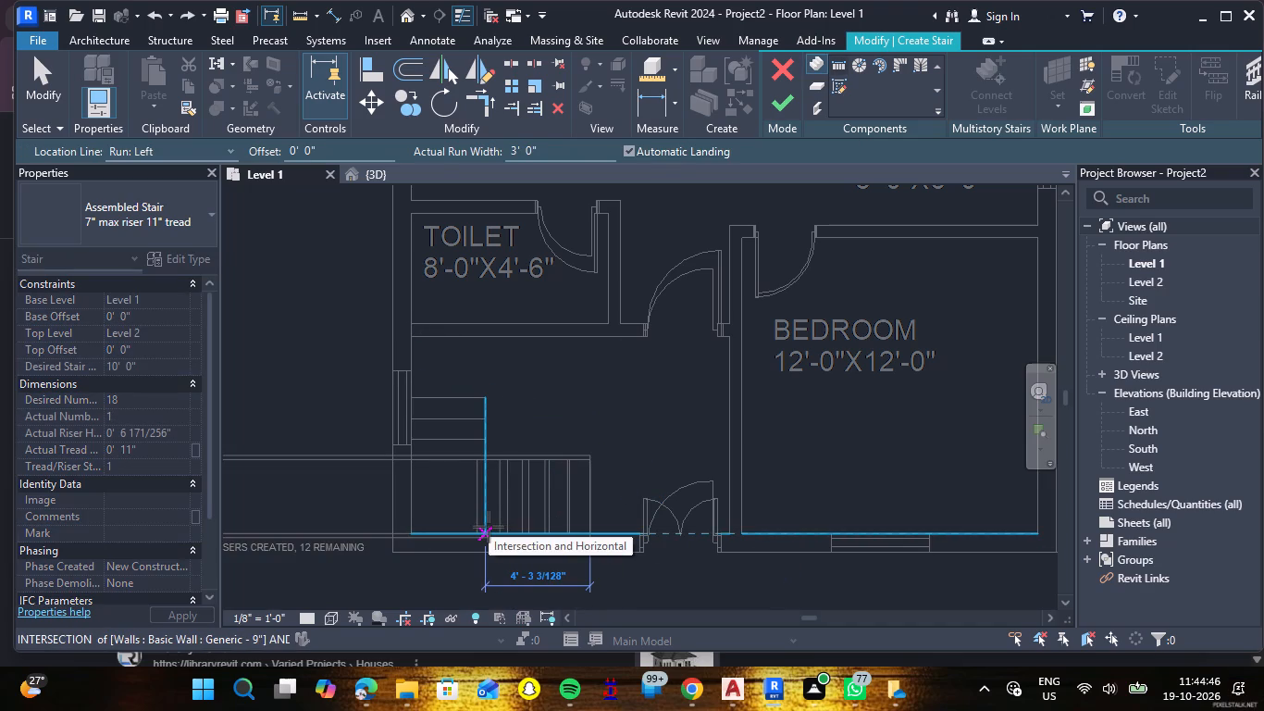
pyautogui.click(482, 526)
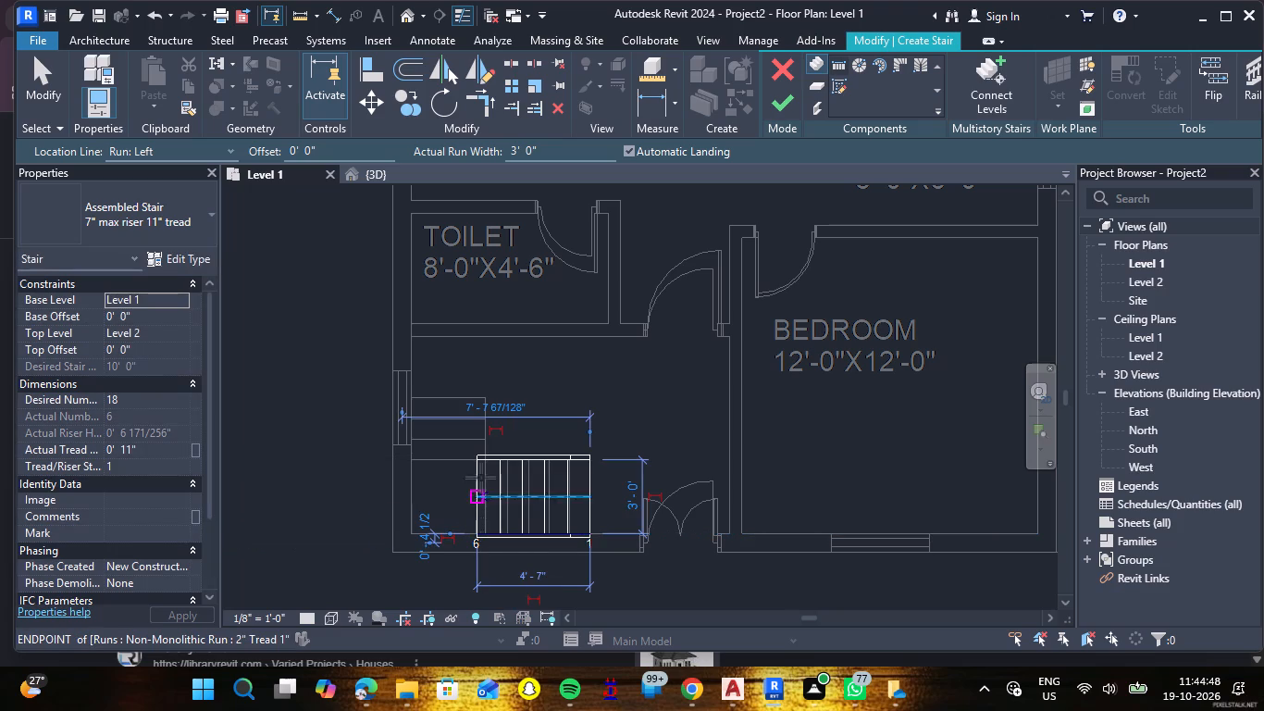
pyautogui.click(477, 539)
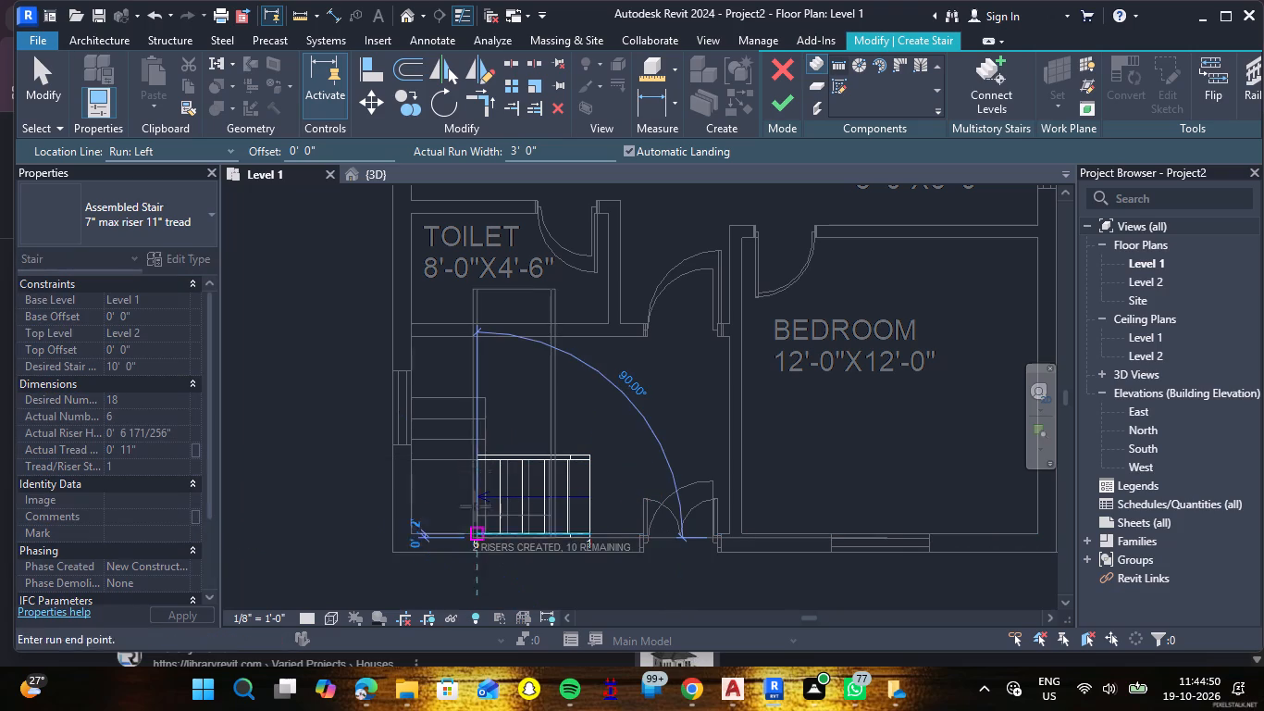
pyautogui.press('Escape')
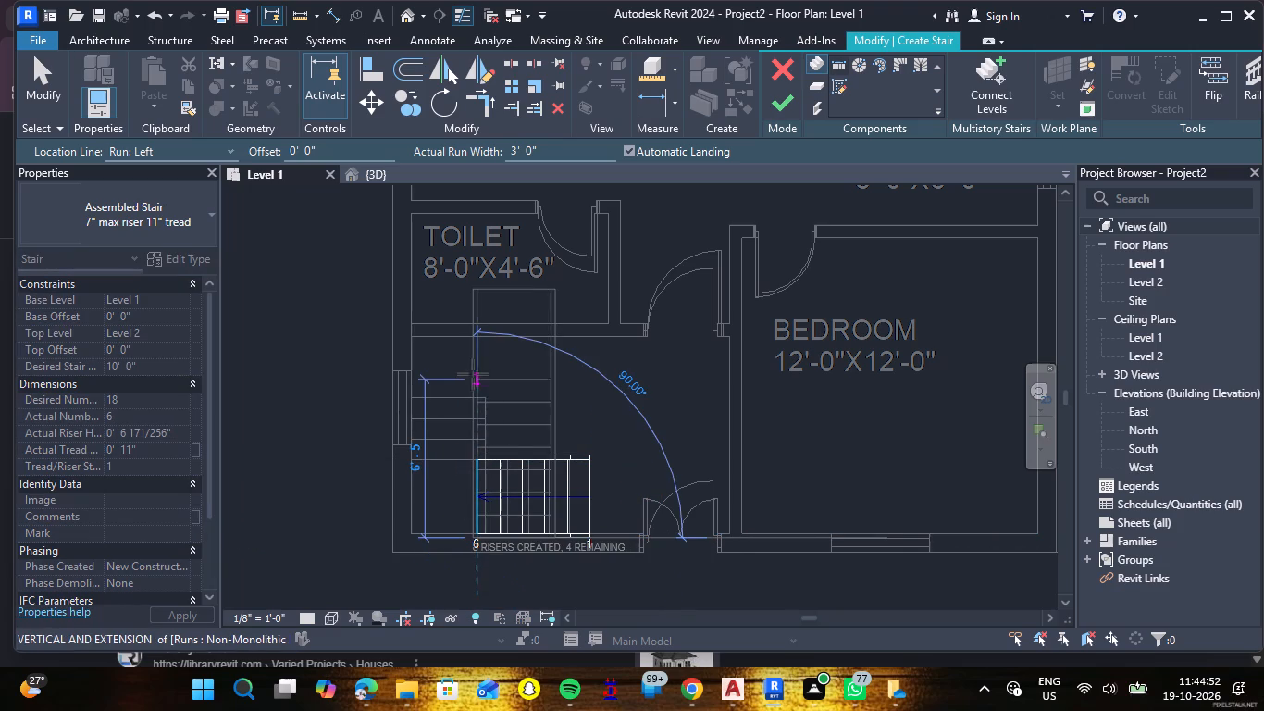
pyautogui.click(414, 532)
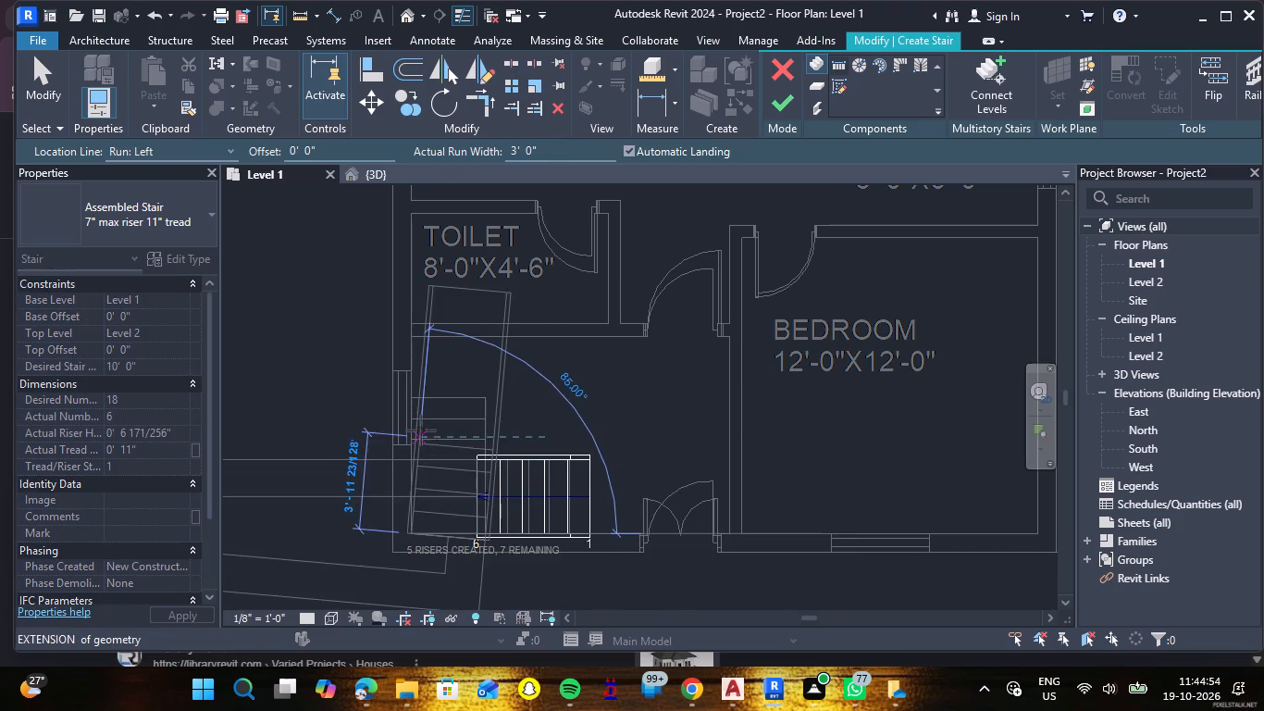
pyautogui.click(415, 397)
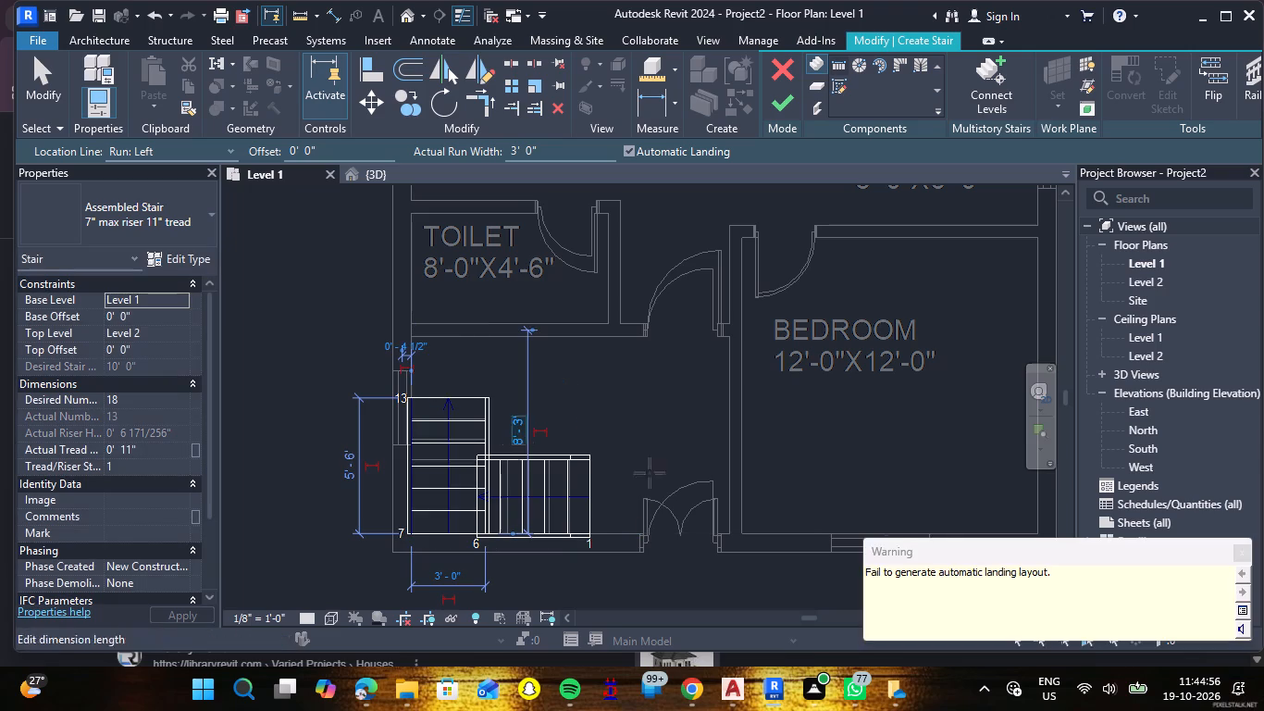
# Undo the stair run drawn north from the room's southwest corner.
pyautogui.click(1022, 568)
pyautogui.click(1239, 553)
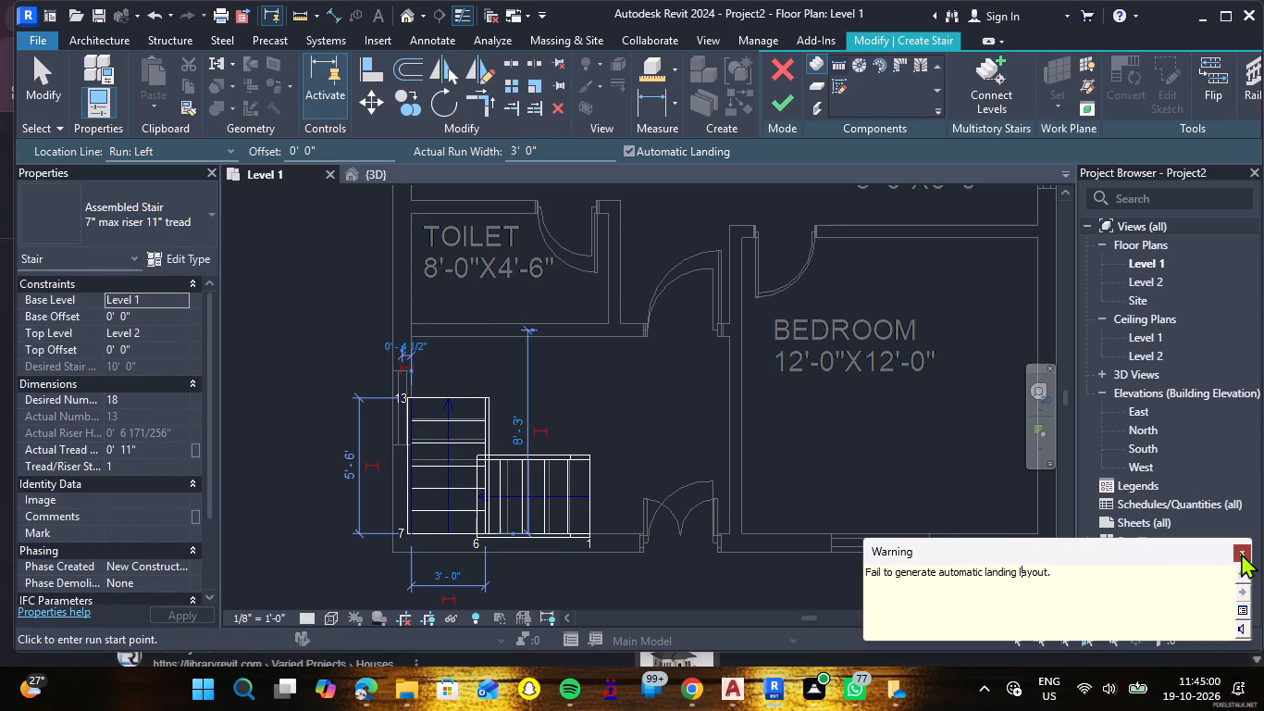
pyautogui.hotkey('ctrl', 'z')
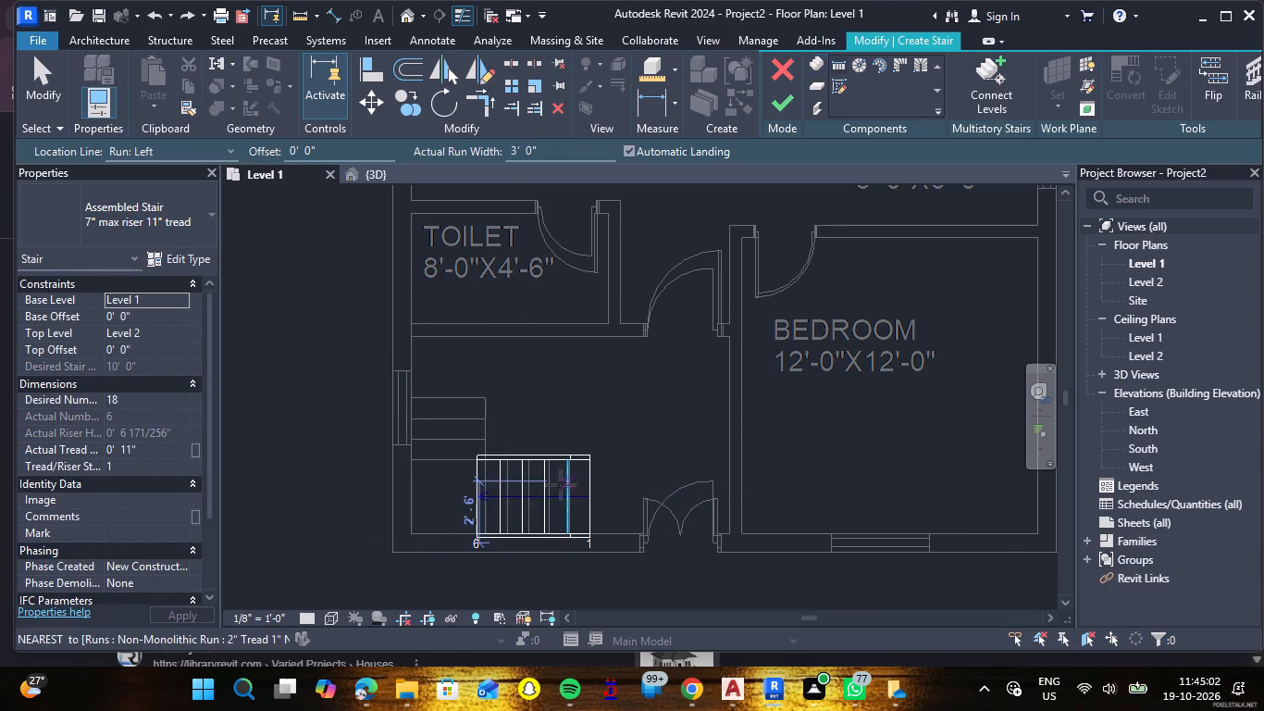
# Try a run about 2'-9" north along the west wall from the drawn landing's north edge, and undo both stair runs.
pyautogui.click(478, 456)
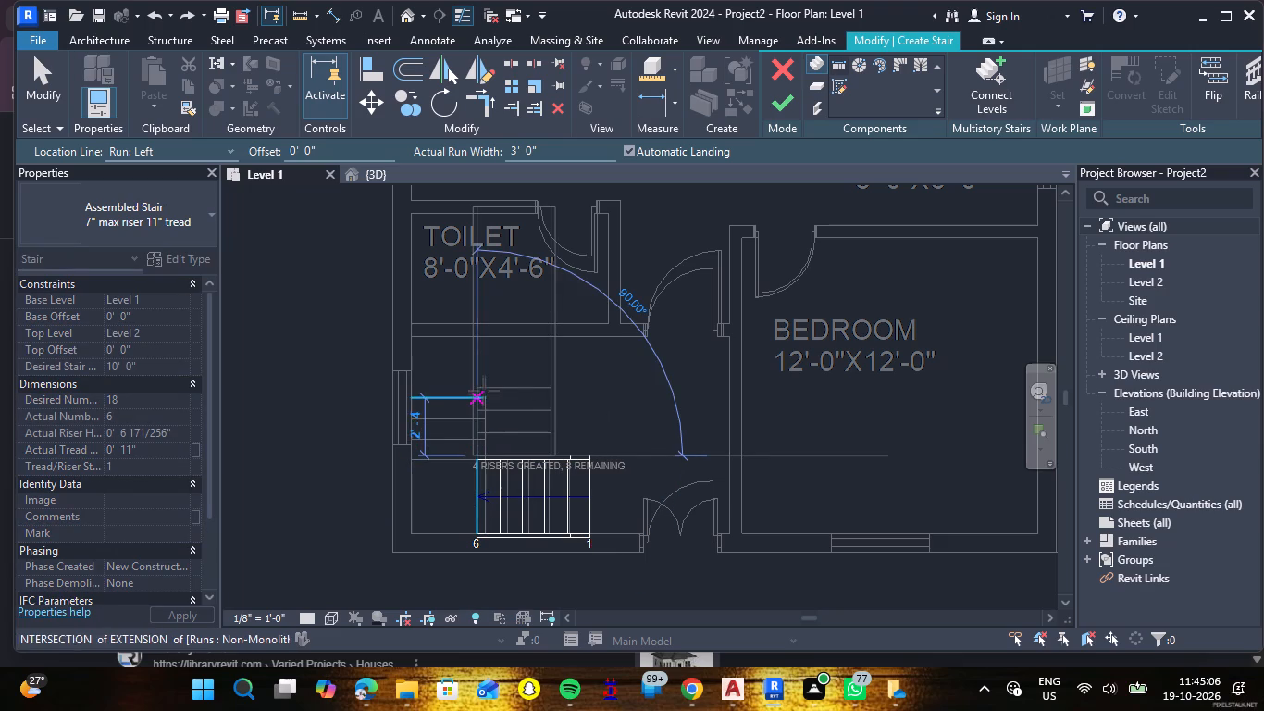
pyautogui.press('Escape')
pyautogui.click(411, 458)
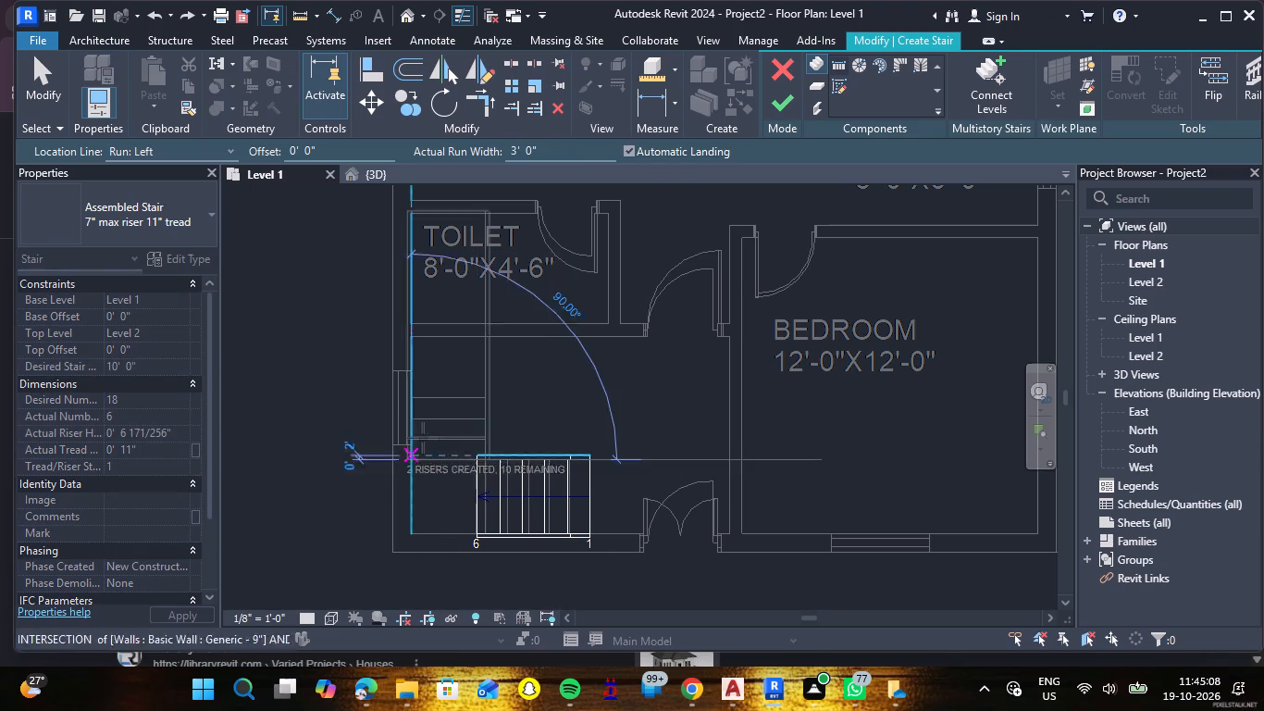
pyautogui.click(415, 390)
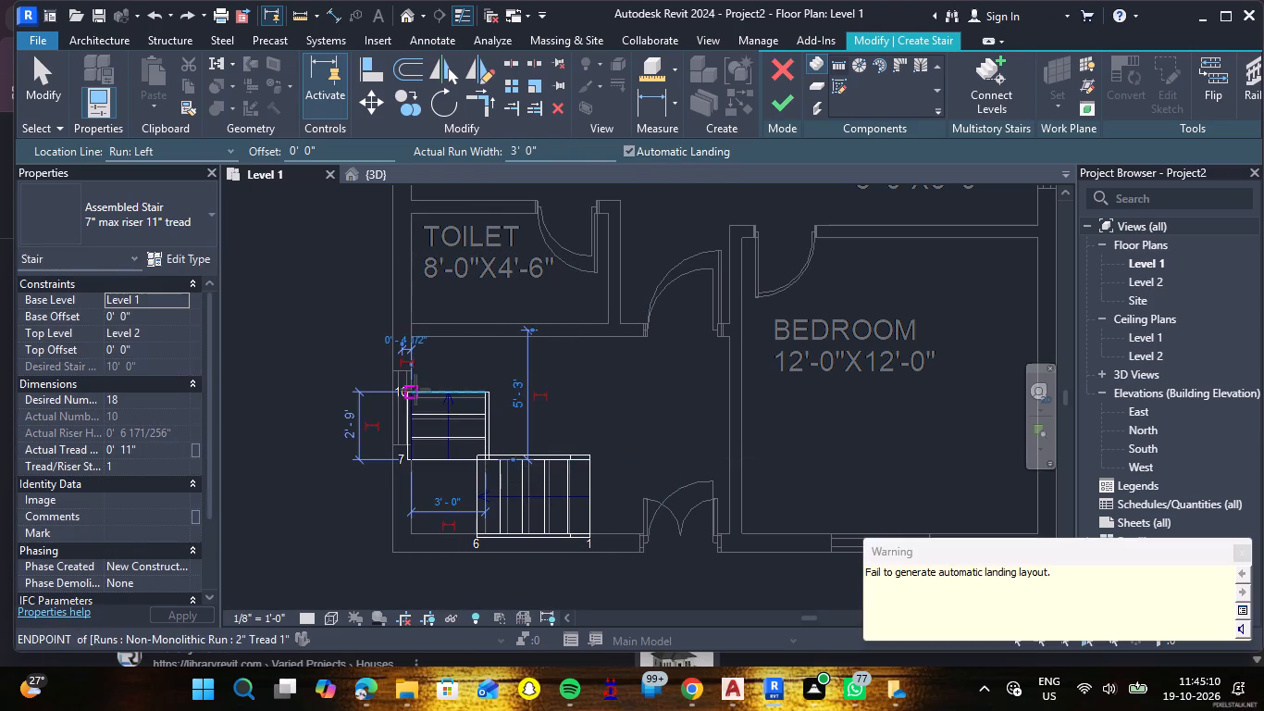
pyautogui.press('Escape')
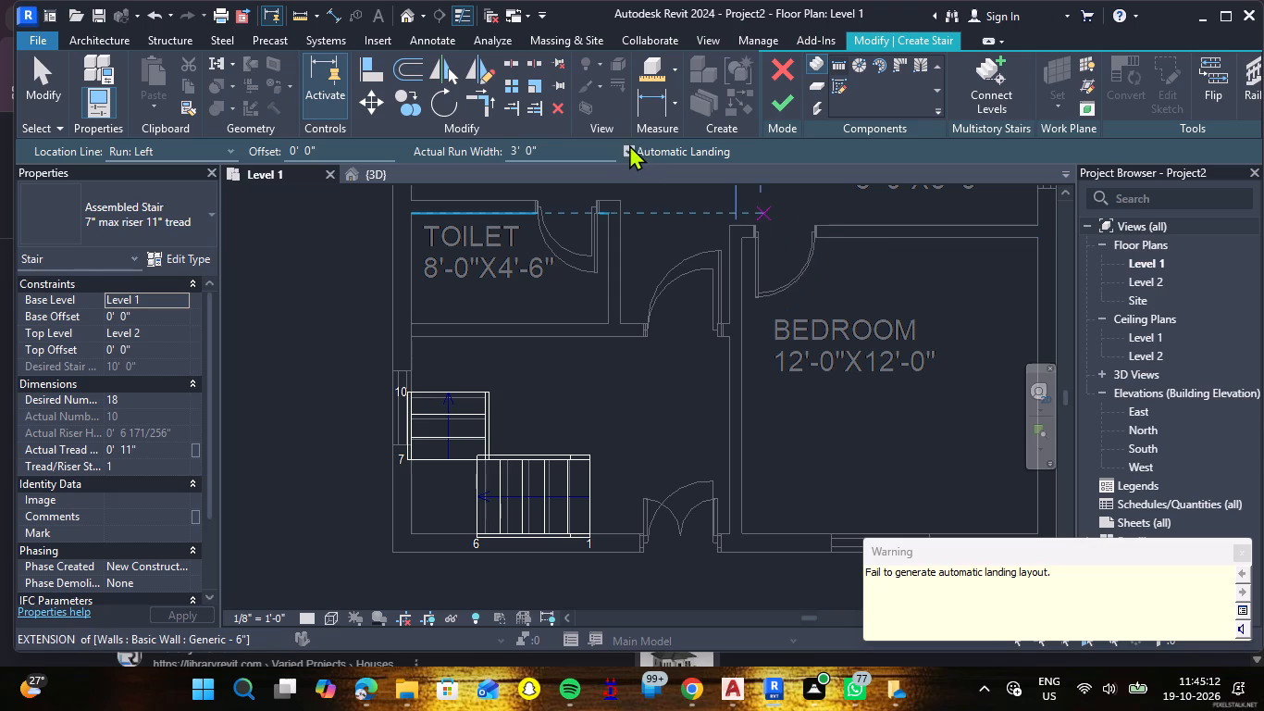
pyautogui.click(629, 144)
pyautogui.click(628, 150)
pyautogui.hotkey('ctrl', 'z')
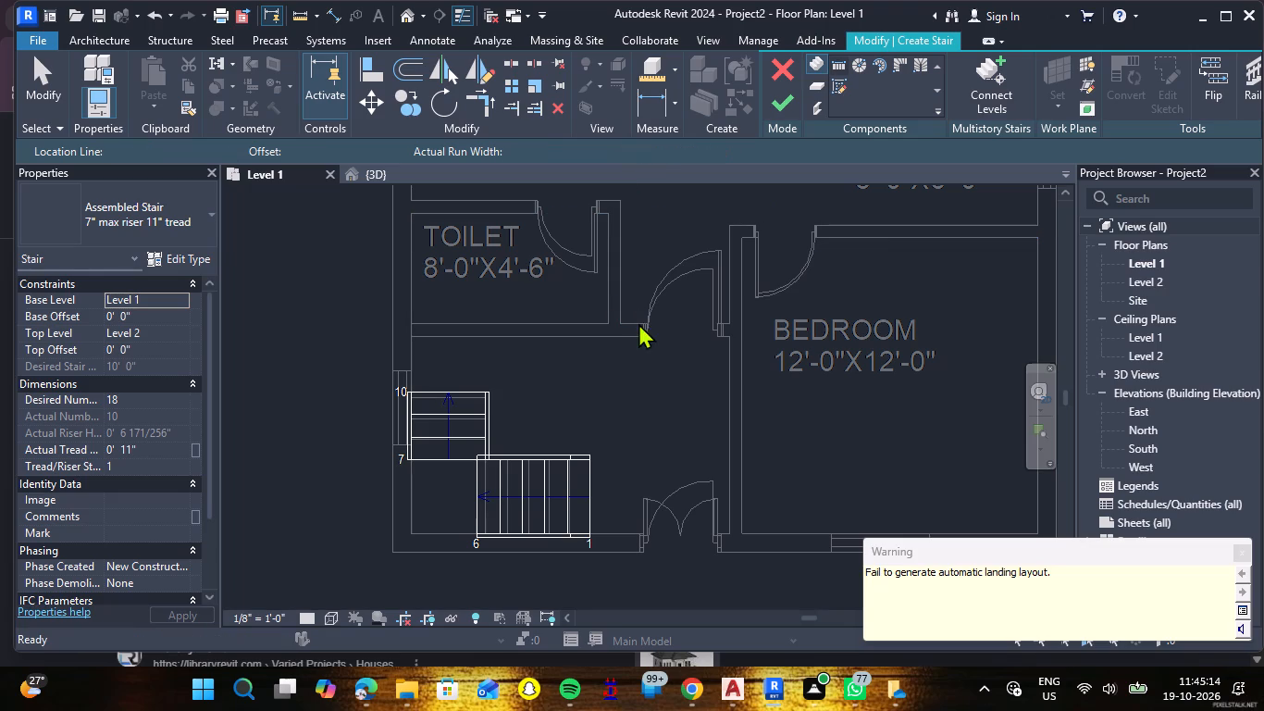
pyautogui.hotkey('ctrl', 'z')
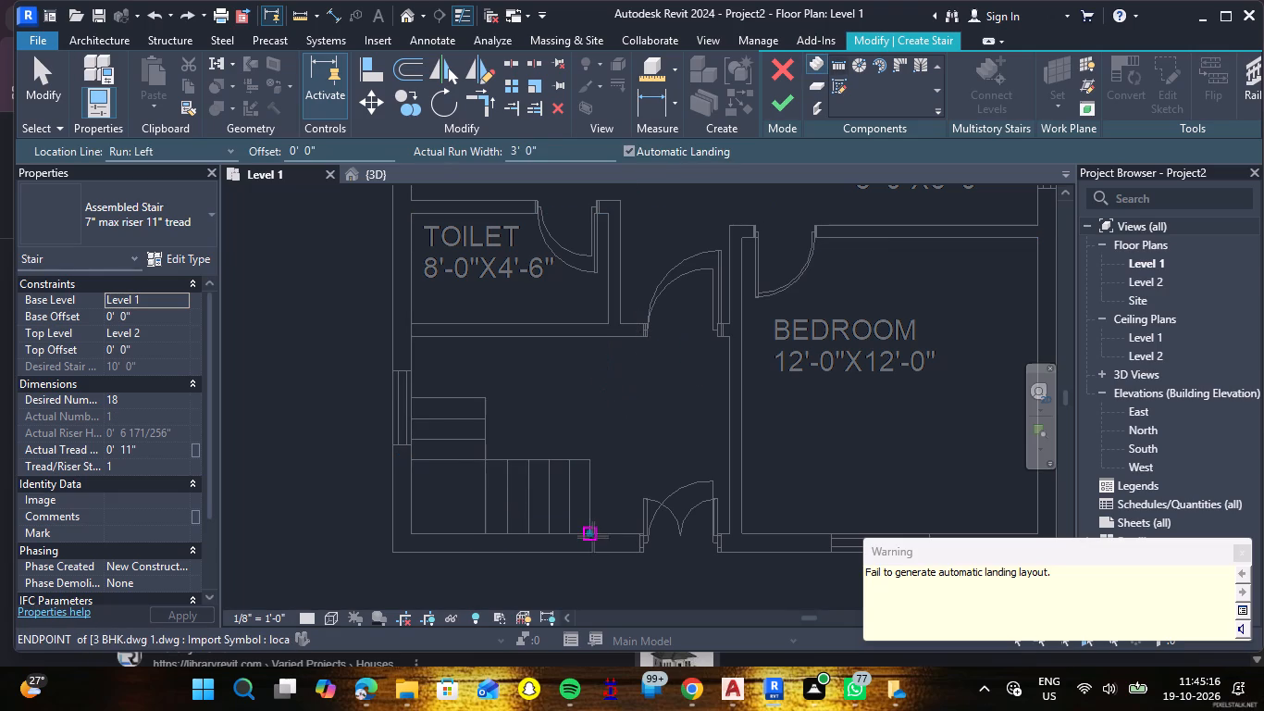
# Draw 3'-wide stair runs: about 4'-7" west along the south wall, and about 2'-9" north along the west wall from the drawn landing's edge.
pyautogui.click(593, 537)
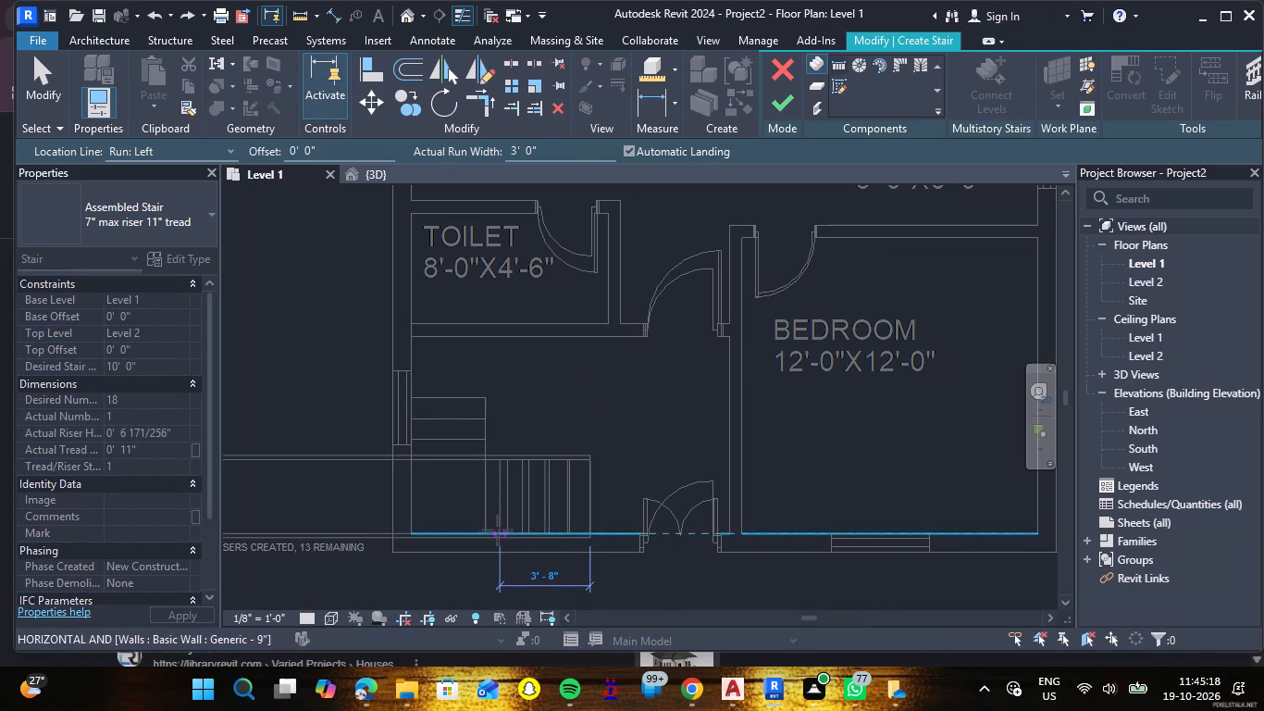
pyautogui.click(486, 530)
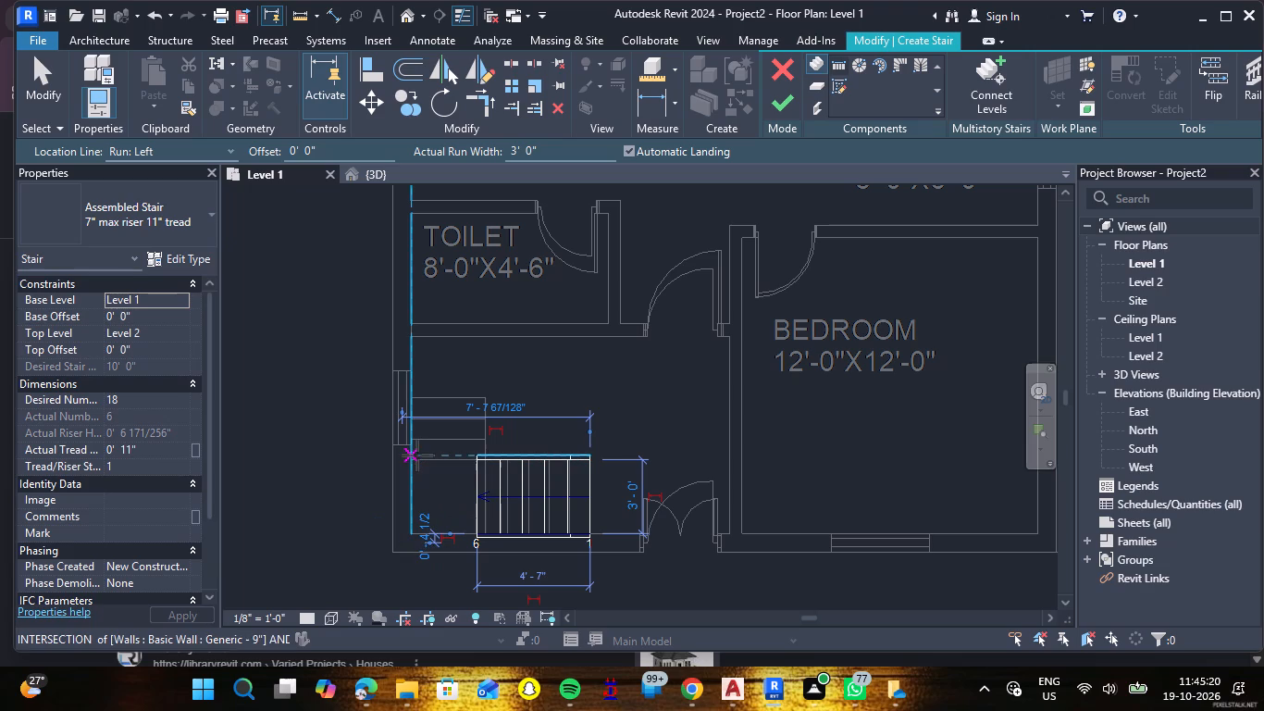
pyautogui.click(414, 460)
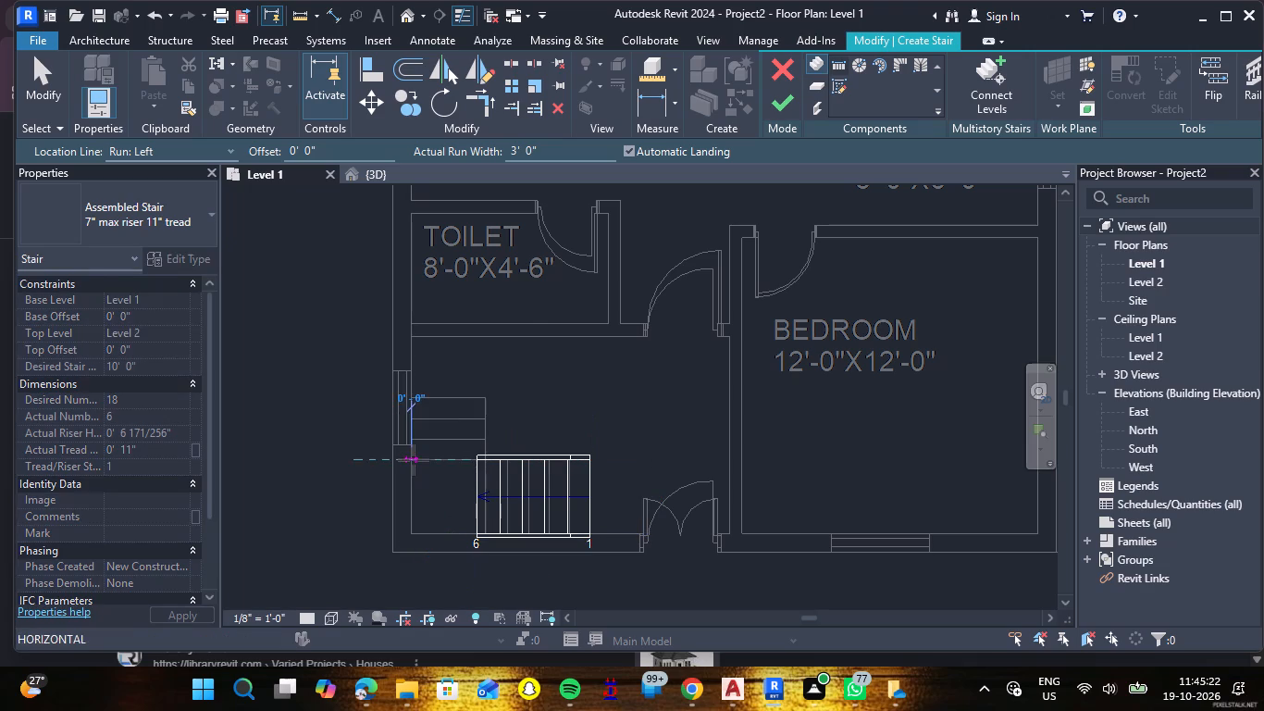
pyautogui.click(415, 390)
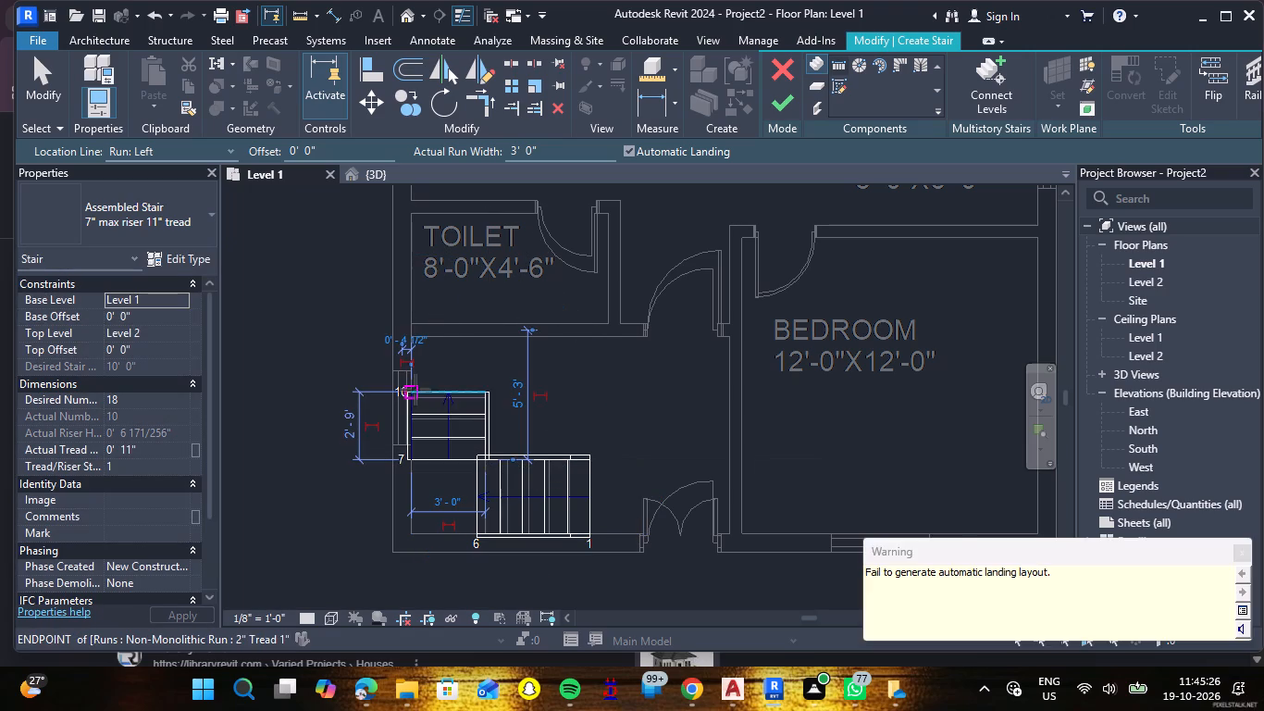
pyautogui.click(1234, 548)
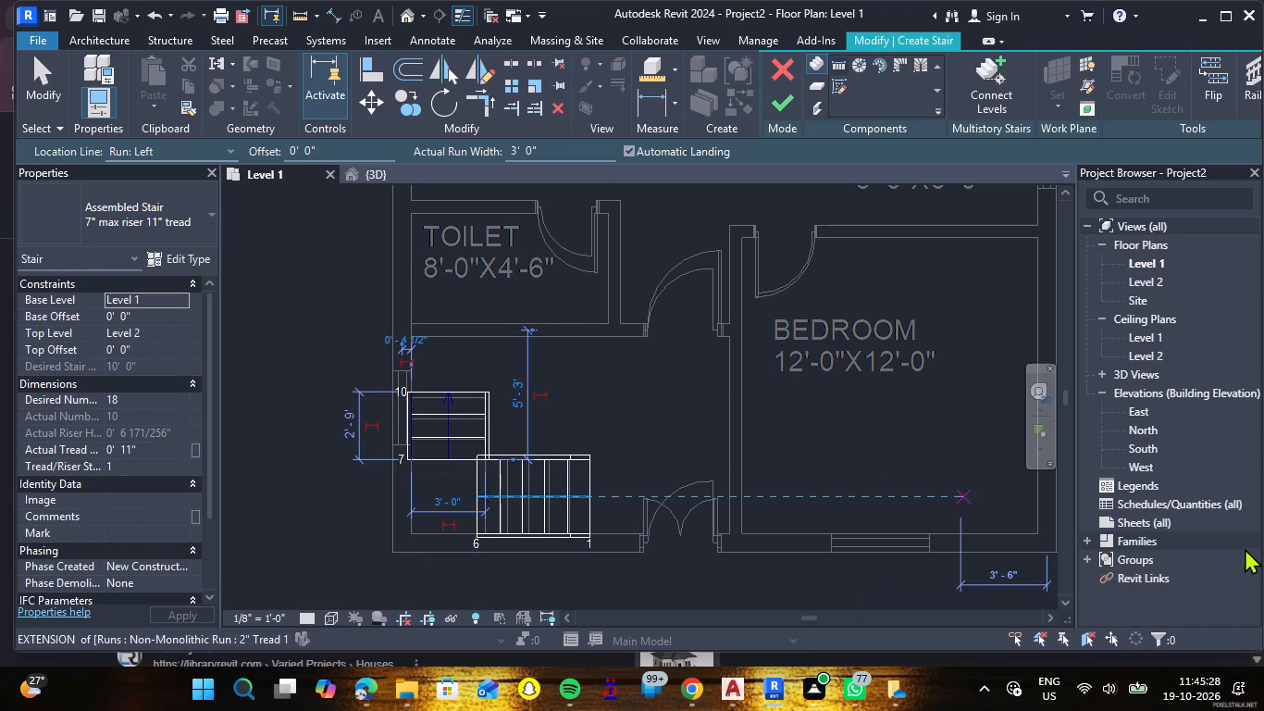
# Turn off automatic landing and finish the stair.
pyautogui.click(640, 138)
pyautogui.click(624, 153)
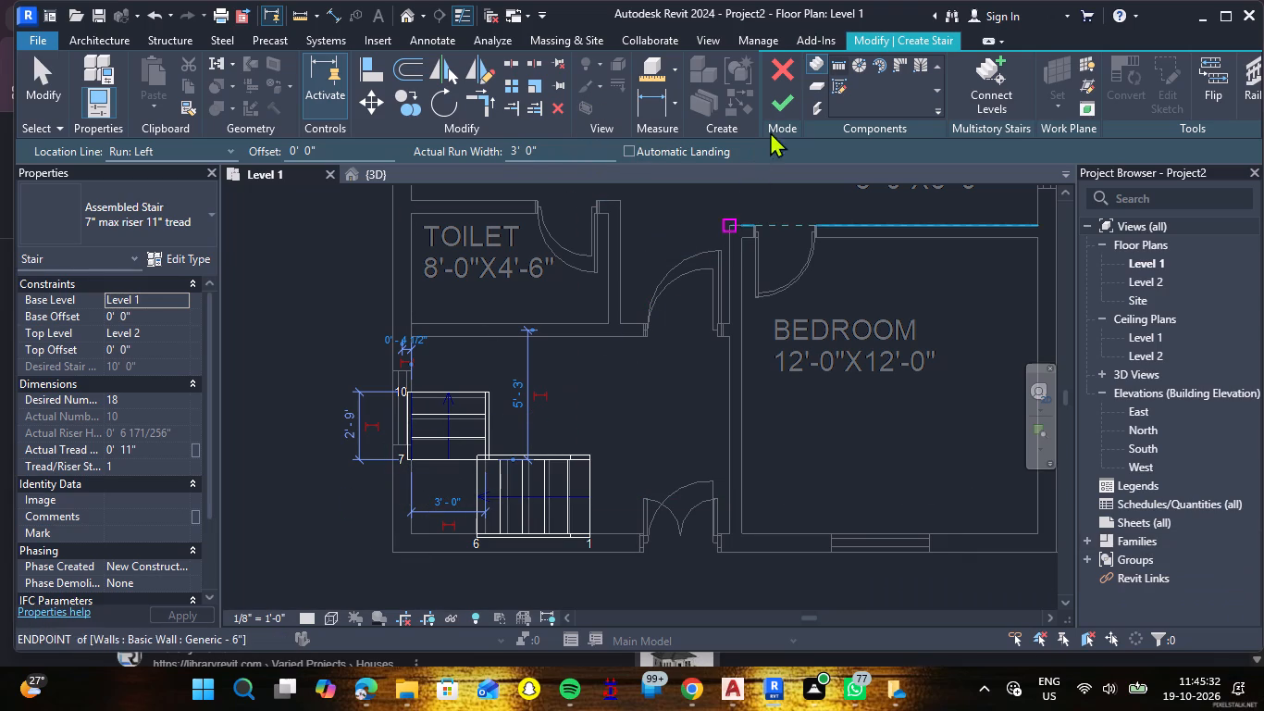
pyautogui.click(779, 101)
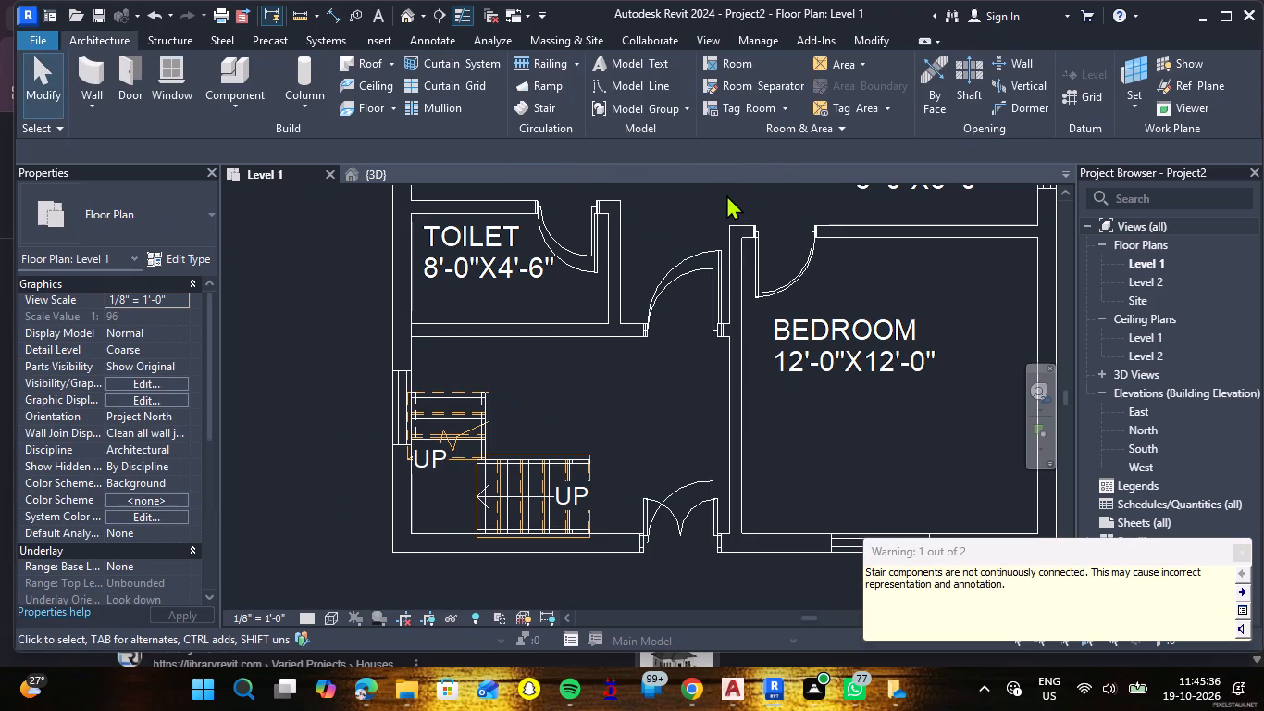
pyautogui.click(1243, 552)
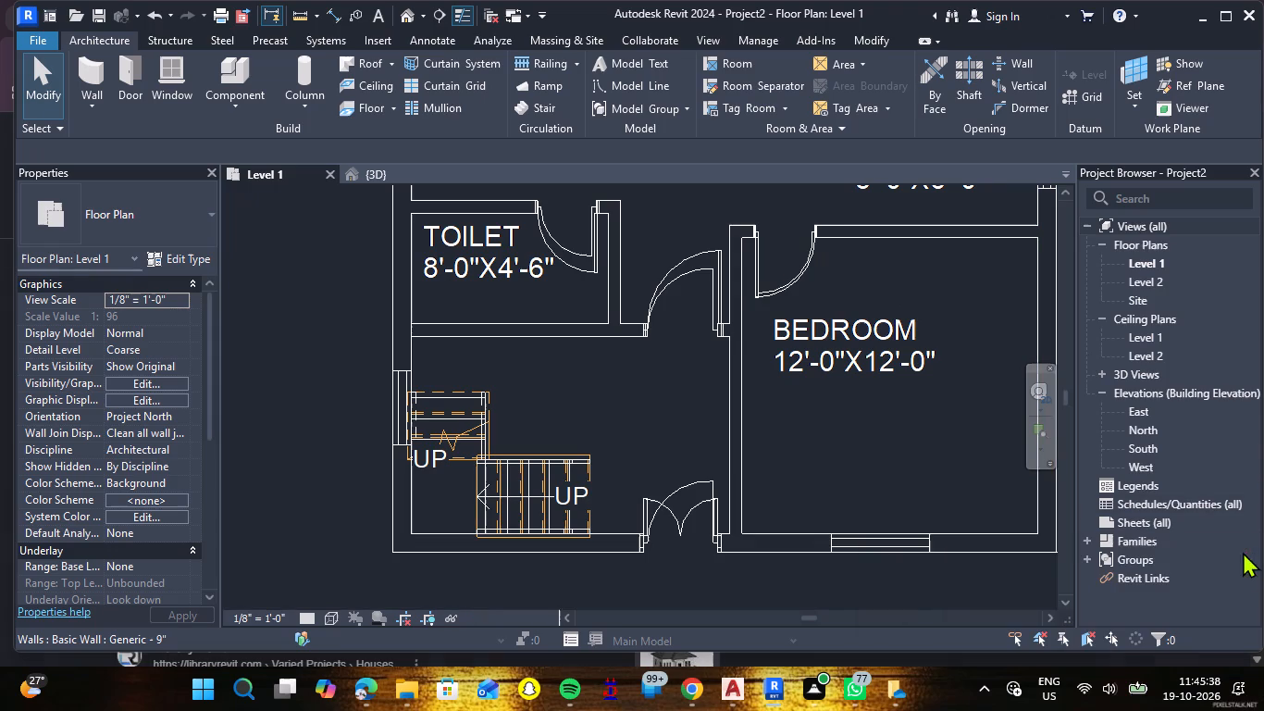
# Examine the finished stair and its two runs inside the house in the 3D view.
pyautogui.click(381, 169)
pyautogui.scroll(-3, 640, 421)
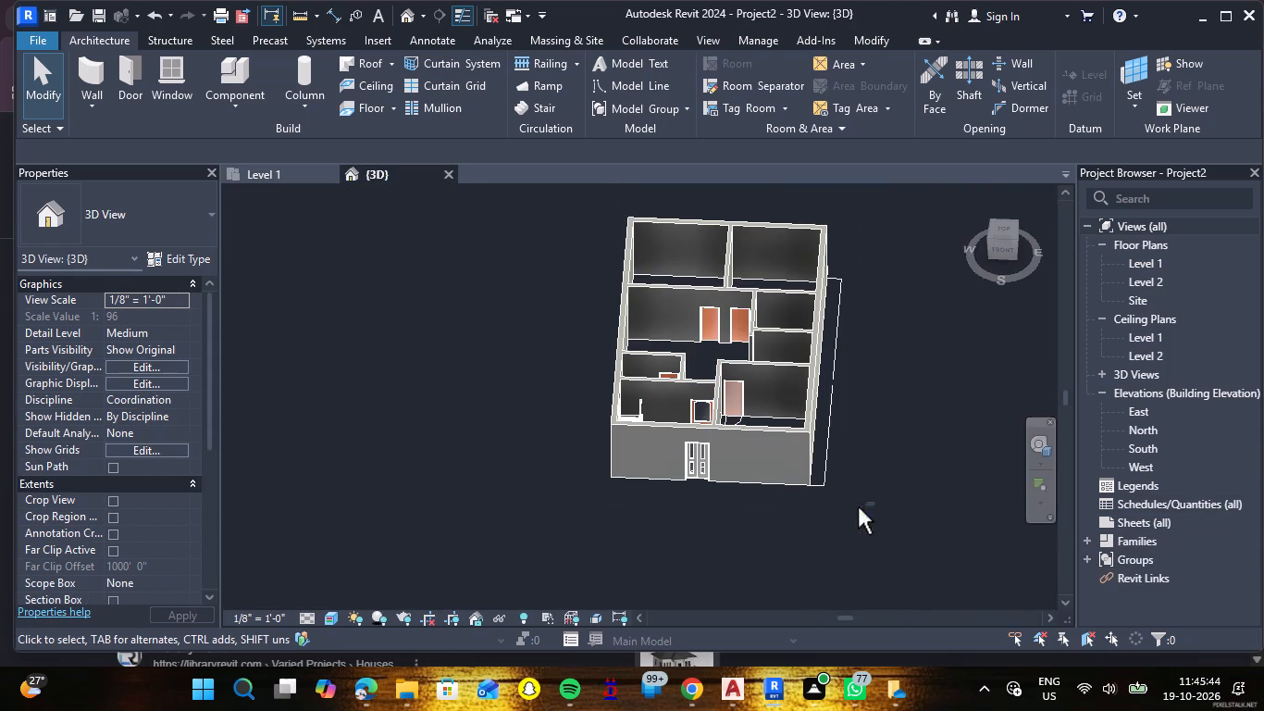
pyautogui.keyDown('shift'); pyautogui.moveTo(857, 507); pyautogui.dragTo(801, 544, button='middle'); pyautogui.keyUp('shift')
pyautogui.keyDown('shift'); pyautogui.moveTo(794, 551); pyautogui.dragTo(524, 561, button='middle'); pyautogui.keyUp('shift')
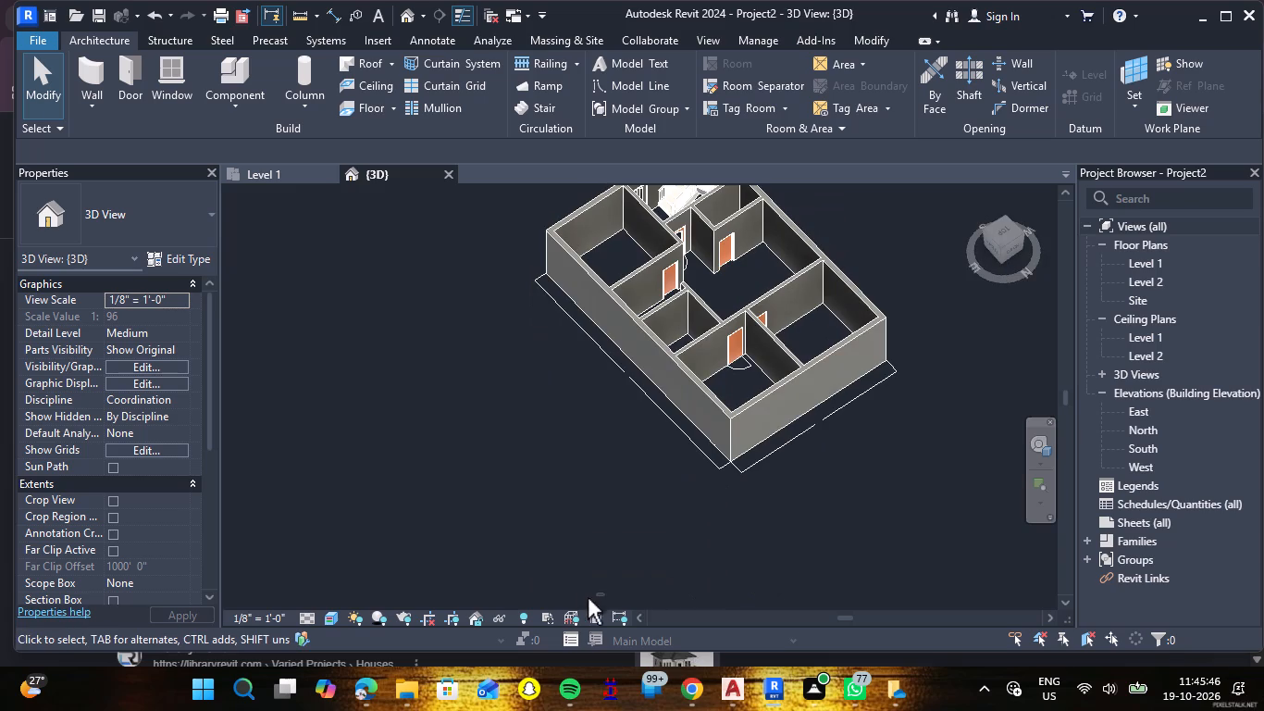
pyautogui.scroll(-3, 745, 496)
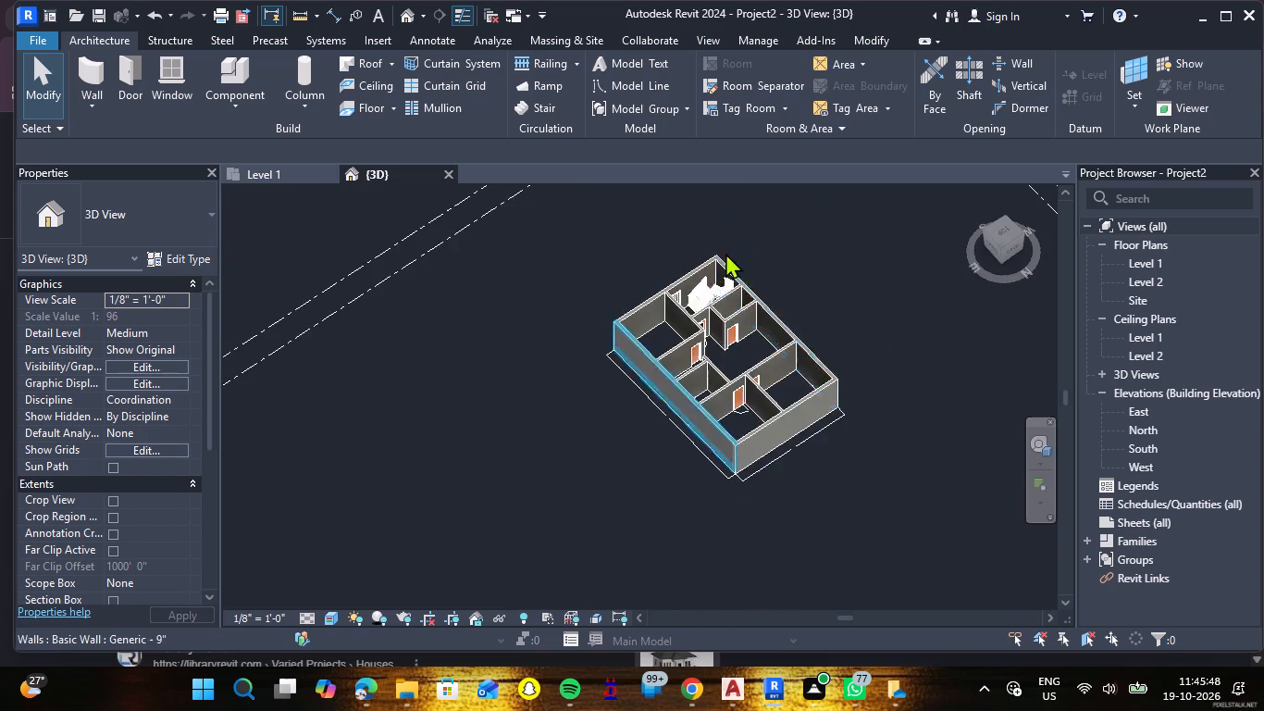
pyautogui.scroll(14, 711, 267)
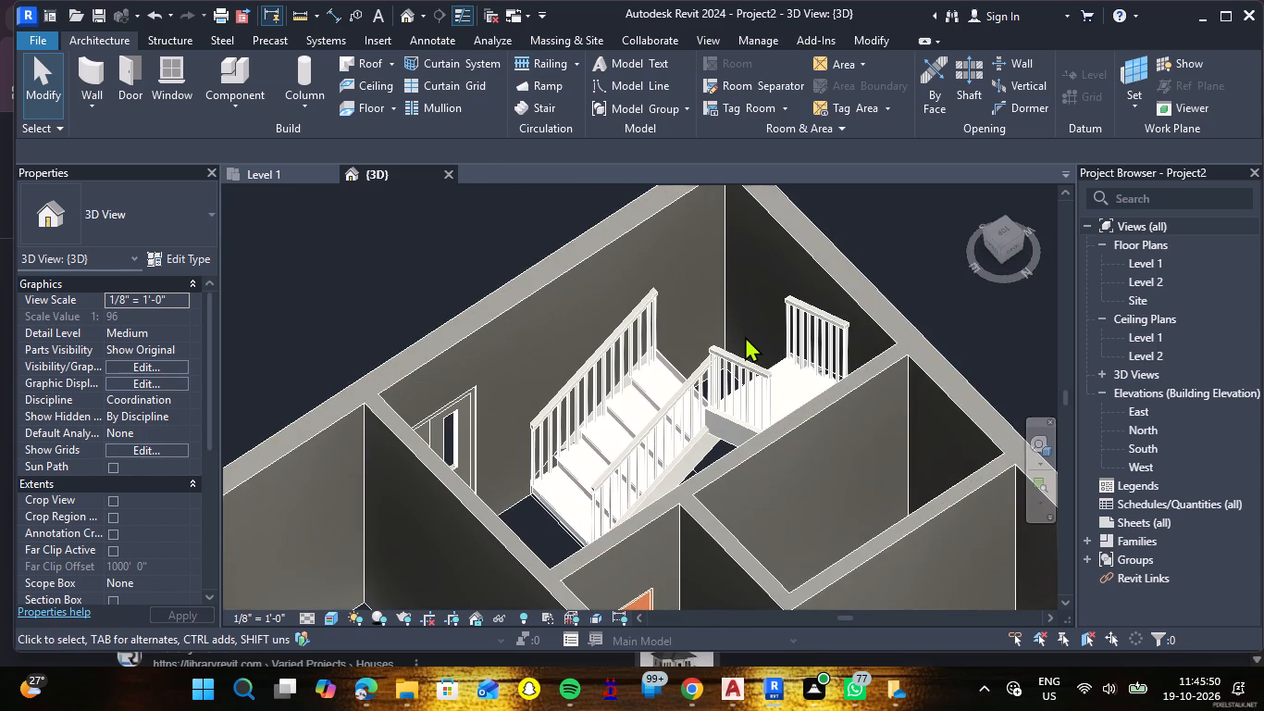
pyautogui.scroll(-14, 744, 336)
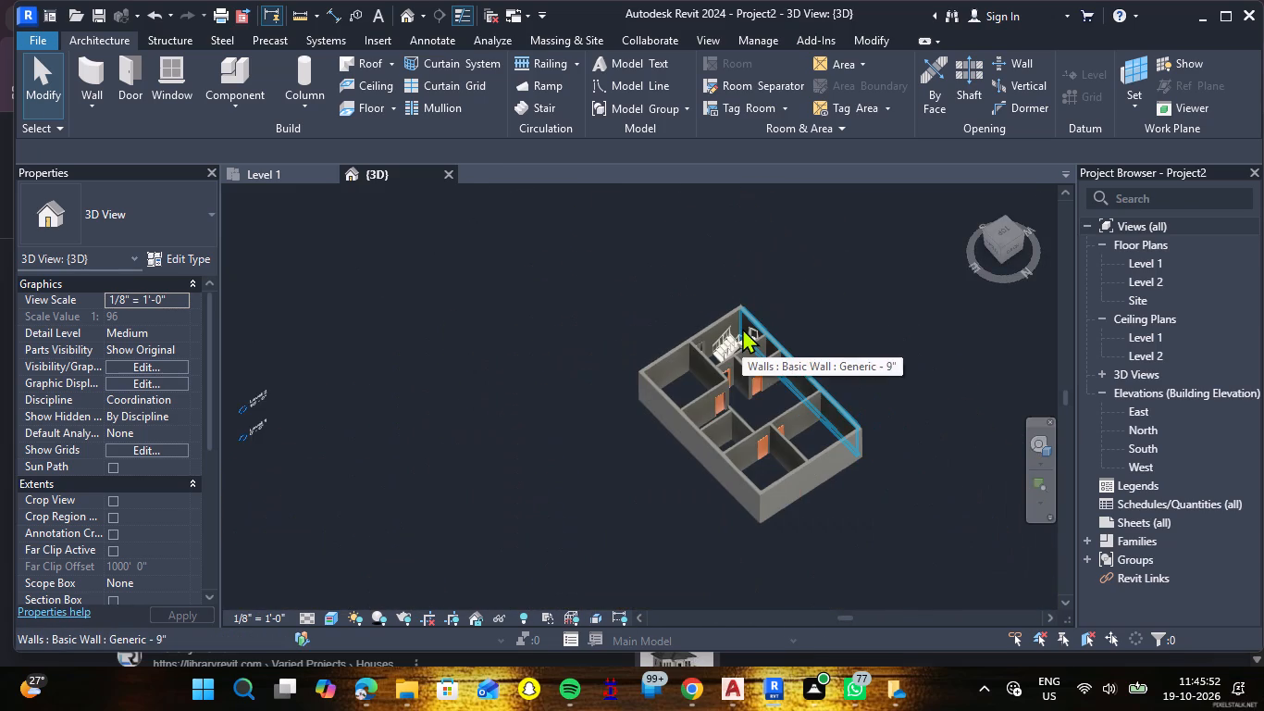
pyautogui.scroll(-7, 742, 328)
pyautogui.scroll(9, 742, 324)
pyautogui.scroll(-8, 716, 246)
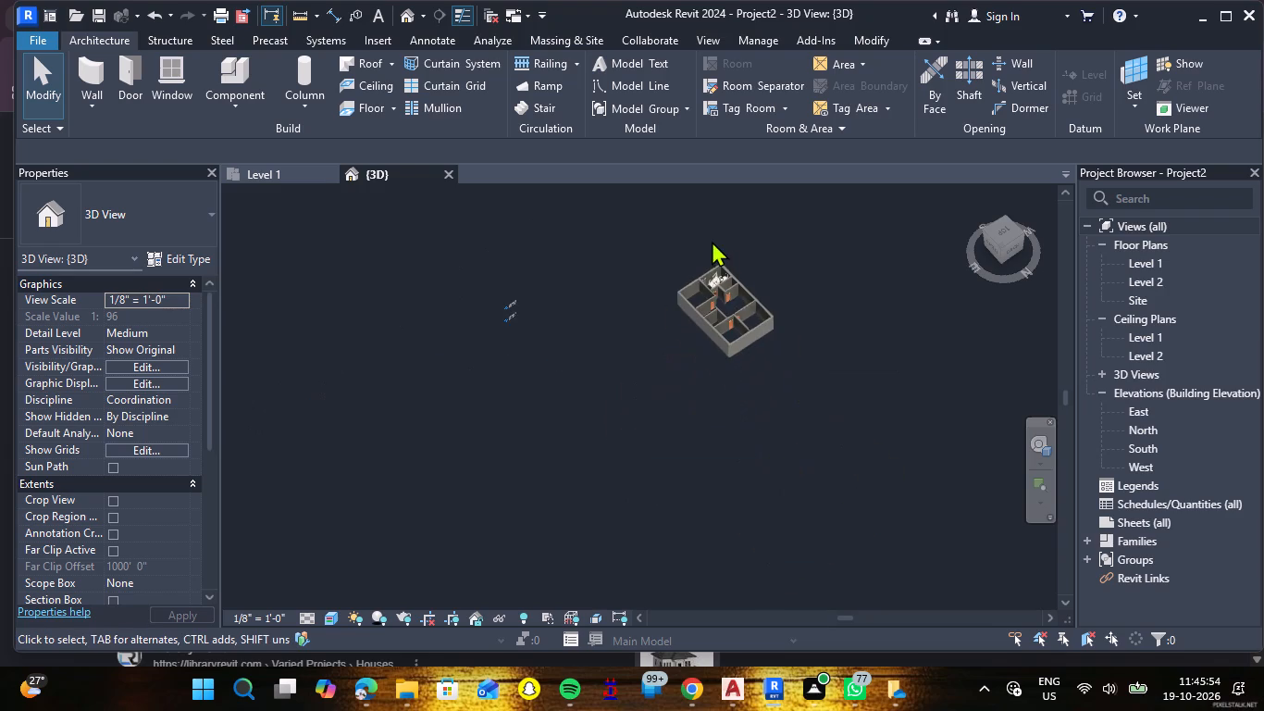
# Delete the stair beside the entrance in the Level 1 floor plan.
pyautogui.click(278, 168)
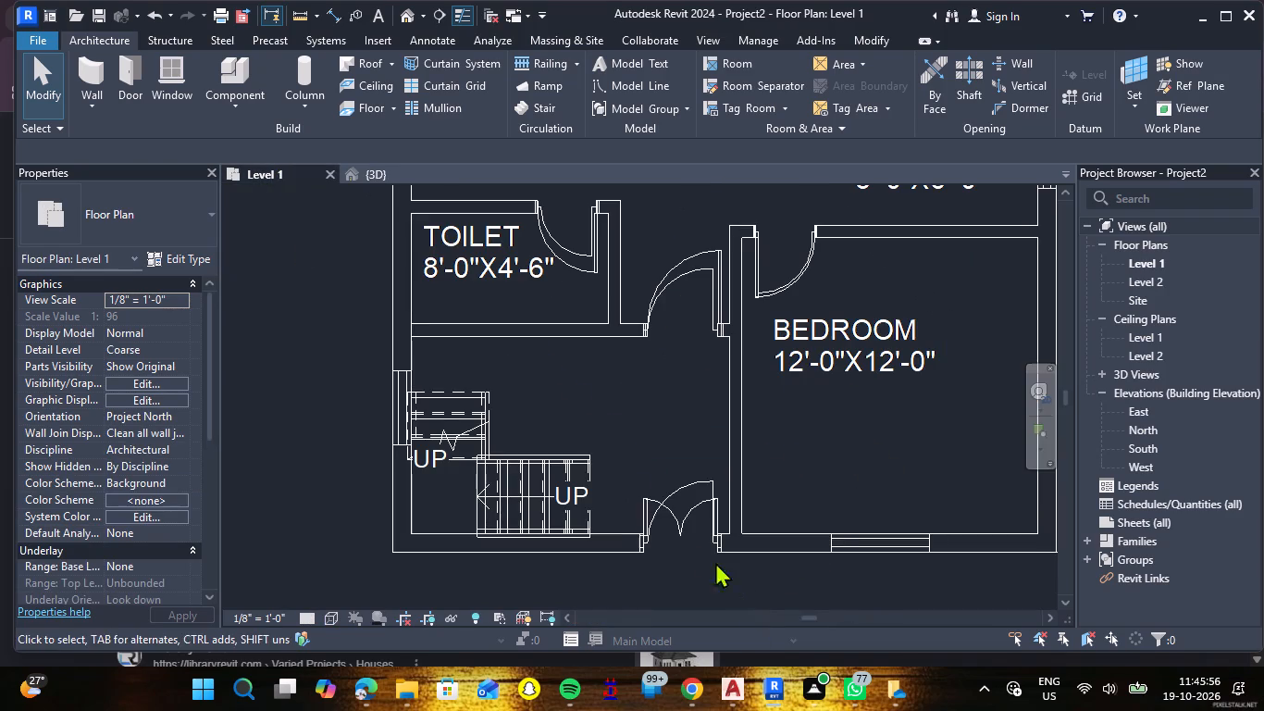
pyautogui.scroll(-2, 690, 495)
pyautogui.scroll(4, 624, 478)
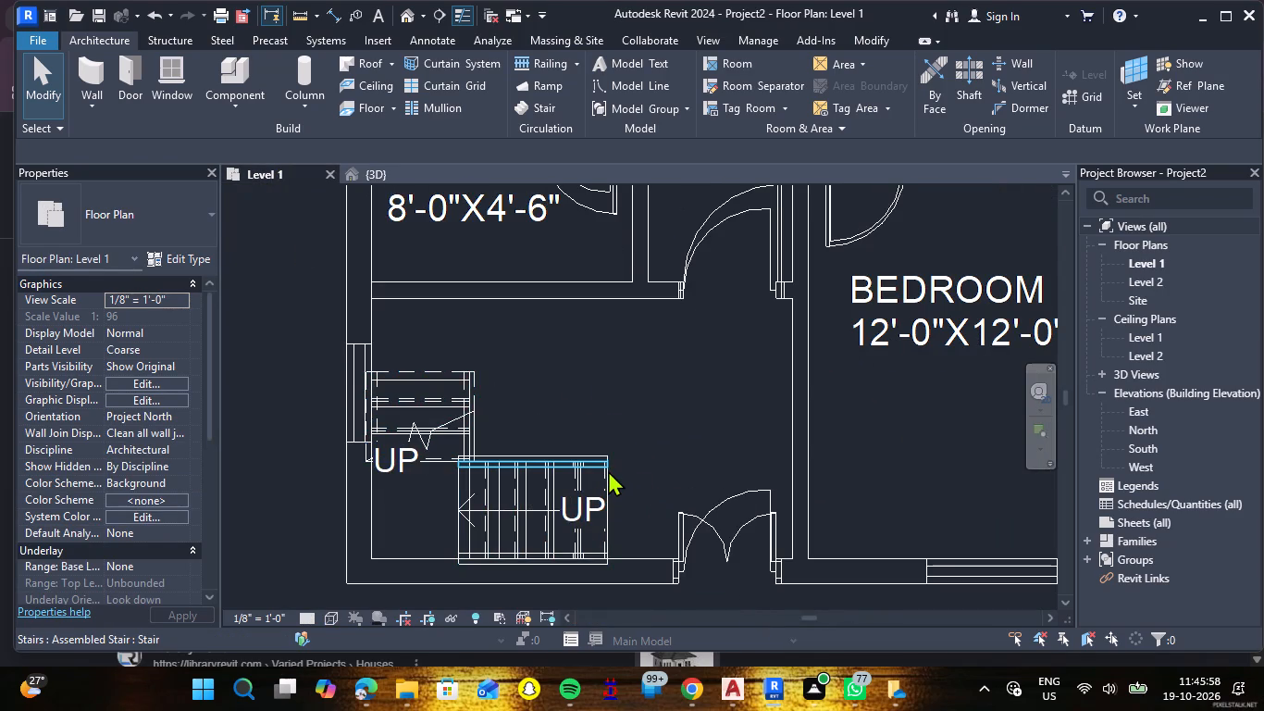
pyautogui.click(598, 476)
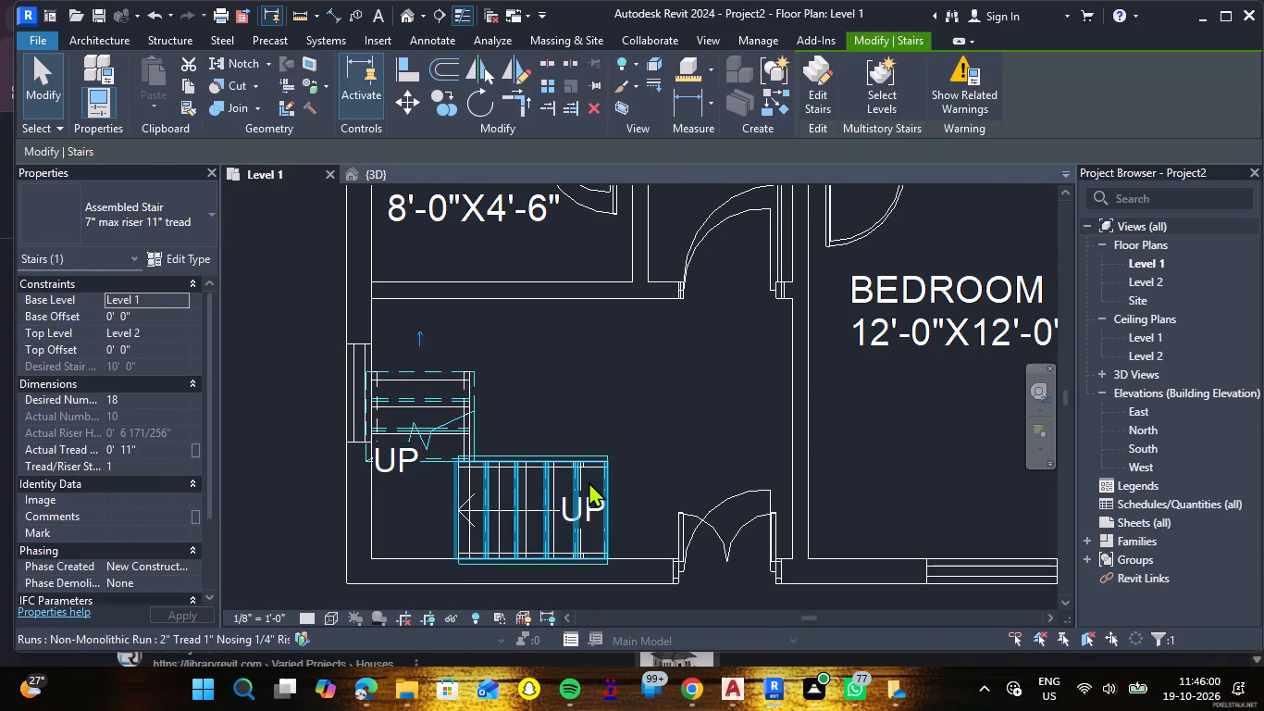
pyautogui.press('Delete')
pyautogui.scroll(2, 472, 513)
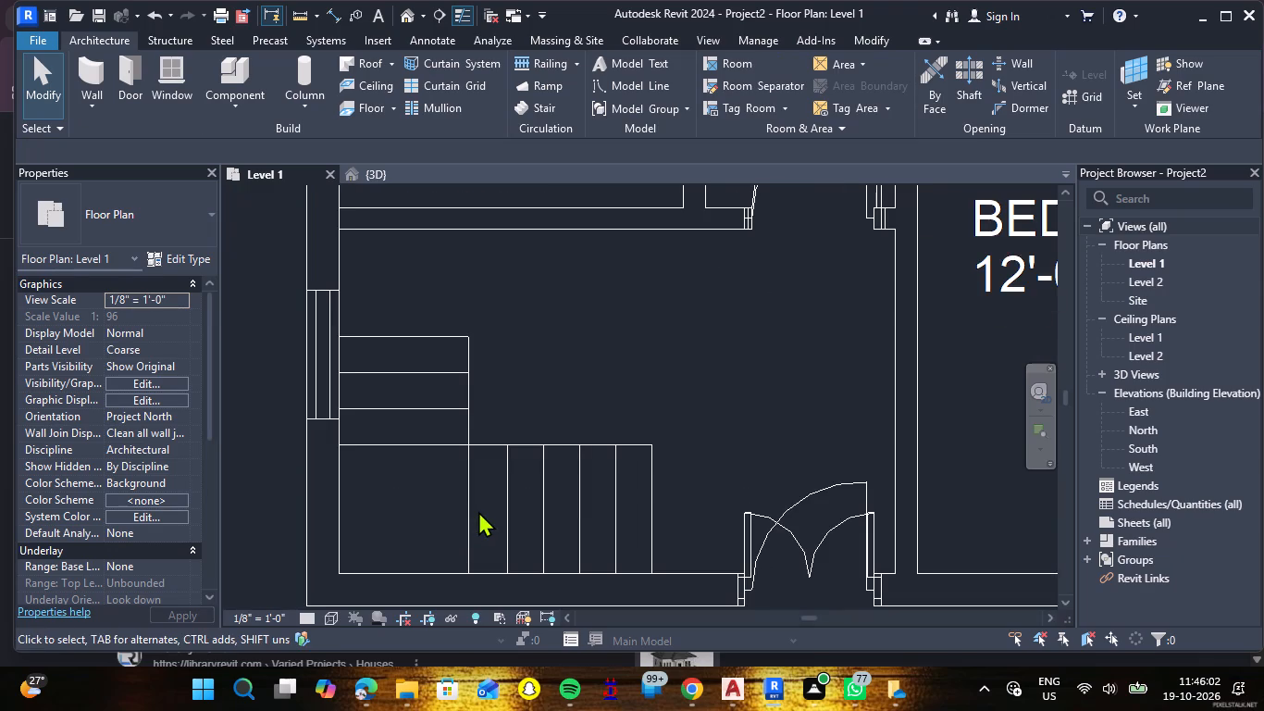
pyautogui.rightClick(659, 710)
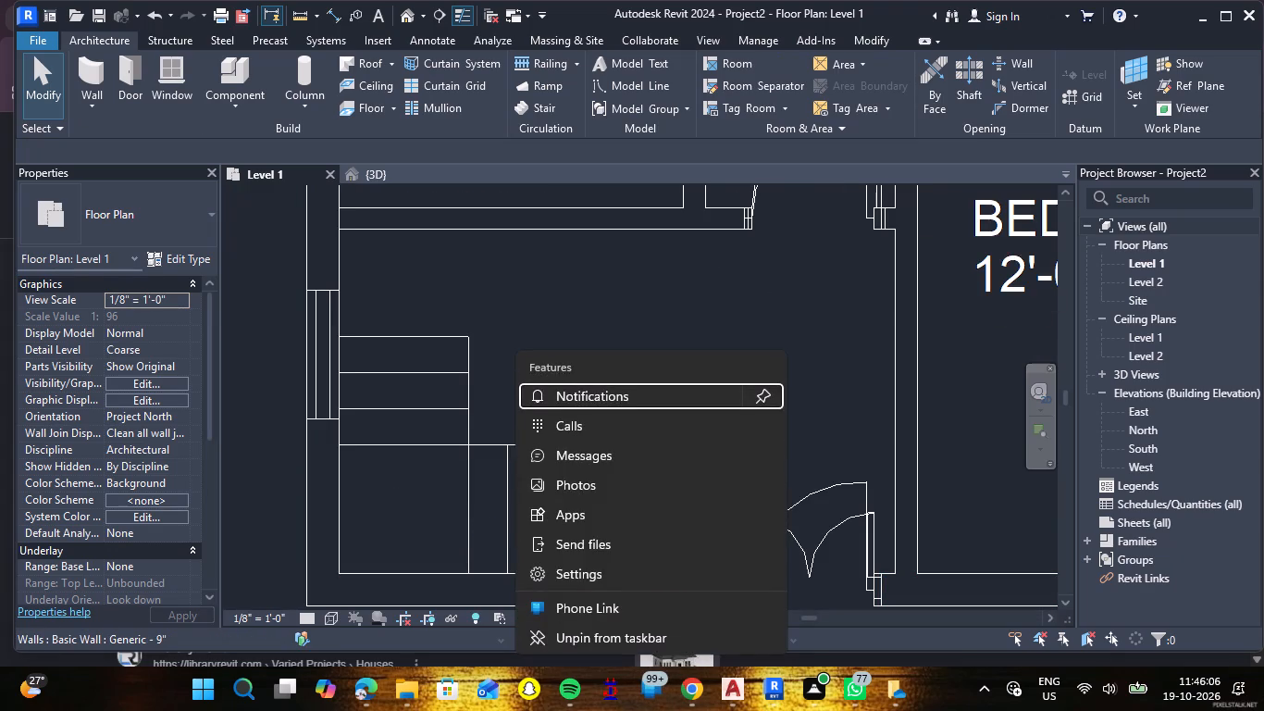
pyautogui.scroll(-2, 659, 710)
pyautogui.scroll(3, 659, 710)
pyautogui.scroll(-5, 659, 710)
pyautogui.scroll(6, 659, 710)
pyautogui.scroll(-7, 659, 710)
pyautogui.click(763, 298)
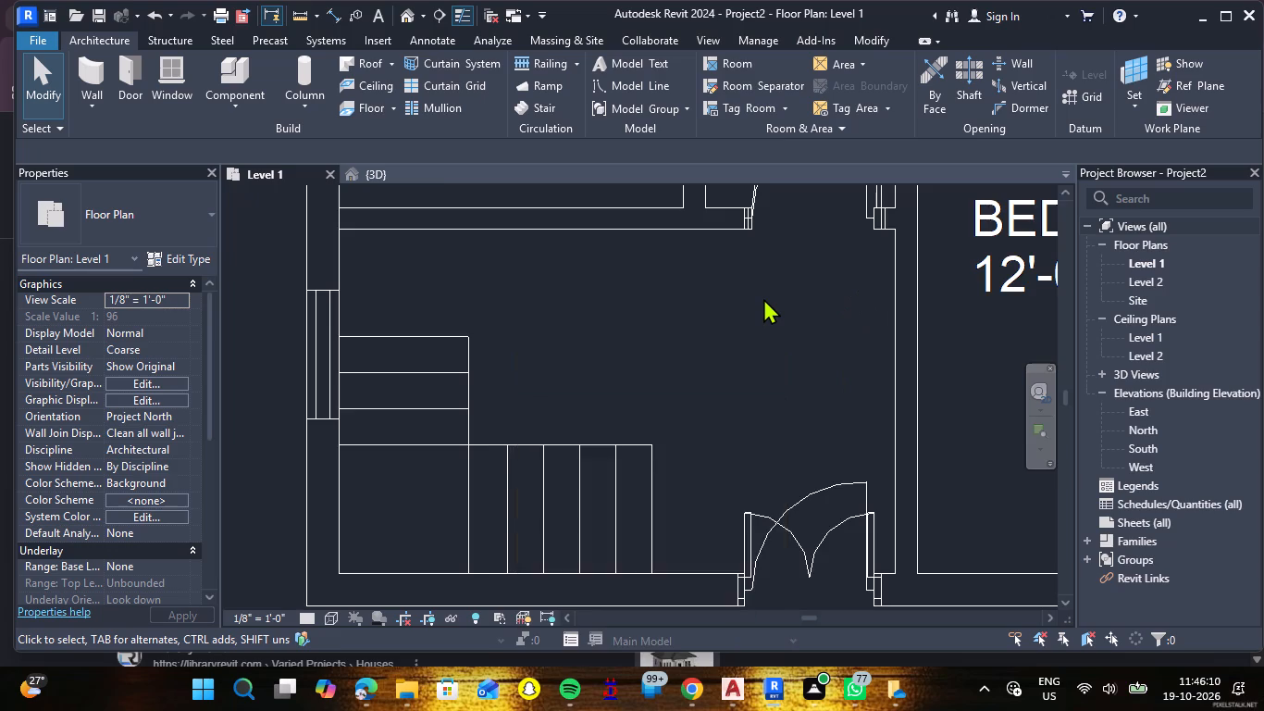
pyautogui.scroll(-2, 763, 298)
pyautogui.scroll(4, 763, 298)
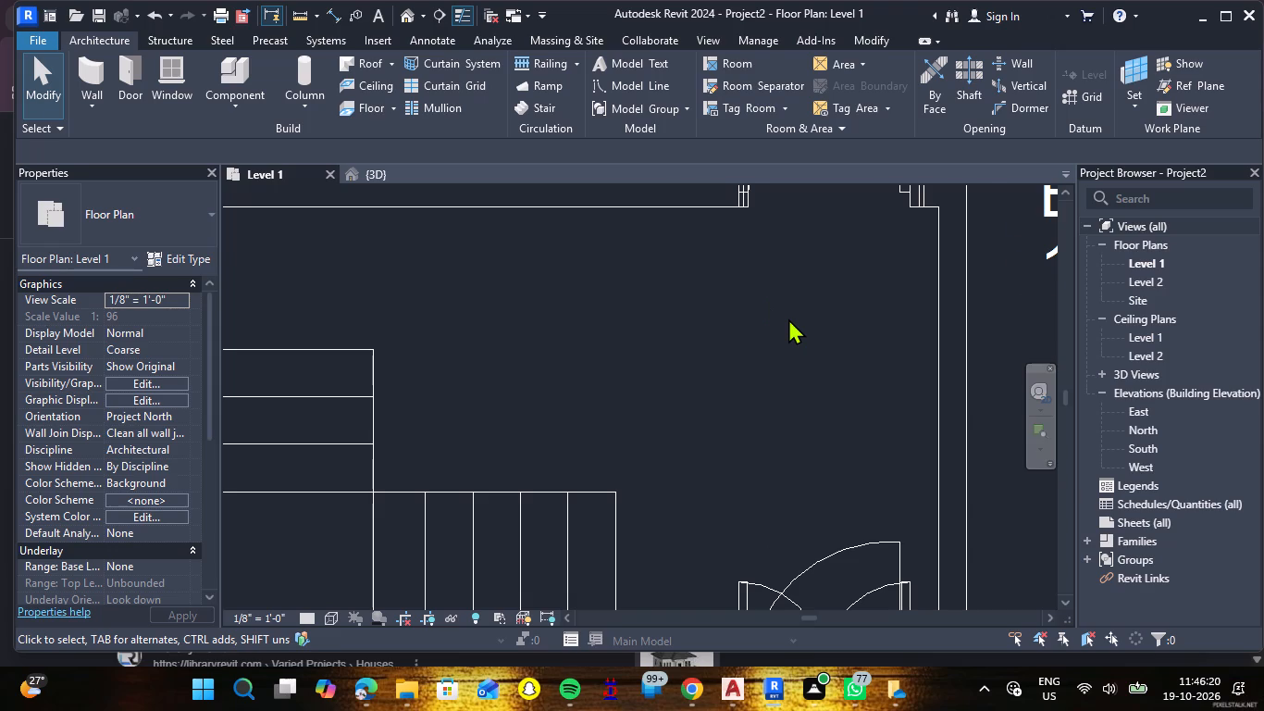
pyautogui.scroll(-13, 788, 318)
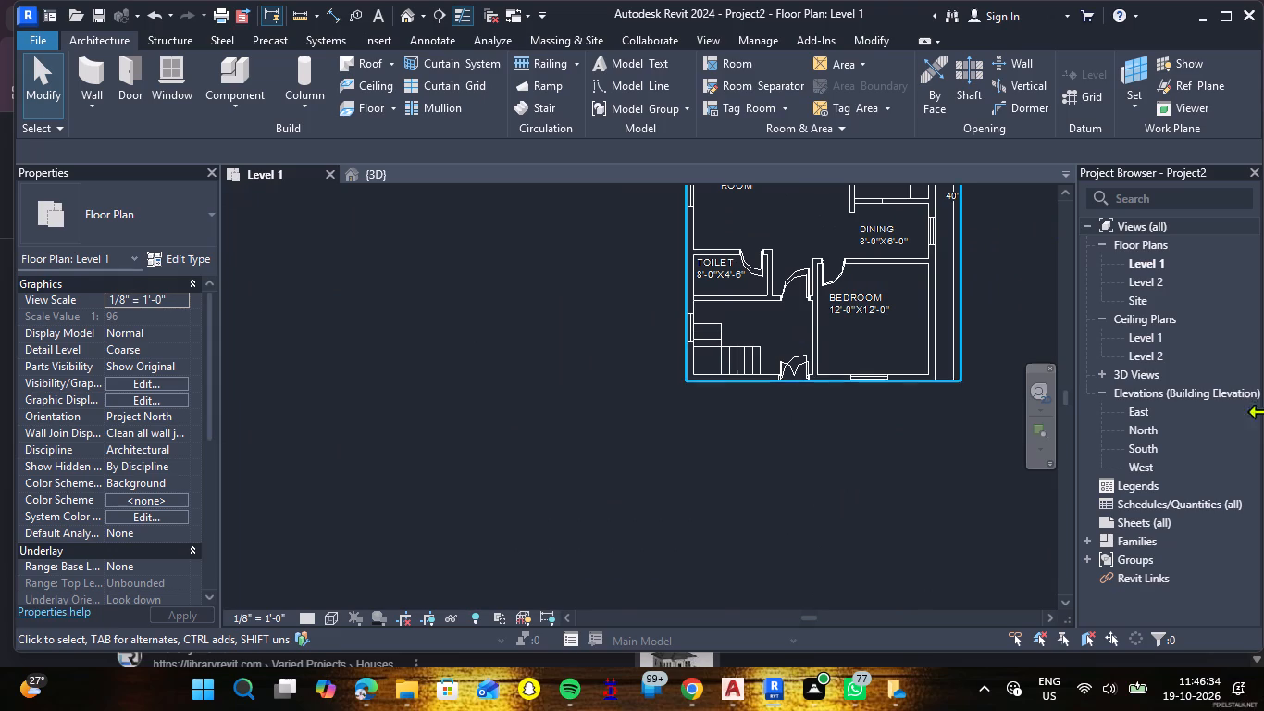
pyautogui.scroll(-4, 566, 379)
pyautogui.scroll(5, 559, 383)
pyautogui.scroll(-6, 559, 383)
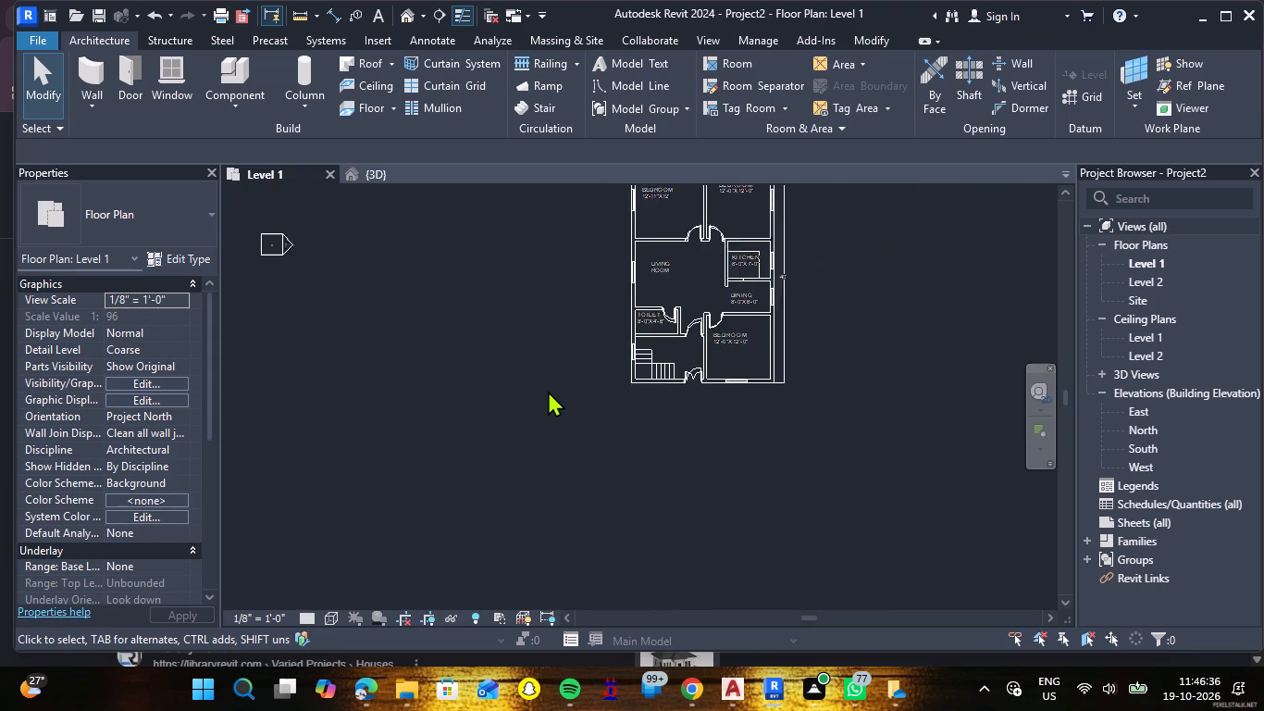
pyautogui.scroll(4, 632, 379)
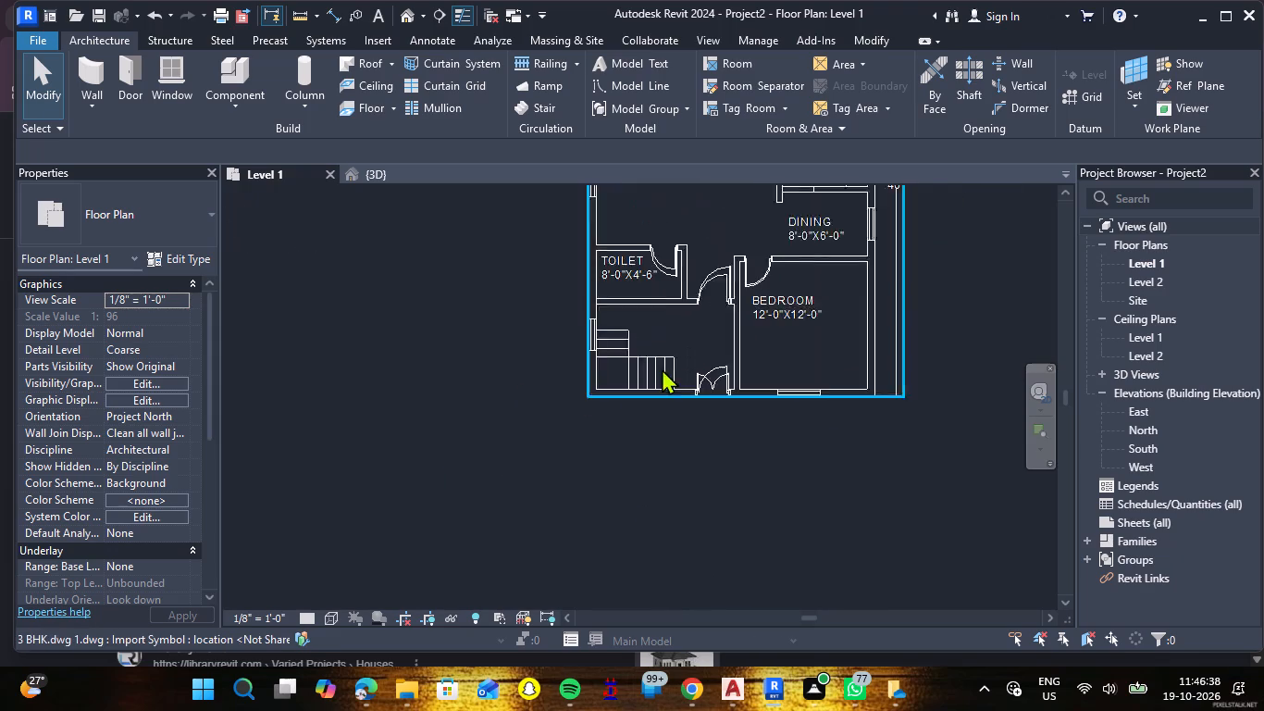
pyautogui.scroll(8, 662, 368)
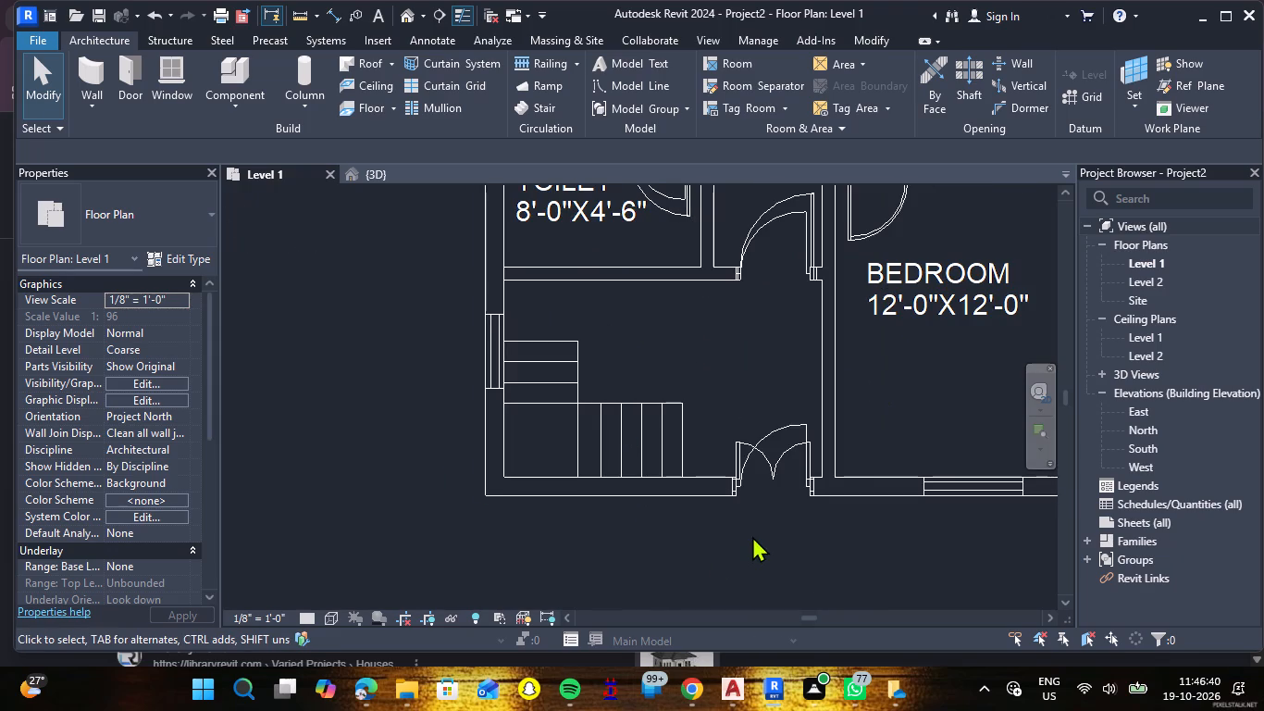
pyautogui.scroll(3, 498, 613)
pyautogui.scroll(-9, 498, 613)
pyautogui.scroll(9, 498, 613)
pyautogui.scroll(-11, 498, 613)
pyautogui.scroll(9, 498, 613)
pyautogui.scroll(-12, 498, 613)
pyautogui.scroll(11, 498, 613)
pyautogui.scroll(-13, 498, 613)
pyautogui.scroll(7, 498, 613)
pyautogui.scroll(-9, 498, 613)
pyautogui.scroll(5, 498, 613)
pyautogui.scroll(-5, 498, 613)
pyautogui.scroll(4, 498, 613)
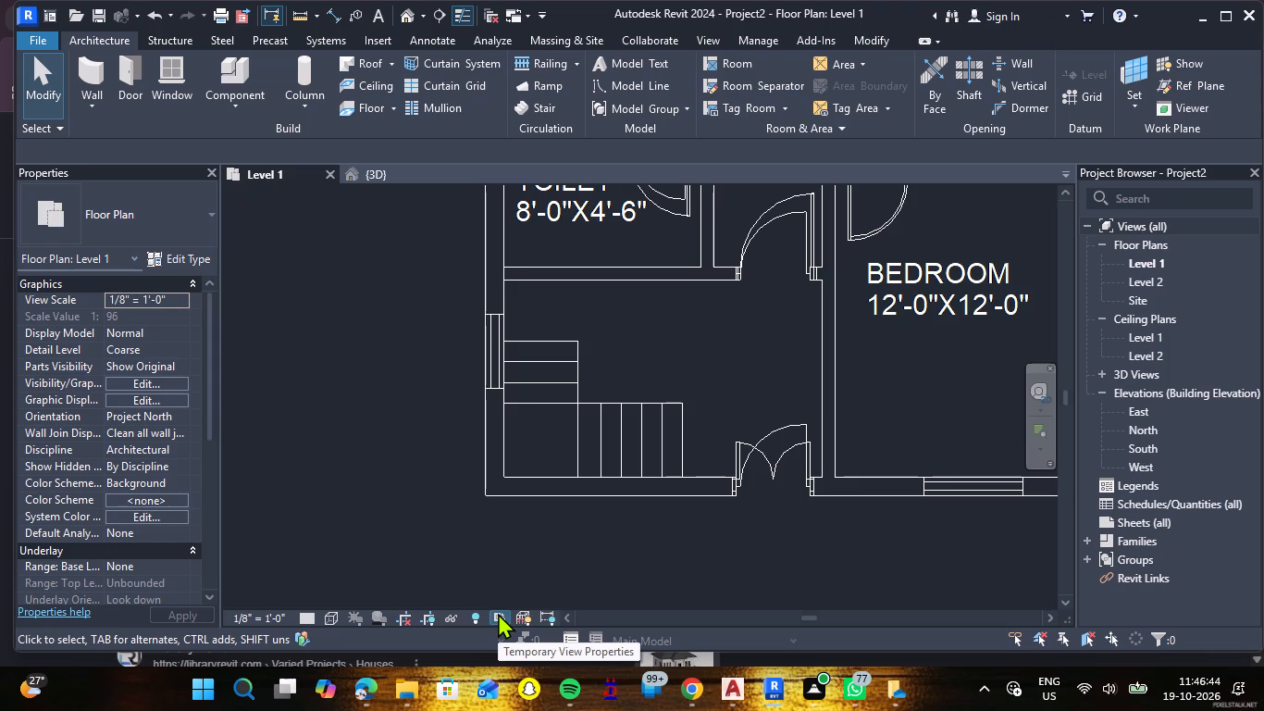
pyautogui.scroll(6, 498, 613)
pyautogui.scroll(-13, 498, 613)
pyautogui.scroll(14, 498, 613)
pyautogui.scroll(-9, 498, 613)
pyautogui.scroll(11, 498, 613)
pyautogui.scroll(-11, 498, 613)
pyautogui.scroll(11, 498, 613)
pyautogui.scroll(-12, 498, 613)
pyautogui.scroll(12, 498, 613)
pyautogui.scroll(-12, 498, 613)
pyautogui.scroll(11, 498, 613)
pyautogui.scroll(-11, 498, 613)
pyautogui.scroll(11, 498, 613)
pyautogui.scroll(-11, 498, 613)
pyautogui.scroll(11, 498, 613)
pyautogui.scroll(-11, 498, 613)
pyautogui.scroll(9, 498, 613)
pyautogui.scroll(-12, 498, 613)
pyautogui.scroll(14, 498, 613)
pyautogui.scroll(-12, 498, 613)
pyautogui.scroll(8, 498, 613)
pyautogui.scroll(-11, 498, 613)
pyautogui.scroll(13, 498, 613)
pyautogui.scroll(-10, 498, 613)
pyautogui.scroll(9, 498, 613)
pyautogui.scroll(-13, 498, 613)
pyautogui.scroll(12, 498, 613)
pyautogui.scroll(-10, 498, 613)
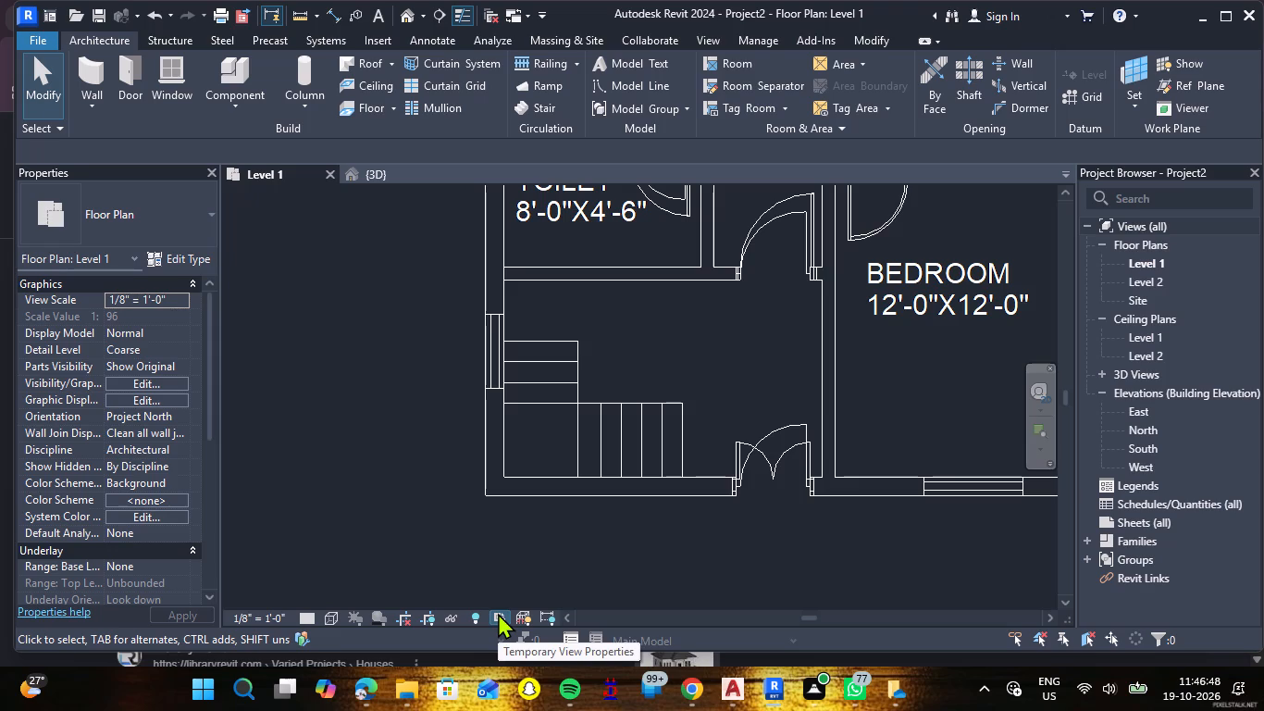
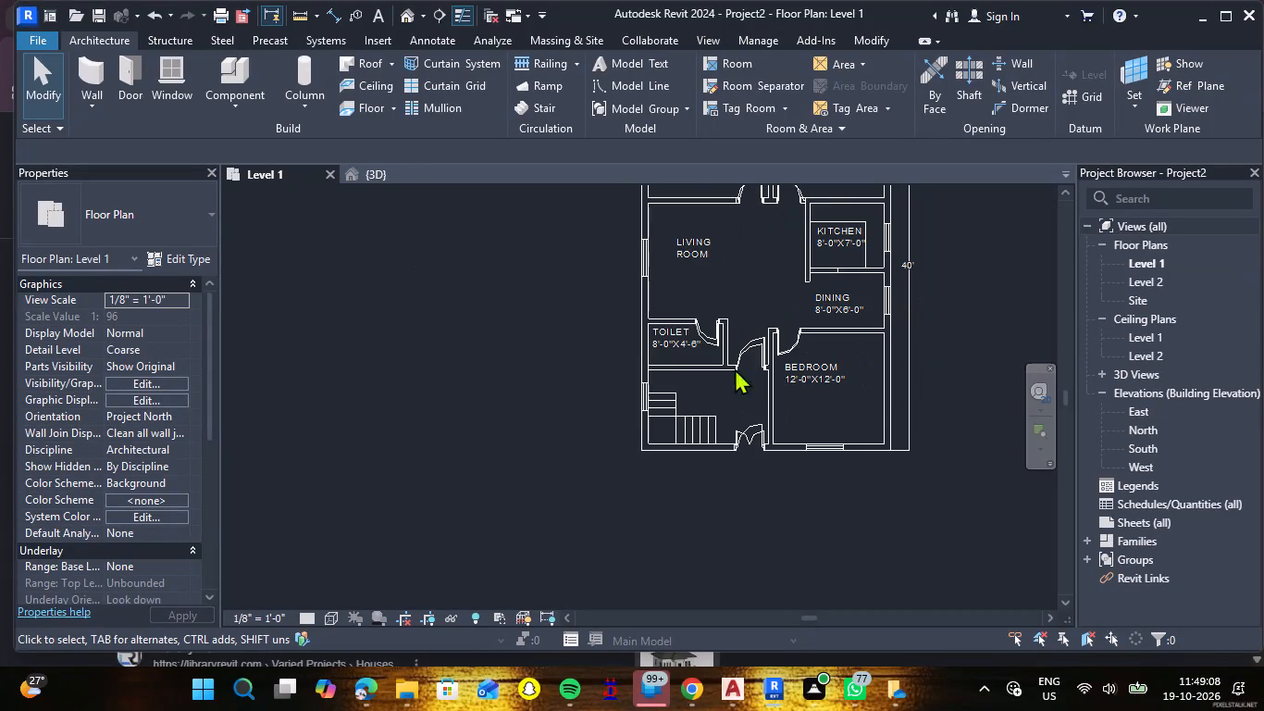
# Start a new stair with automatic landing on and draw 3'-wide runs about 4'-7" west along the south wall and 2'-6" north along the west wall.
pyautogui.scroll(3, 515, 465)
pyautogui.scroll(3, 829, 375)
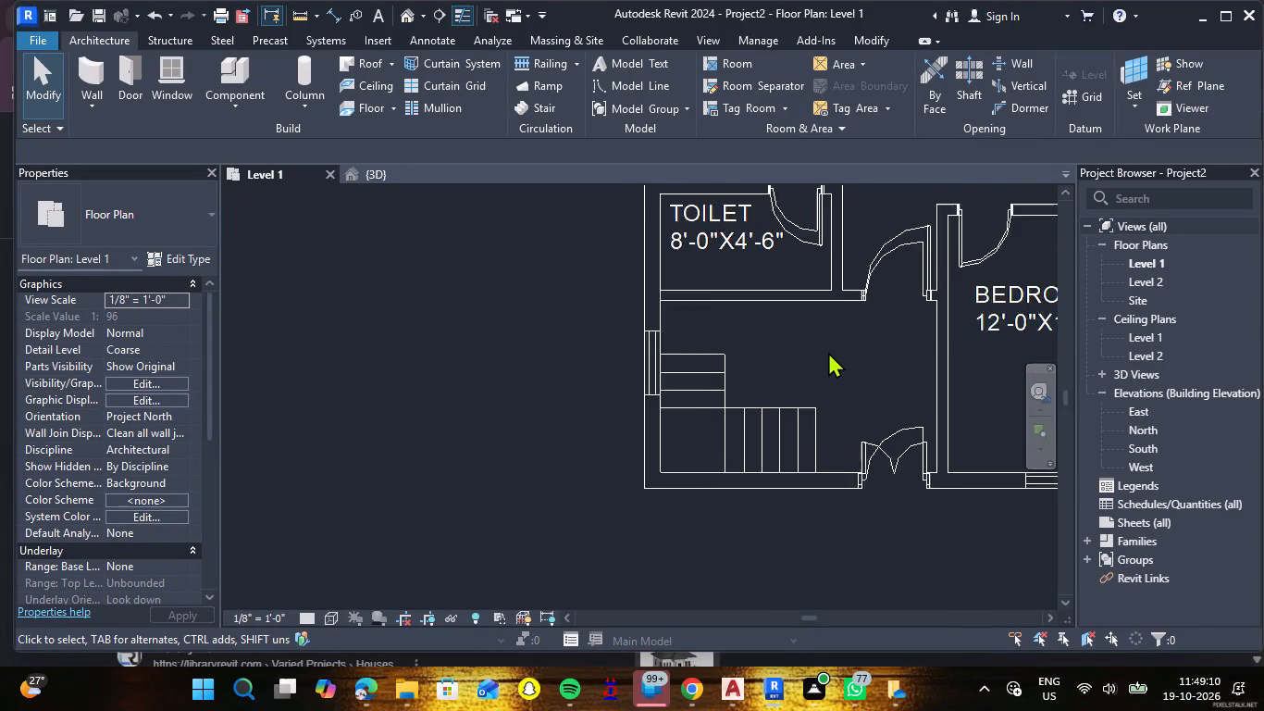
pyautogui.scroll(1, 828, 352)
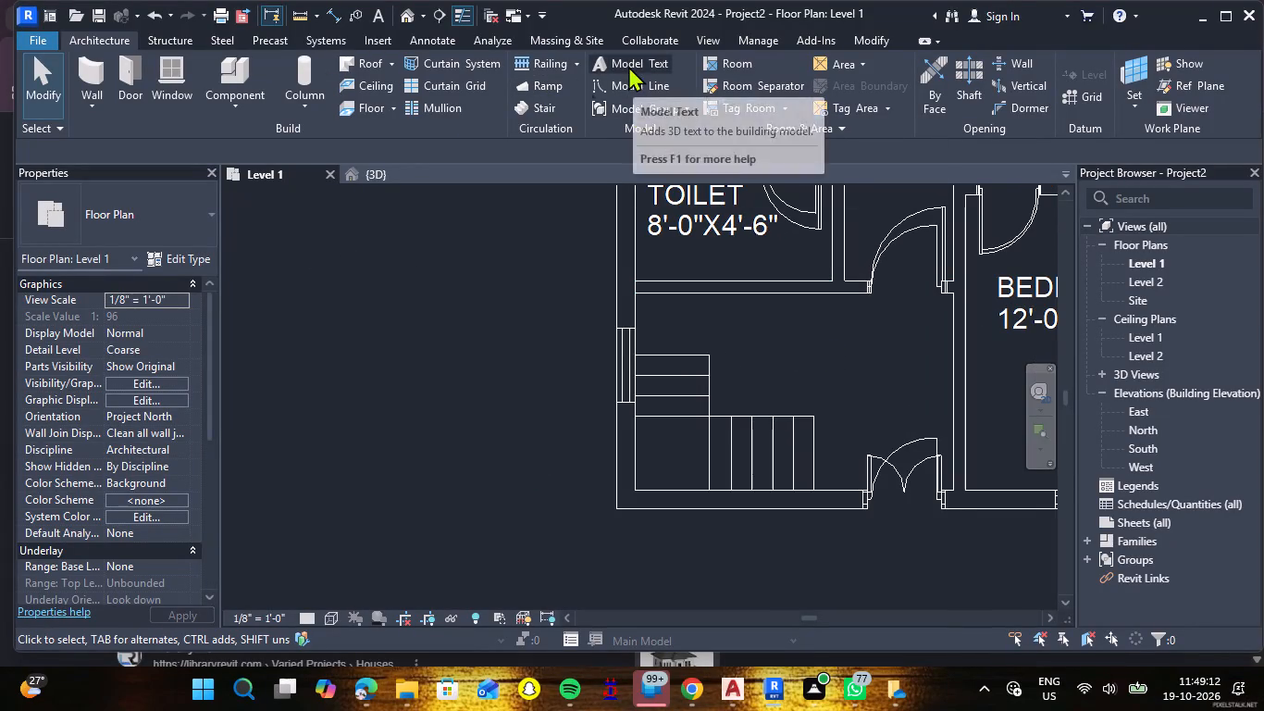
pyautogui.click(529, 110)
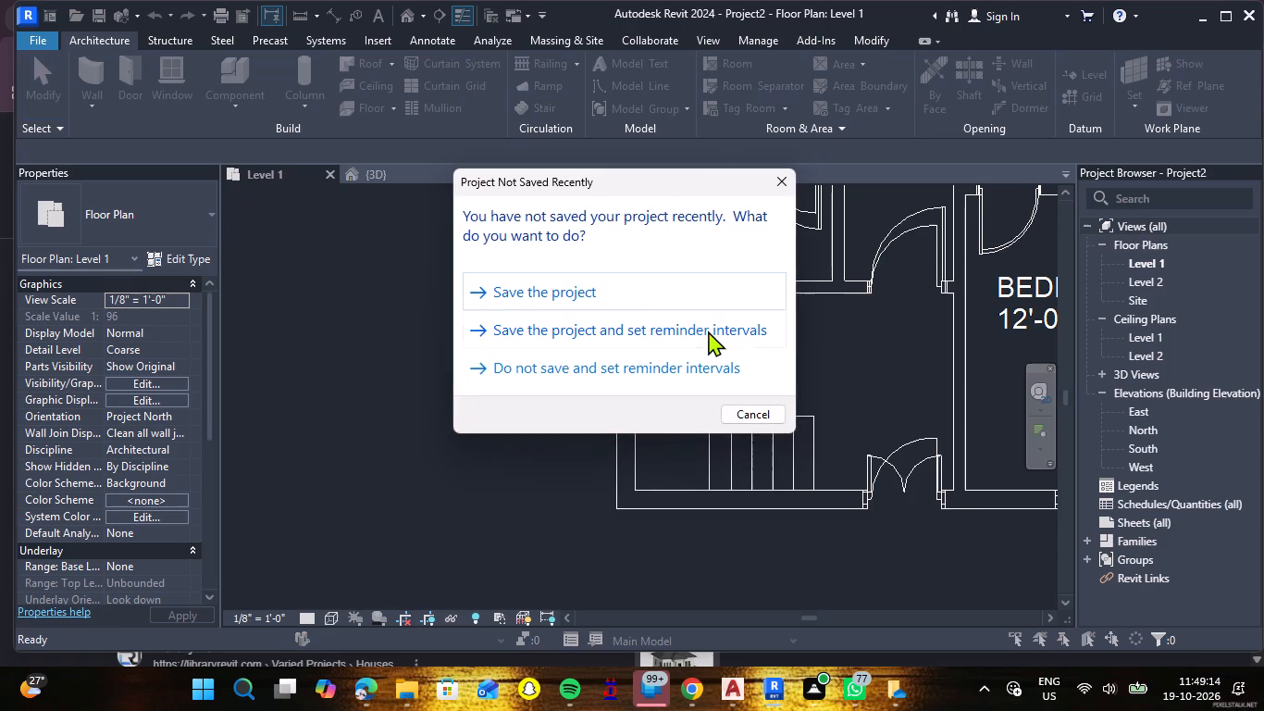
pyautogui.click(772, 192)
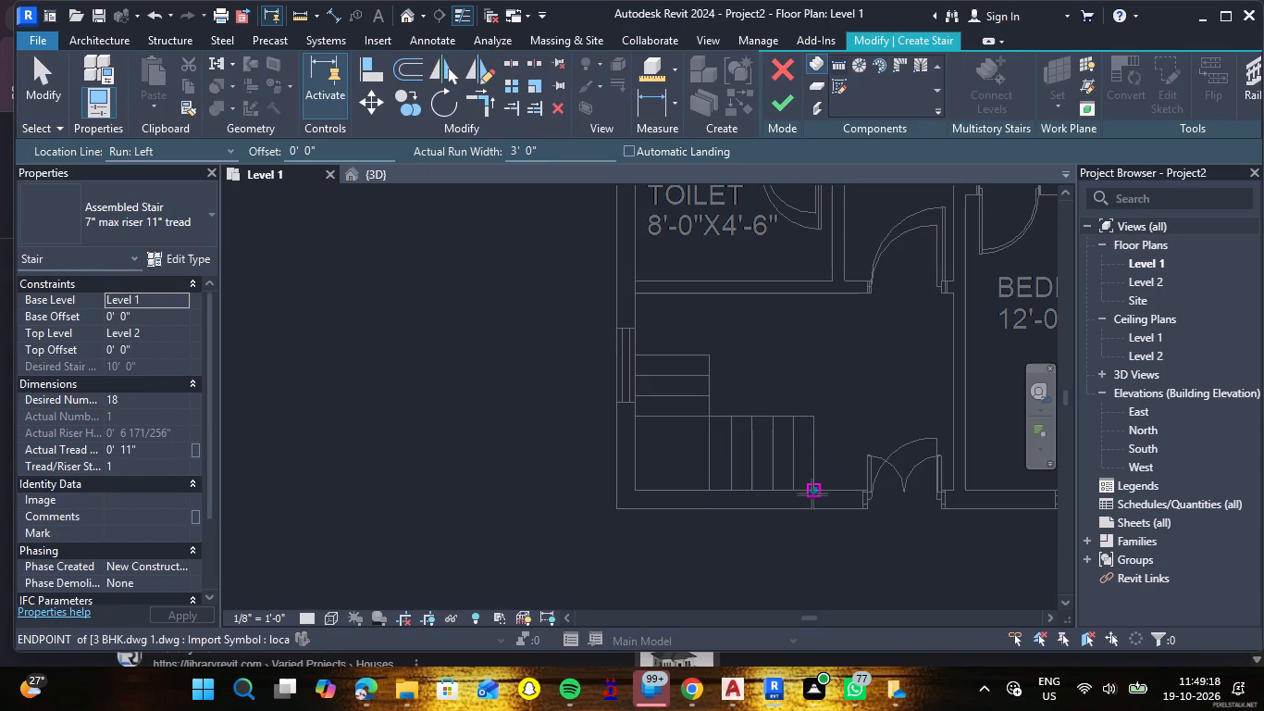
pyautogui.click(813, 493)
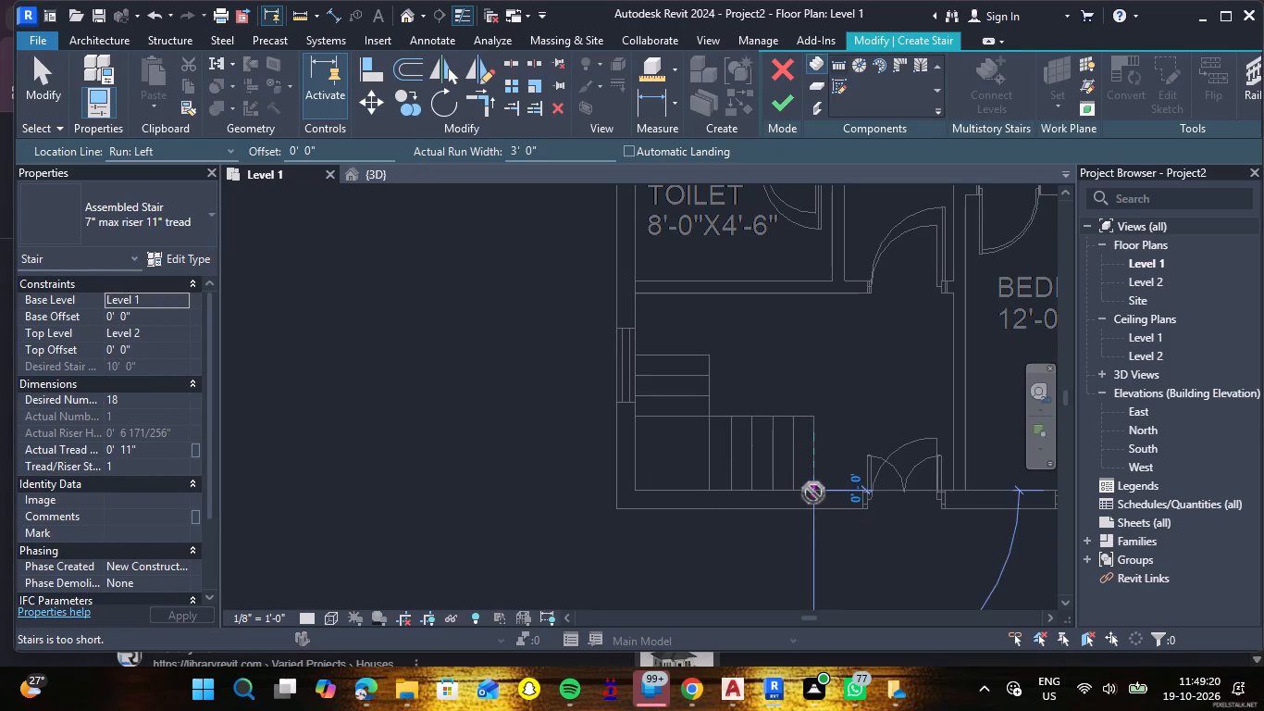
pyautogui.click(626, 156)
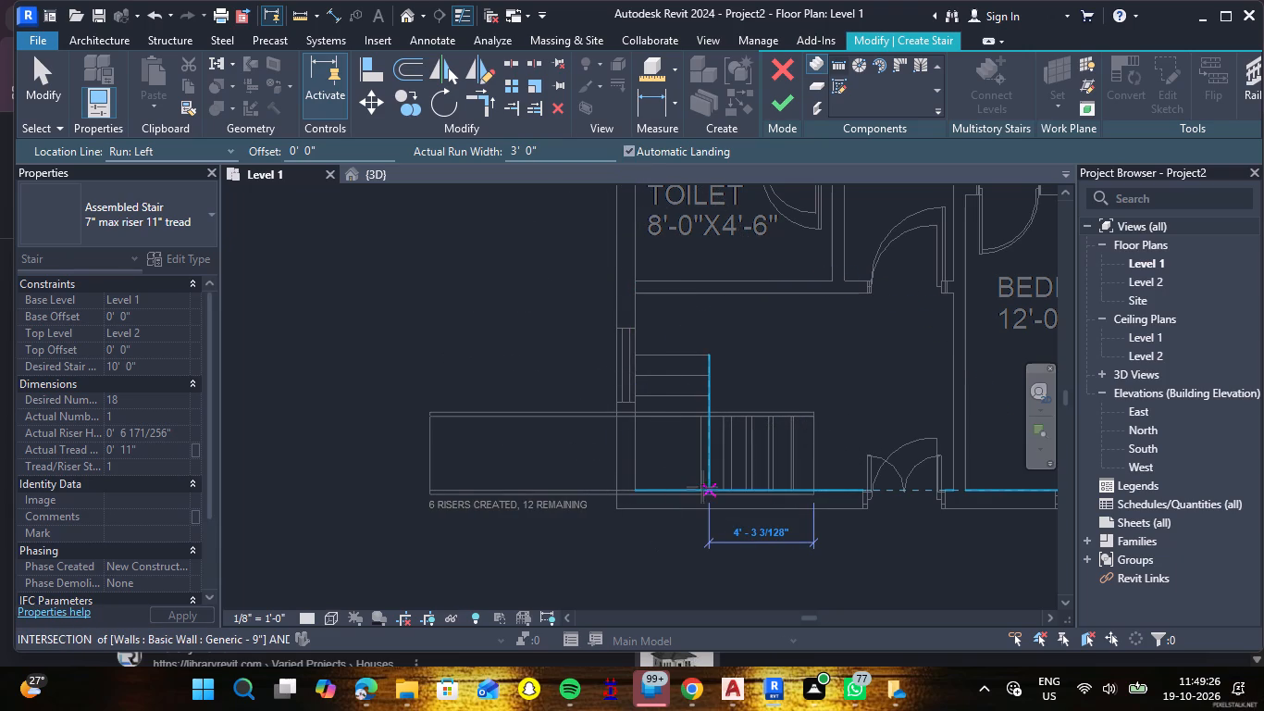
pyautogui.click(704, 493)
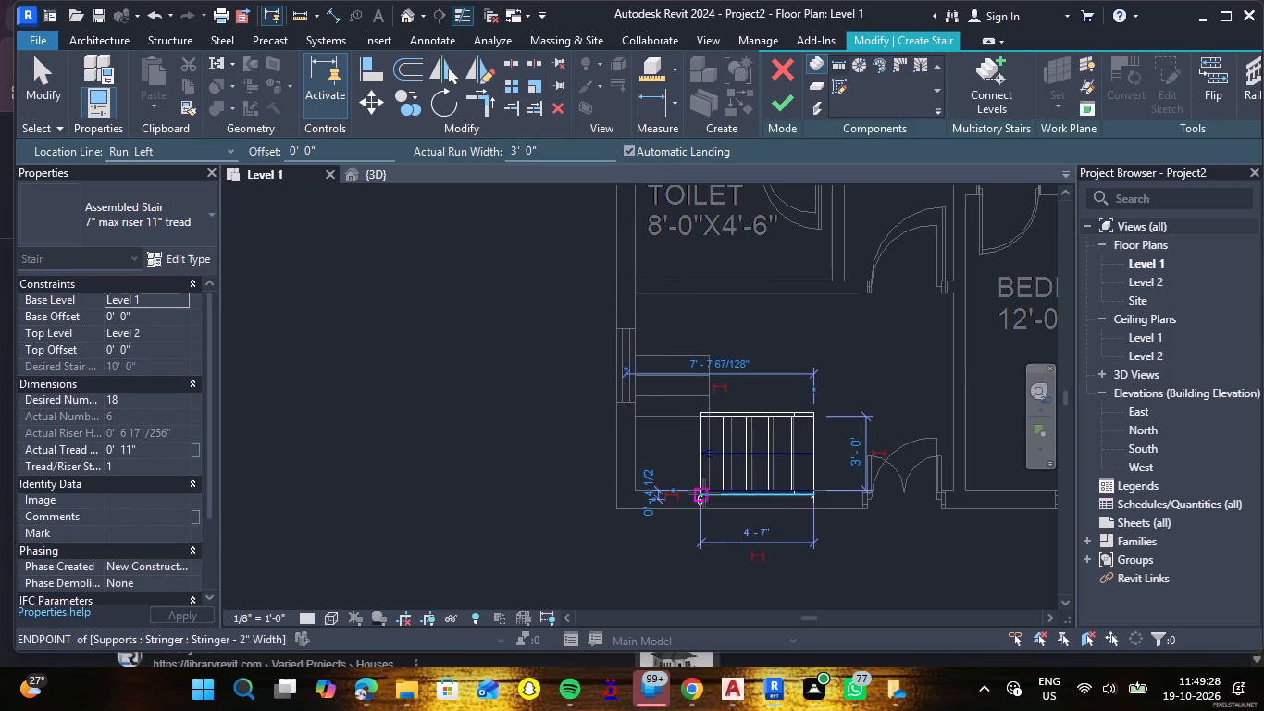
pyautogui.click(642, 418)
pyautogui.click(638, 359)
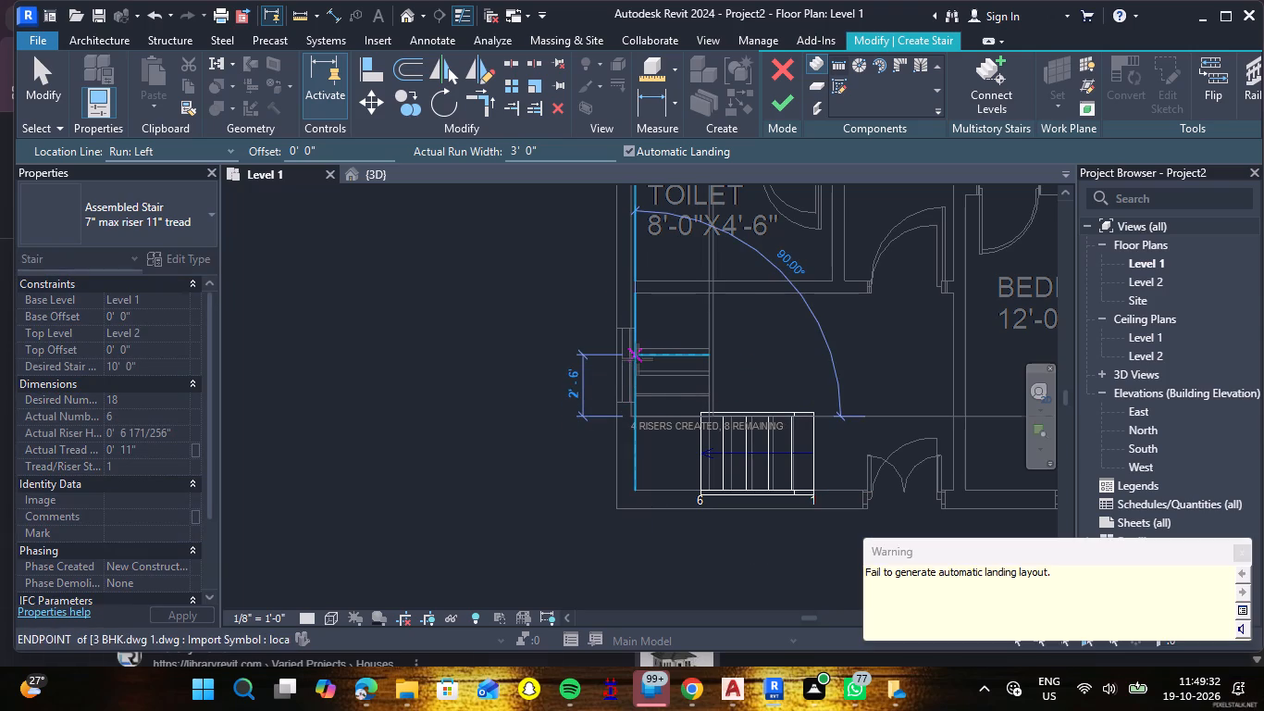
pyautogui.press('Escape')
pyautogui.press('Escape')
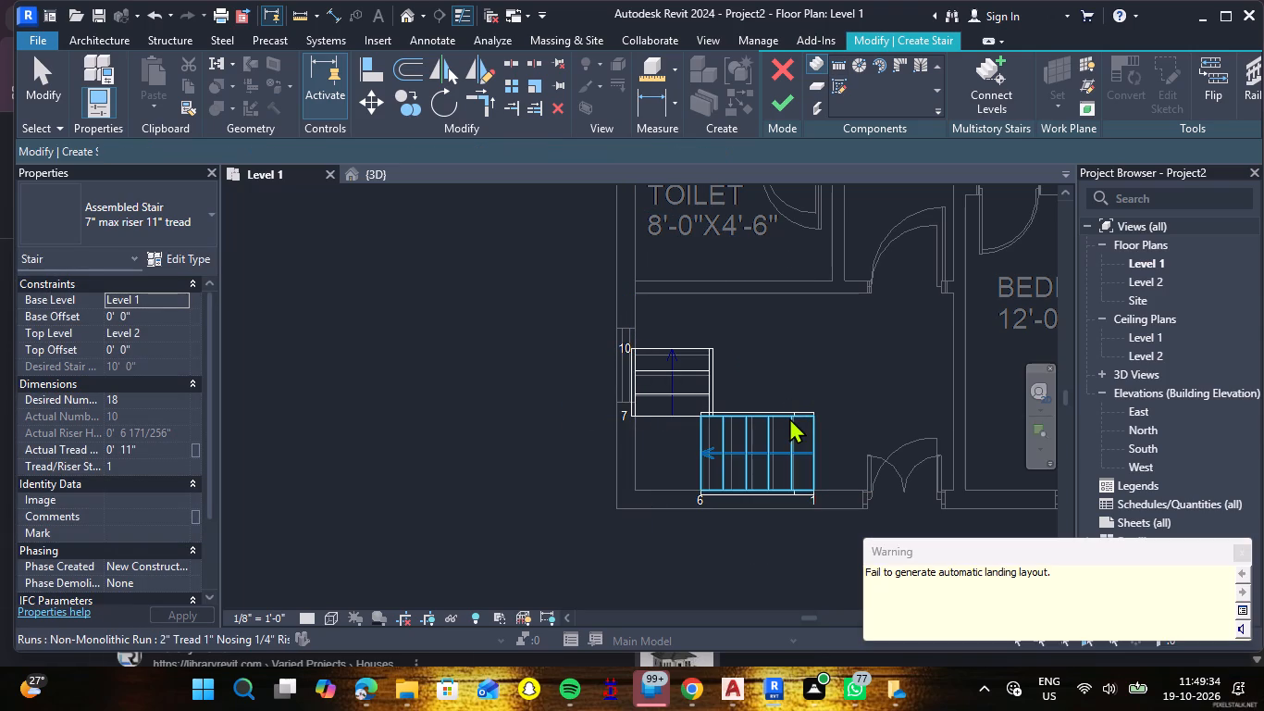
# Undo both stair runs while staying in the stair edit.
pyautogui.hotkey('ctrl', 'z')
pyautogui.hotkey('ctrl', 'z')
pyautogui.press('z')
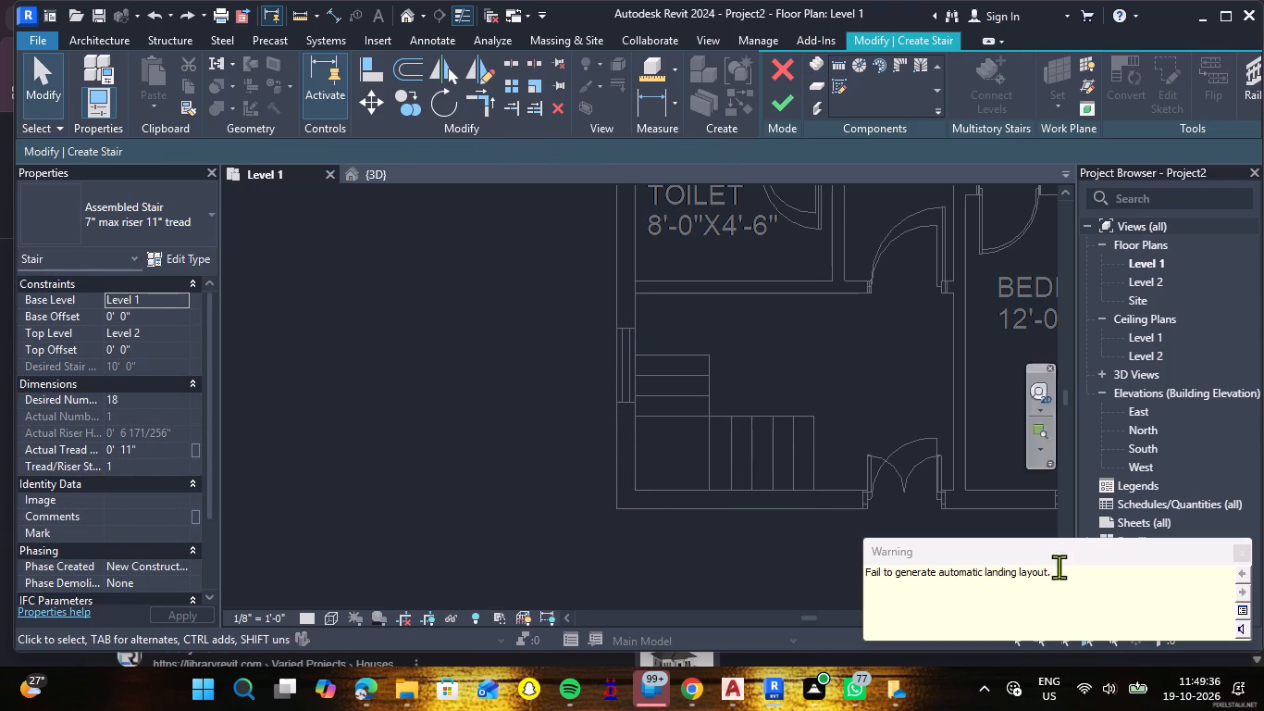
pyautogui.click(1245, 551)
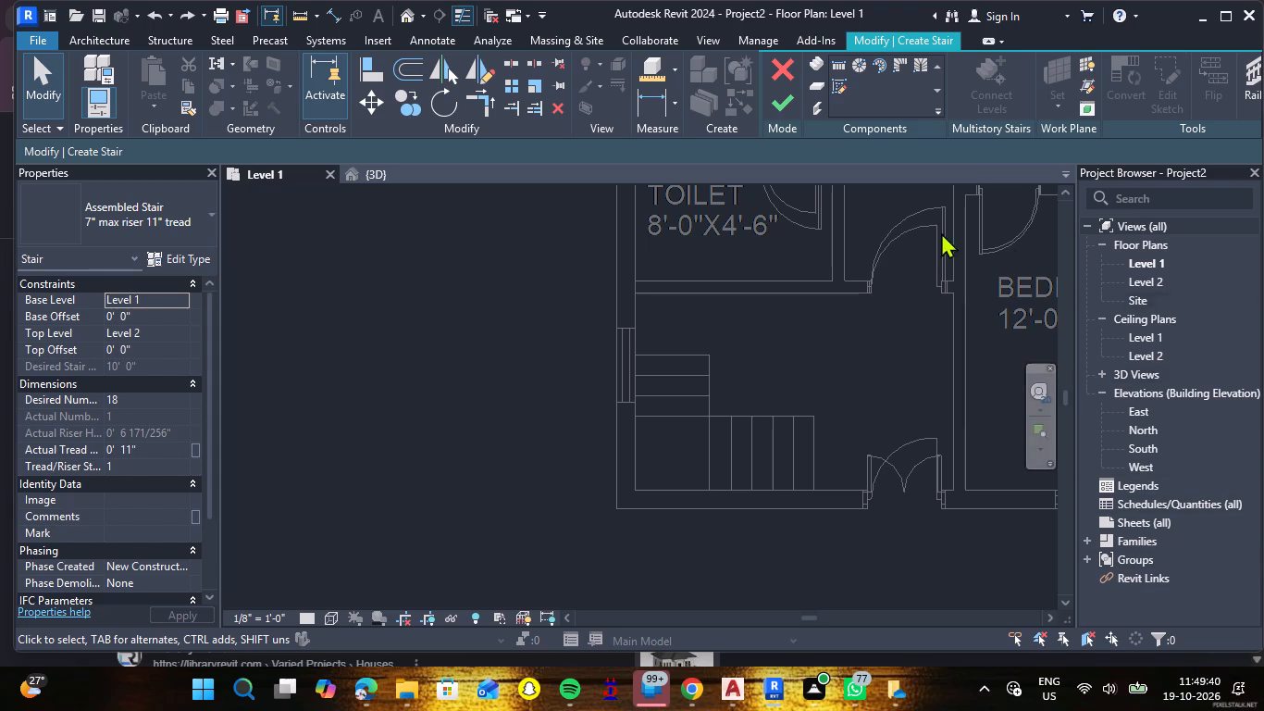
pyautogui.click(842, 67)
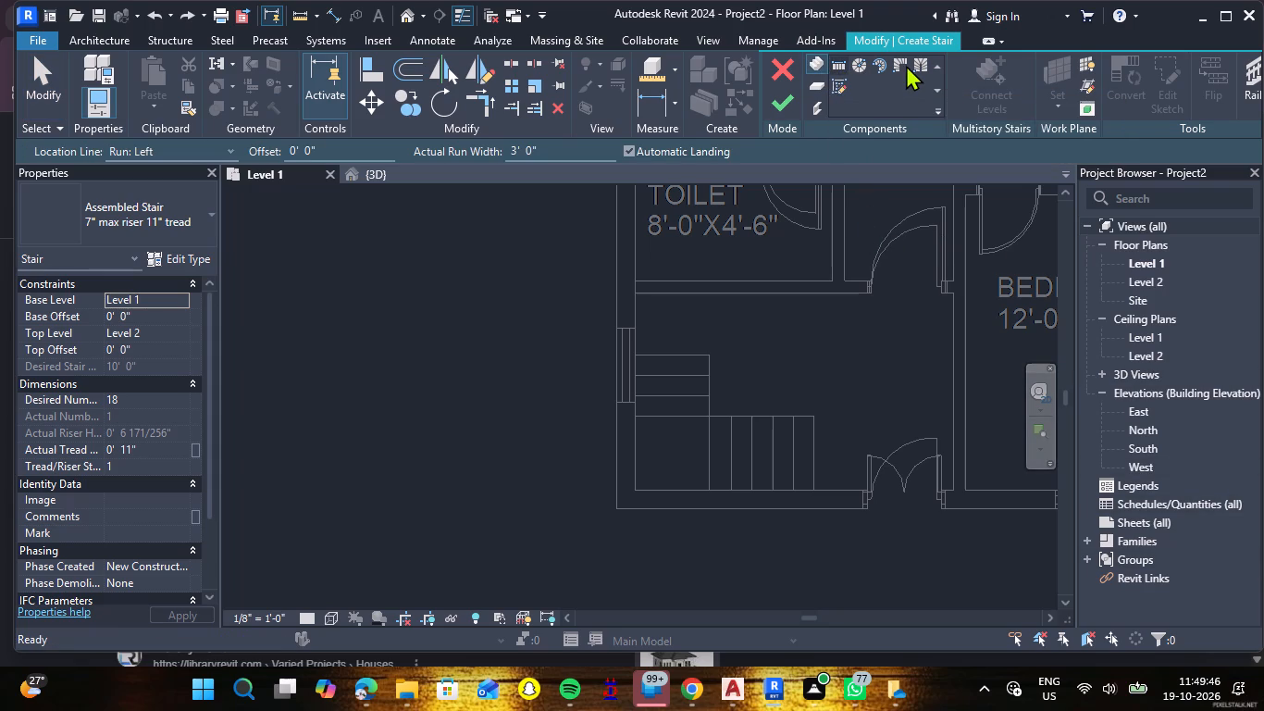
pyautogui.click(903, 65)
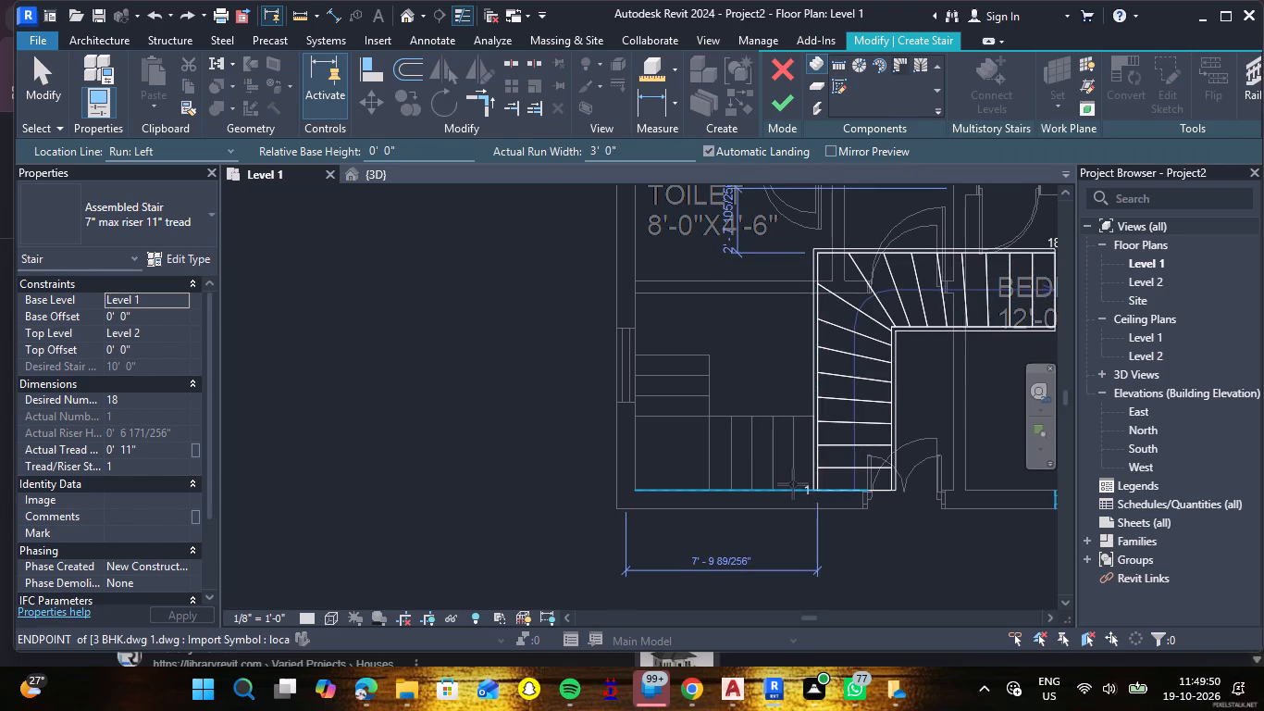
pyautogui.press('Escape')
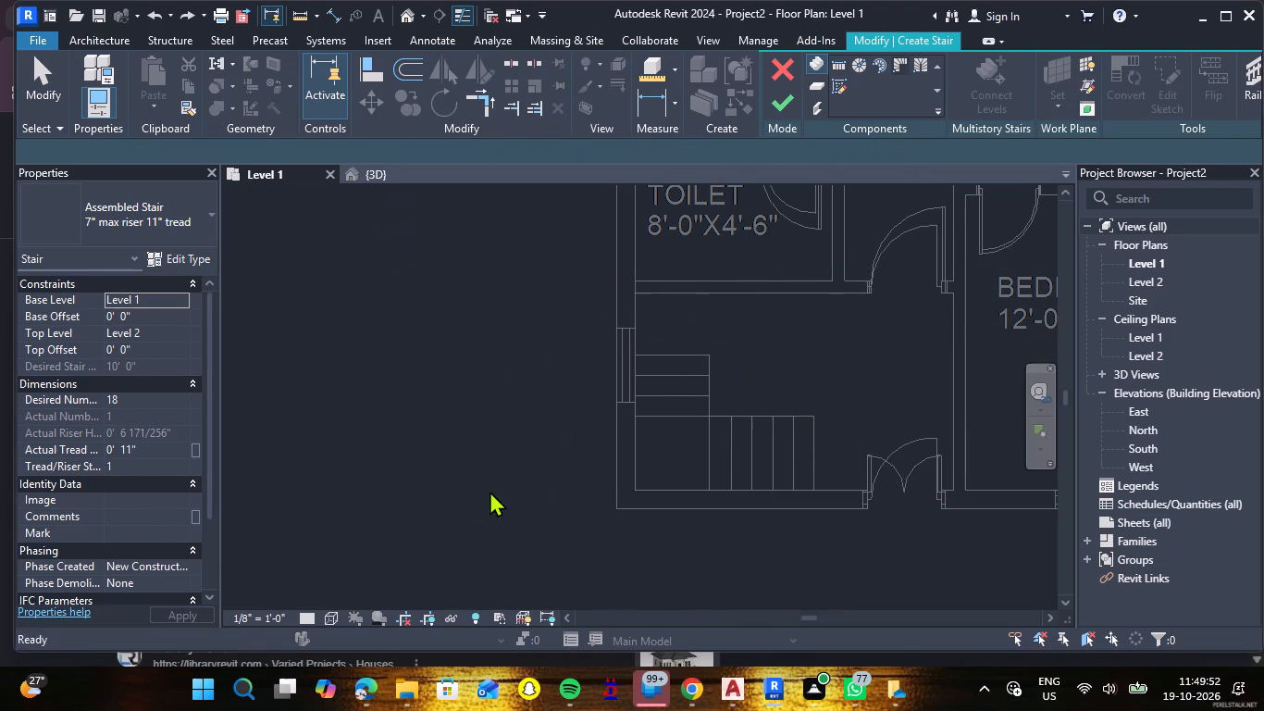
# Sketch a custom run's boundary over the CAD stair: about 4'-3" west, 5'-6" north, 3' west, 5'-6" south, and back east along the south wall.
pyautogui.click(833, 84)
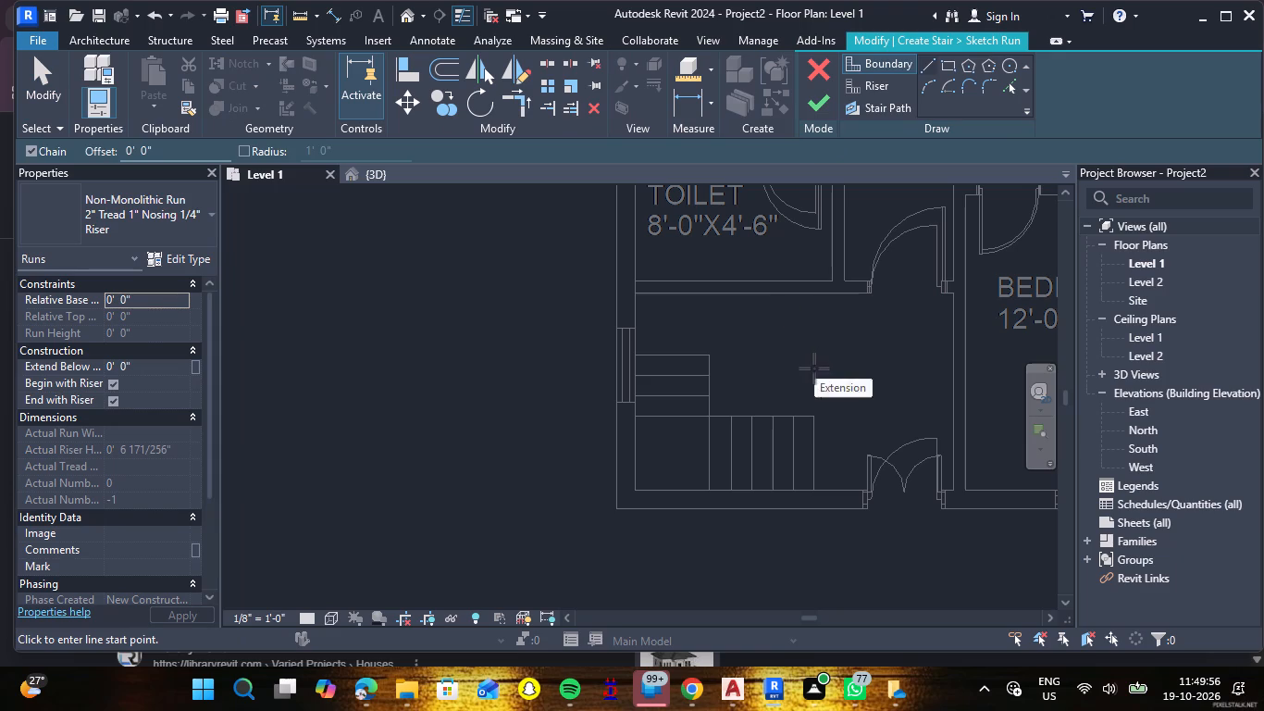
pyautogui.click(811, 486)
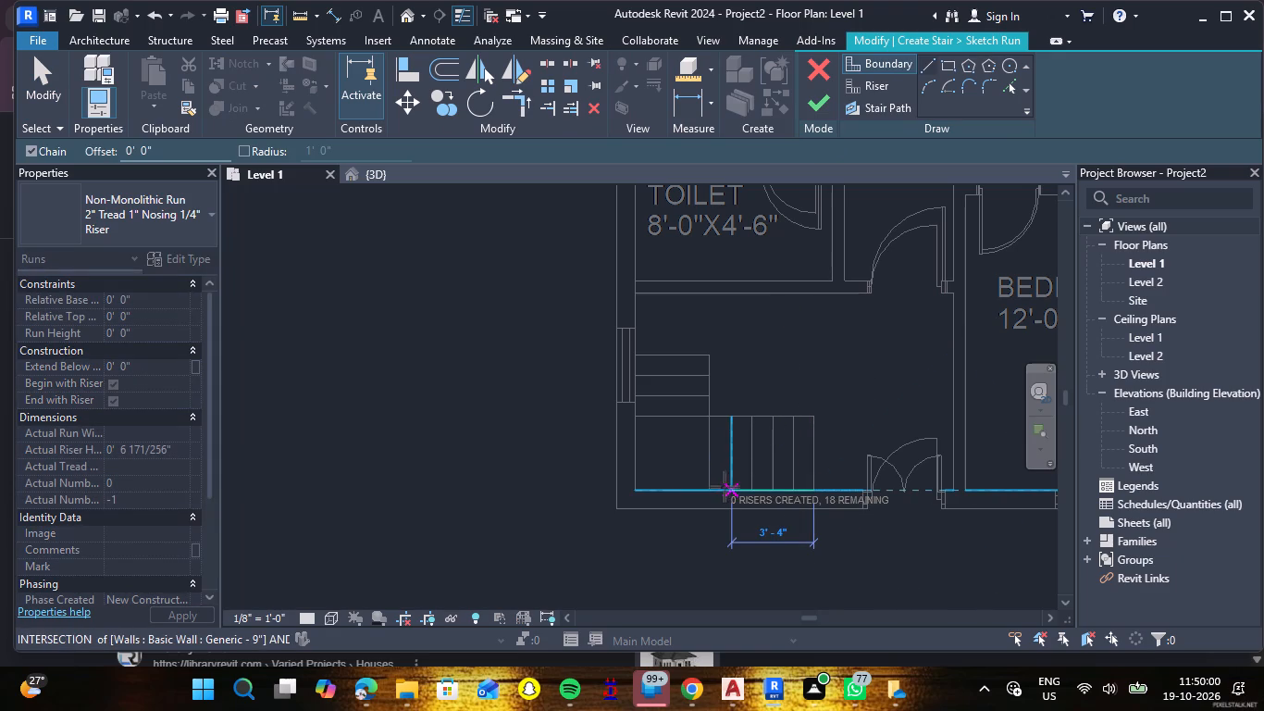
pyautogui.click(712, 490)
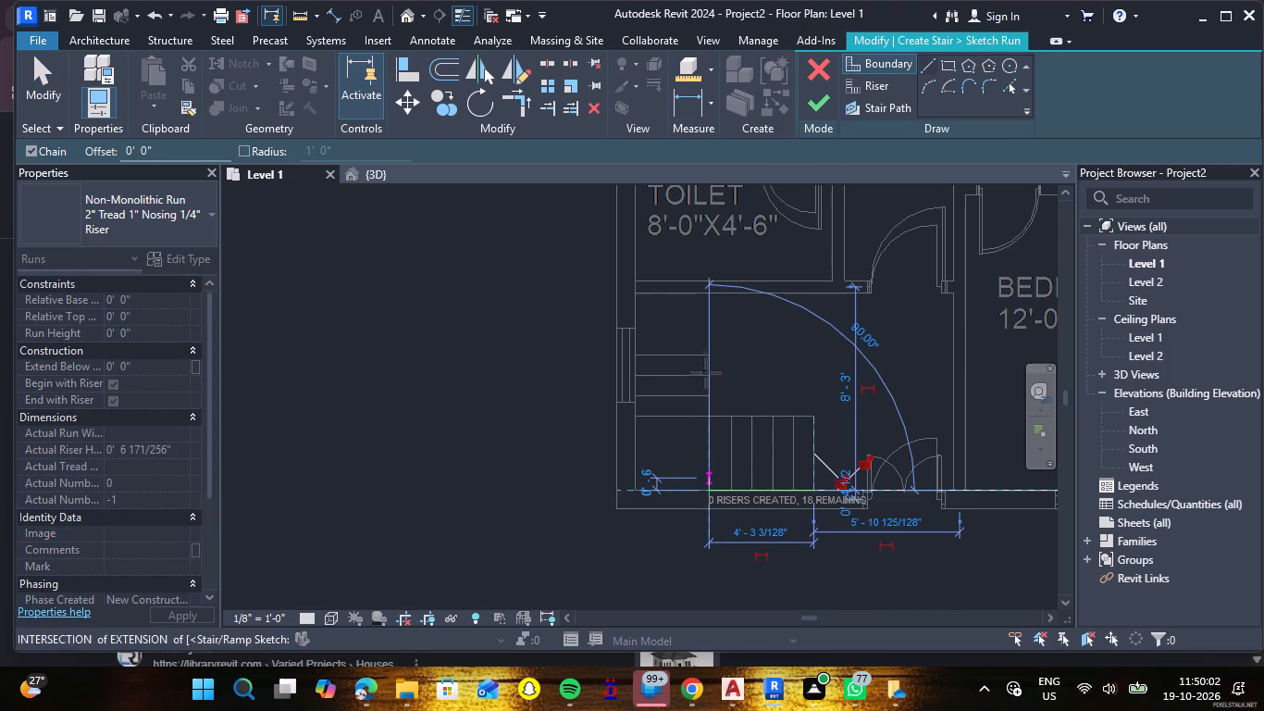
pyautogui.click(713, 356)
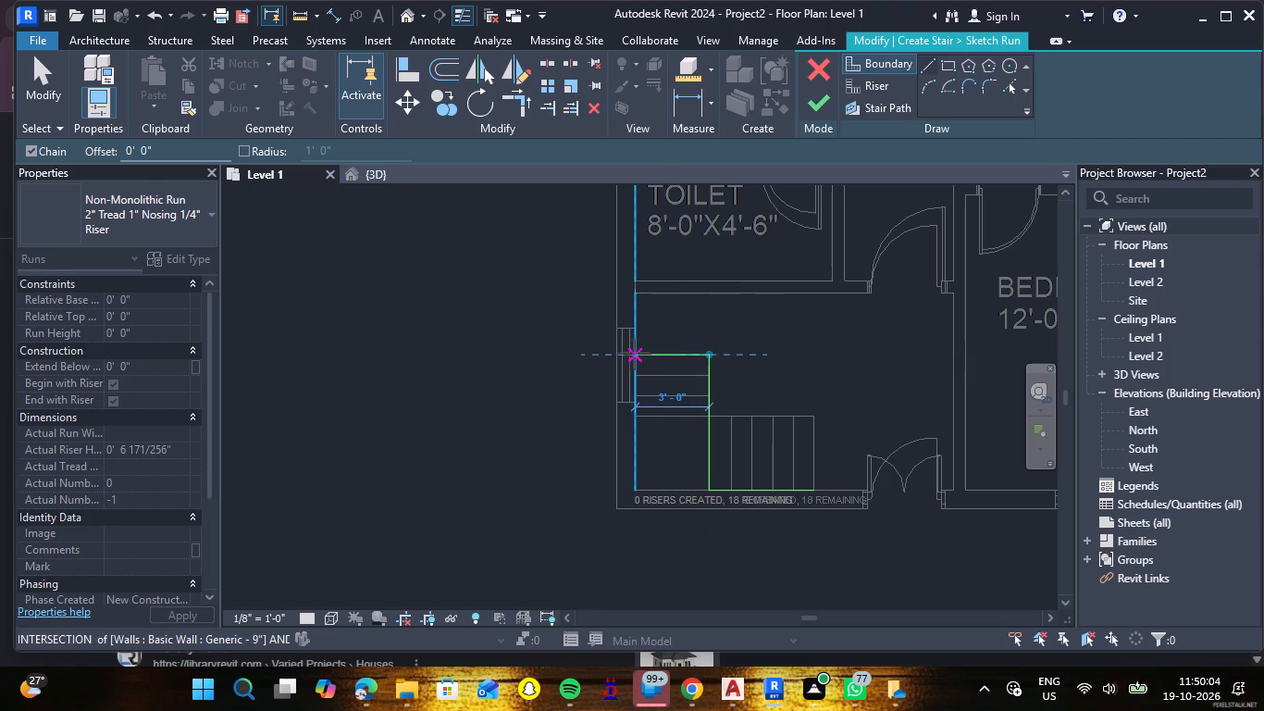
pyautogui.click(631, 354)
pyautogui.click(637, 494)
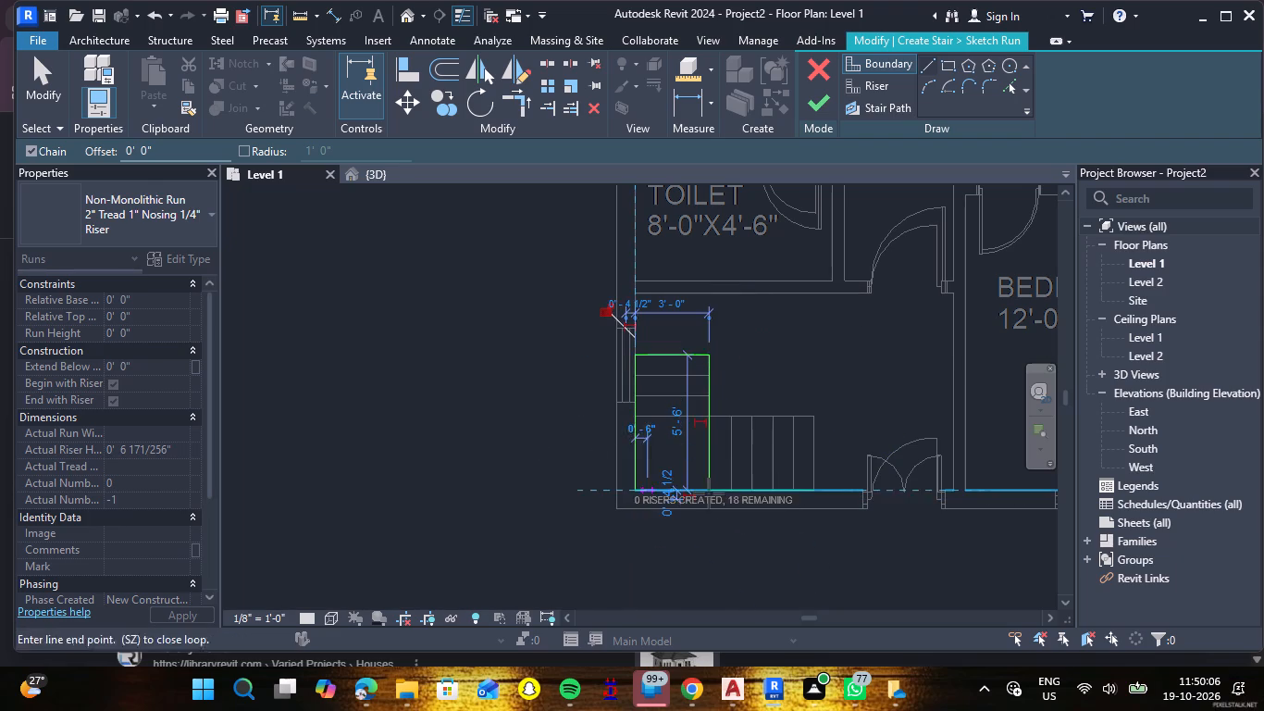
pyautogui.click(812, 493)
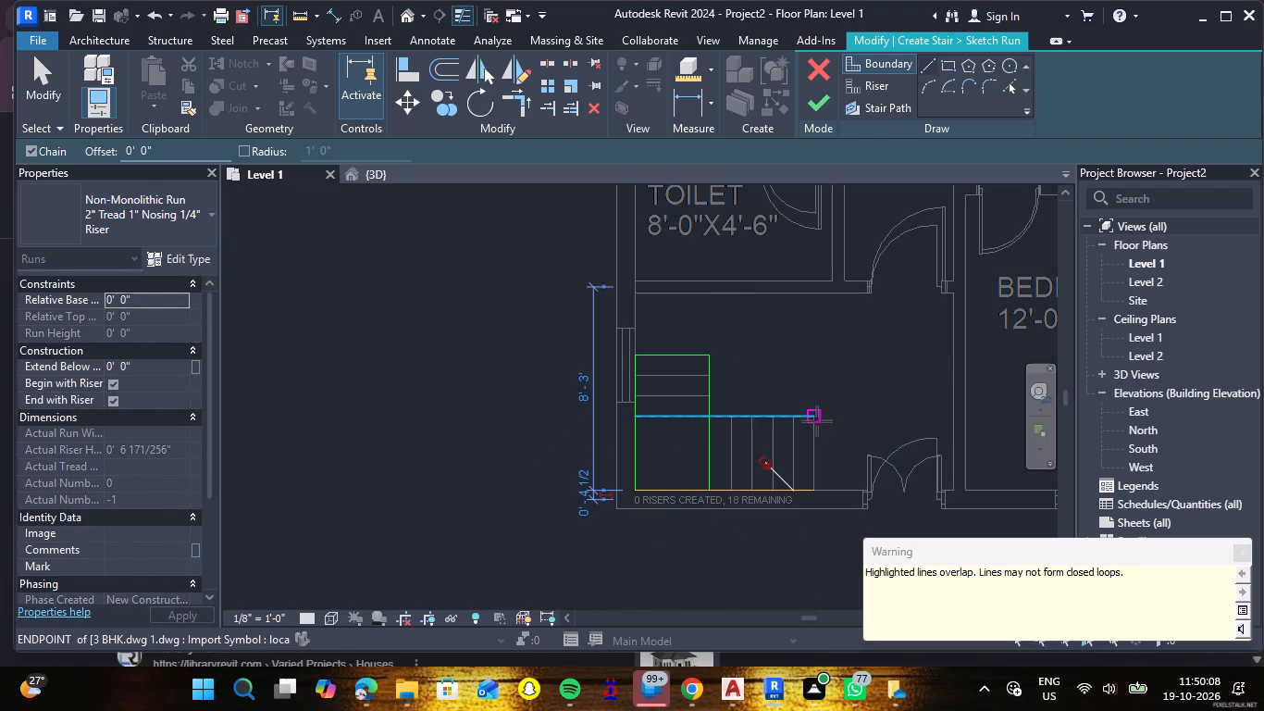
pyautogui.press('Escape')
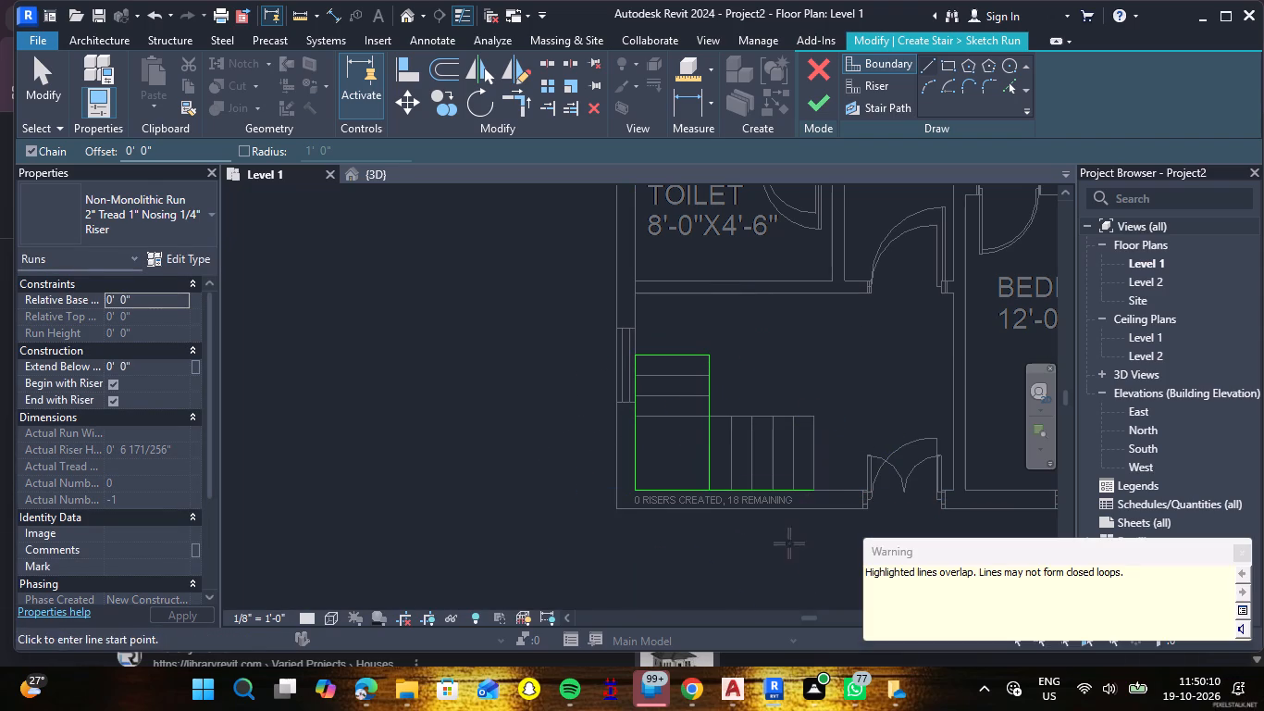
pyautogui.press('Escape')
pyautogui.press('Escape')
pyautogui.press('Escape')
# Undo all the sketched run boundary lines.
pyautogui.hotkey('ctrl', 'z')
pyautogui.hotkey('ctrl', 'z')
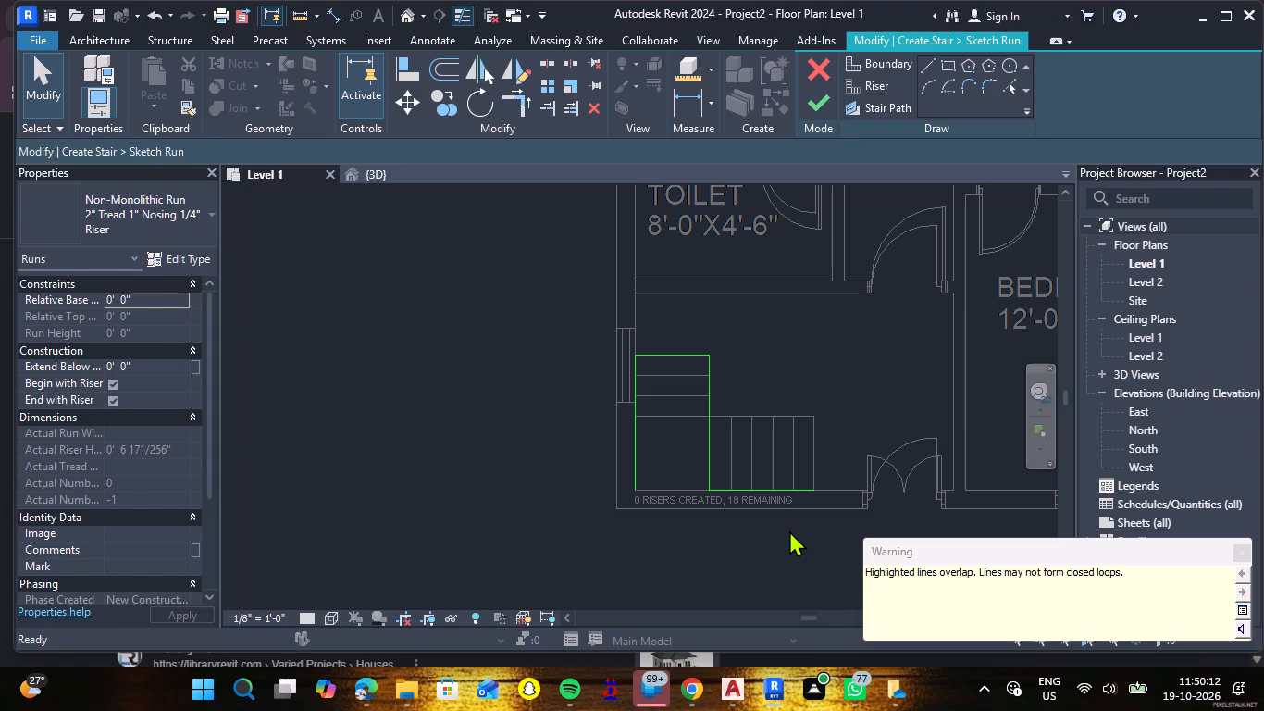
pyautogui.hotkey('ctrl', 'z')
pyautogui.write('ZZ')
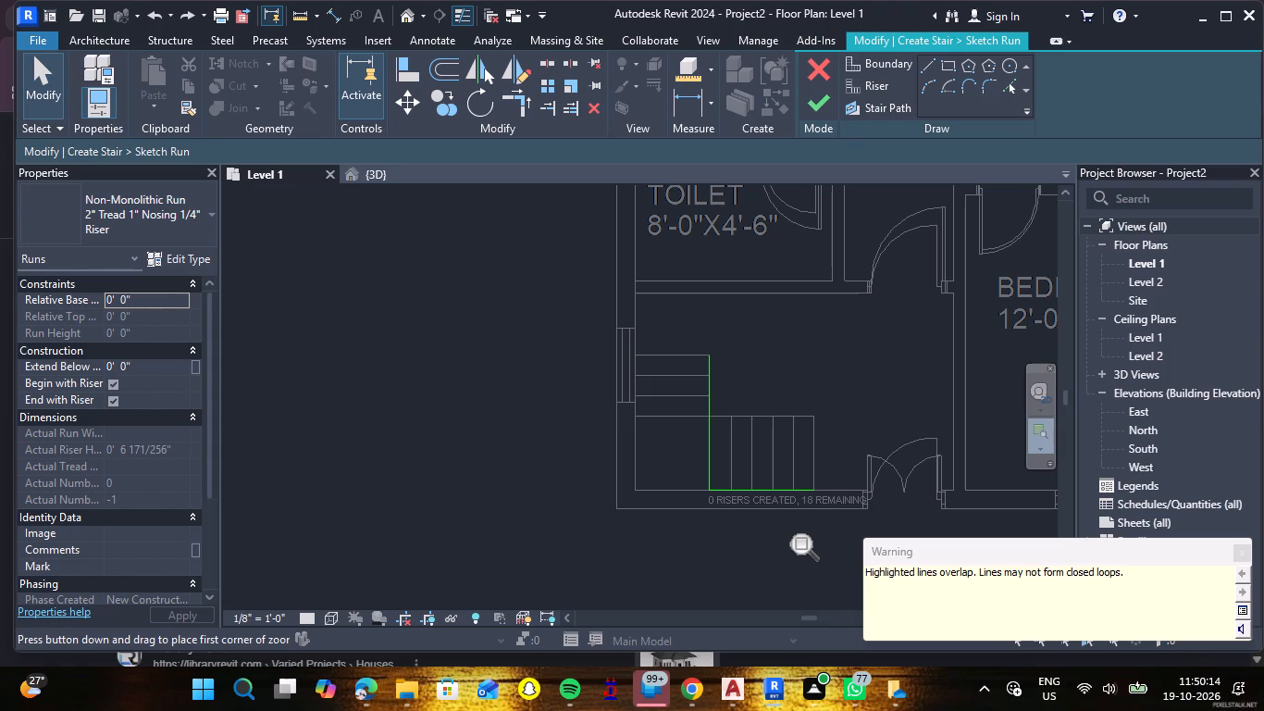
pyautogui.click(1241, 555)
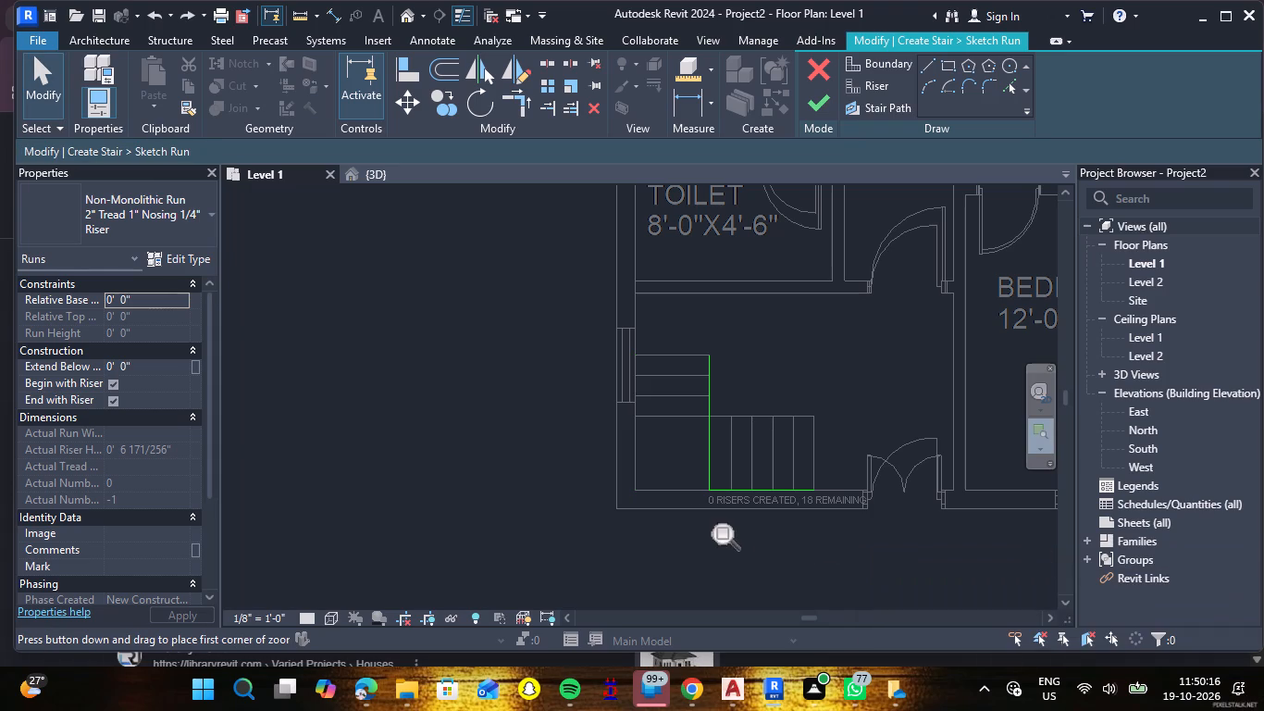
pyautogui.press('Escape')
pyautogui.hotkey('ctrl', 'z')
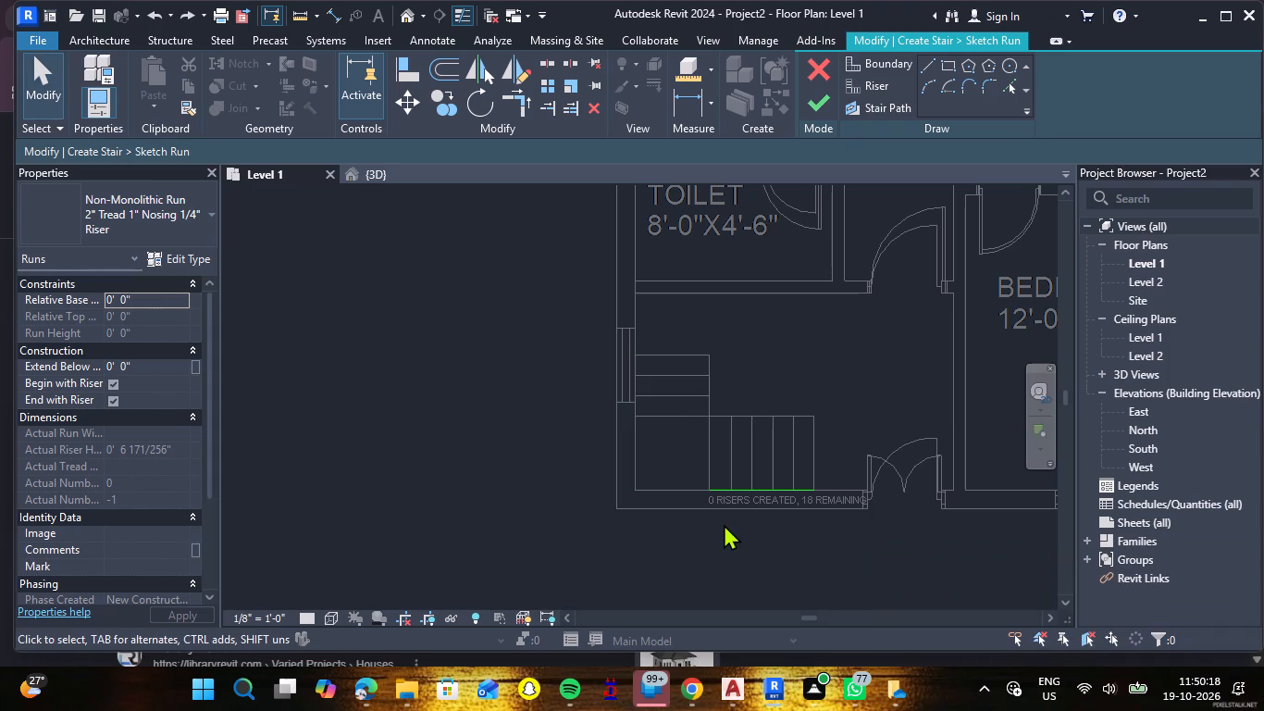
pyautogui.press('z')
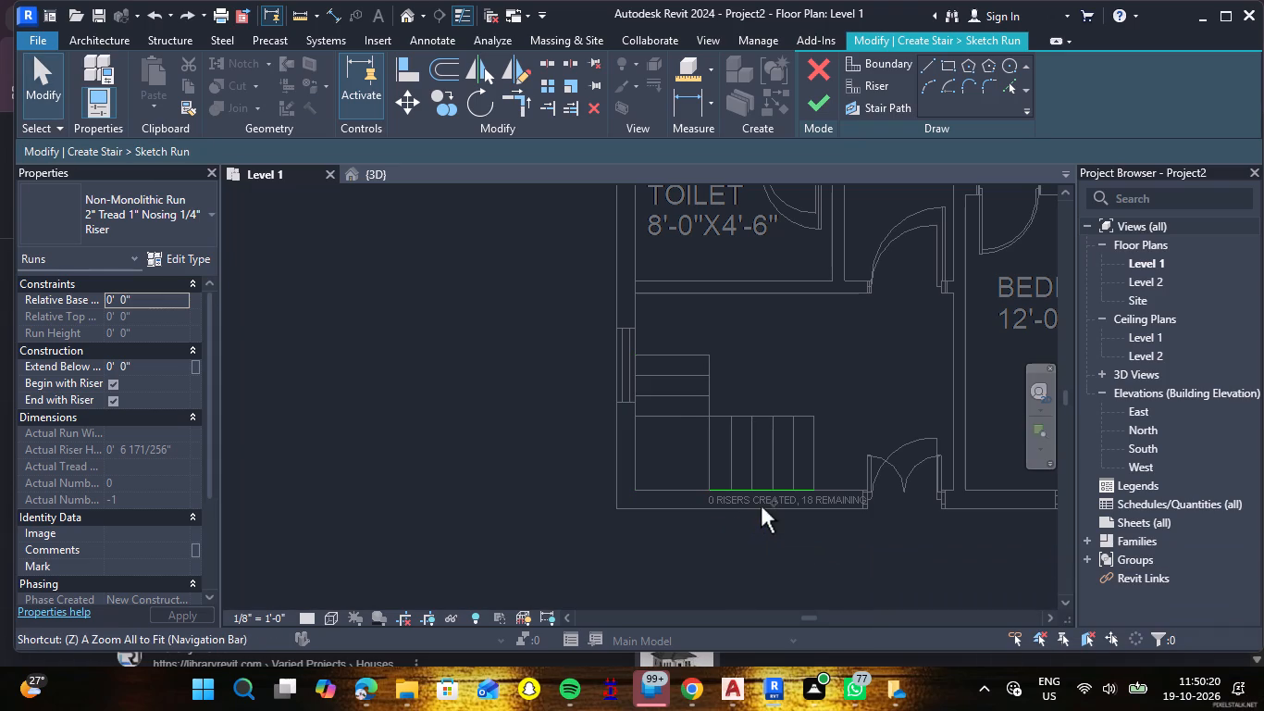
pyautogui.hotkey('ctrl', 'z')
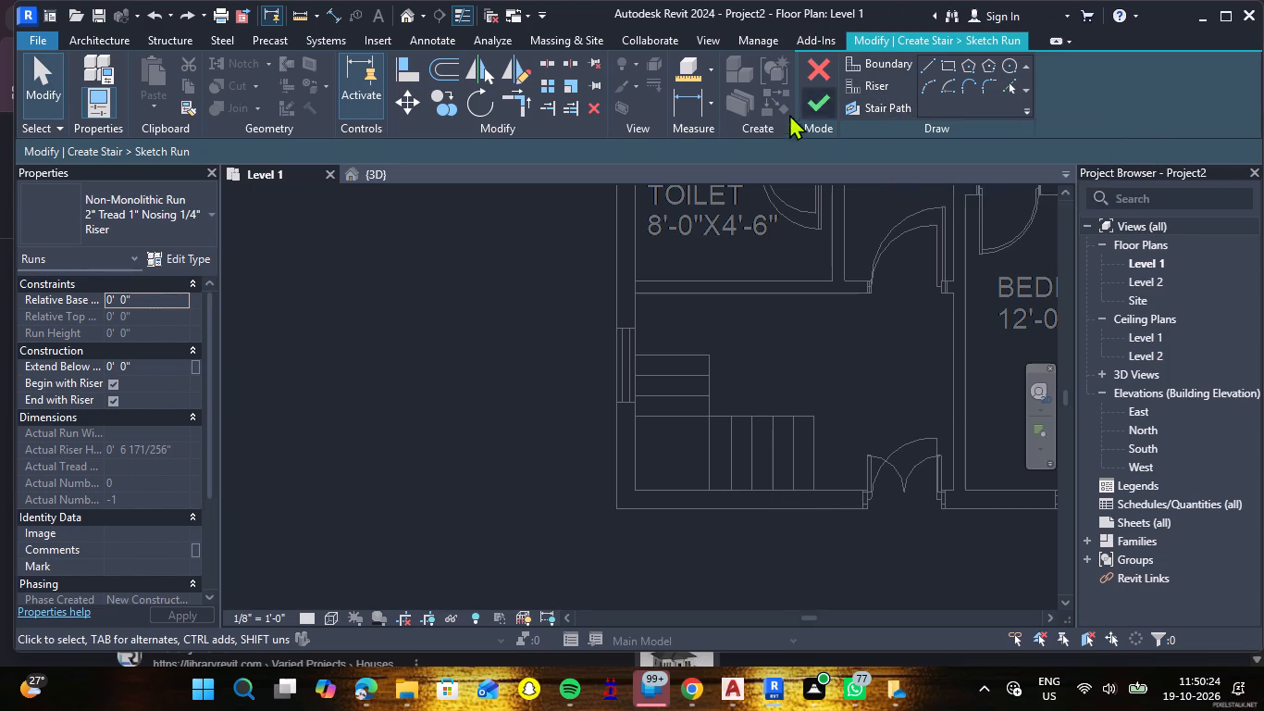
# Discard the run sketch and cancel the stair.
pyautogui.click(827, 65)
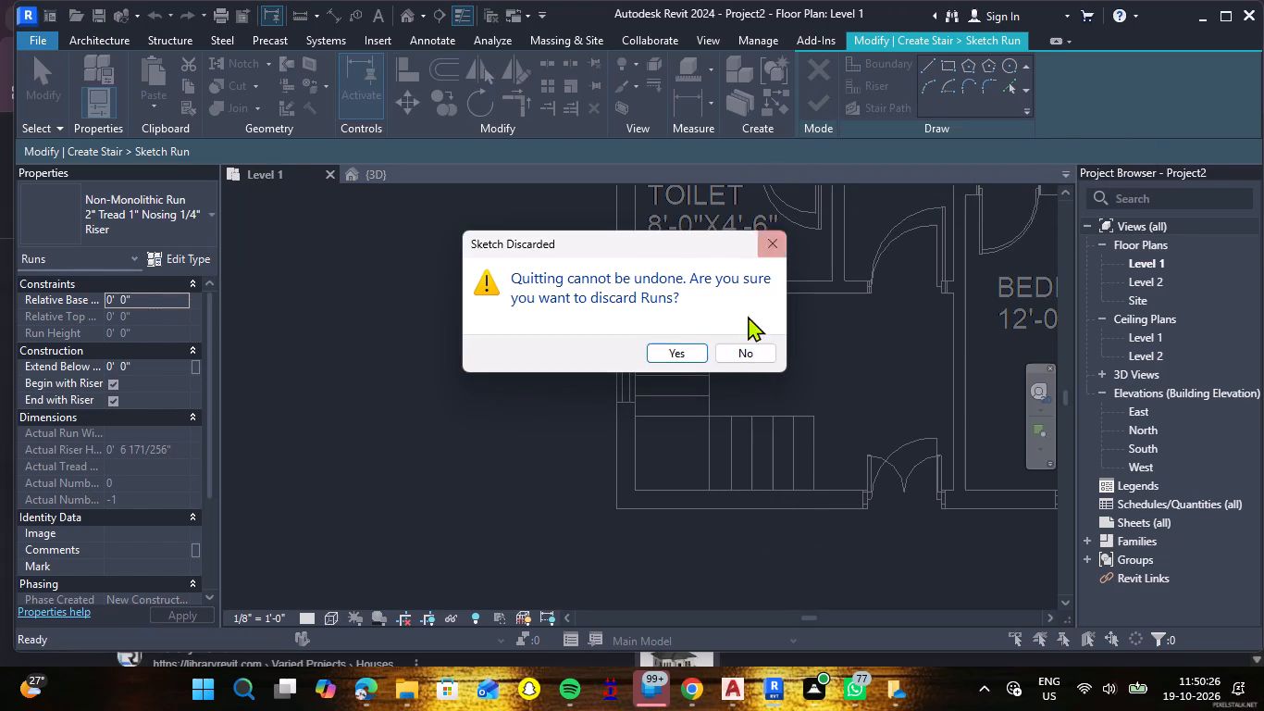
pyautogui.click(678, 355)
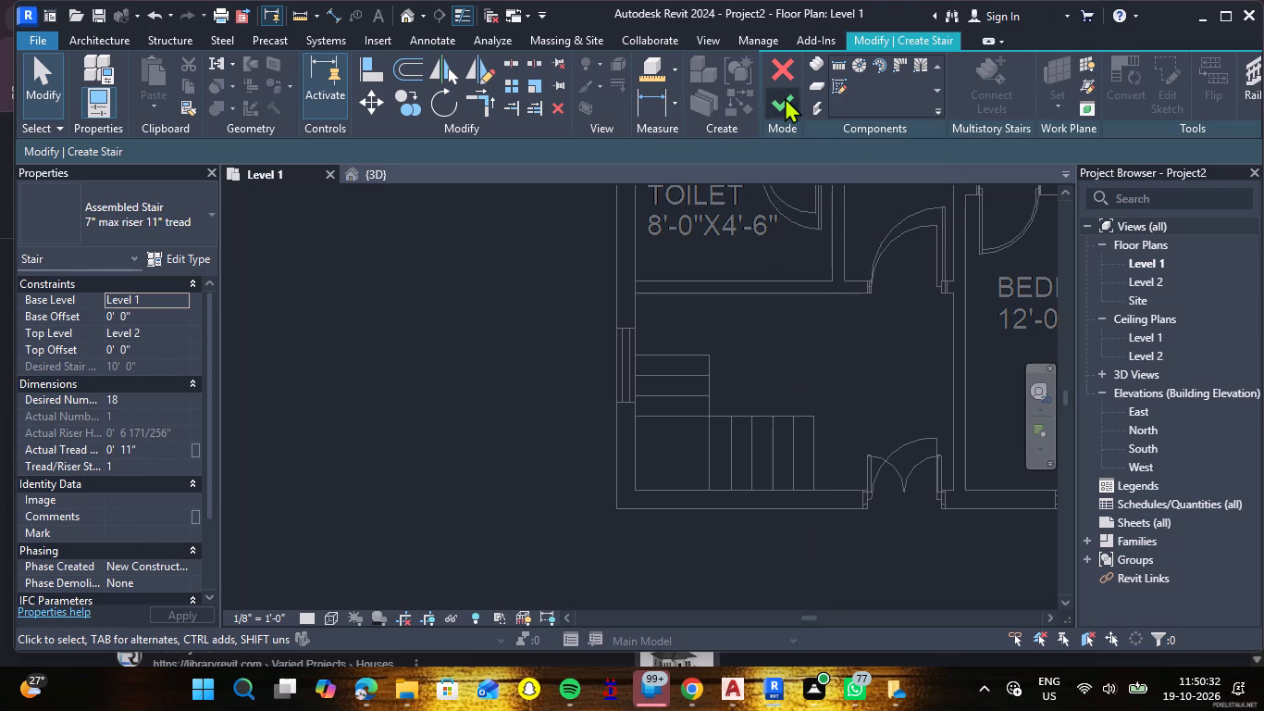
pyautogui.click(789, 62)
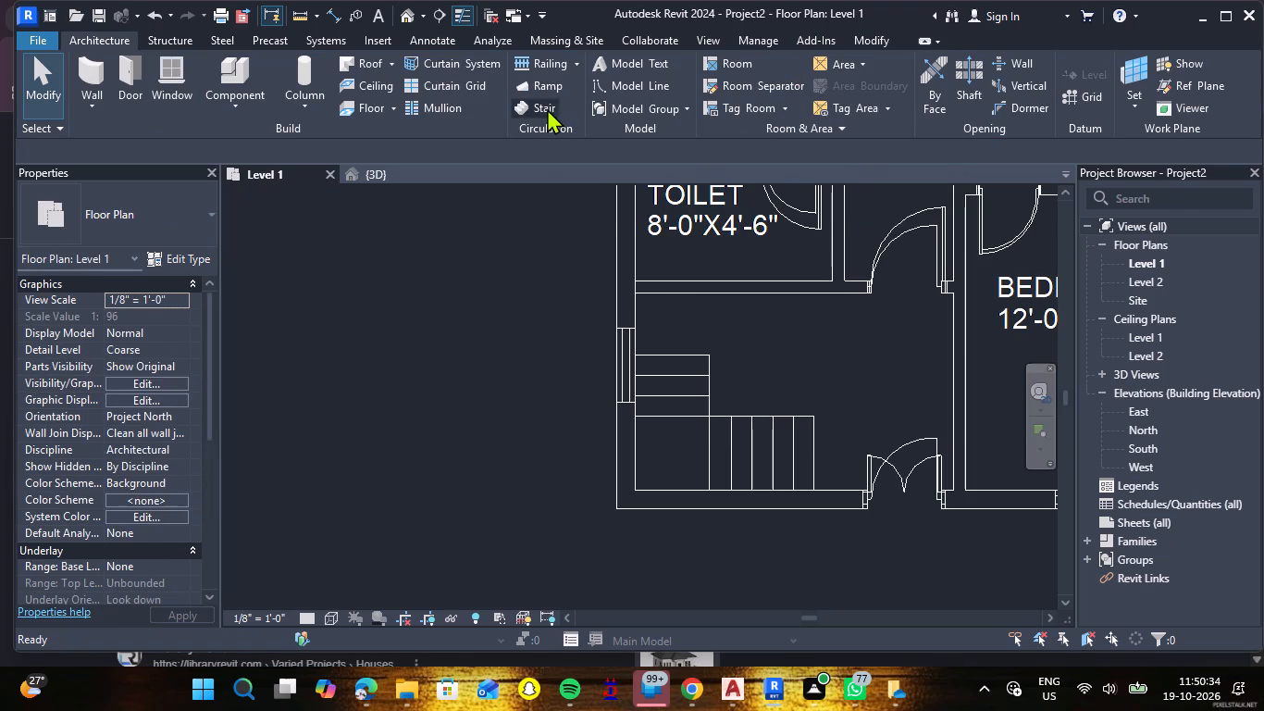
# Start a new stair and set its desired number of risers to 9.
pyautogui.click(545, 107)
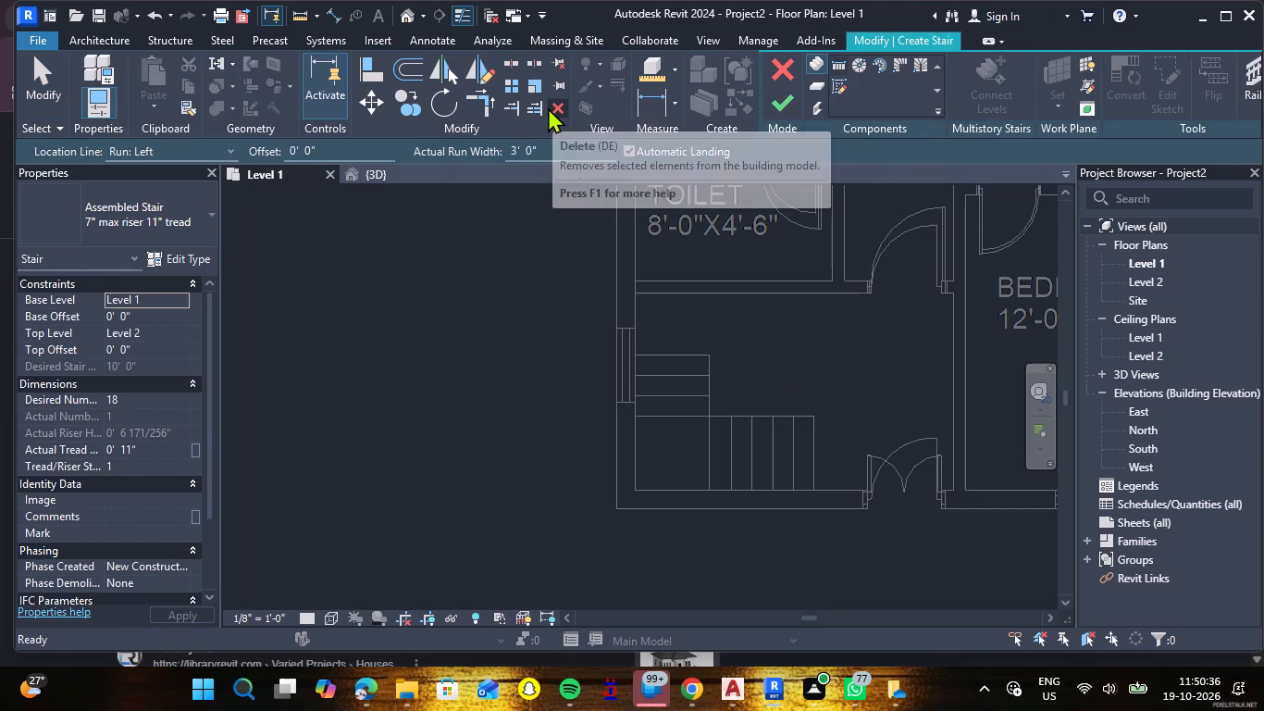
pyautogui.click(816, 490)
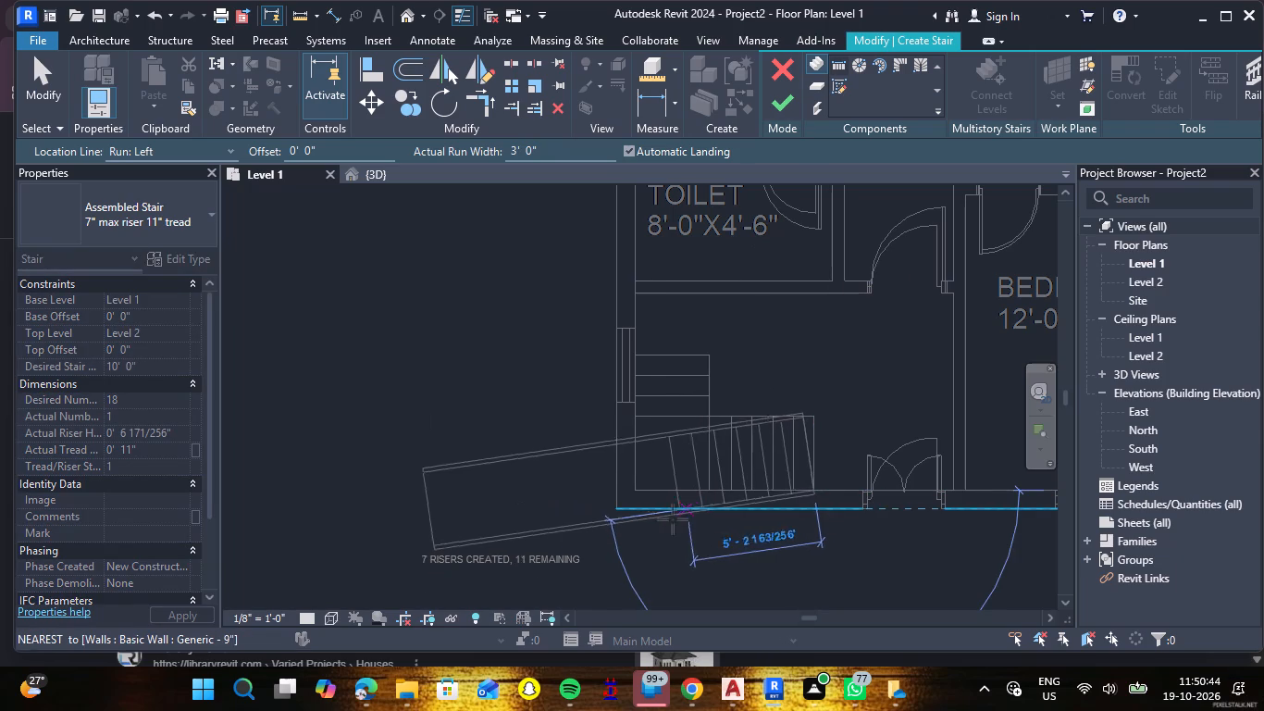
pyautogui.press('Escape')
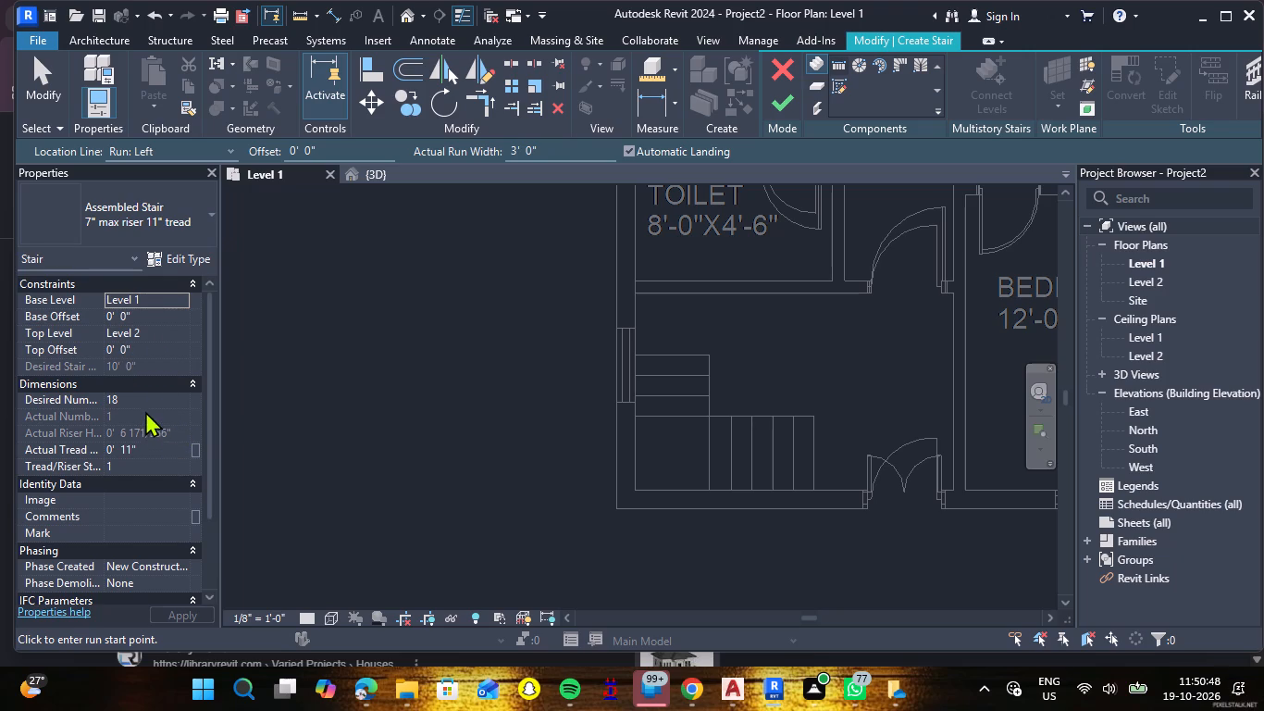
pyautogui.click(145, 404)
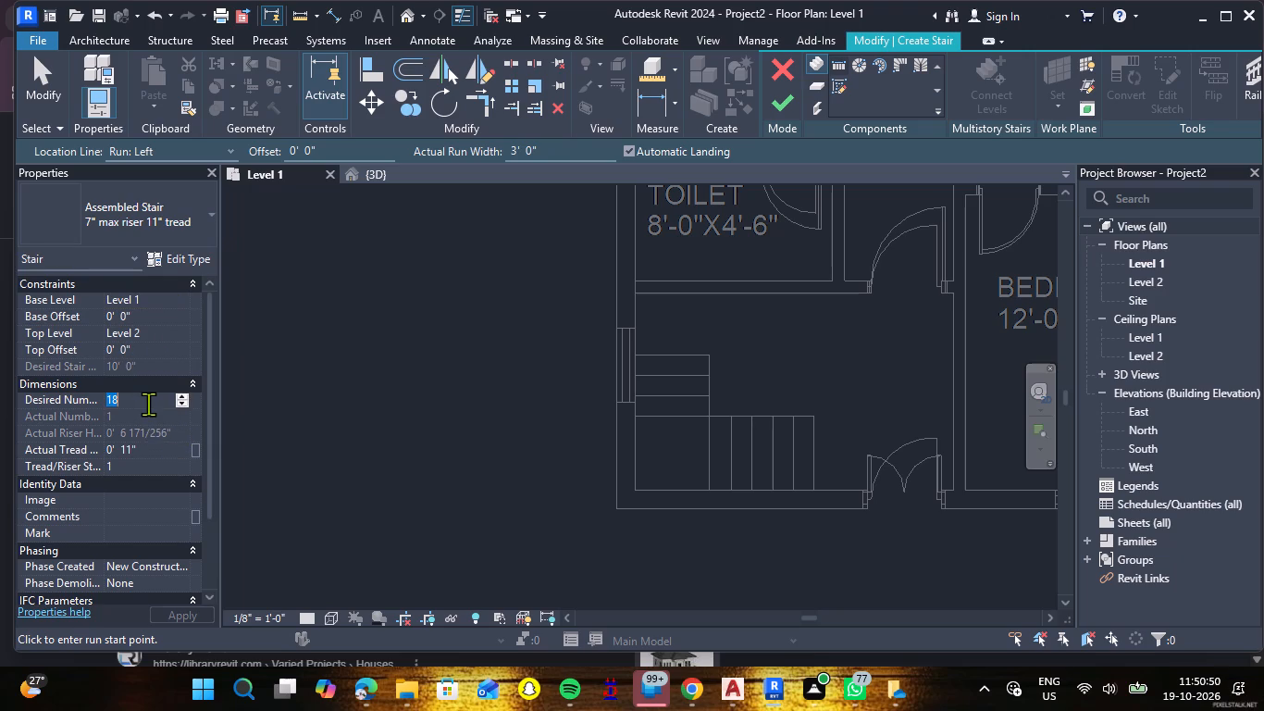
pyautogui.press('BackSpace')
pyautogui.press('BackSpace')
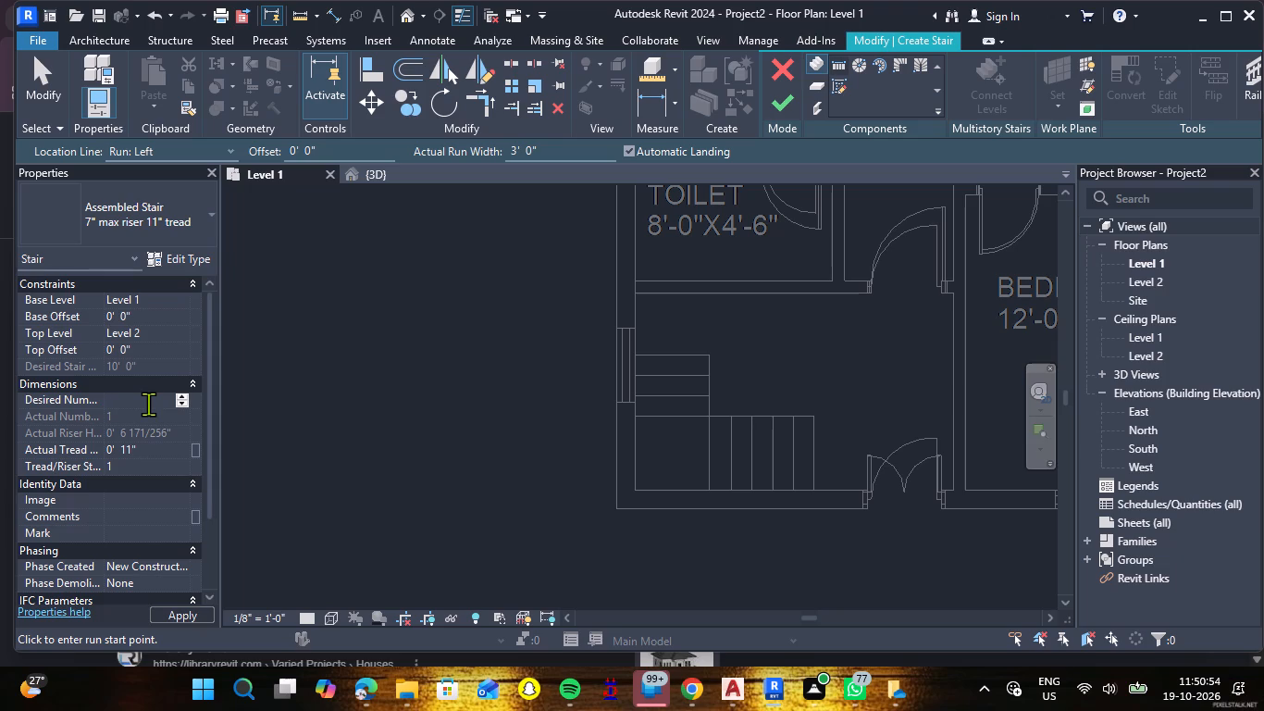
pyautogui.press('9')
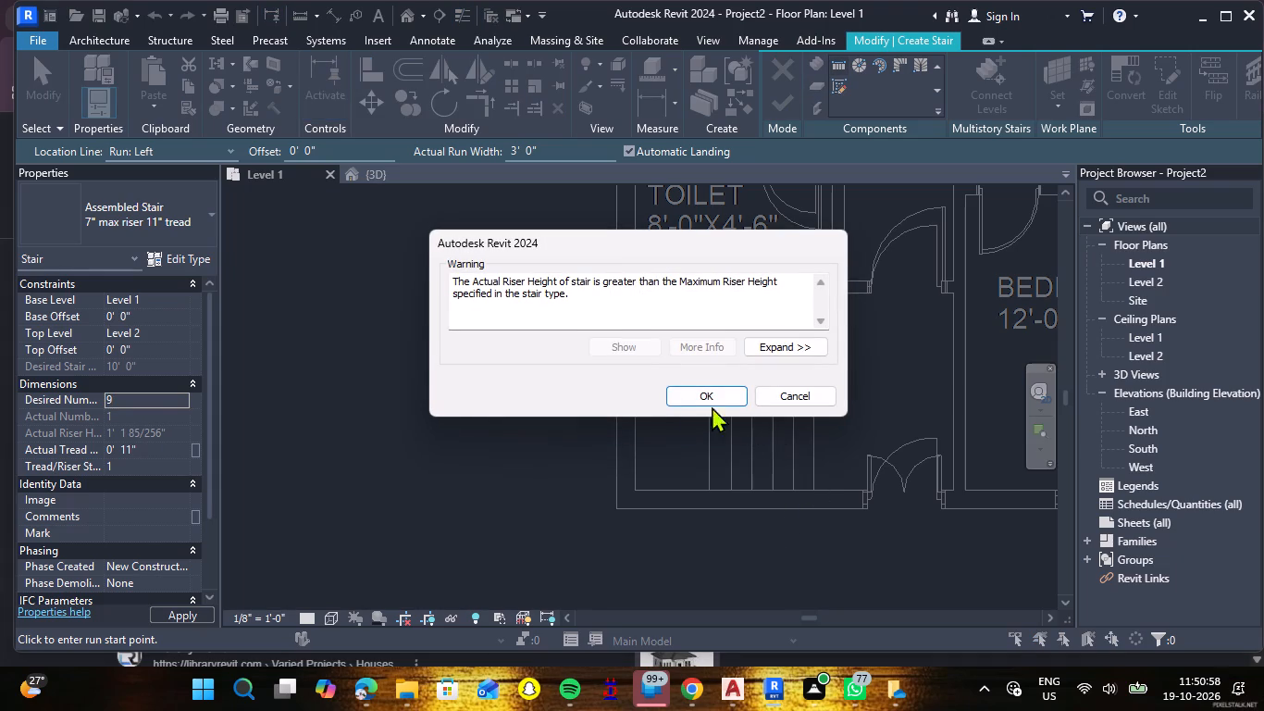
pyautogui.click(684, 388)
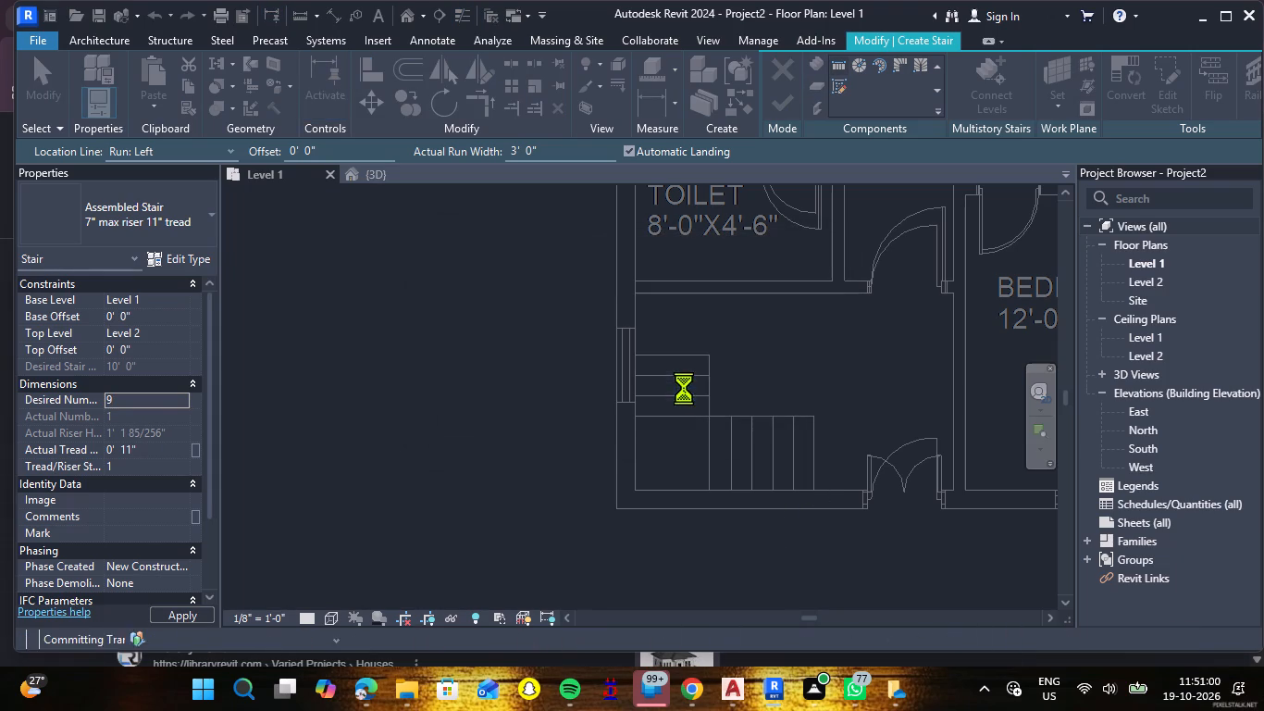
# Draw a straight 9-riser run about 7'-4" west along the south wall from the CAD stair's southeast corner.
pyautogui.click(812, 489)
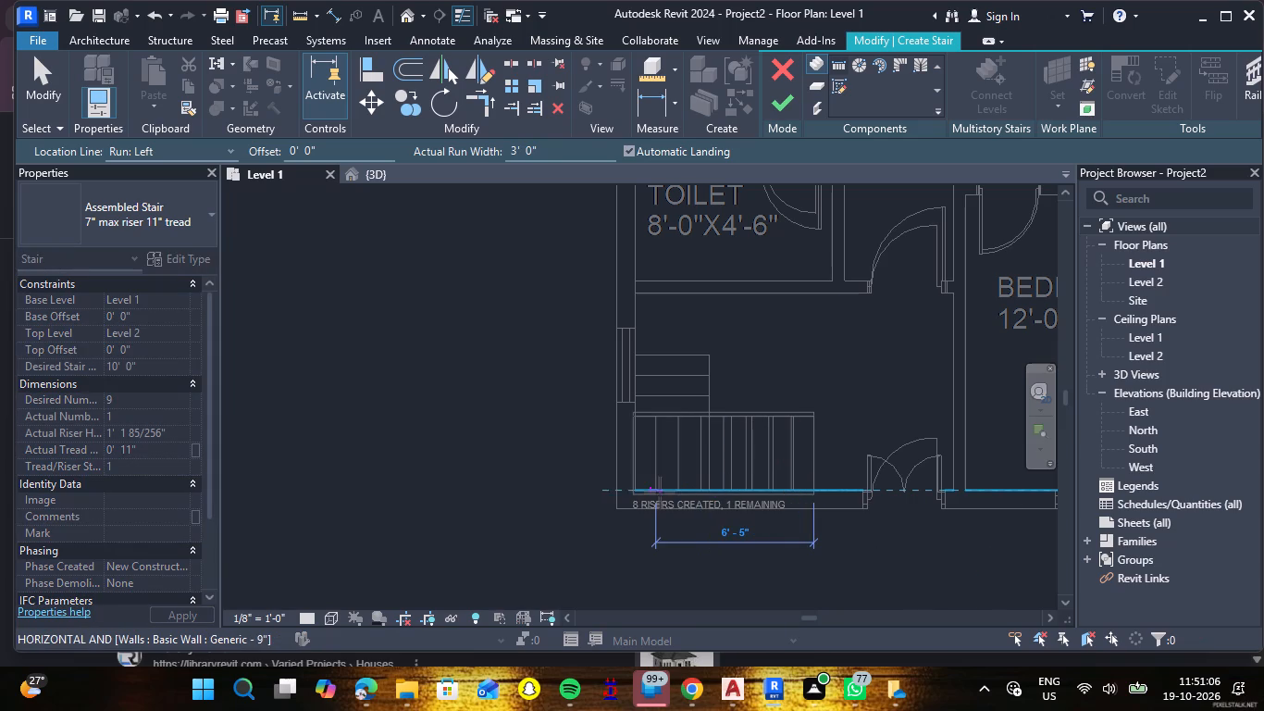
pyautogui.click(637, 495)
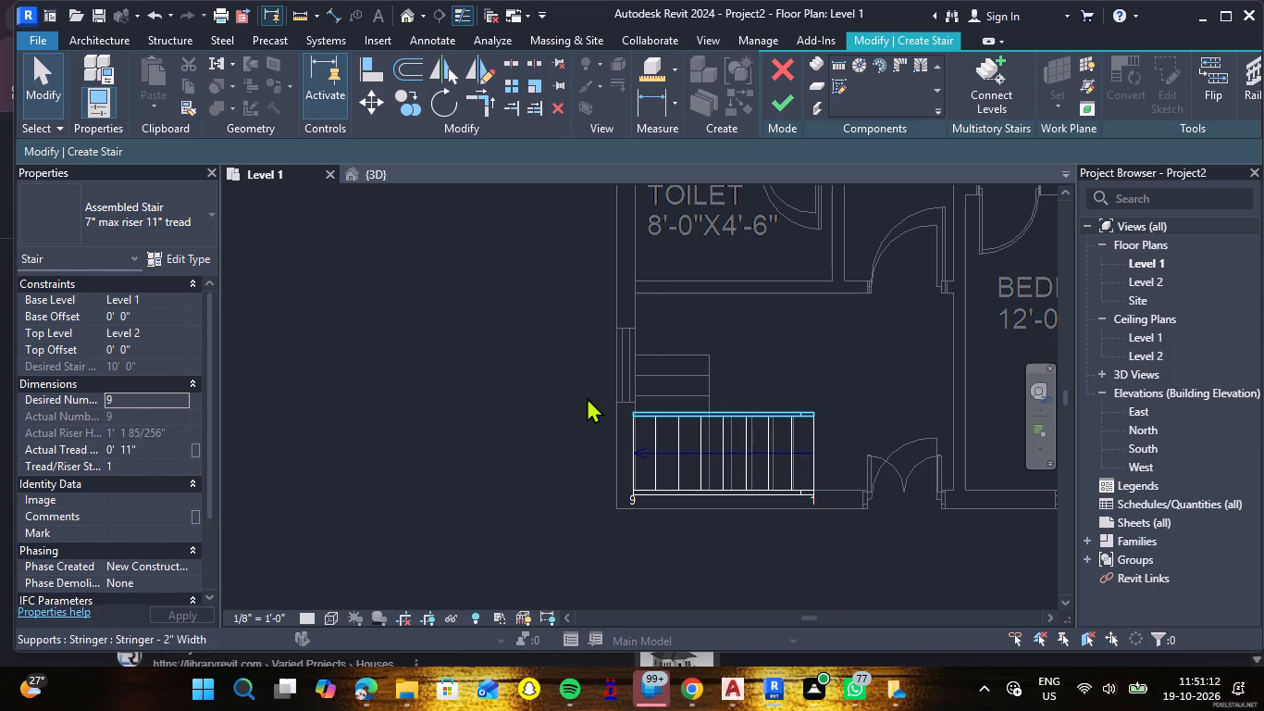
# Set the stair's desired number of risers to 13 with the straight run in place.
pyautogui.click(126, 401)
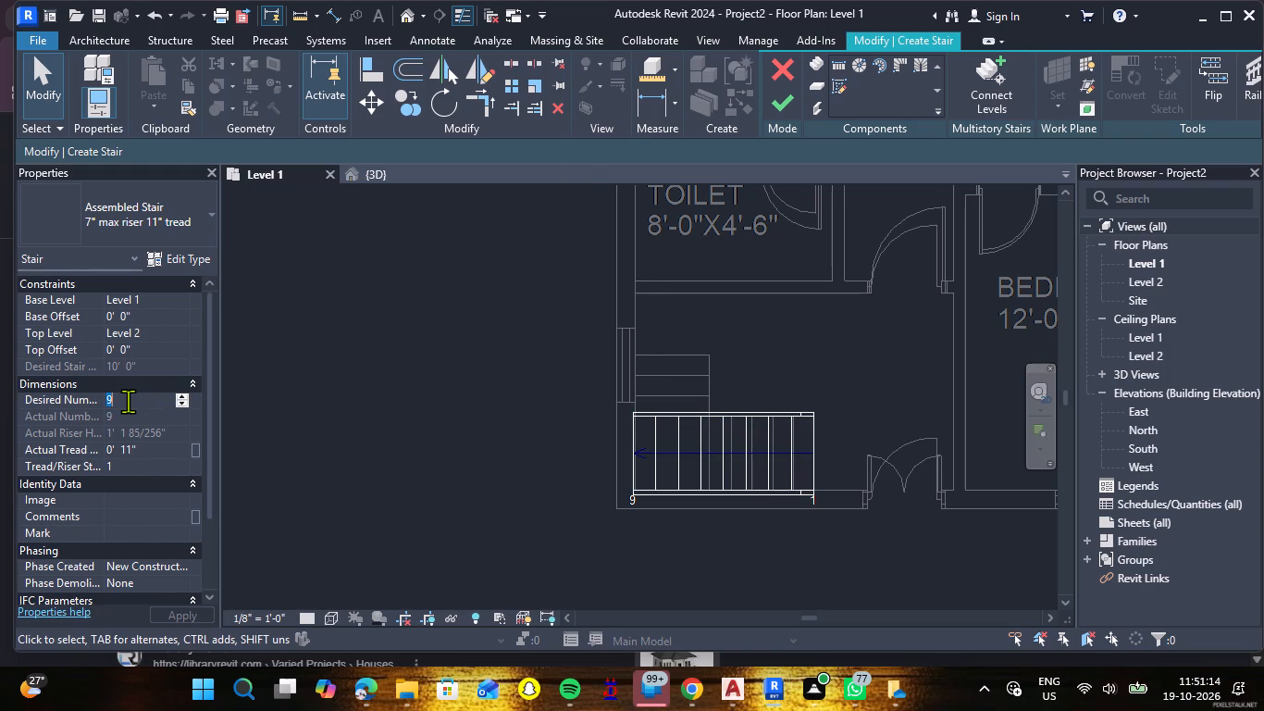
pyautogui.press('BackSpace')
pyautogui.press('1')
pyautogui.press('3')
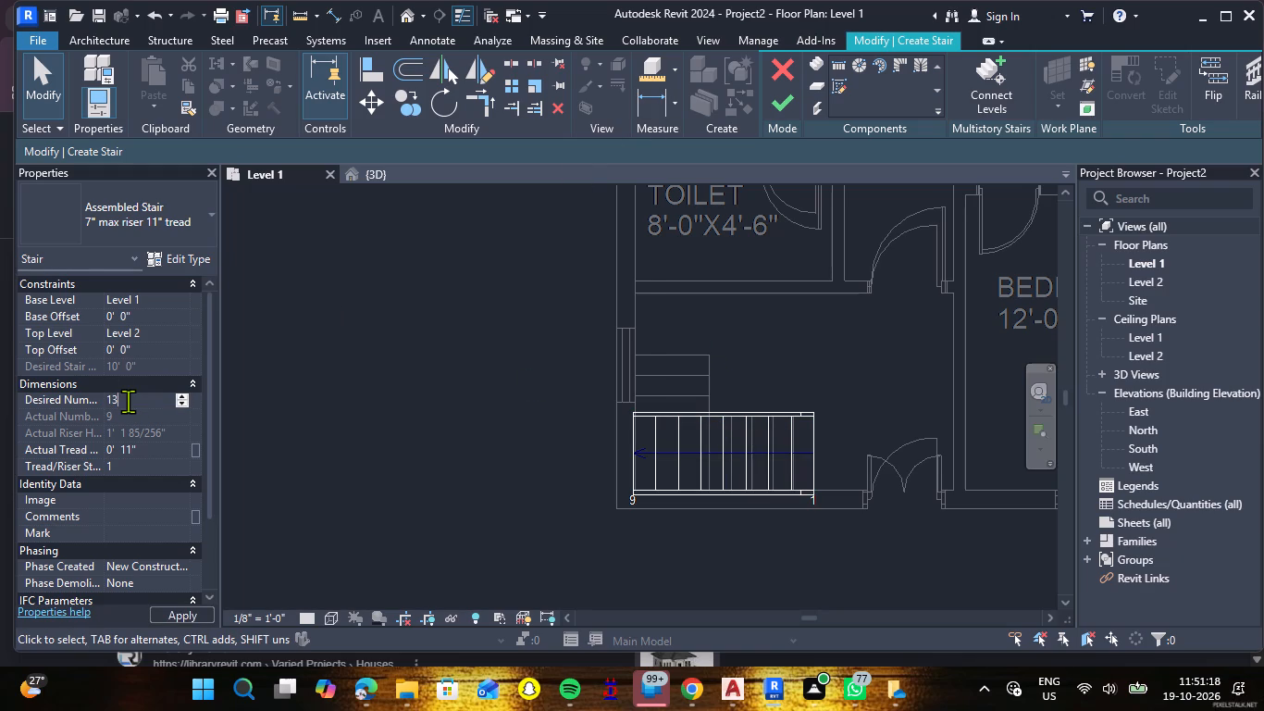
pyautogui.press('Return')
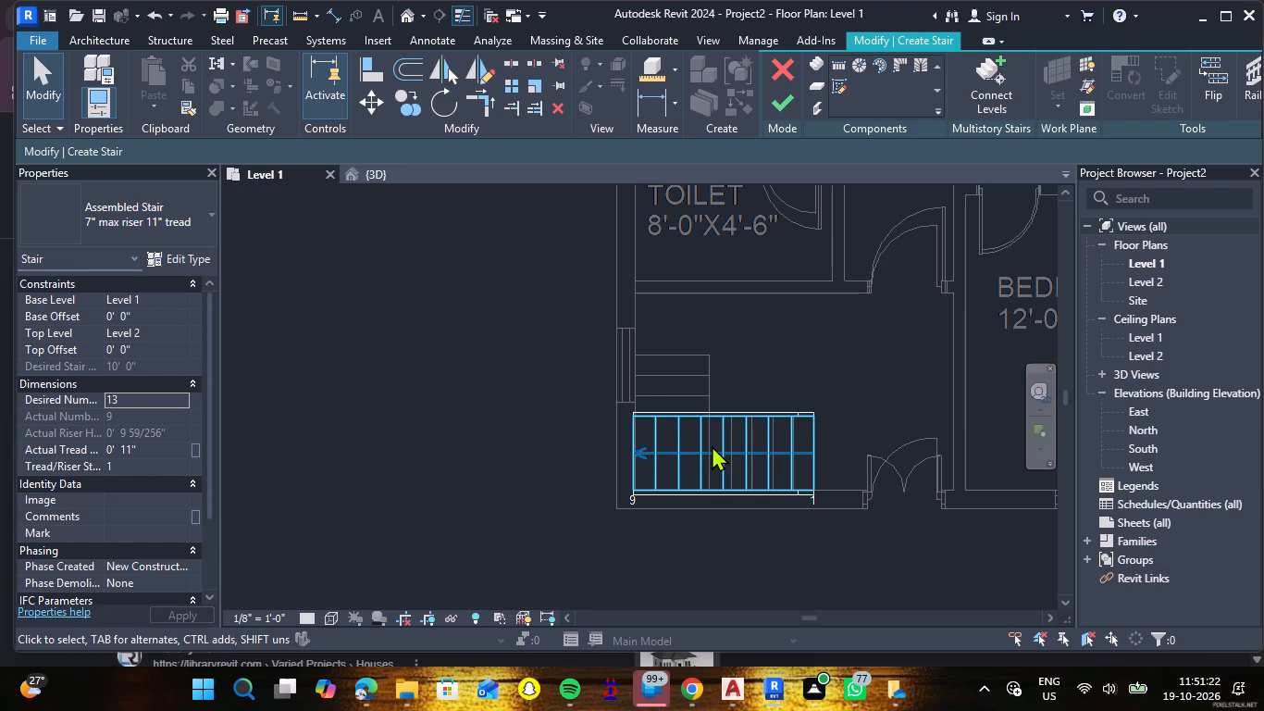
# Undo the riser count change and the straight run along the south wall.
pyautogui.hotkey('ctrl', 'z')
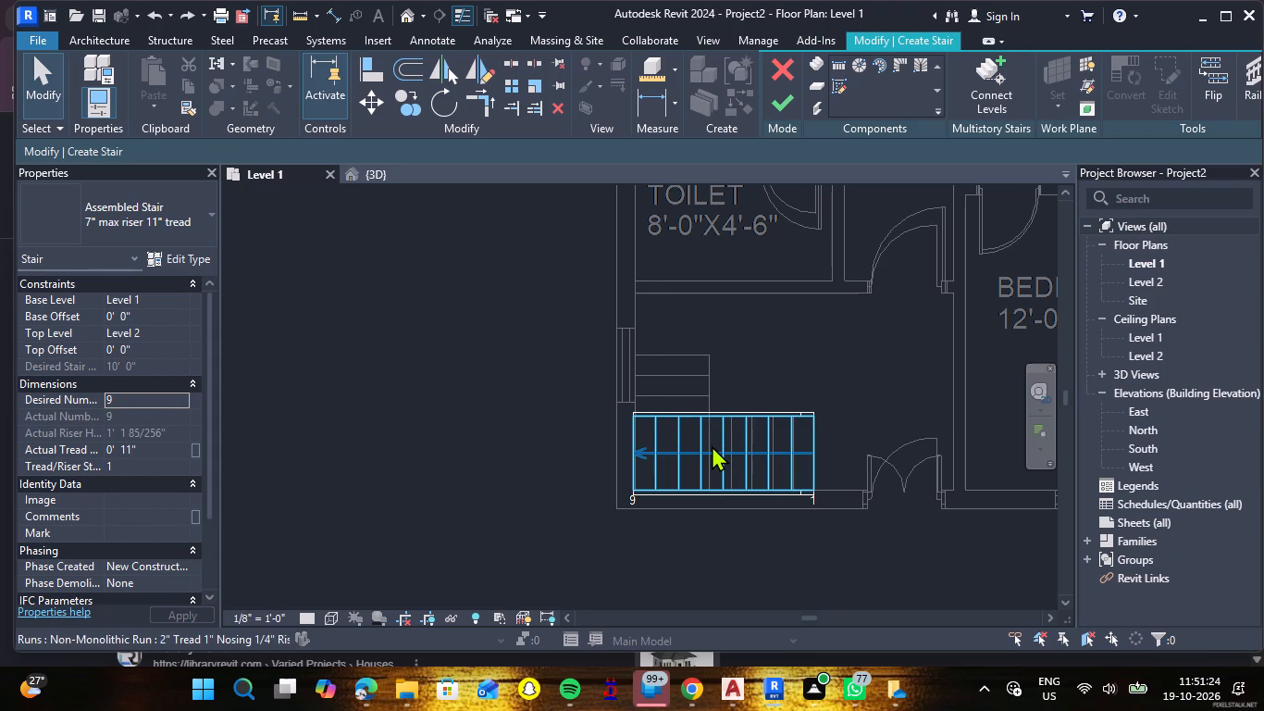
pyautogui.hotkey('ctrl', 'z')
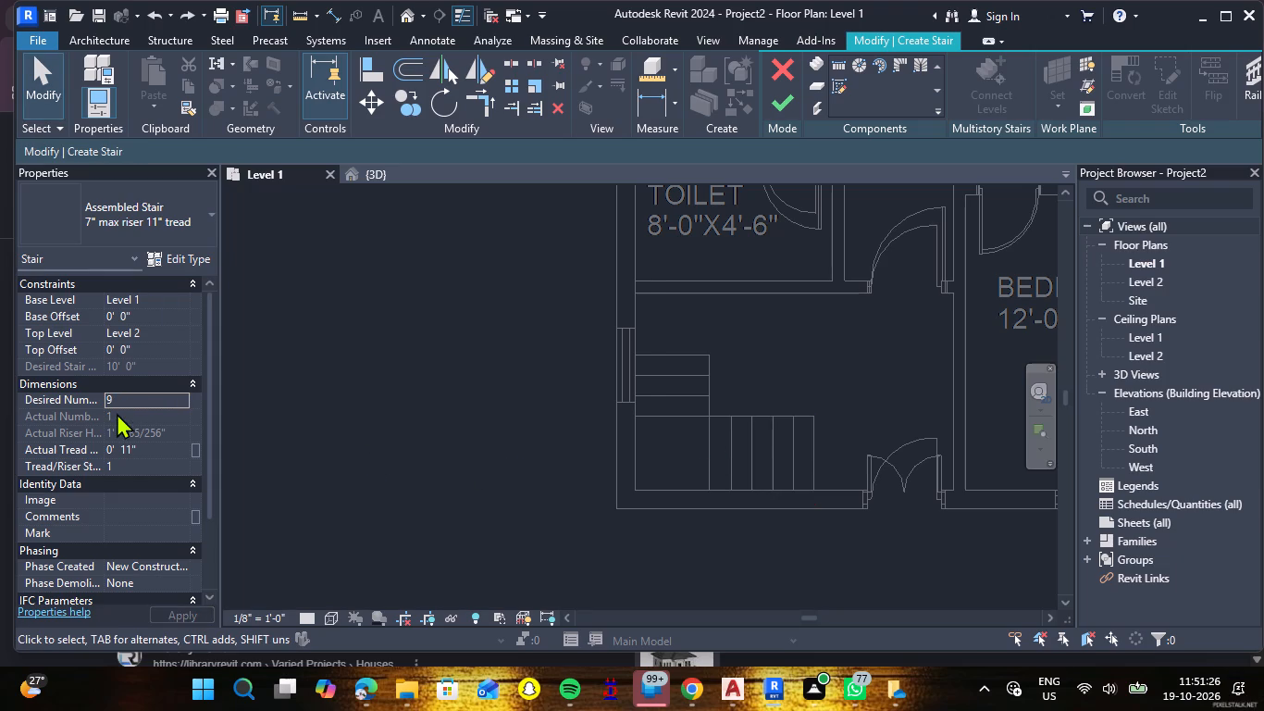
# Set the stair's desired number of risers to 13 before drawing any run.
pyautogui.click(123, 397)
pyautogui.press('BackSpace')
pyautogui.press('BackSpace')
pyautogui.press('BackSpace')
pyautogui.press('BackSpace')
pyautogui.press('BackSpace')
pyautogui.press('BackSpace')
pyautogui.write('13')
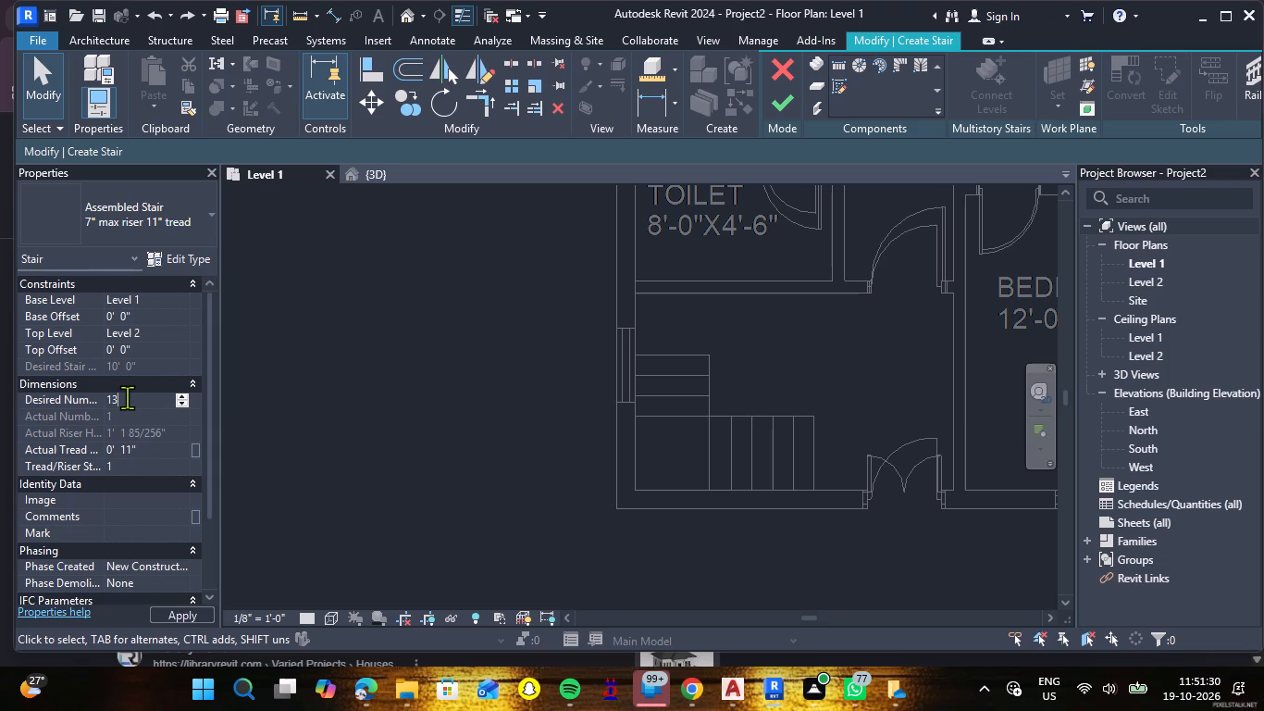
pyautogui.click(460, 509)
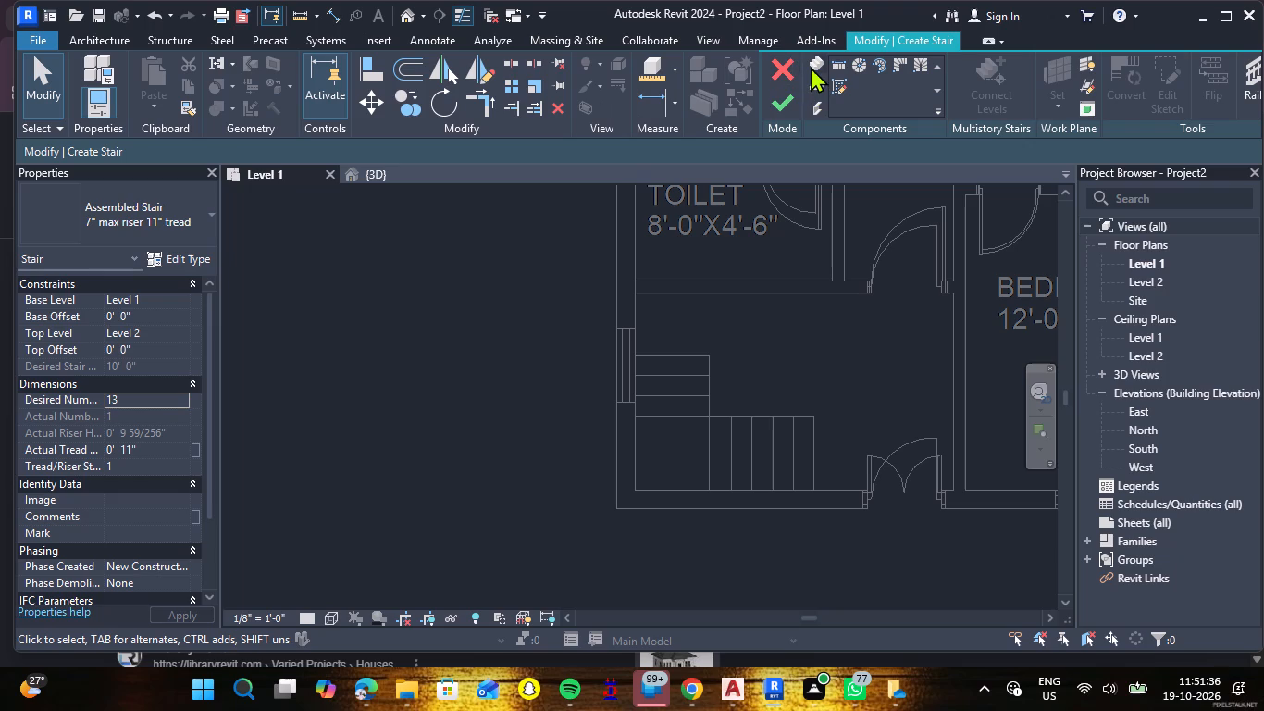
# Draw a 9-riser run about 7'-4" west along the south wall, and a second run north along the west wall up to riser 13.
pyautogui.click(810, 67)
pyautogui.click(814, 487)
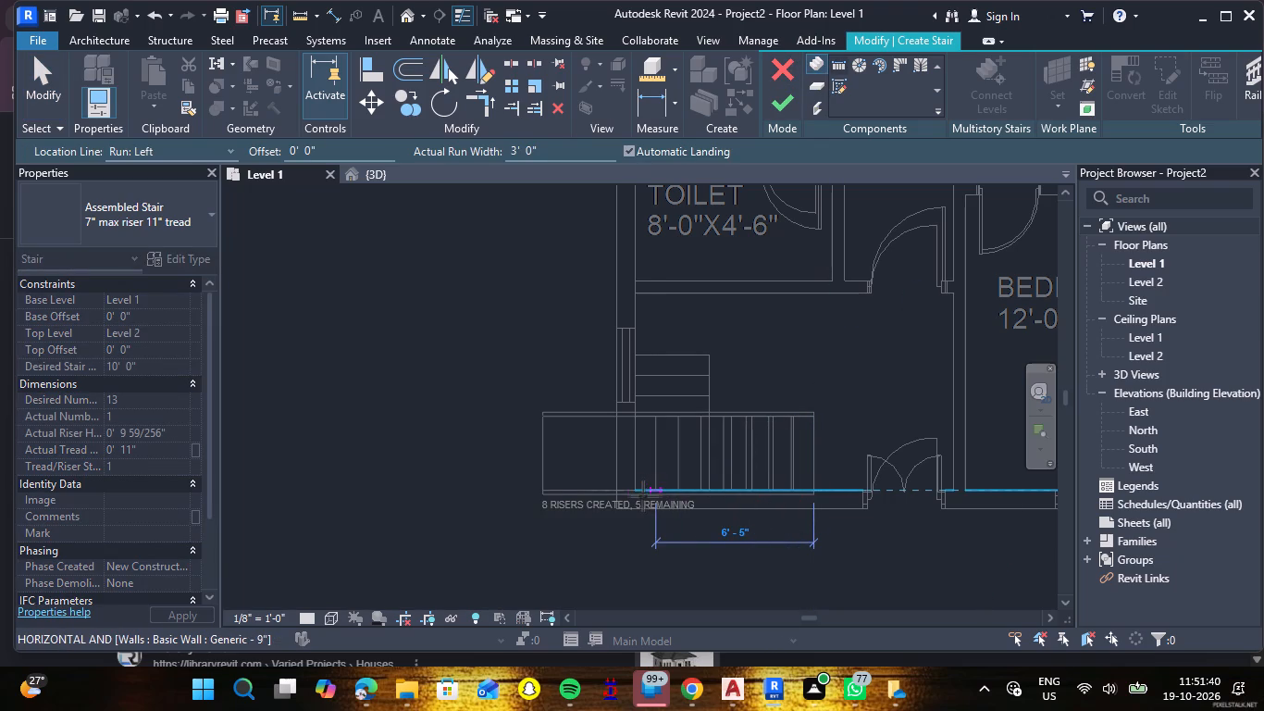
pyautogui.click(636, 497)
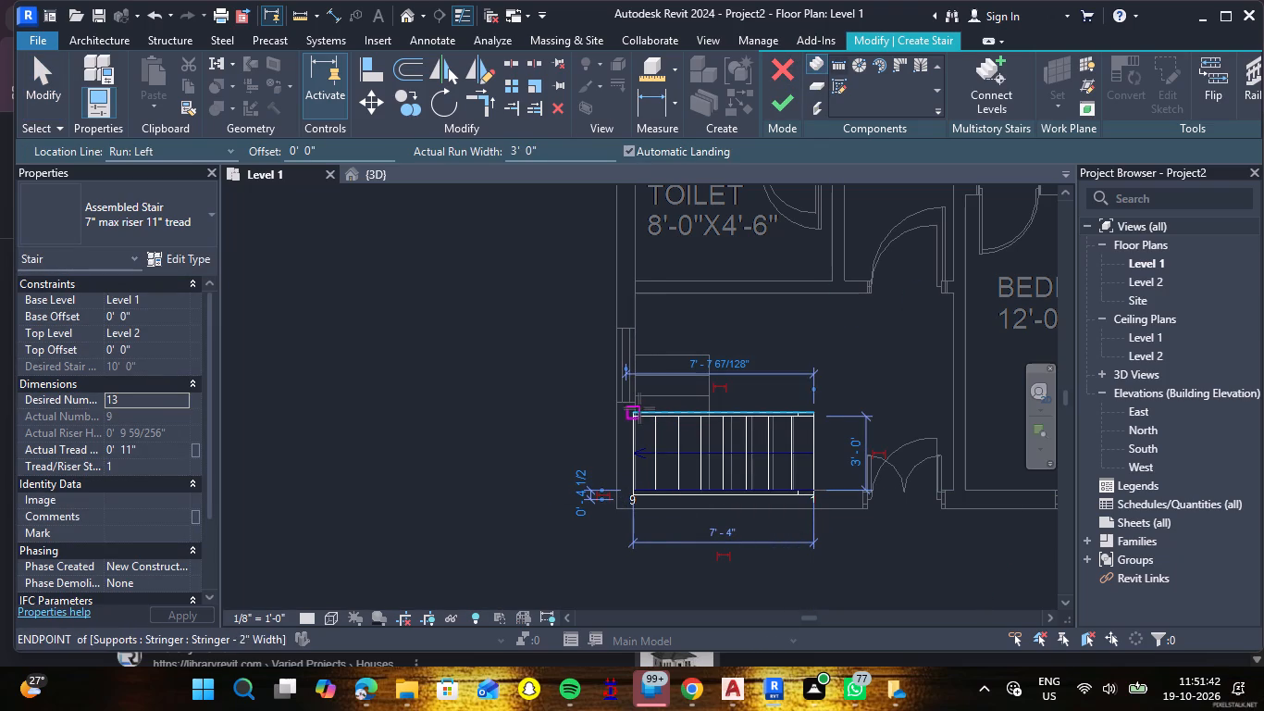
pyautogui.click(637, 409)
pyautogui.click(634, 348)
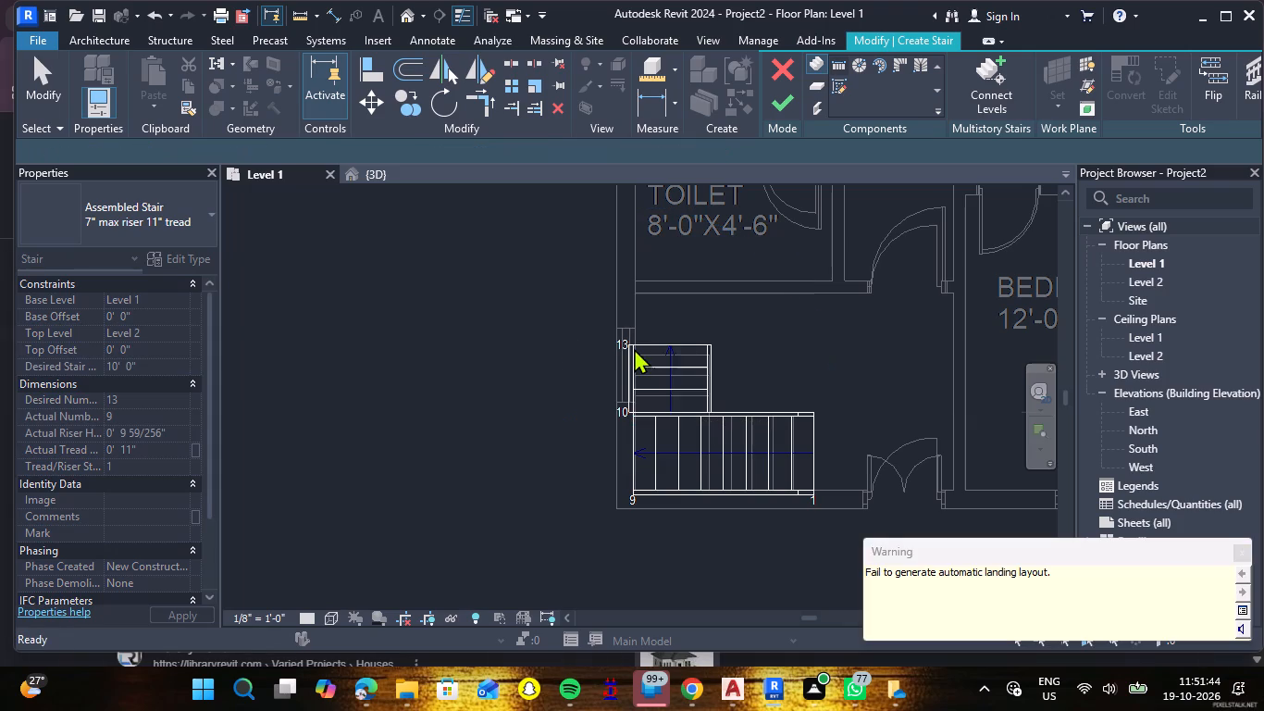
pyautogui.click(1233, 553)
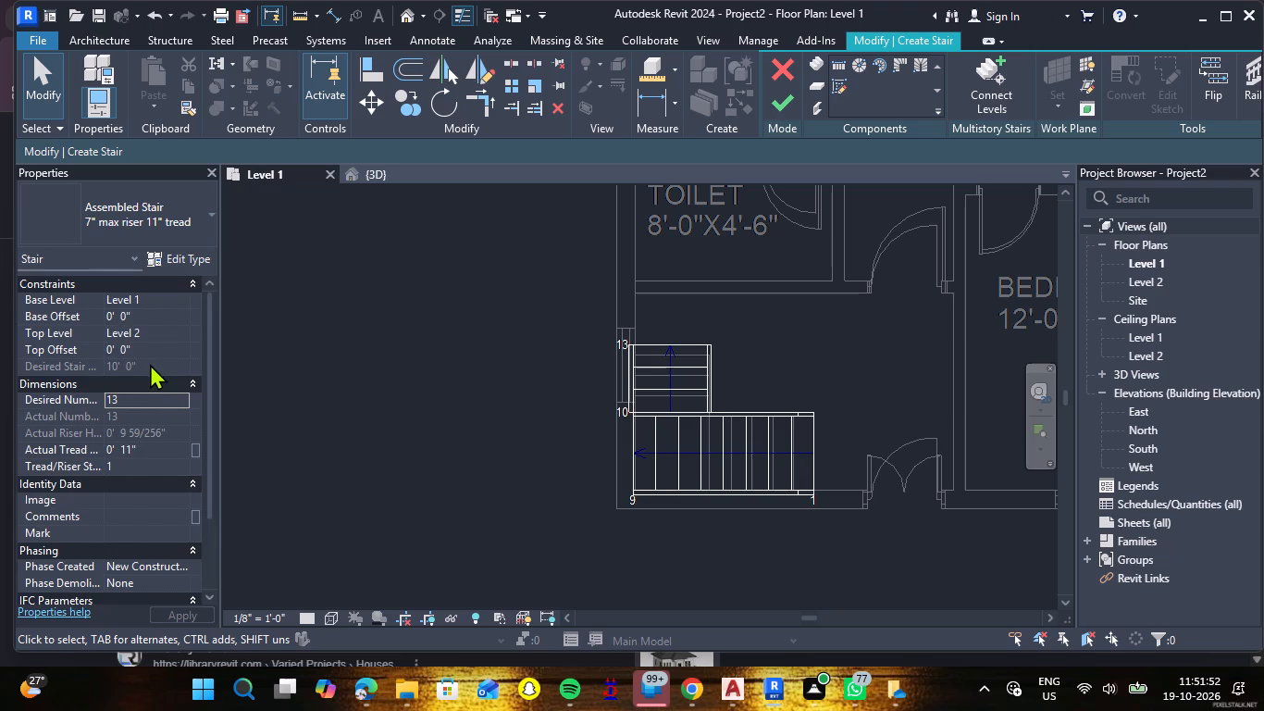
# Set the minimum tread depth of the 7" max riser 11" tread stair type to 10".
pyautogui.scroll(-4, 151, 372)
pyautogui.scroll(6, 152, 377)
pyautogui.scroll(-3, 152, 377)
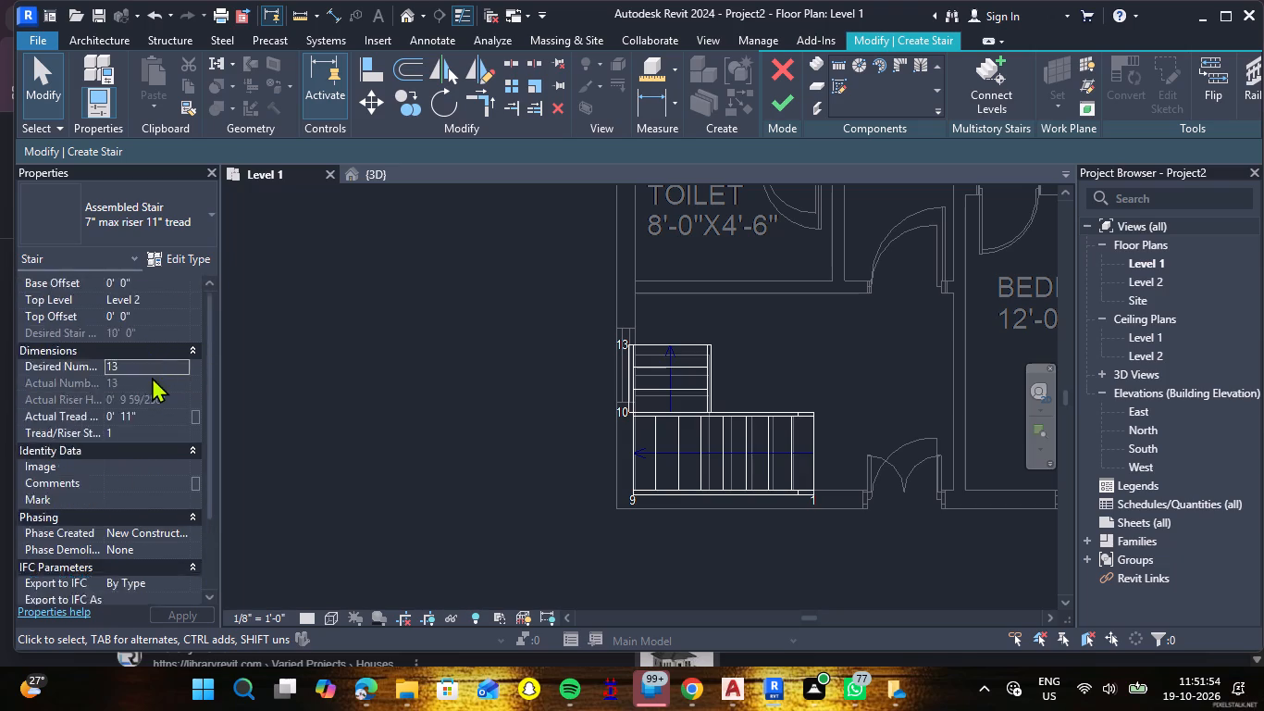
pyautogui.scroll(-4, 152, 377)
pyautogui.scroll(6, 152, 375)
pyautogui.scroll(-7, 153, 374)
pyautogui.scroll(4, 153, 366)
pyautogui.scroll(-4, 153, 366)
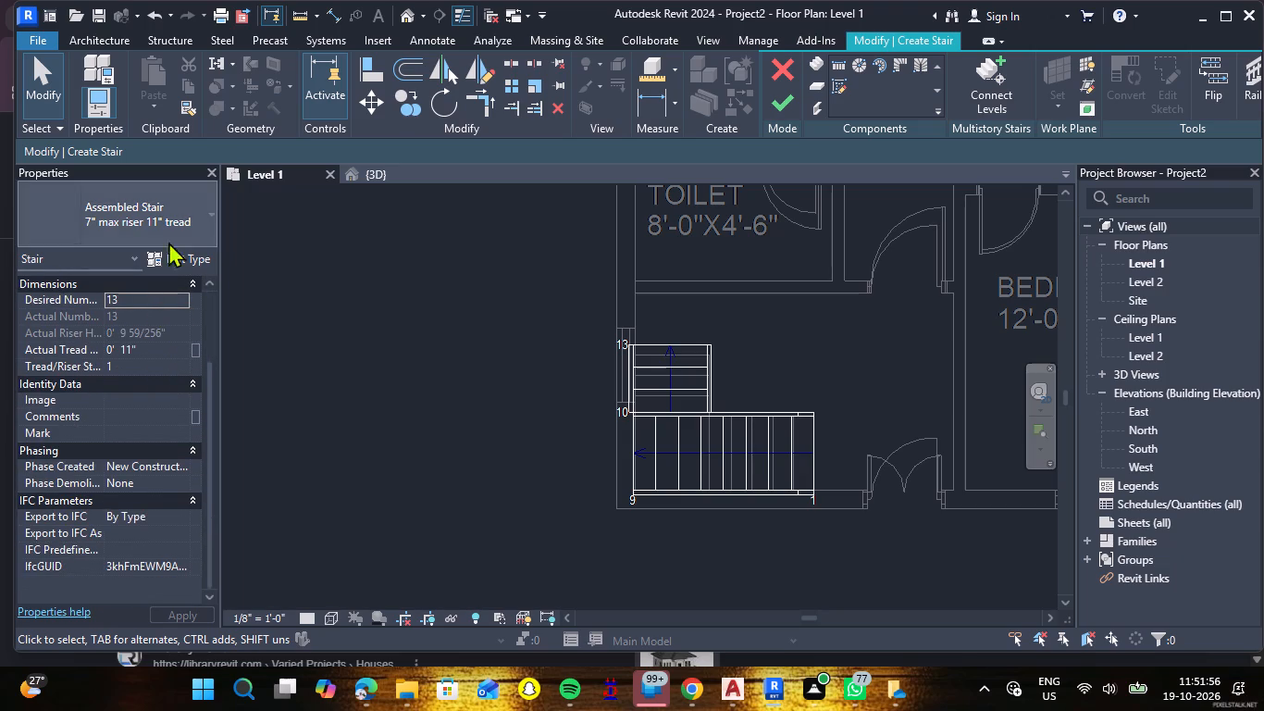
pyautogui.click(168, 258)
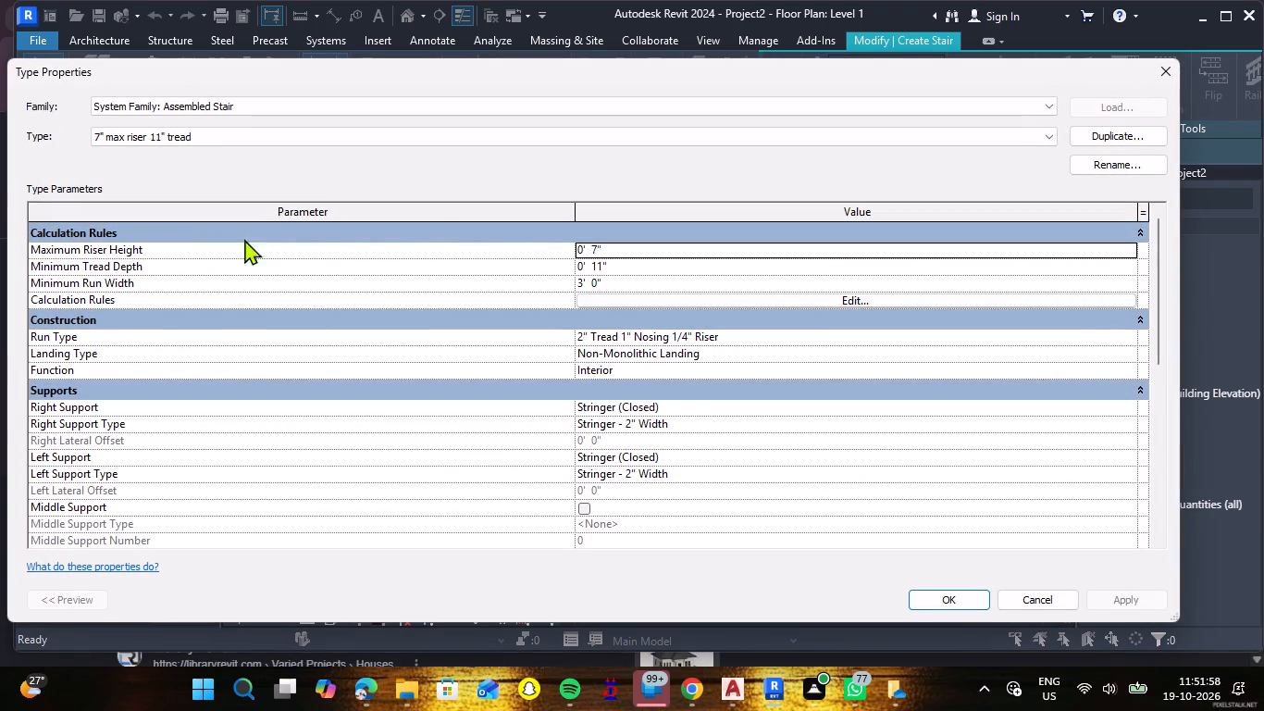
pyautogui.click(630, 266)
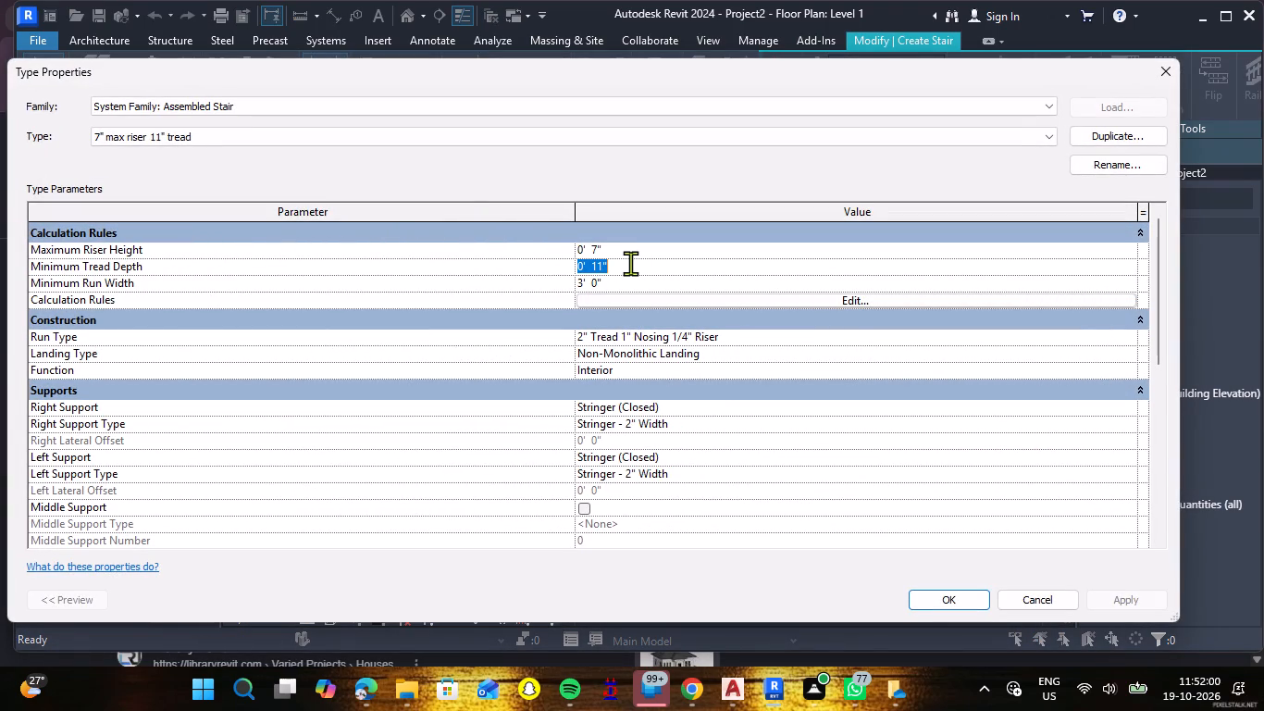
pyautogui.write('10')
pyautogui.hotkey('shift', '"')
pyautogui.press('Return')
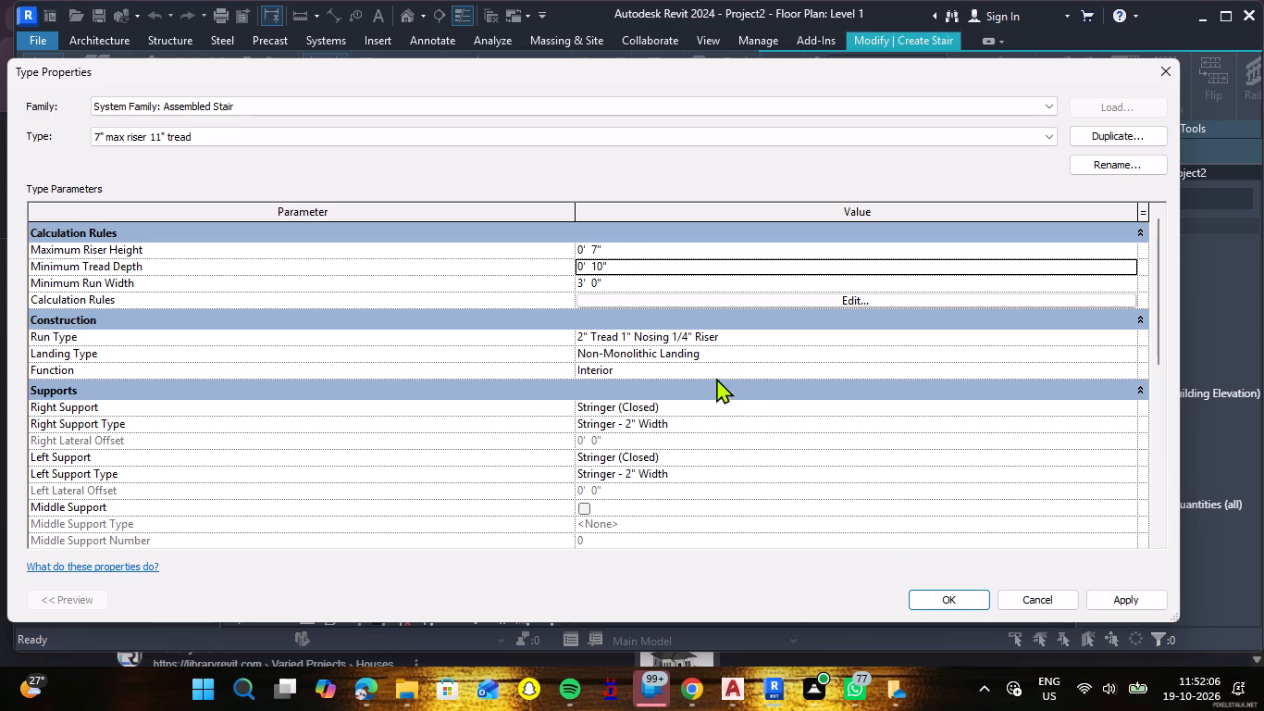
# Review the type properties of the stair's Non-Monolithic Landing and accept the stair type changes.
pyautogui.click(717, 352)
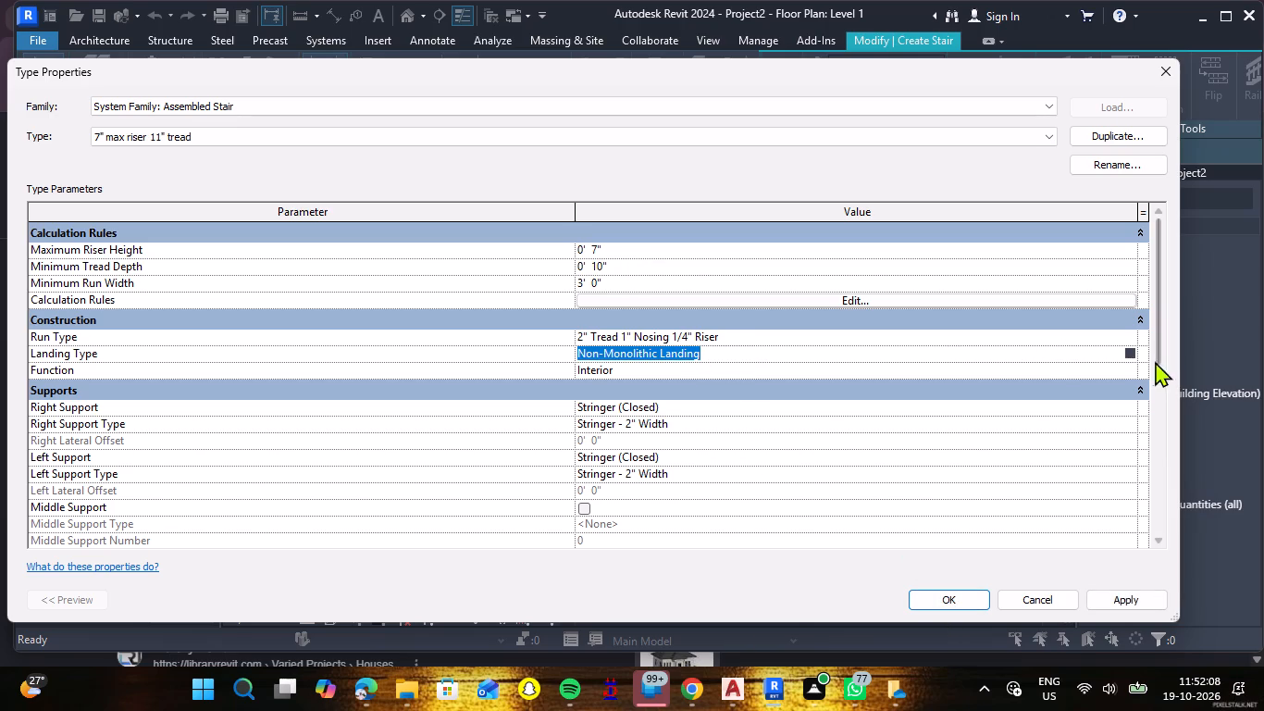
pyautogui.click(1132, 354)
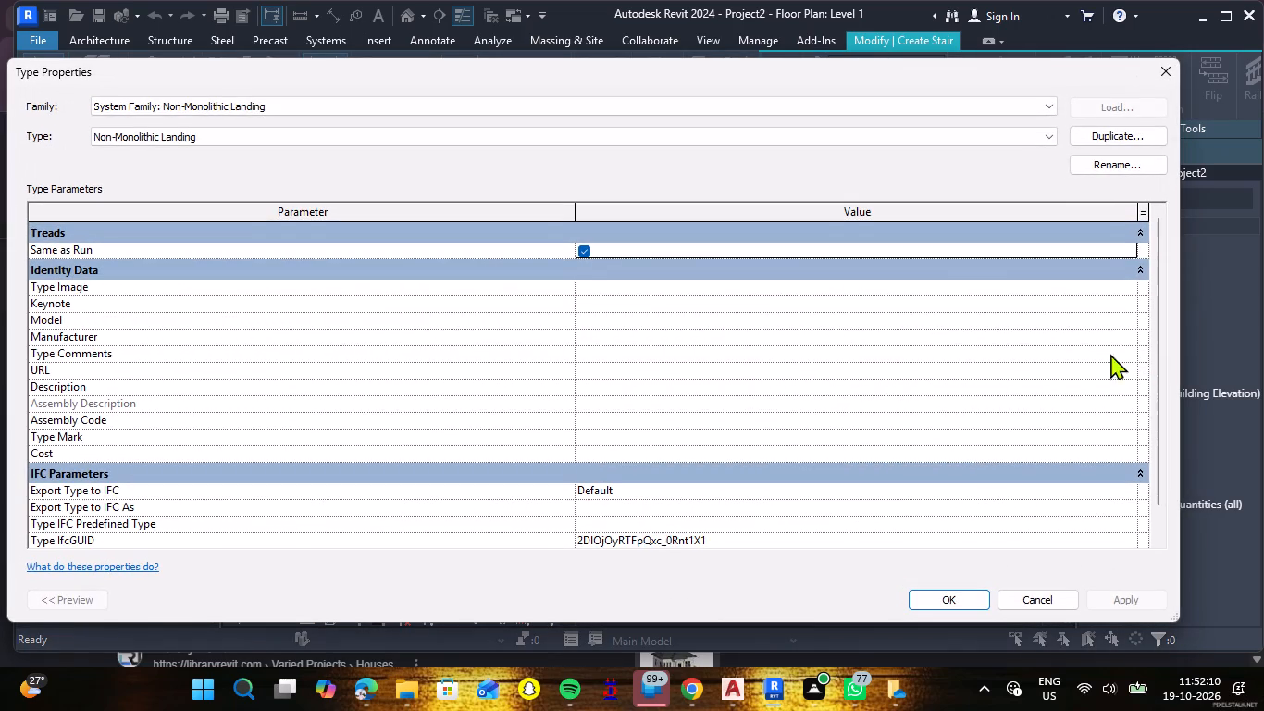
pyautogui.scroll(-3, 561, 359)
pyautogui.scroll(3, 561, 359)
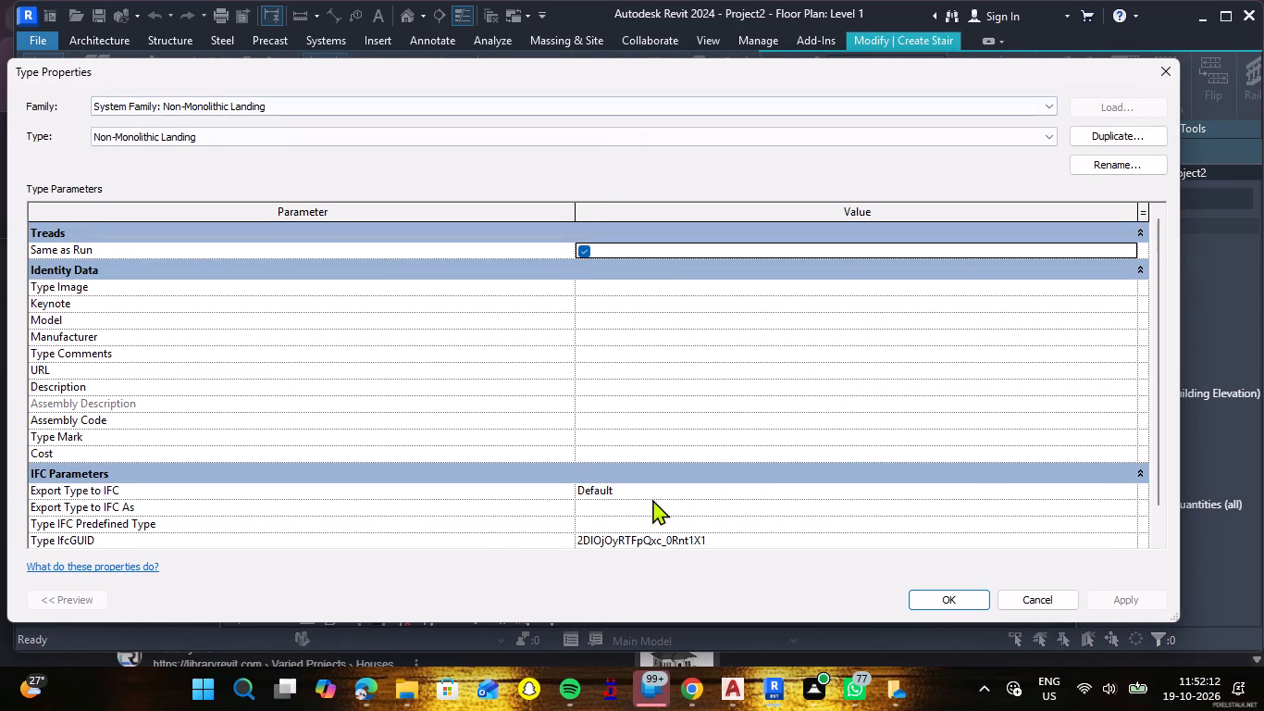
pyautogui.click(939, 592)
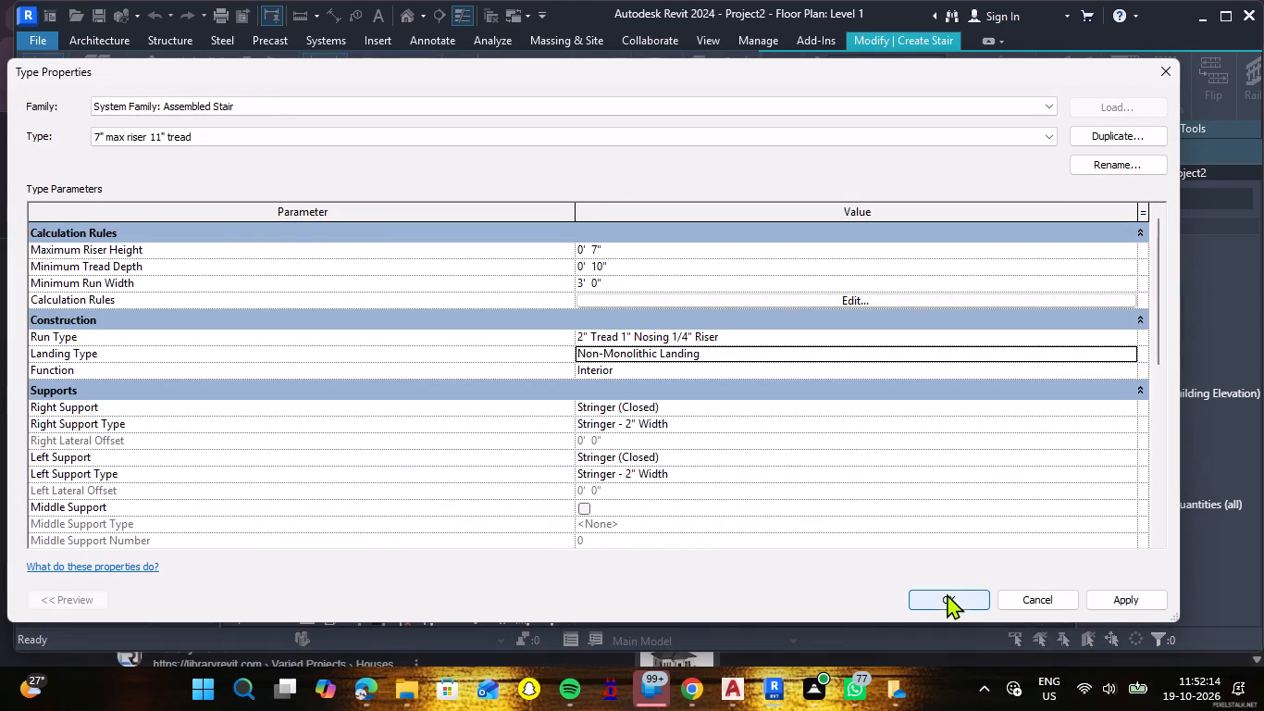
pyautogui.click(956, 594)
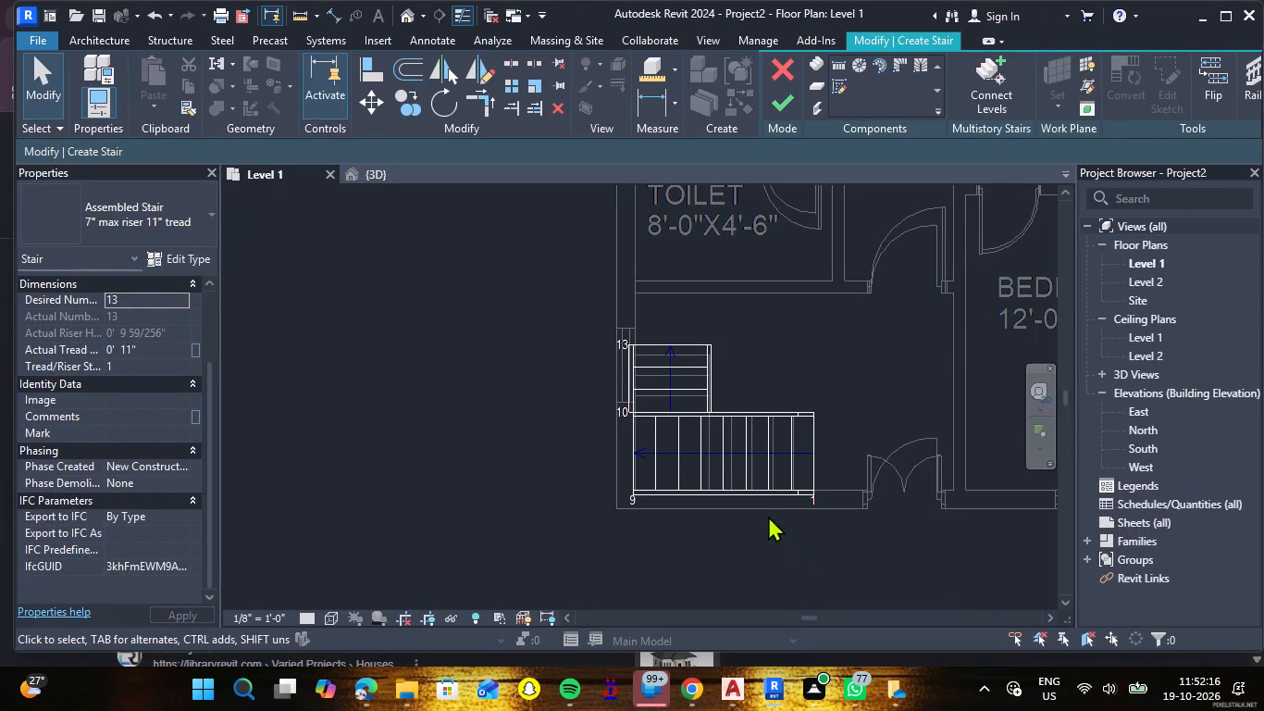
# Inspect the L-shaped stair up close in the 3D view.
pyautogui.moveTo(380, 182); pyautogui.dragTo(380, 174)
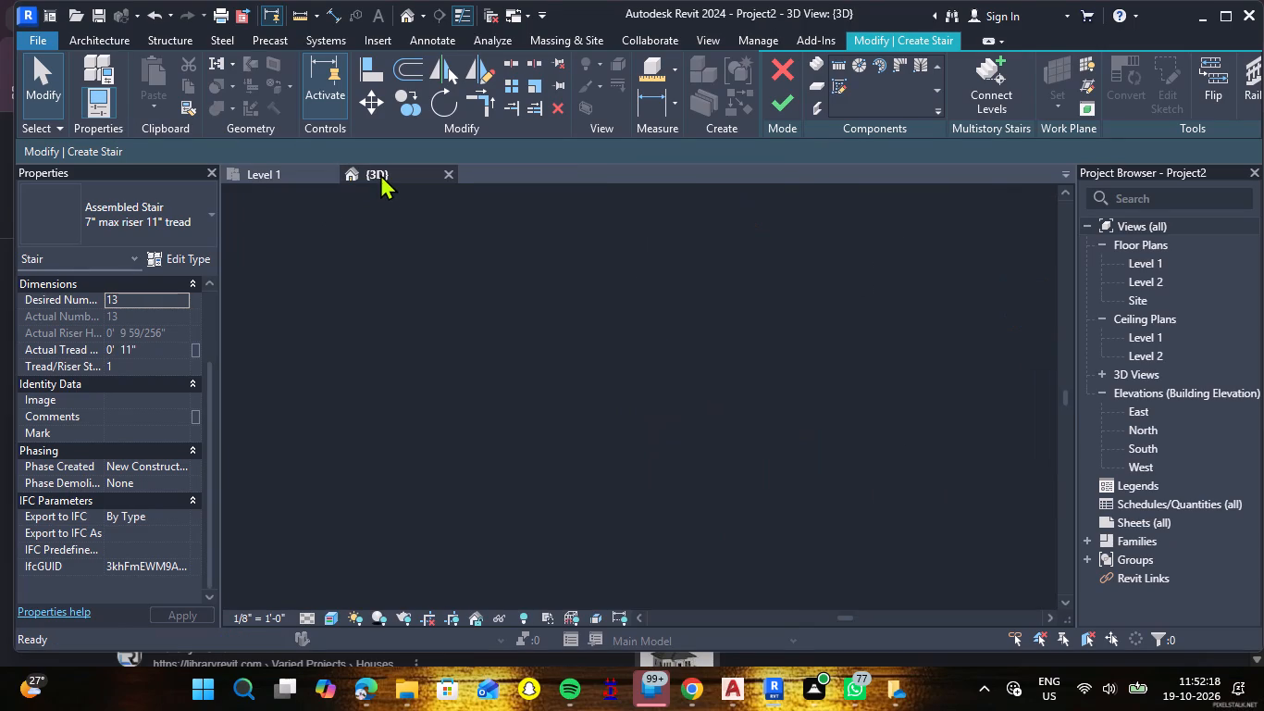
pyautogui.scroll(6, 724, 259)
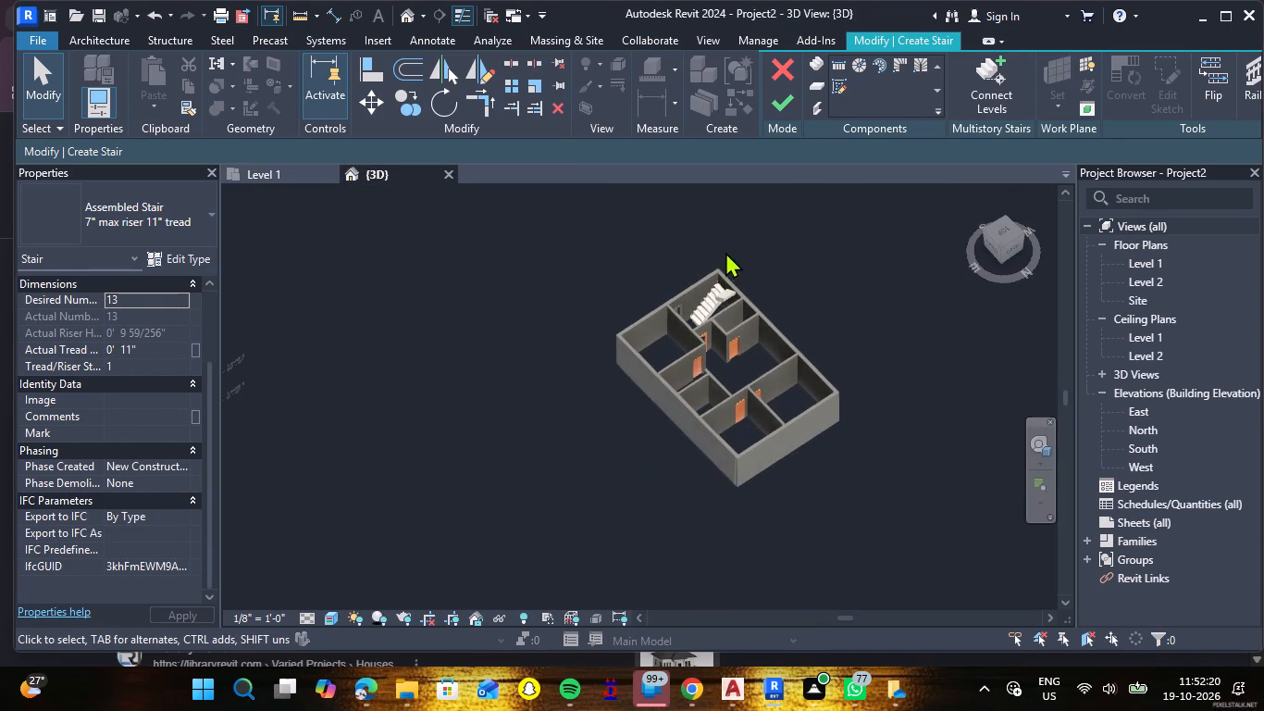
pyautogui.scroll(16, 711, 296)
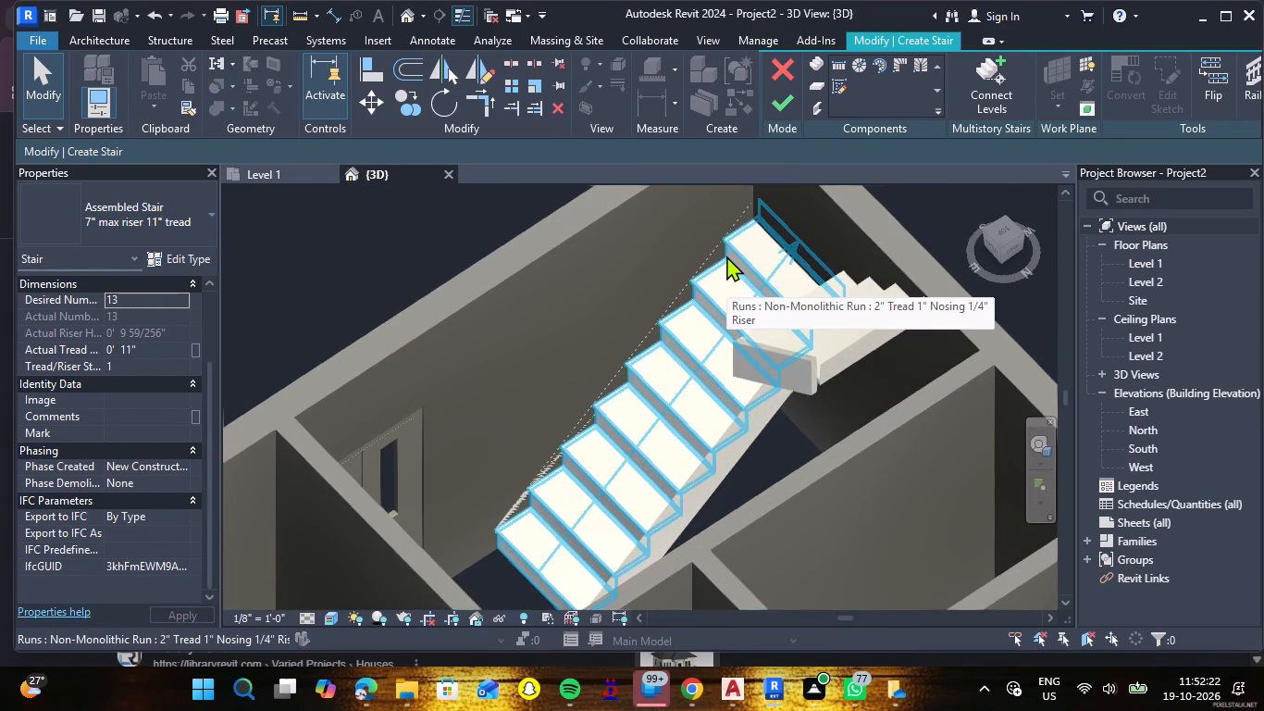
# Return to the Level 1 plan and finish the L-shaped stair.
pyautogui.scroll(-7, 723, 268)
pyautogui.click(279, 179)
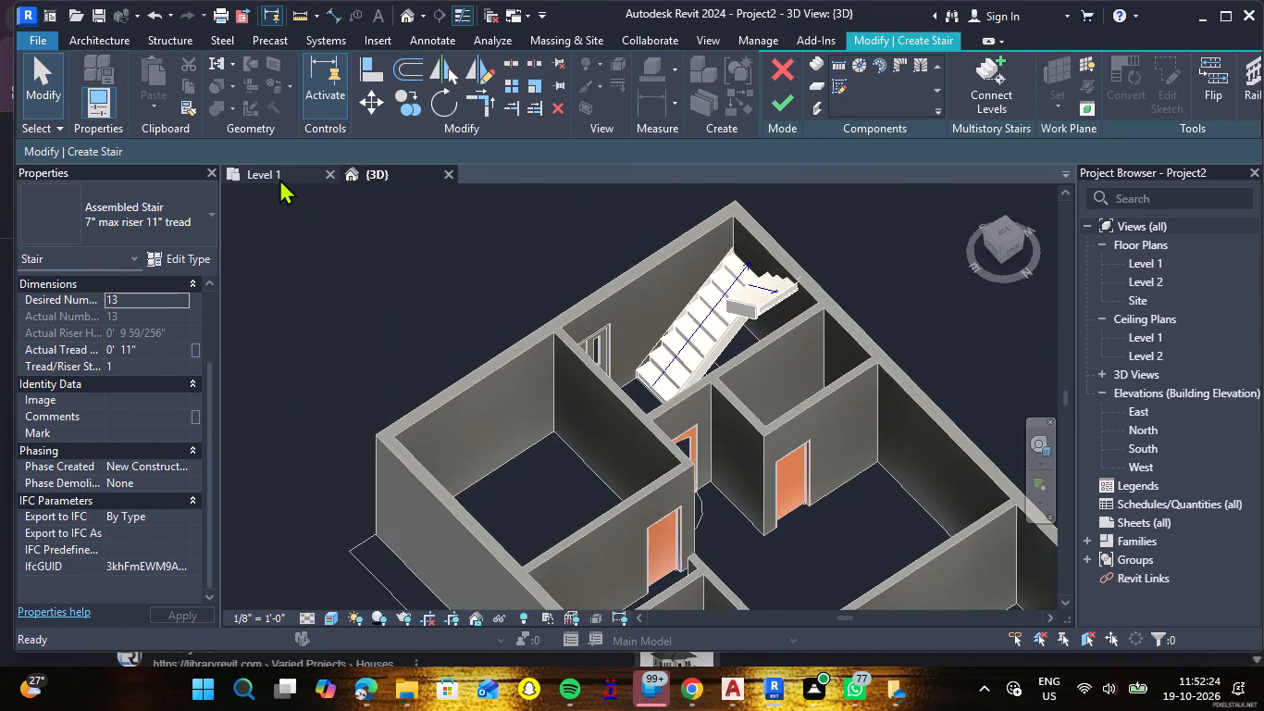
pyautogui.click(786, 106)
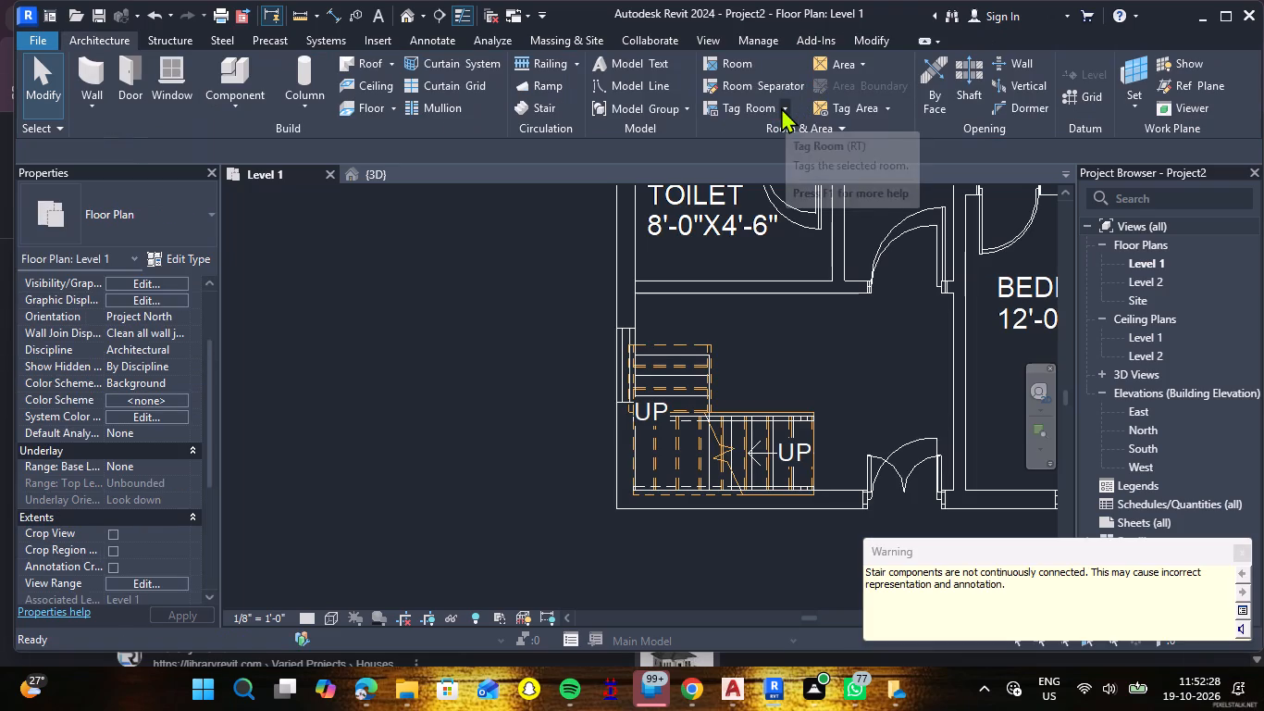
pyautogui.click(1245, 558)
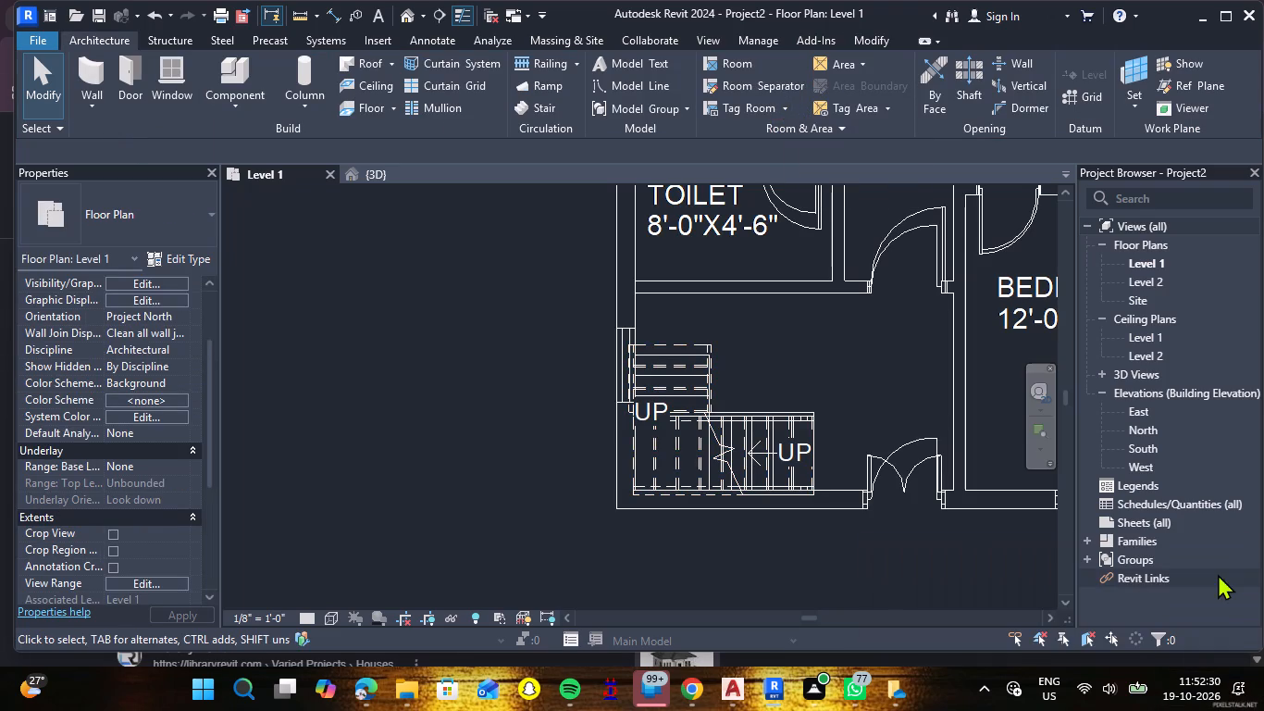
# Delete the finished L-shaped stair from the Level 1 plan.
pyautogui.click(741, 480)
pyautogui.press('Delete')
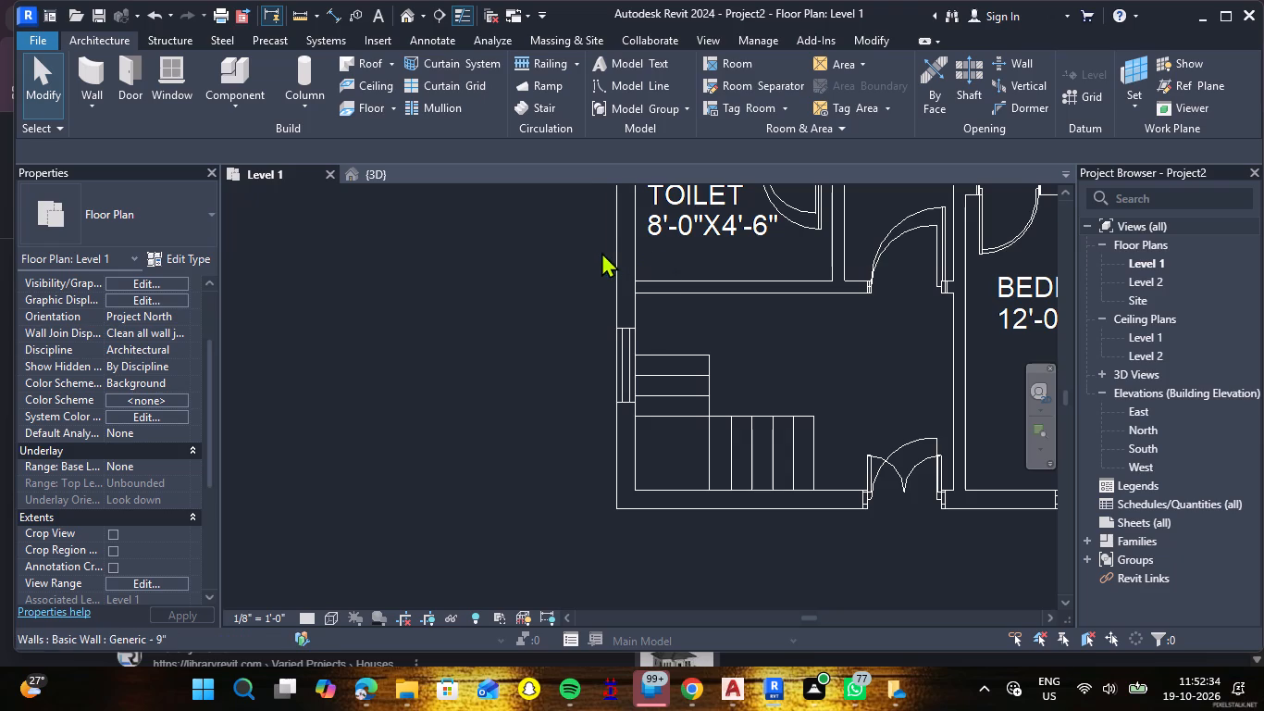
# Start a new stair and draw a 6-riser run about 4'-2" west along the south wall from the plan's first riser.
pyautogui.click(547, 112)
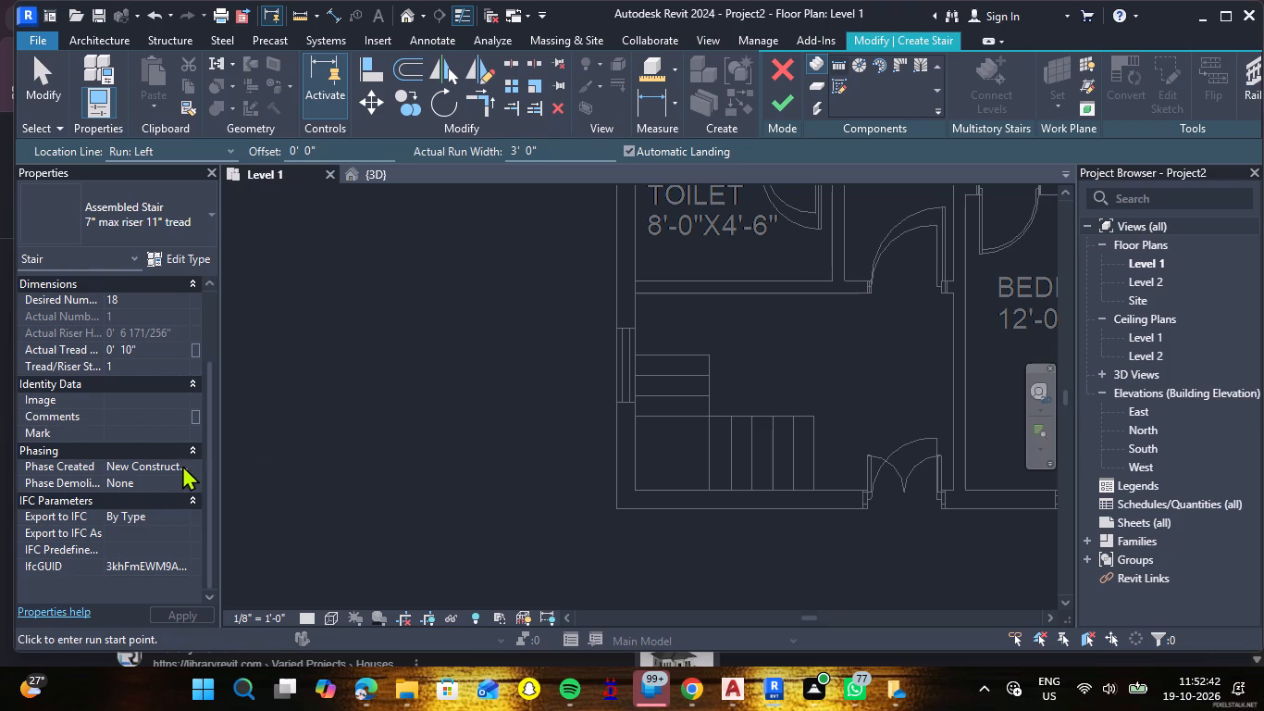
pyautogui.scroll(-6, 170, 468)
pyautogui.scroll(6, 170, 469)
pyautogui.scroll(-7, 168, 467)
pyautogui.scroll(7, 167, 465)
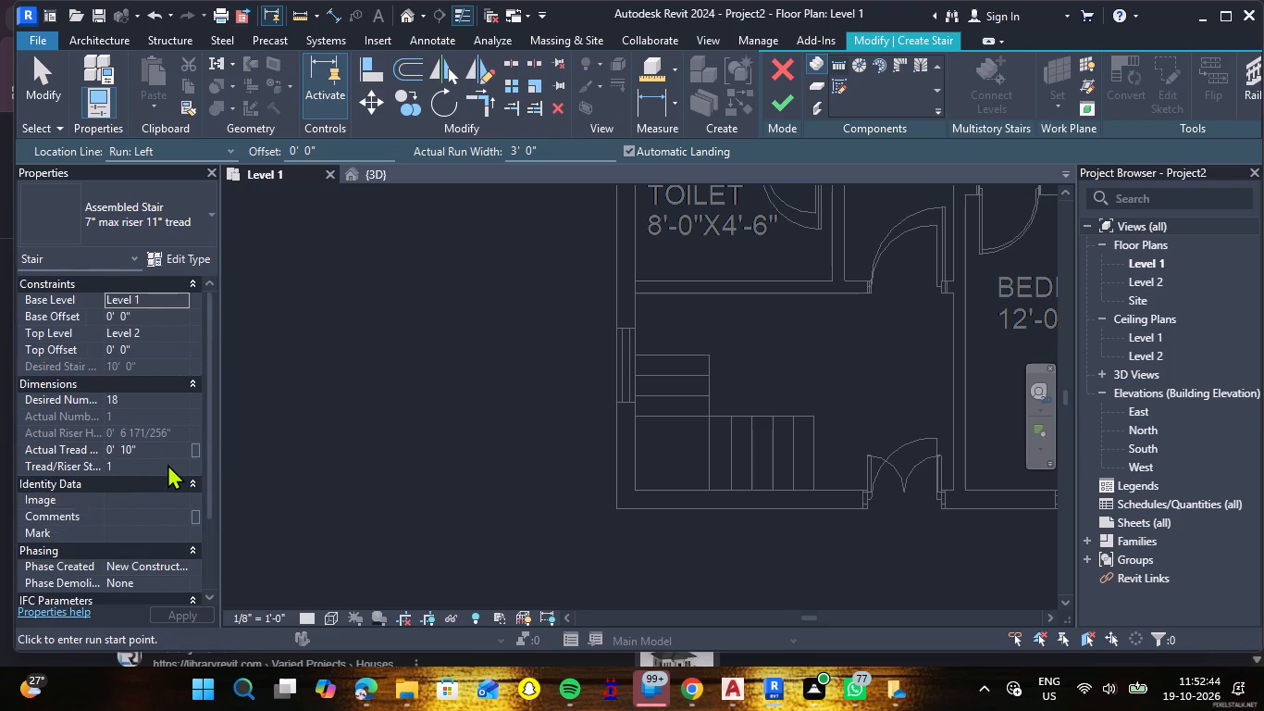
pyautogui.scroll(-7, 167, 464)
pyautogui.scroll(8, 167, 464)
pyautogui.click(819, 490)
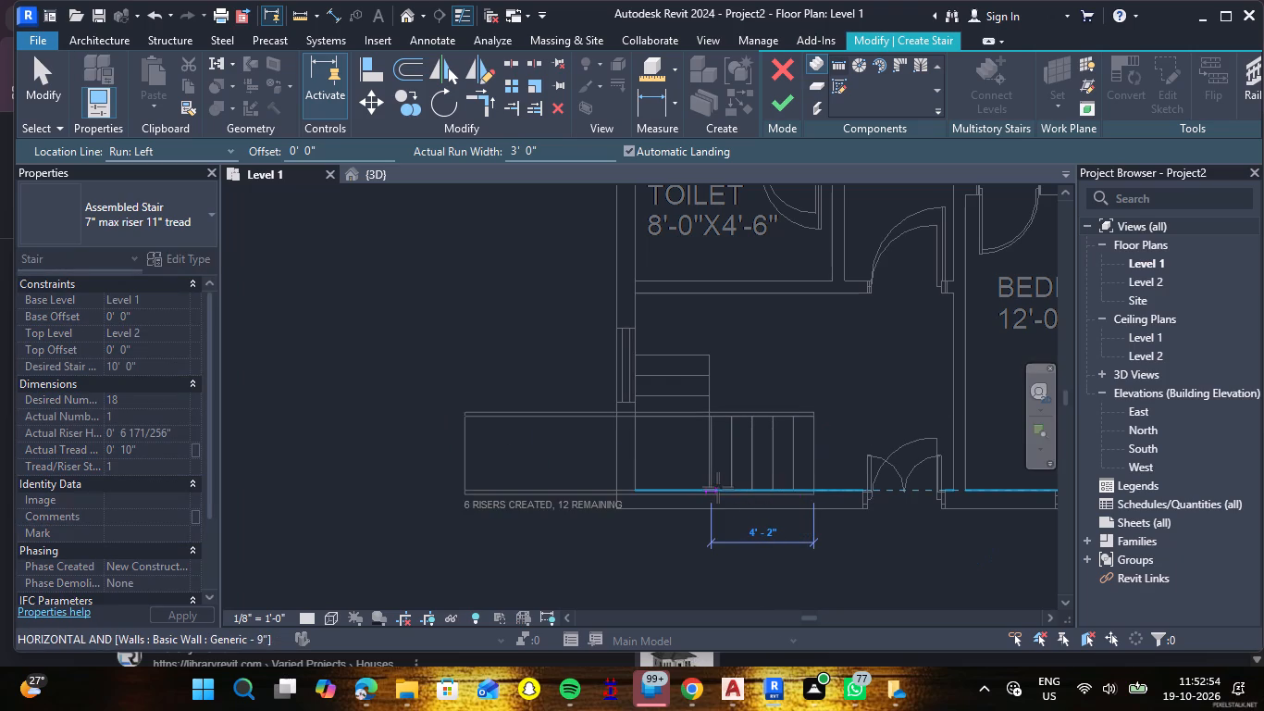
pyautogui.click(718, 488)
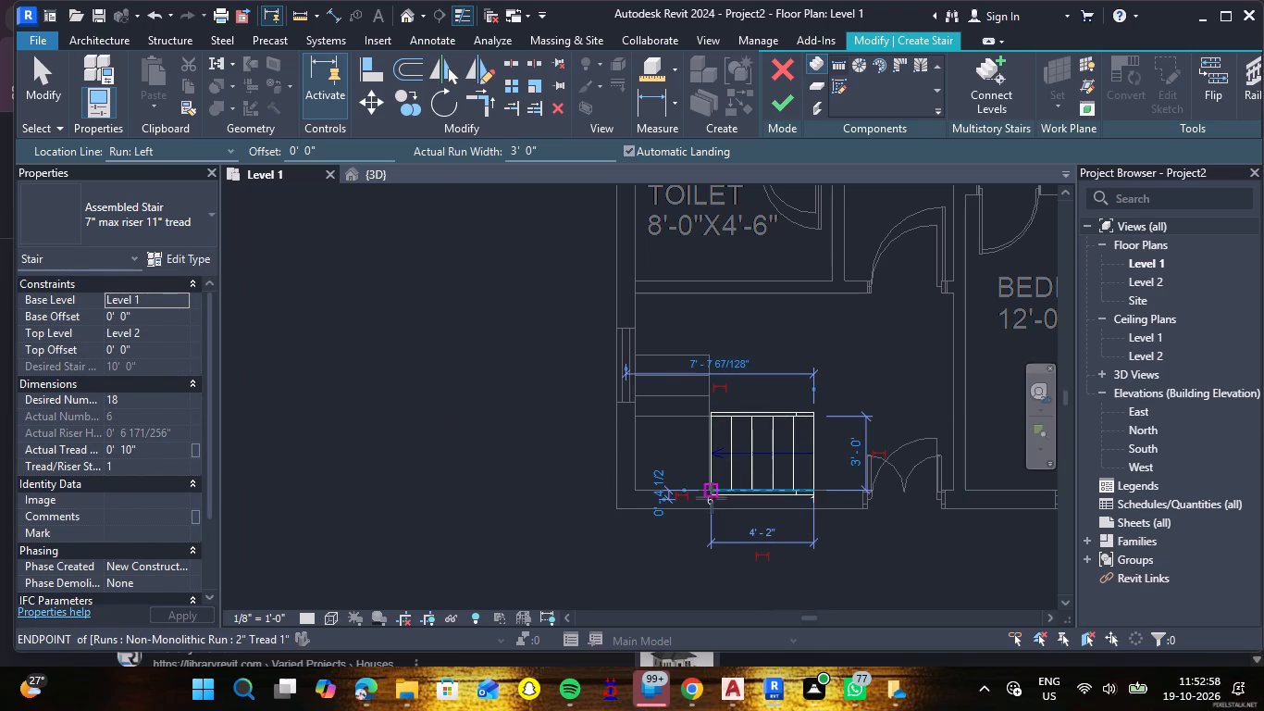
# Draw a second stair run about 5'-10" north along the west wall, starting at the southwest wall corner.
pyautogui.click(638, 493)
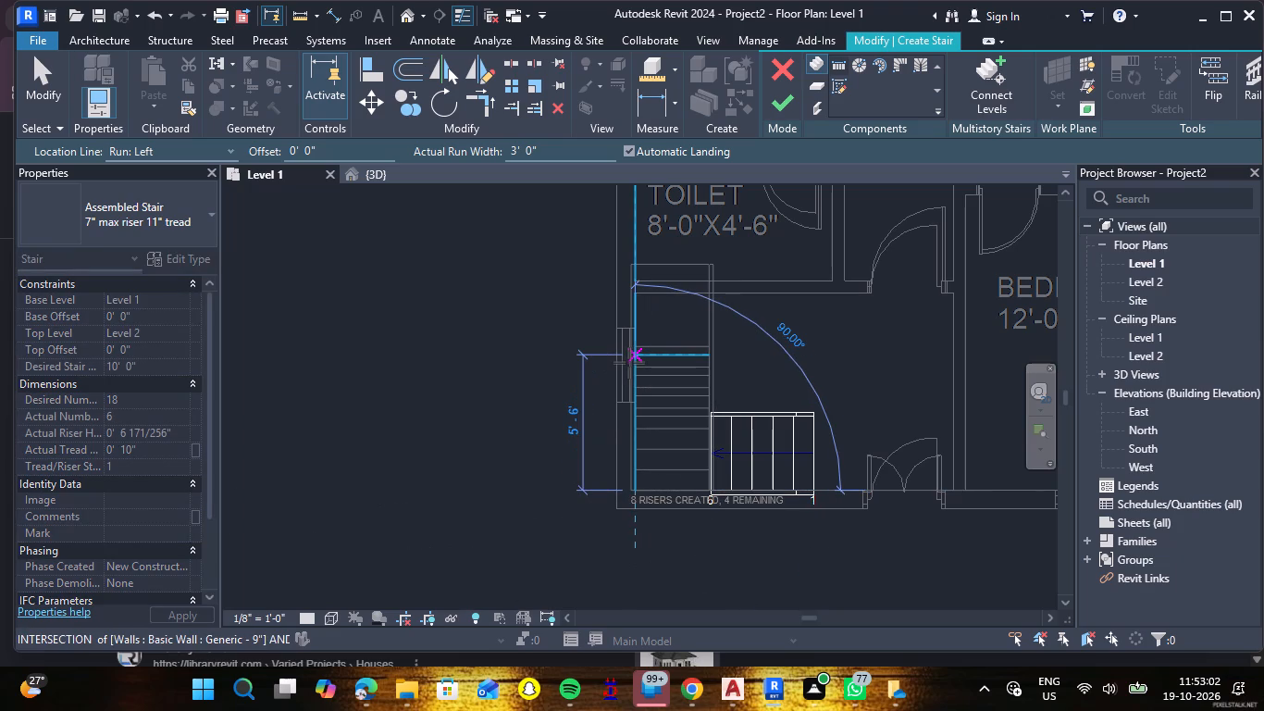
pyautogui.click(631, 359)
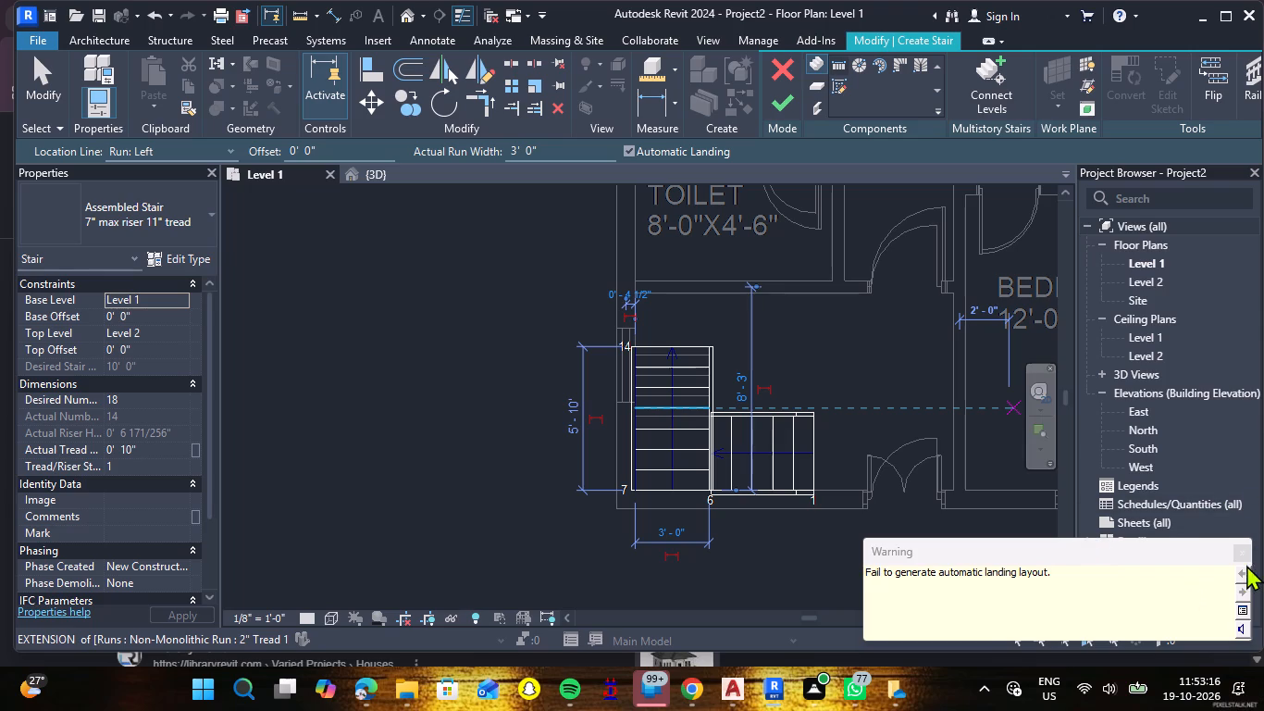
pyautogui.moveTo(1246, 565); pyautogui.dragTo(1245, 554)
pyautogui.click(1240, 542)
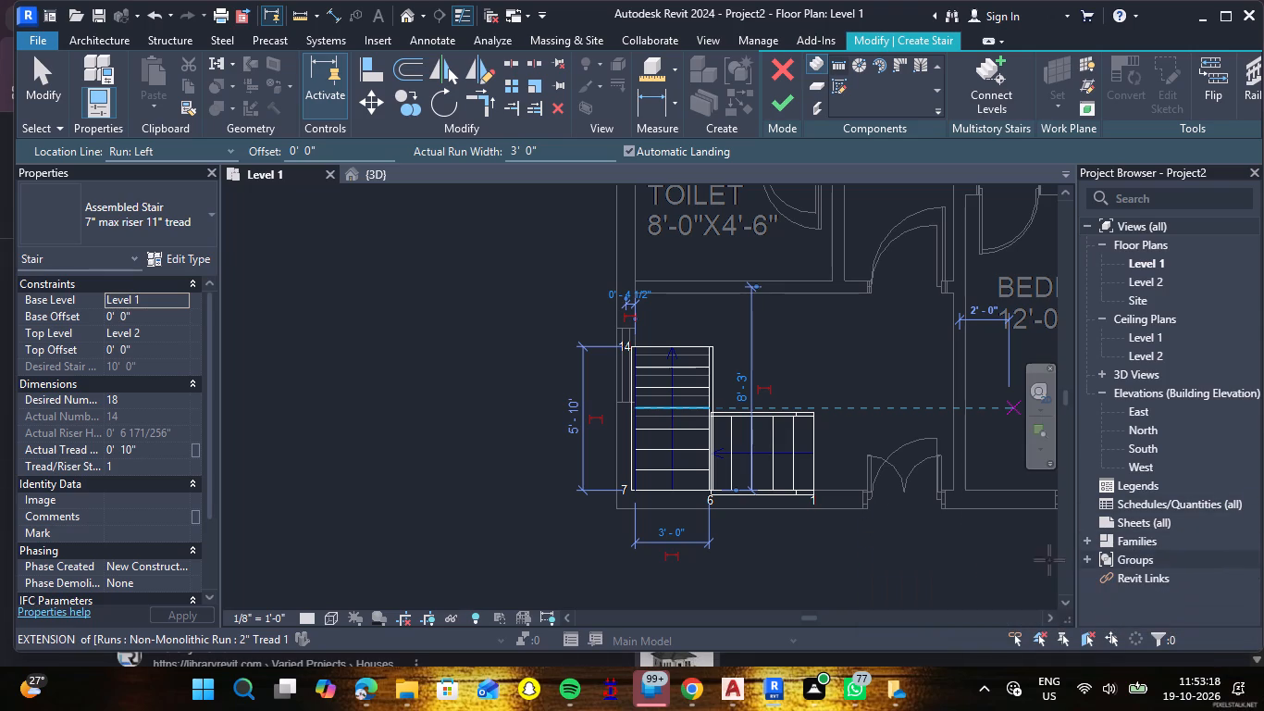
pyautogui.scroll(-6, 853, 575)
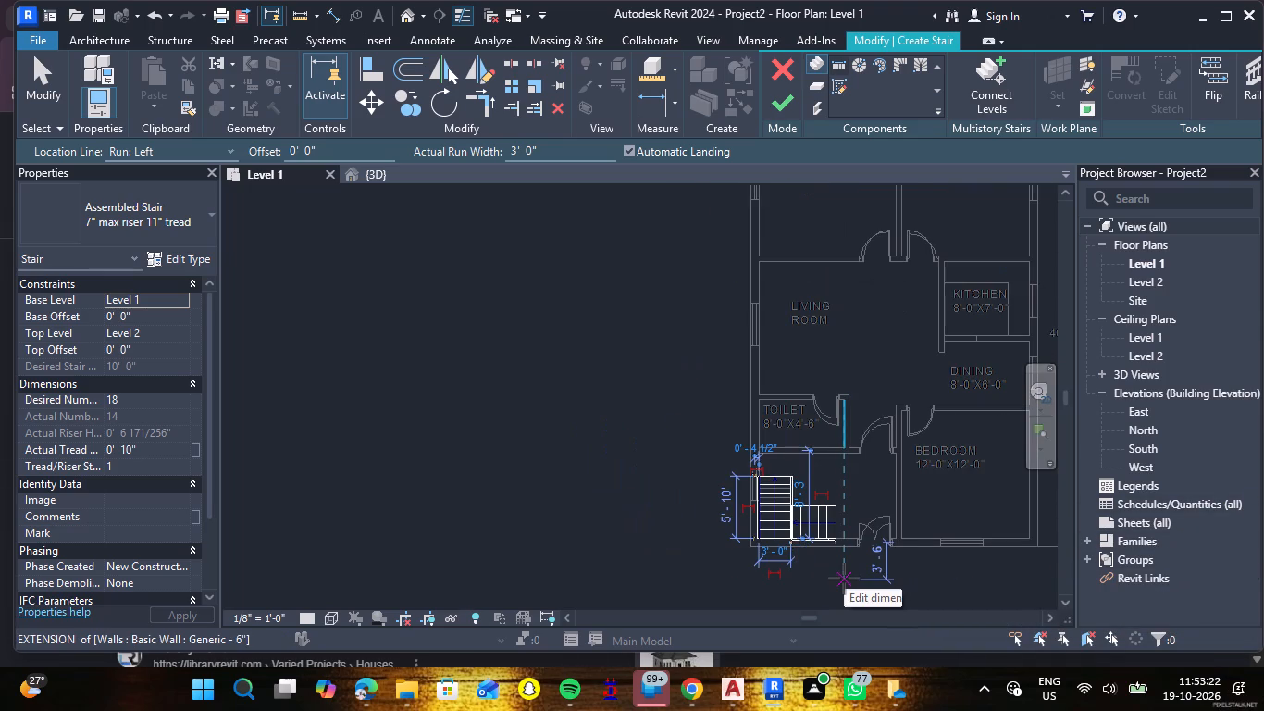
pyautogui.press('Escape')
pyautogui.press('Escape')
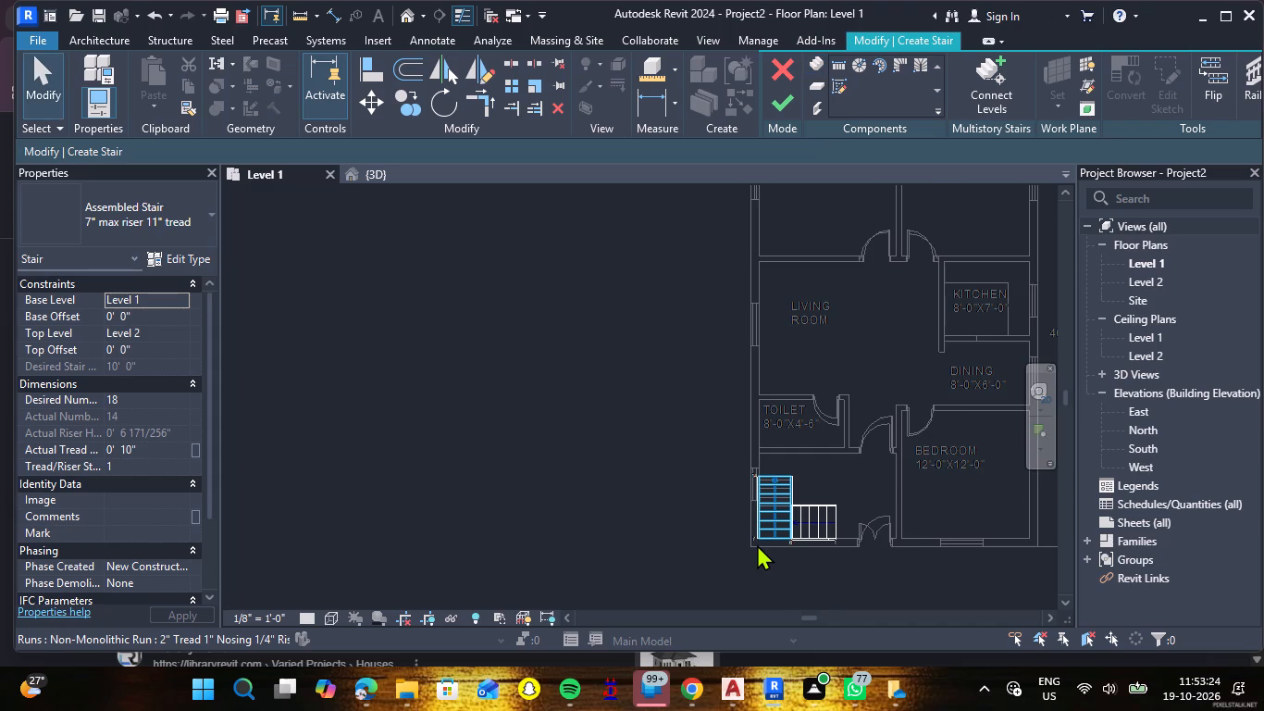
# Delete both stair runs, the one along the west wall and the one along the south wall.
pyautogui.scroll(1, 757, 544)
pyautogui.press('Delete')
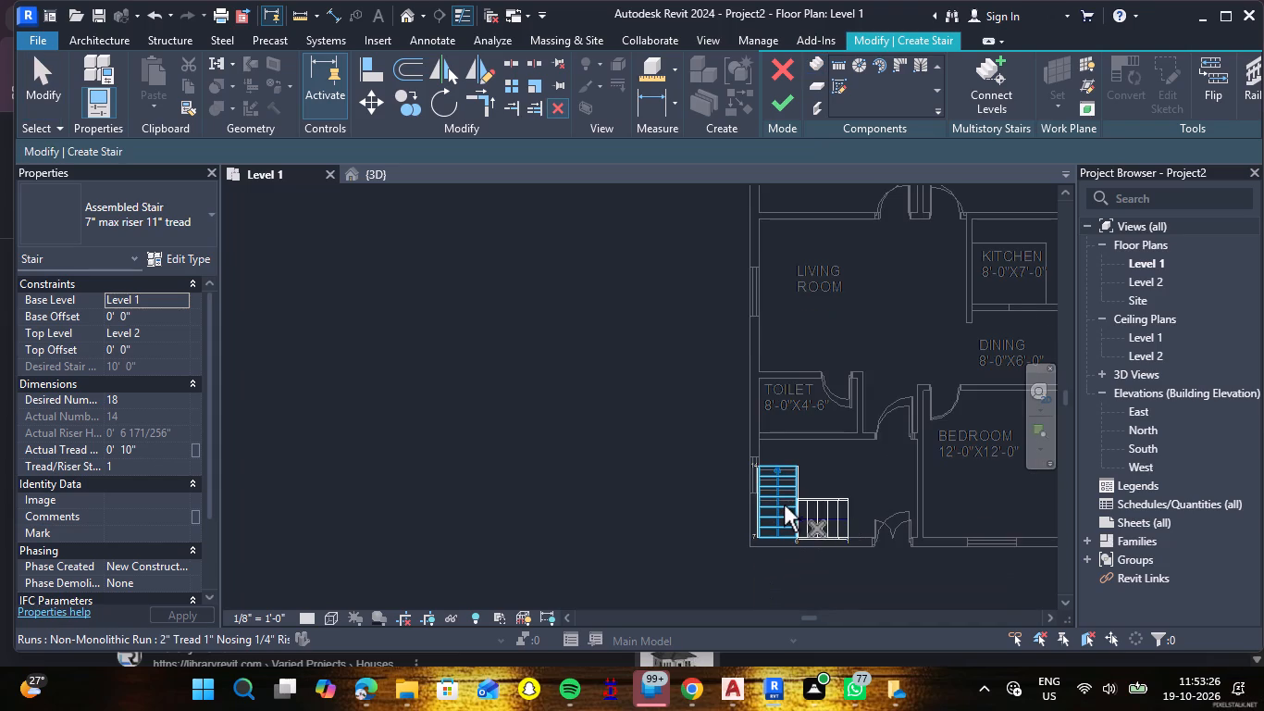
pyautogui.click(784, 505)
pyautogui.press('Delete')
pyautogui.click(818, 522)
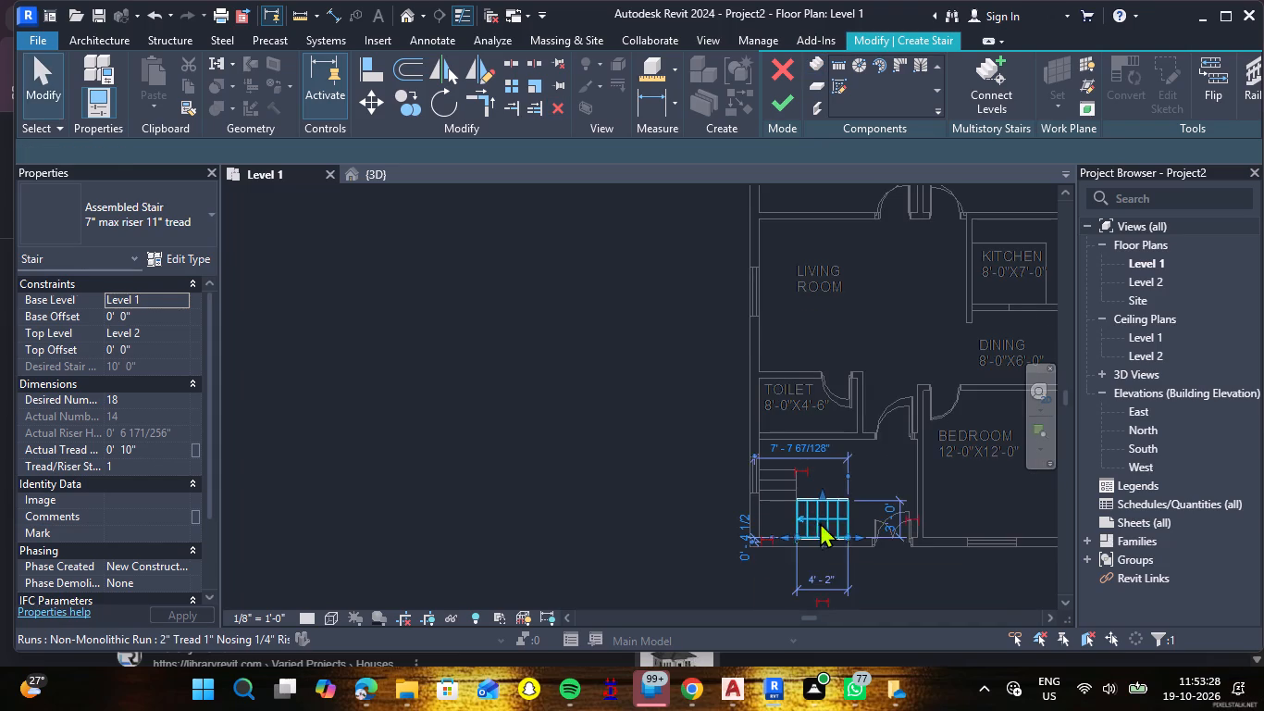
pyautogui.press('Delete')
# Sketch a 3'-0" by 3'-0" square stair landing in the southwest corner, following the CAD plan, and finish its sketch.
pyautogui.scroll(6, 821, 527)
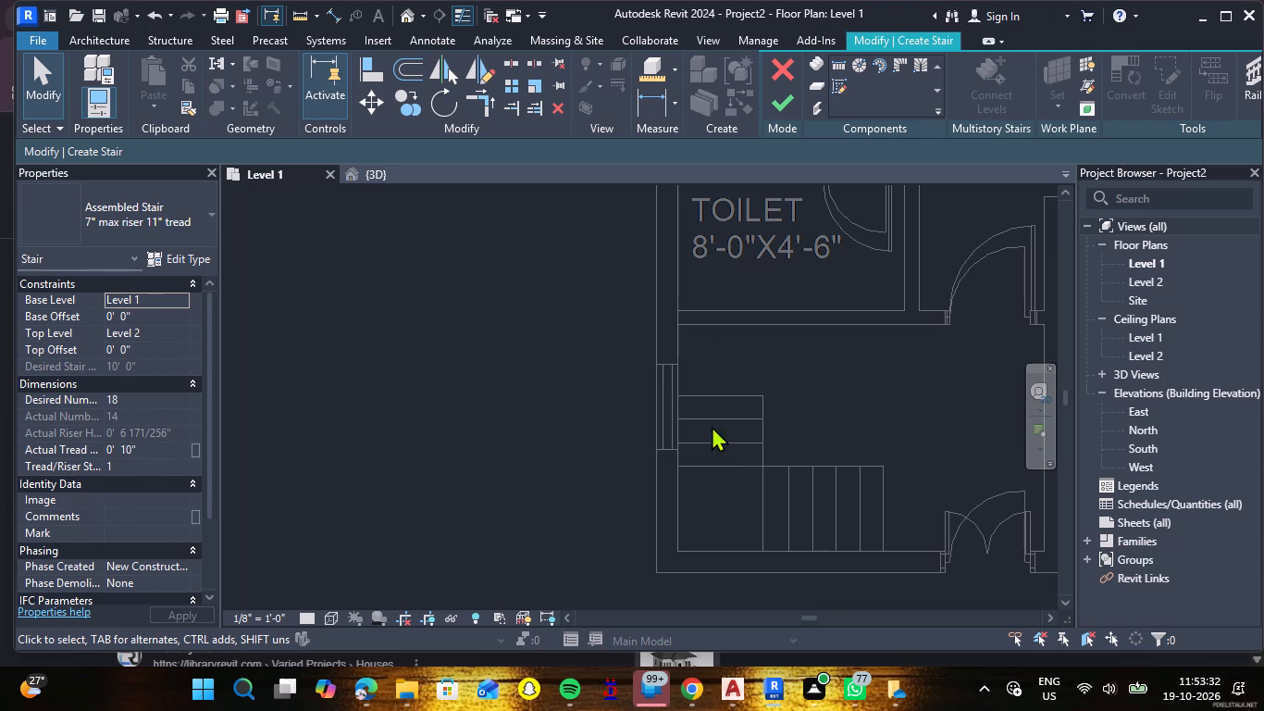
pyautogui.click(817, 85)
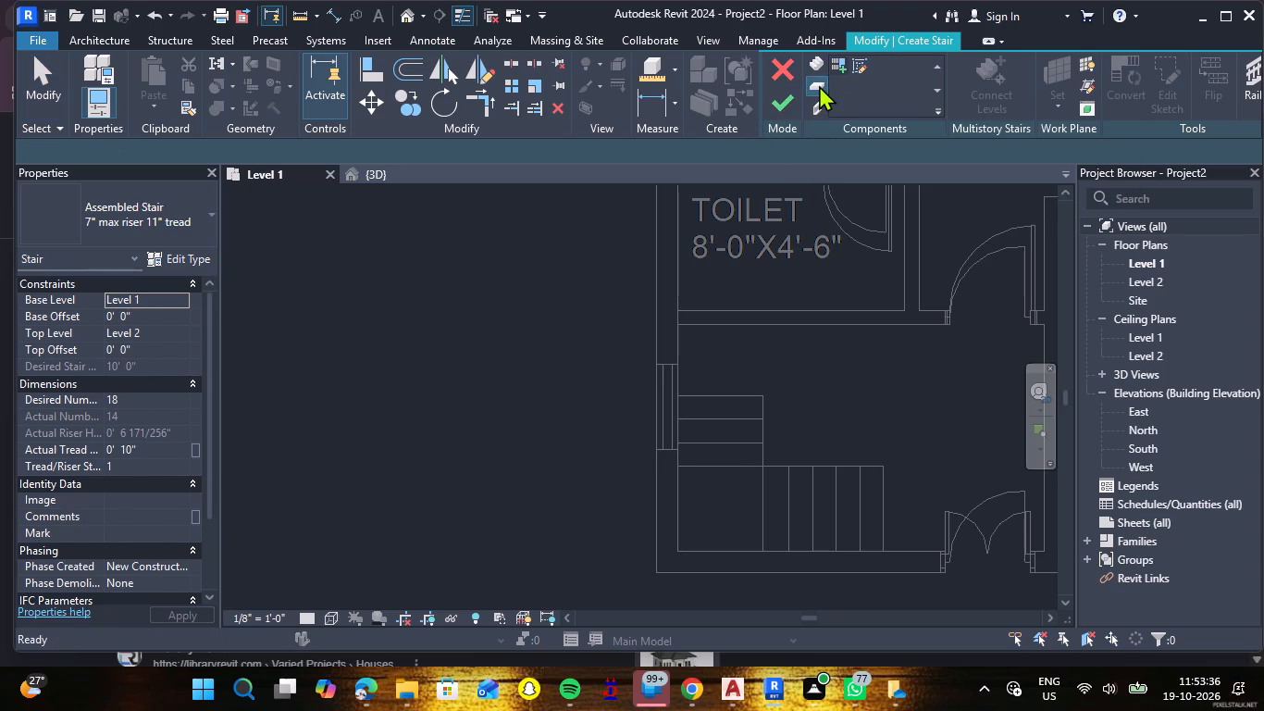
pyautogui.click(842, 67)
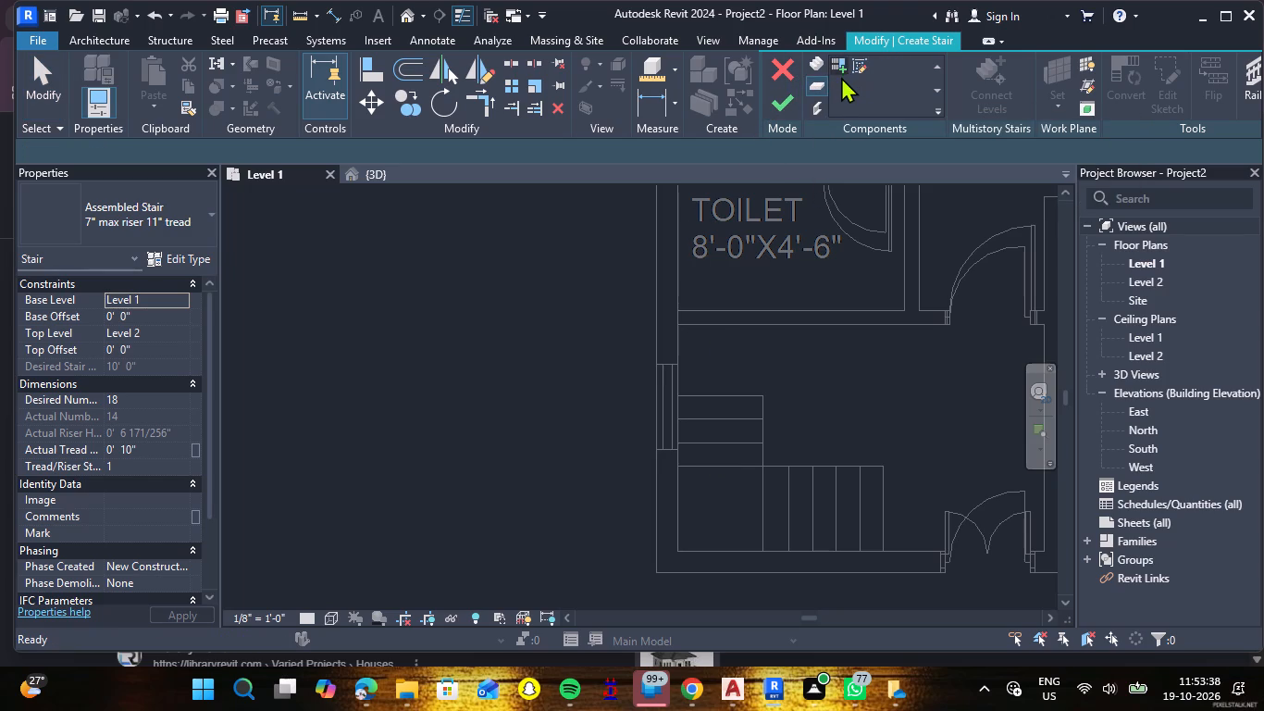
pyautogui.click(678, 550)
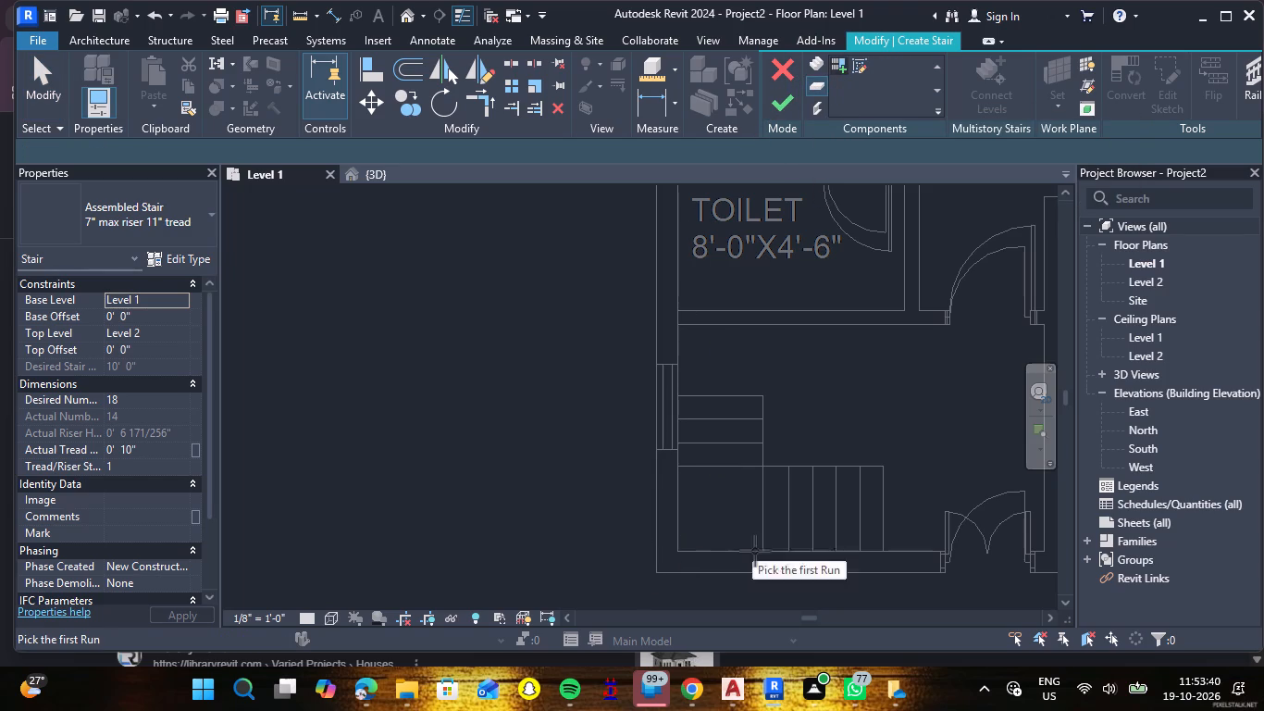
pyautogui.click(858, 72)
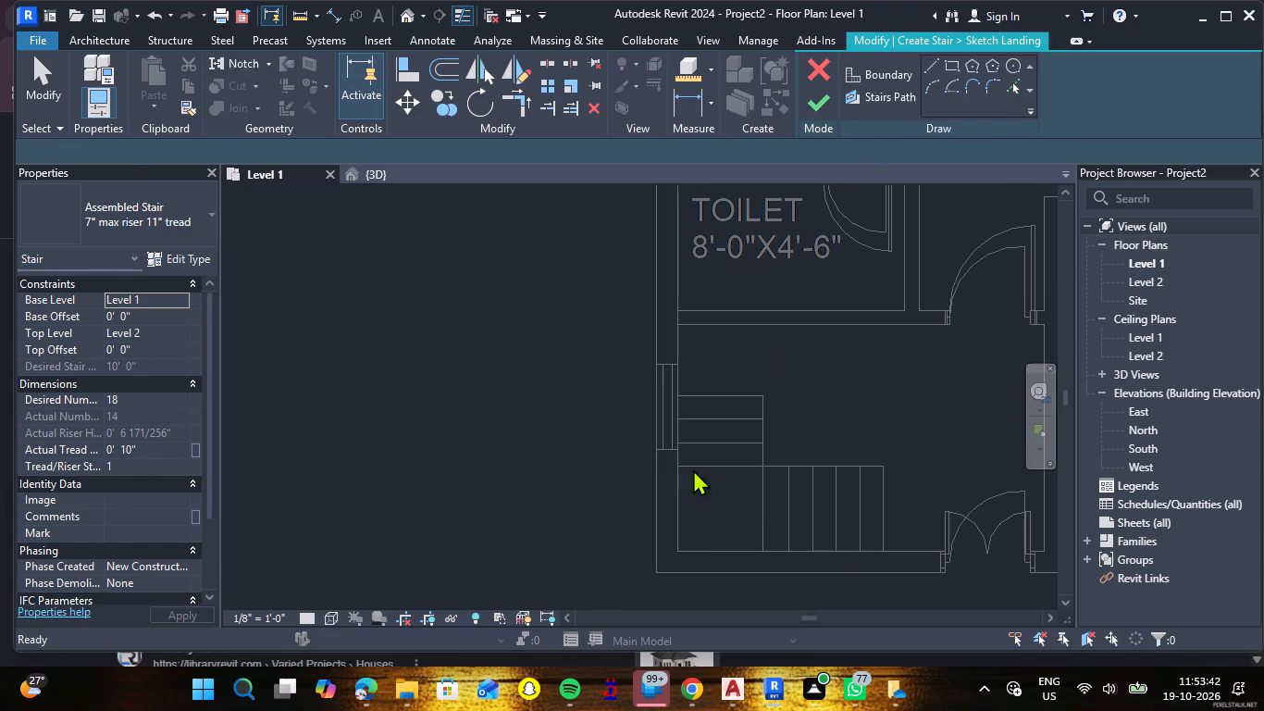
pyautogui.click(679, 468)
pyautogui.click(761, 468)
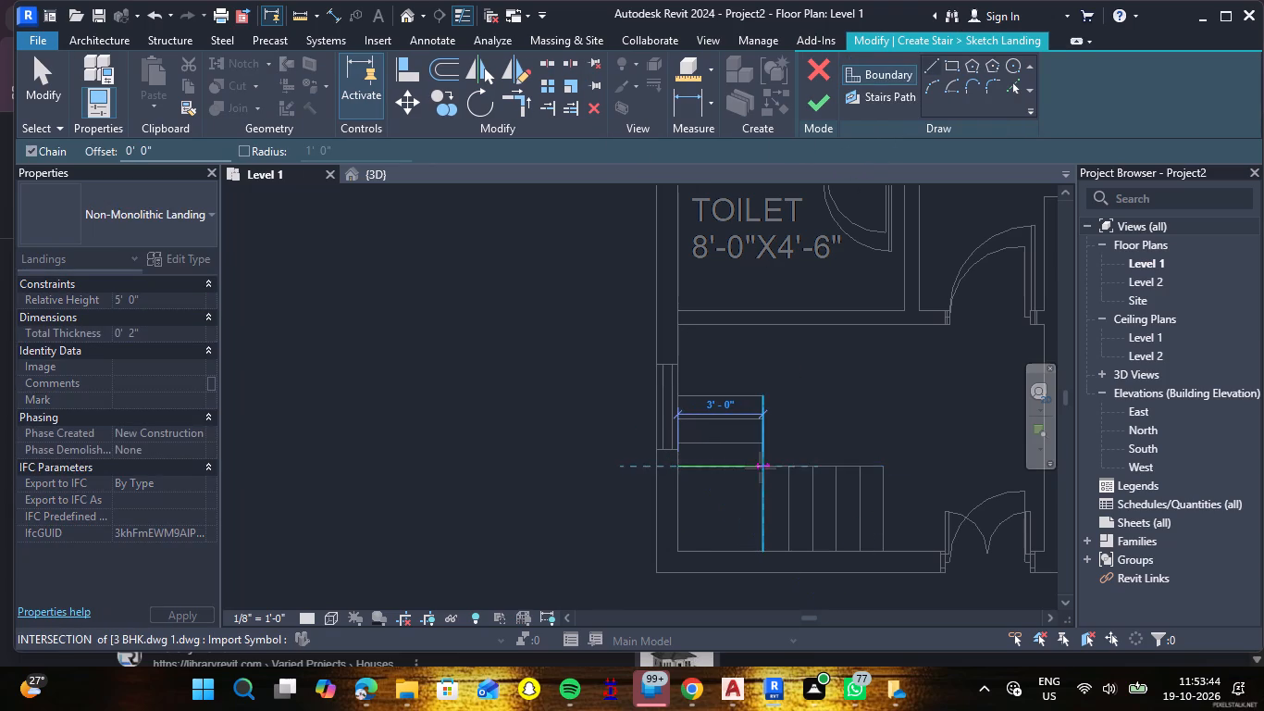
pyautogui.click(764, 555)
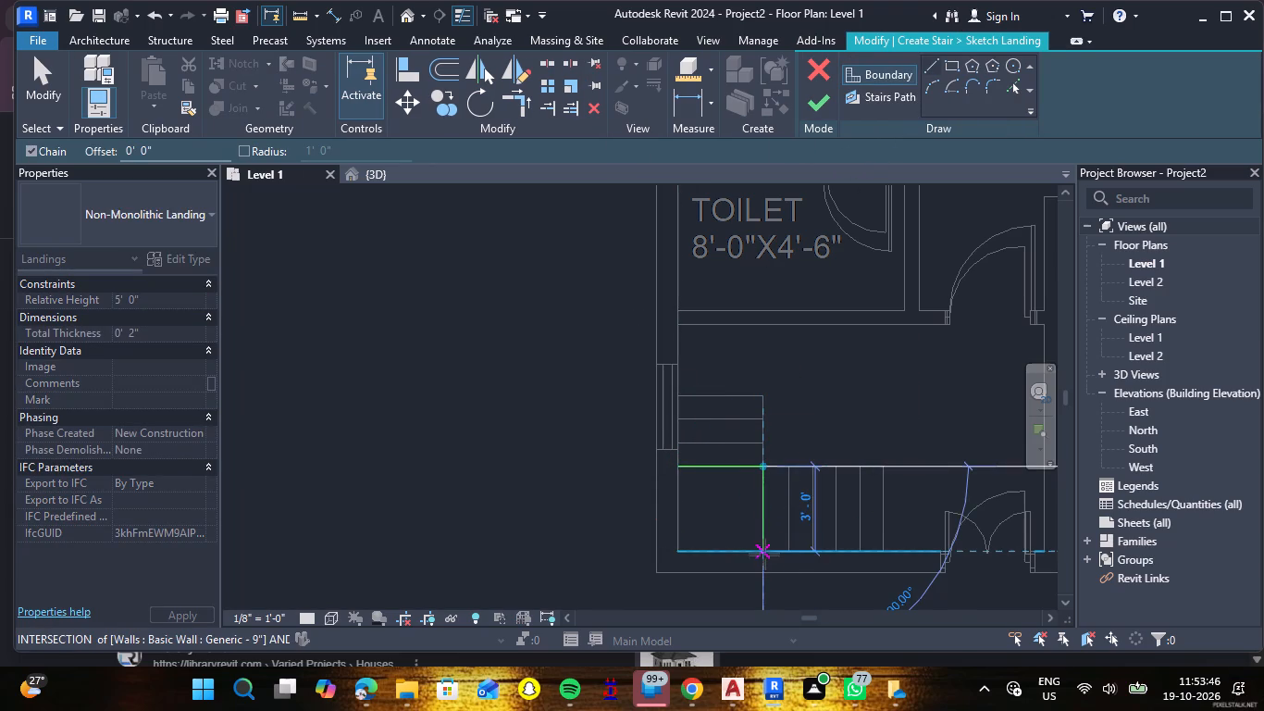
pyautogui.click(680, 553)
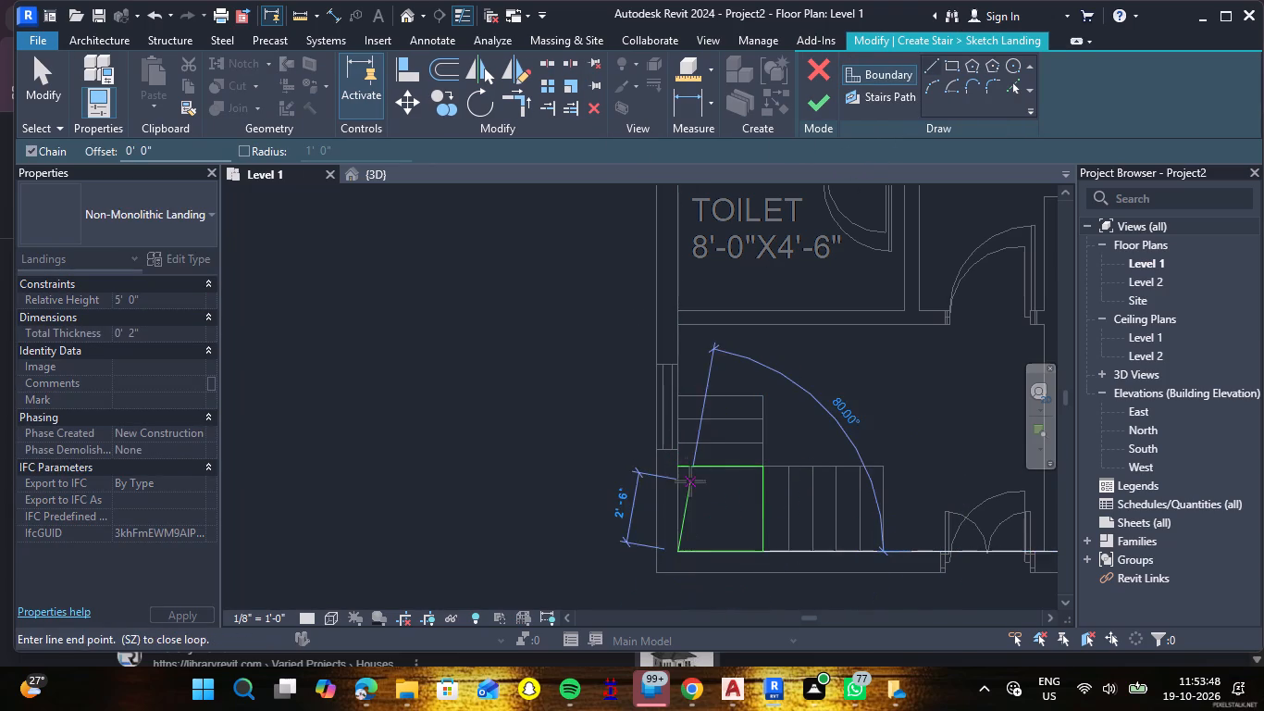
pyautogui.click(682, 468)
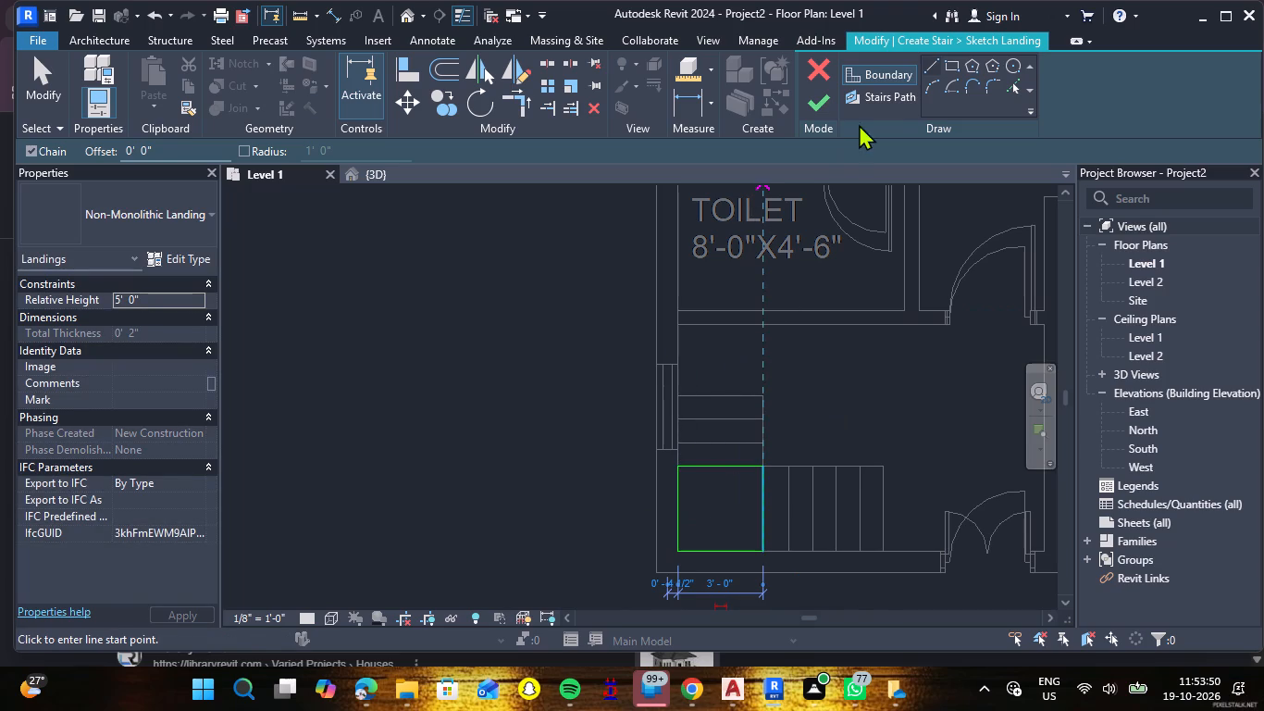
pyautogui.click(820, 106)
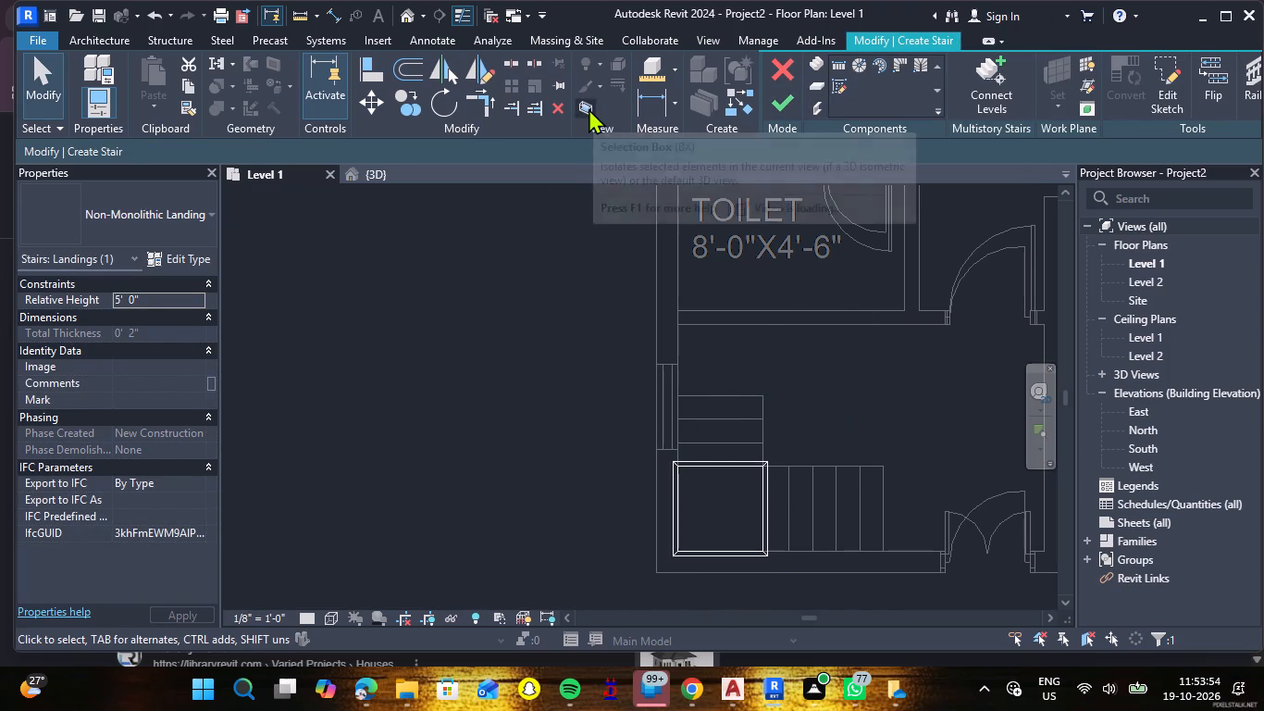
# Draw a 6-riser run about 4'-2" west along the south wall to the landing, and a 3-riser run north from the landing.
pyautogui.click(817, 64)
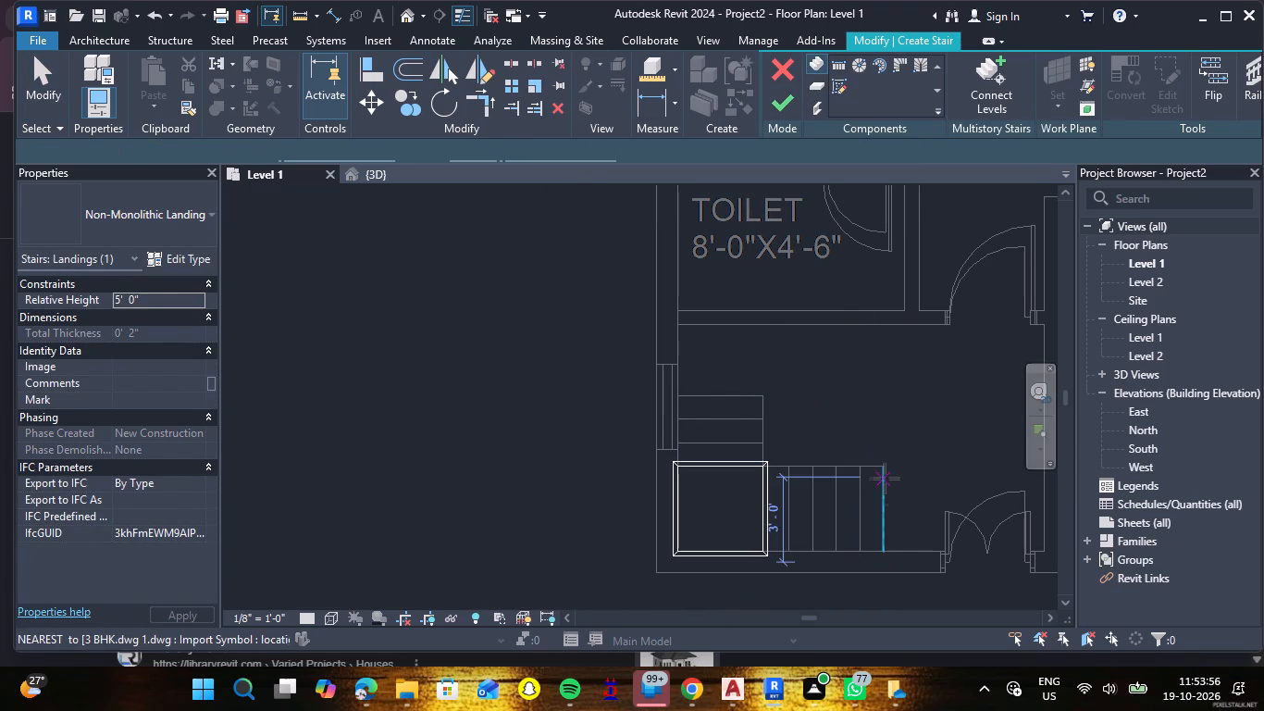
pyautogui.click(886, 550)
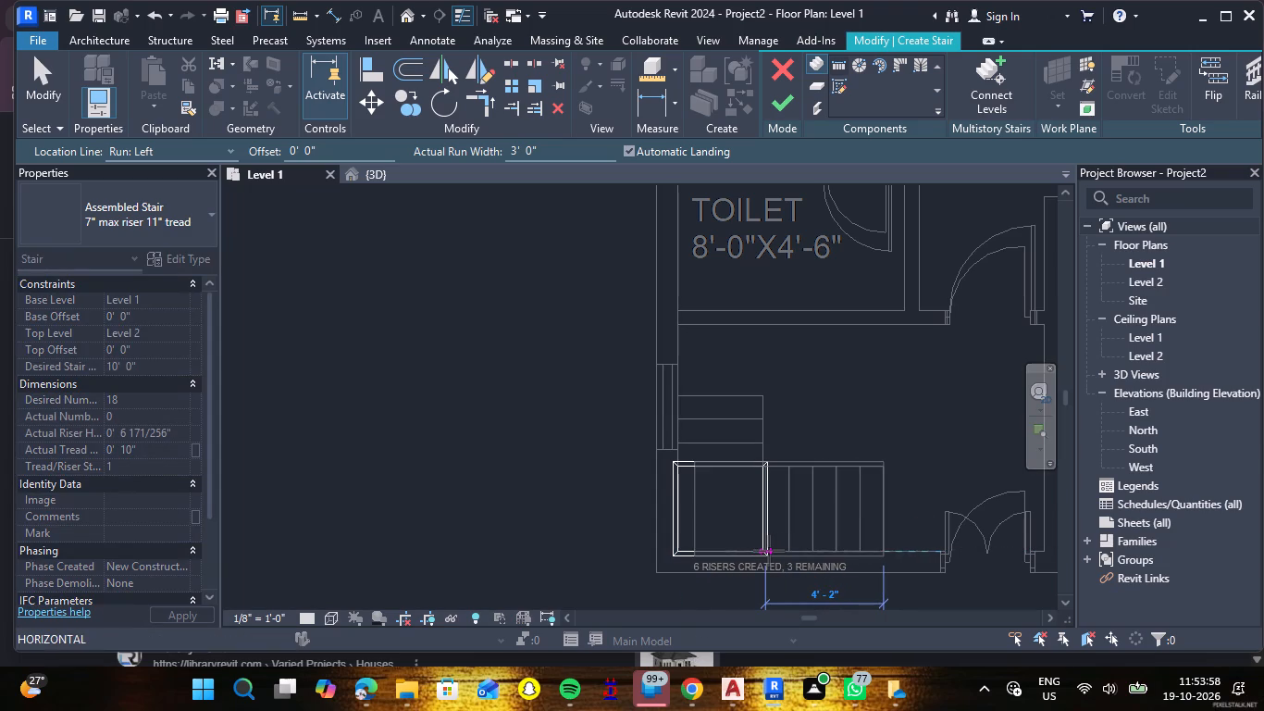
pyautogui.click(769, 551)
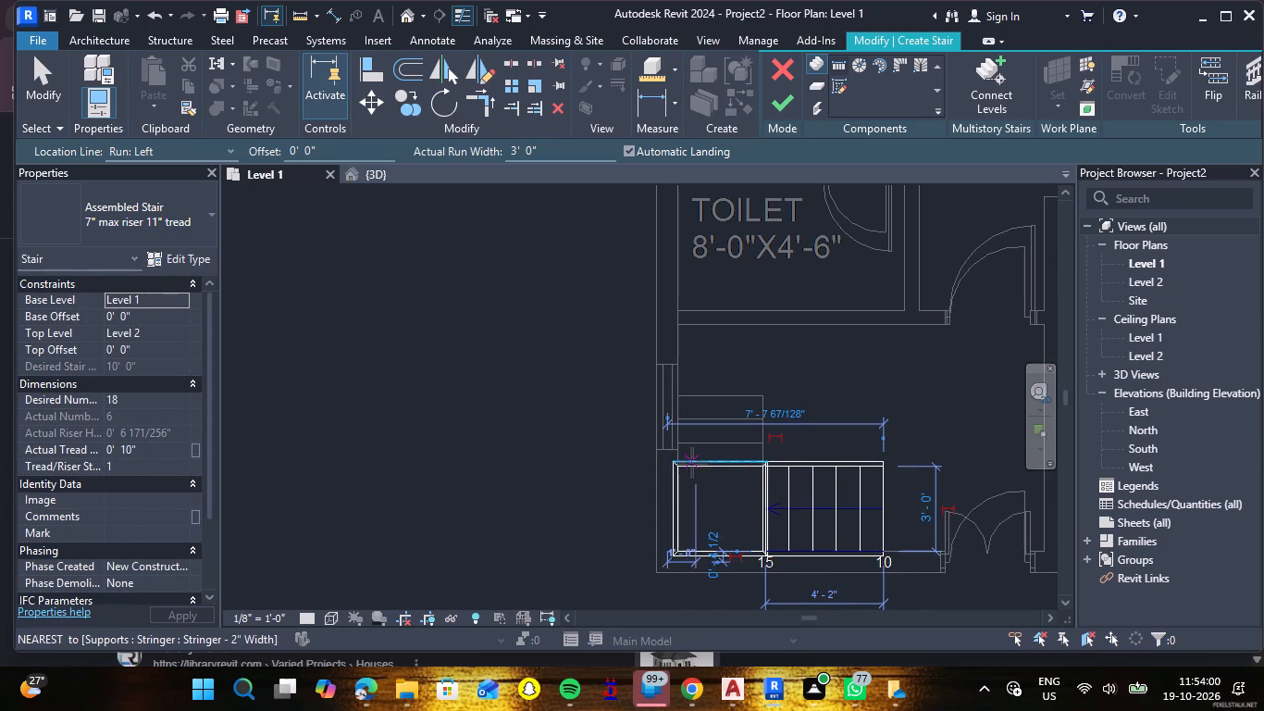
pyautogui.click(681, 459)
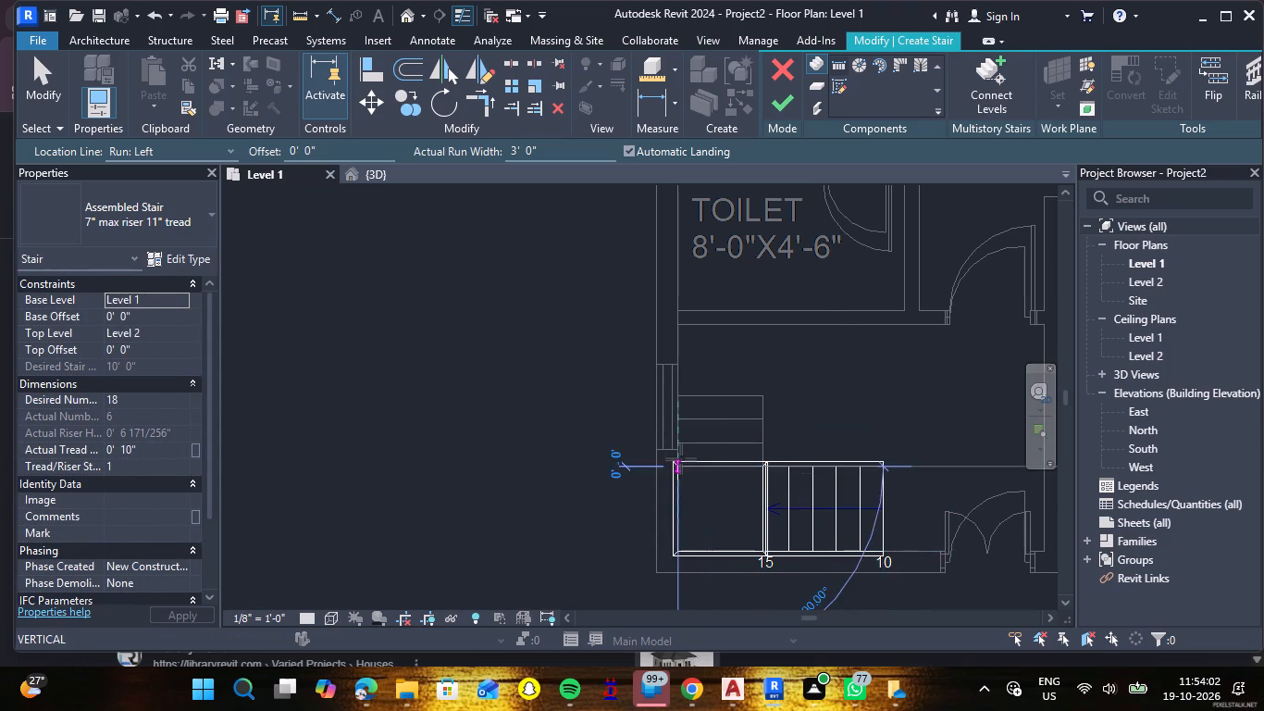
pyautogui.click(676, 396)
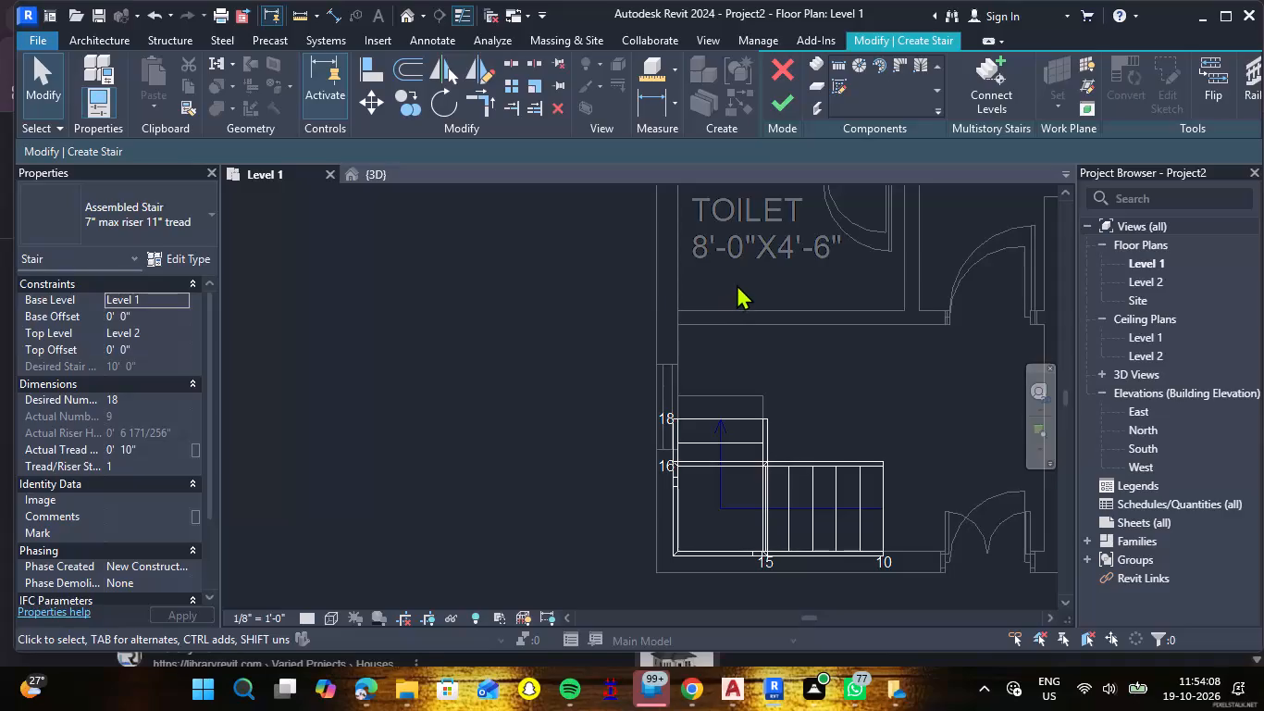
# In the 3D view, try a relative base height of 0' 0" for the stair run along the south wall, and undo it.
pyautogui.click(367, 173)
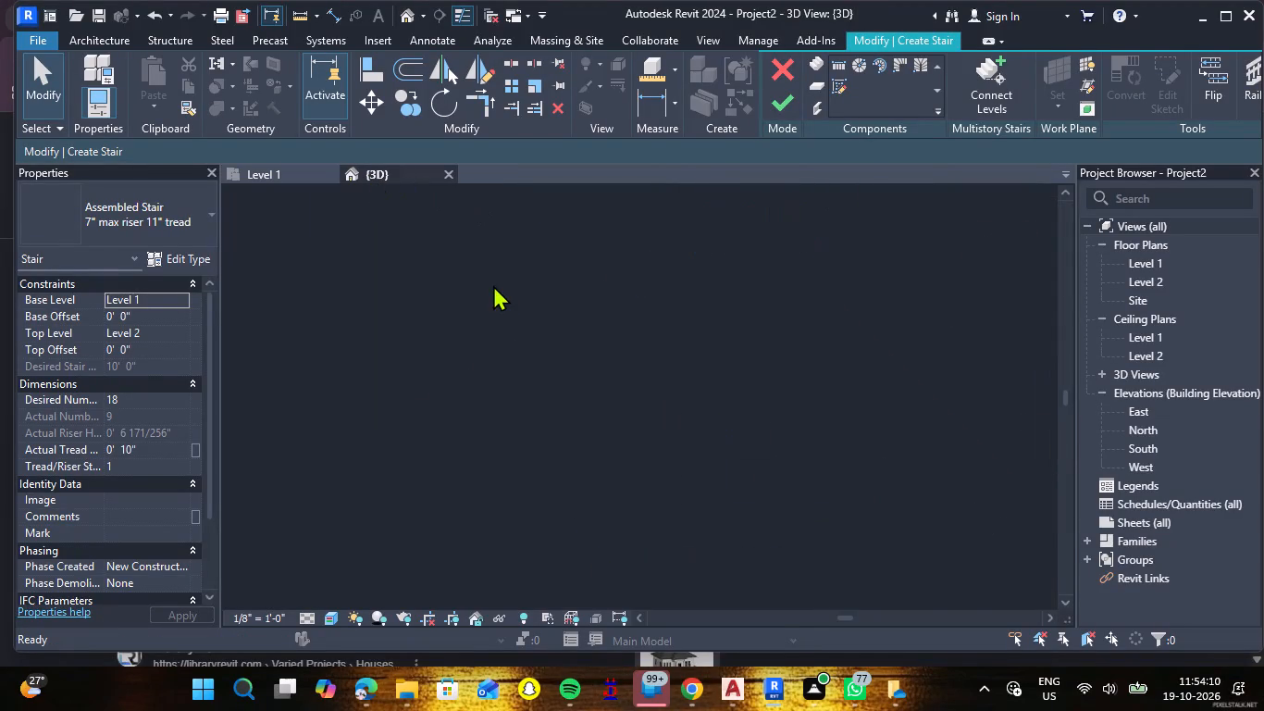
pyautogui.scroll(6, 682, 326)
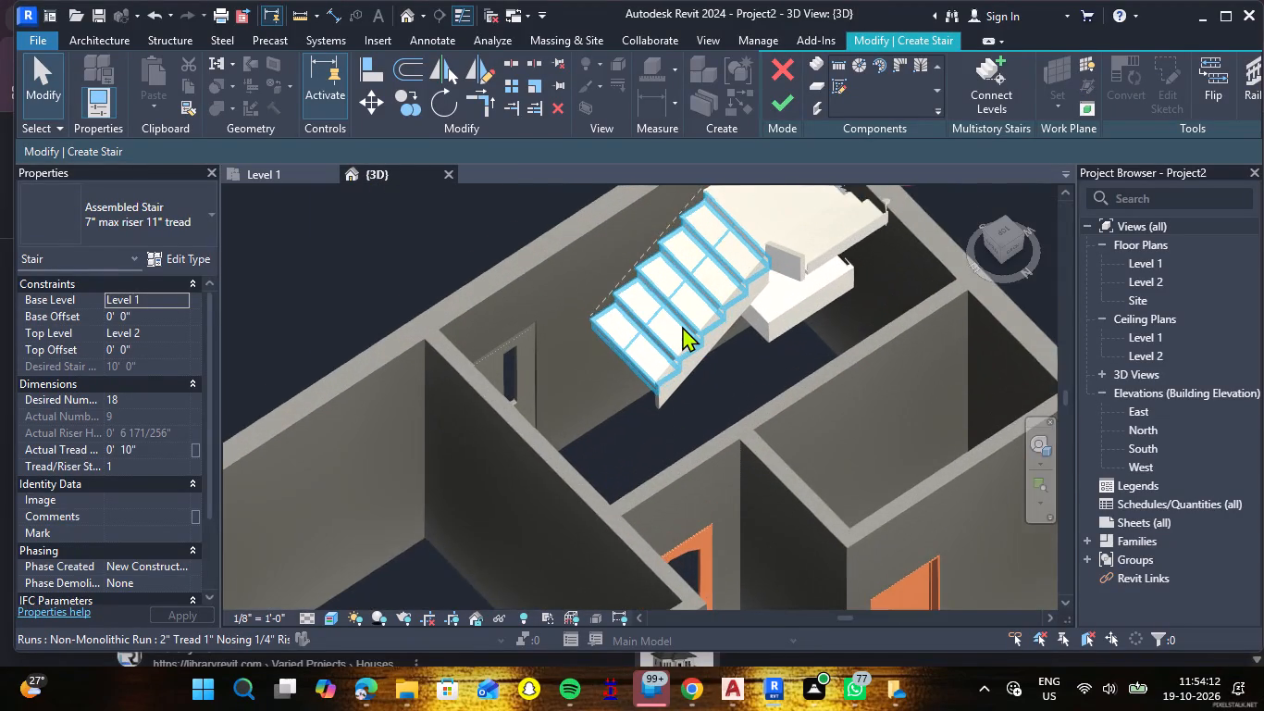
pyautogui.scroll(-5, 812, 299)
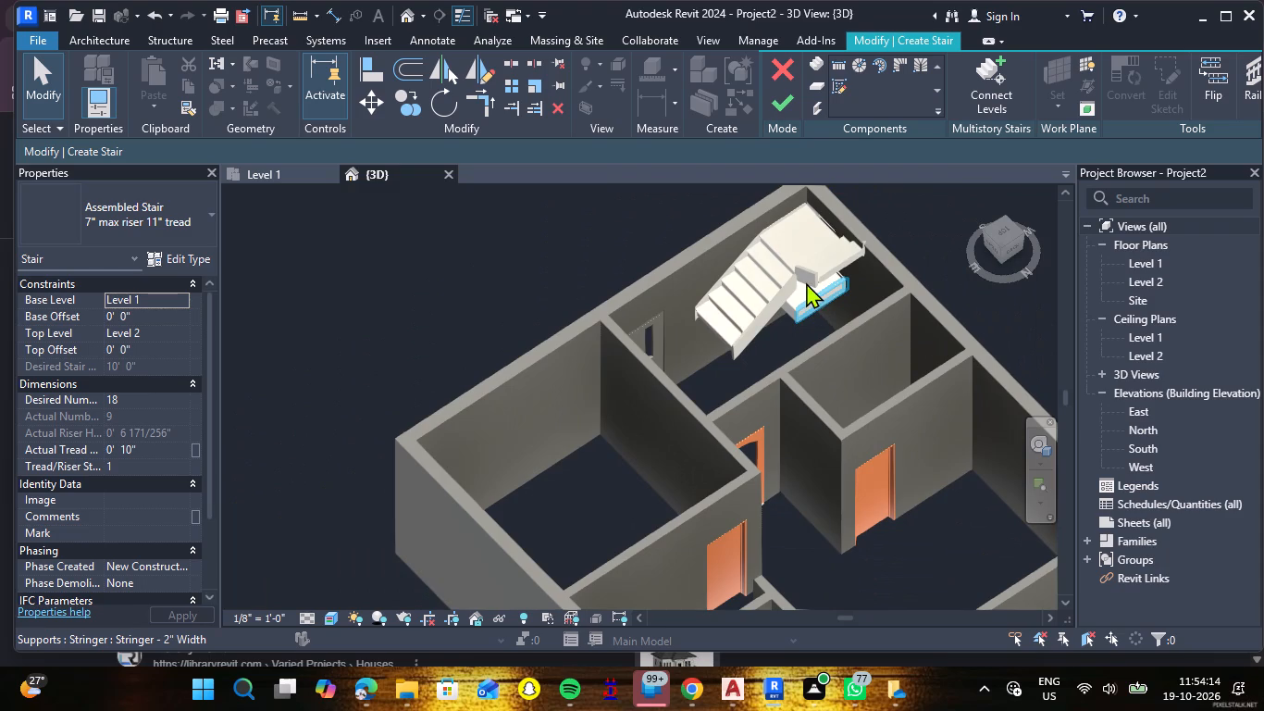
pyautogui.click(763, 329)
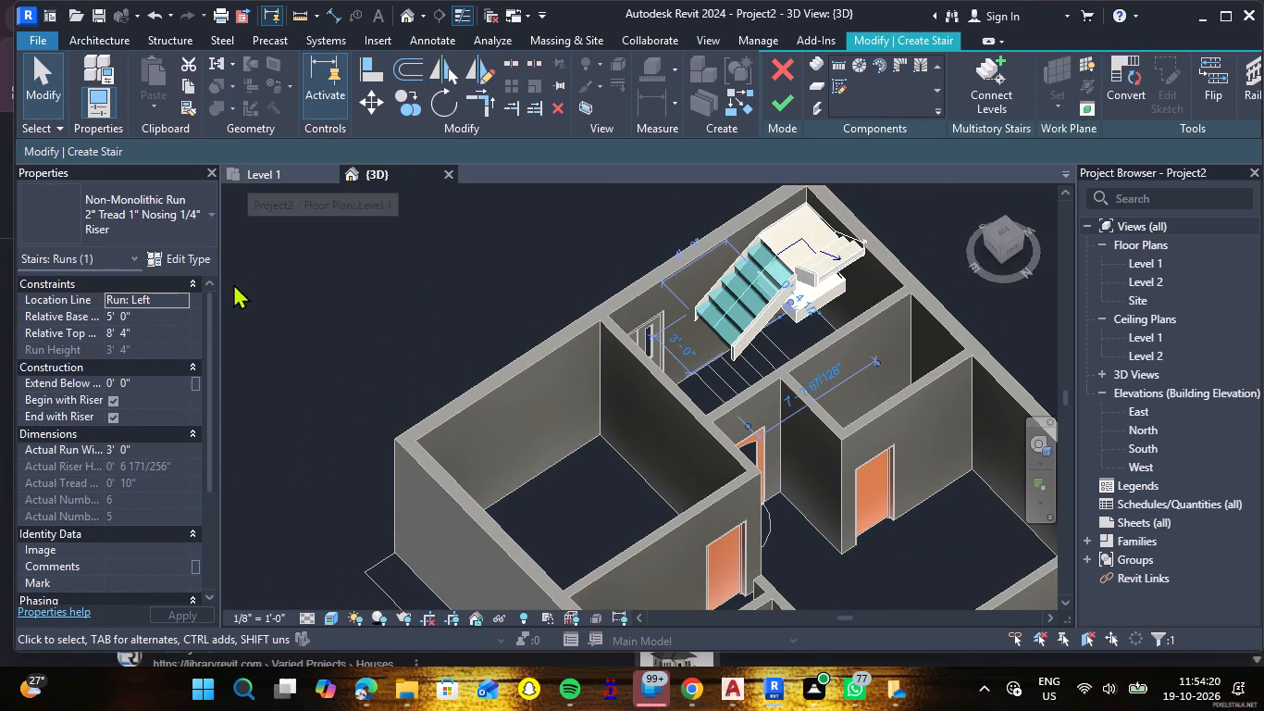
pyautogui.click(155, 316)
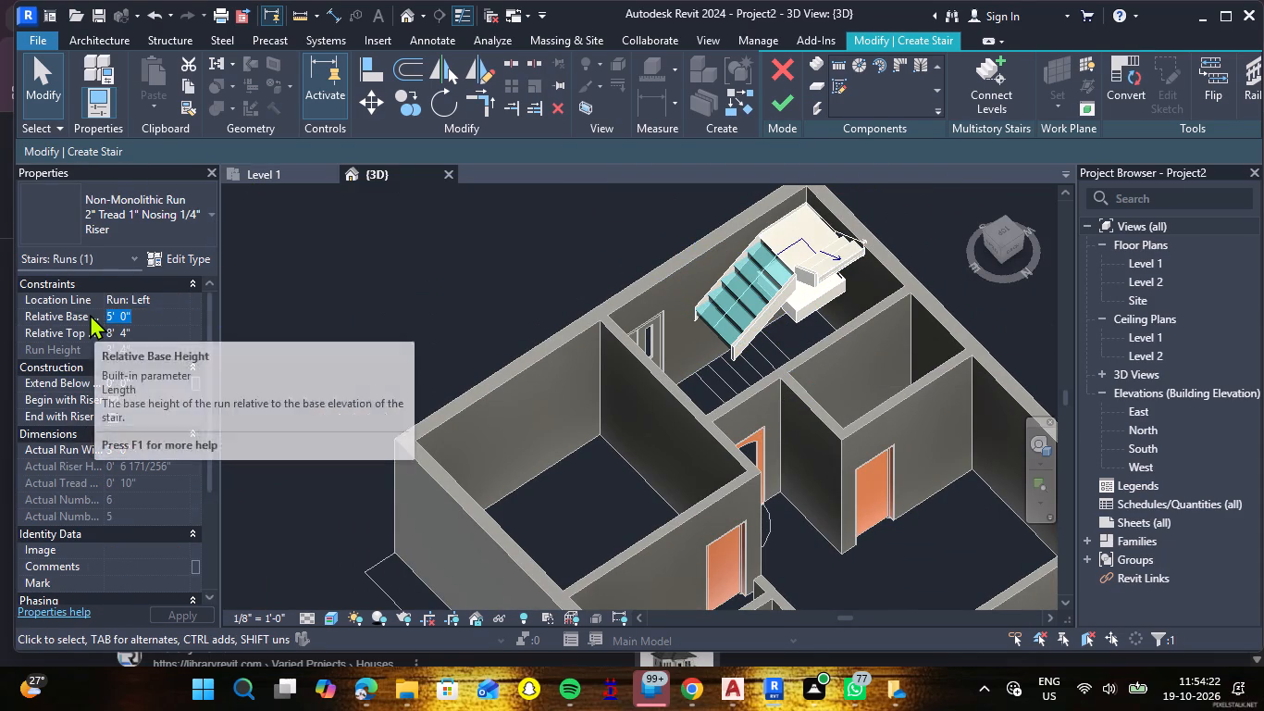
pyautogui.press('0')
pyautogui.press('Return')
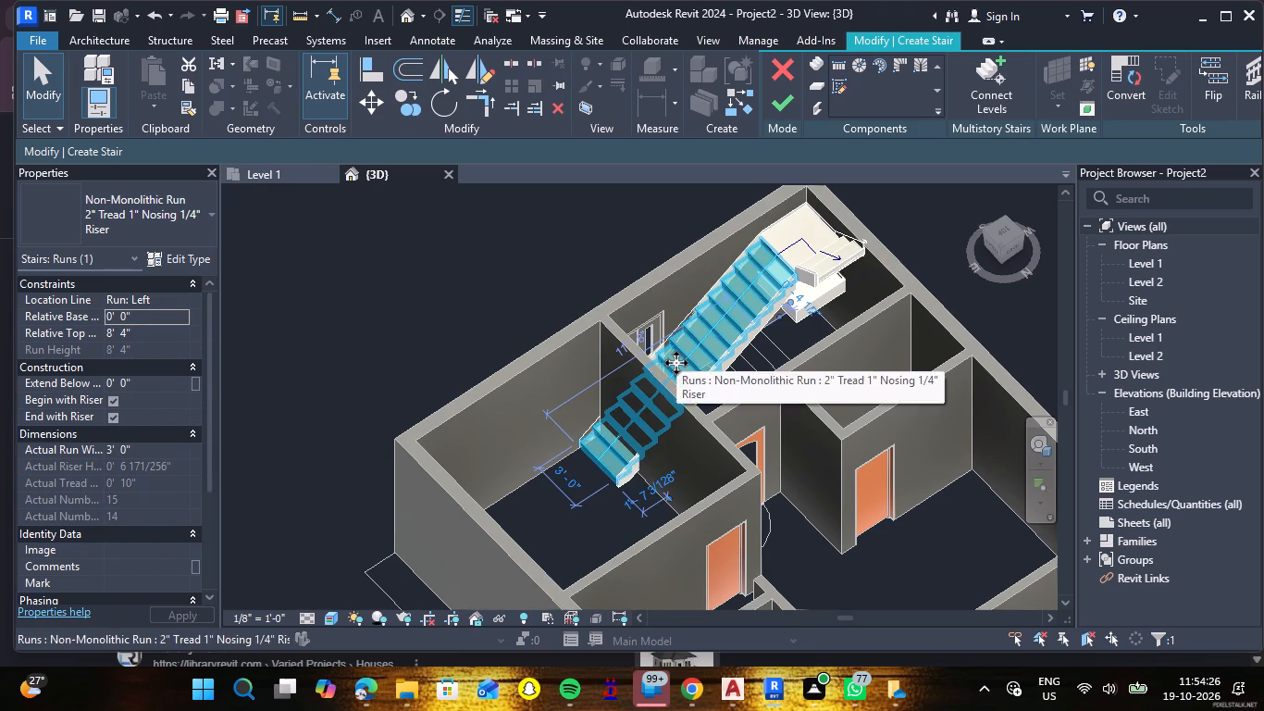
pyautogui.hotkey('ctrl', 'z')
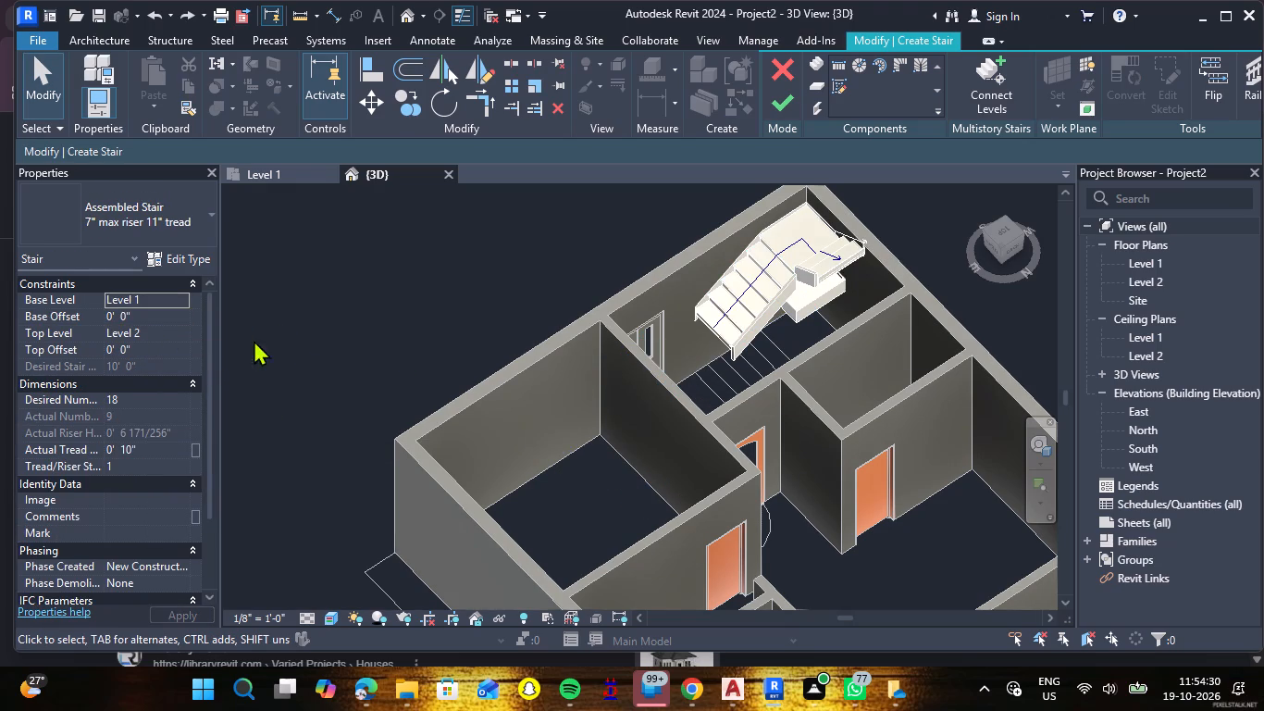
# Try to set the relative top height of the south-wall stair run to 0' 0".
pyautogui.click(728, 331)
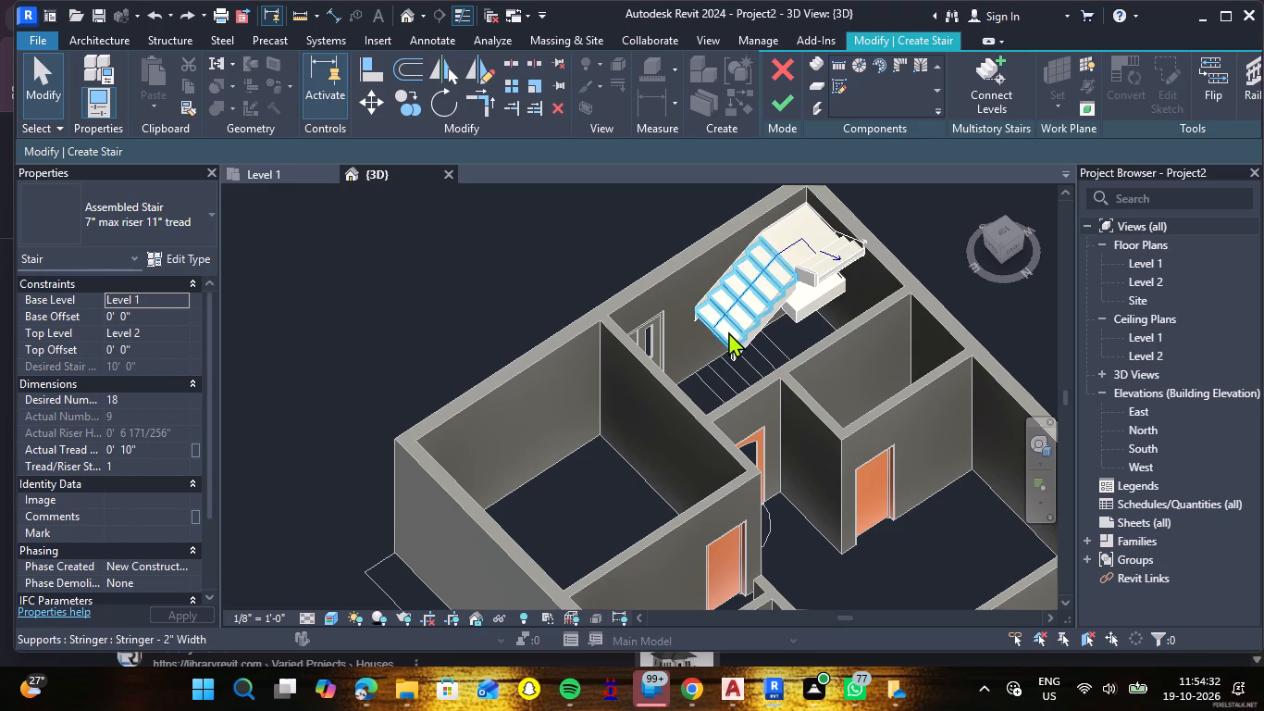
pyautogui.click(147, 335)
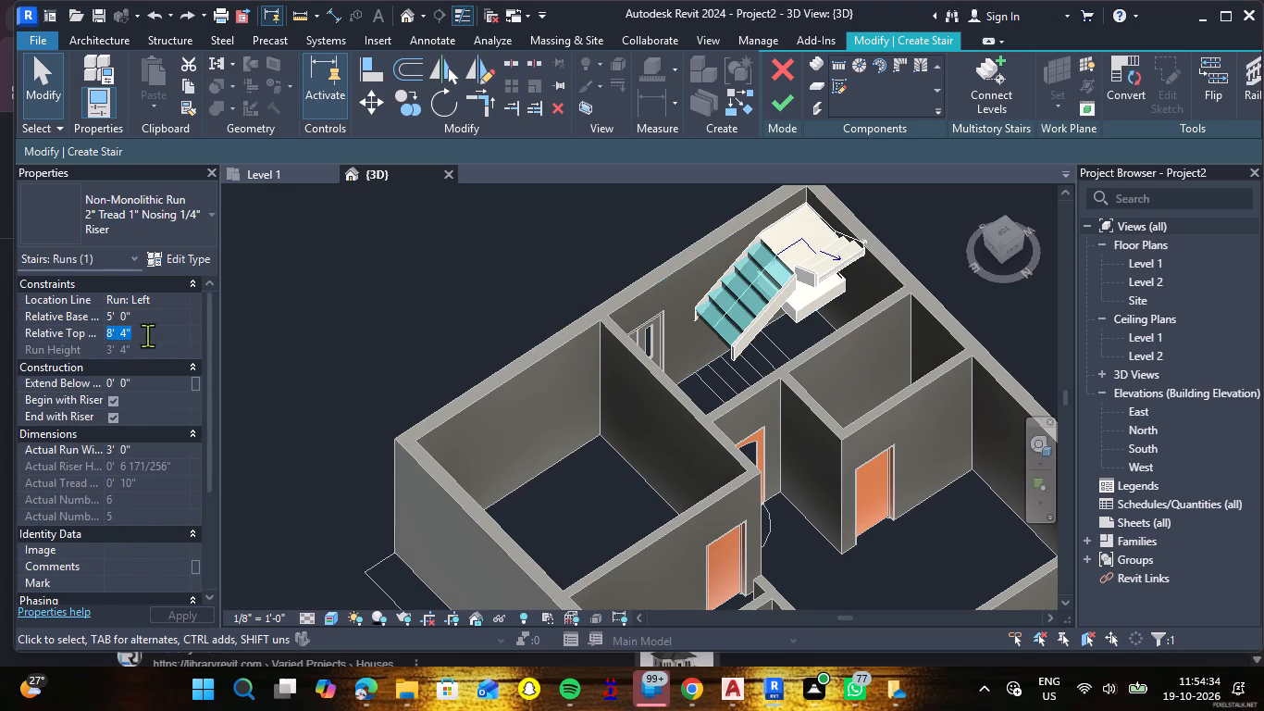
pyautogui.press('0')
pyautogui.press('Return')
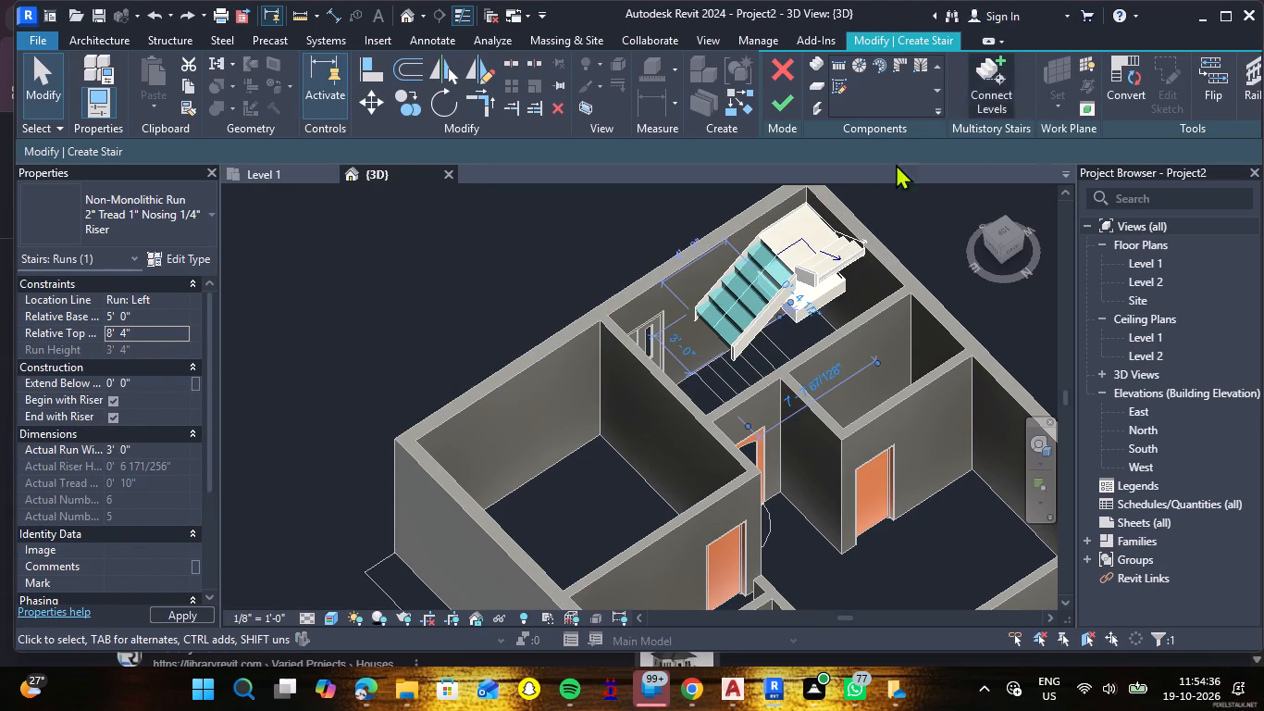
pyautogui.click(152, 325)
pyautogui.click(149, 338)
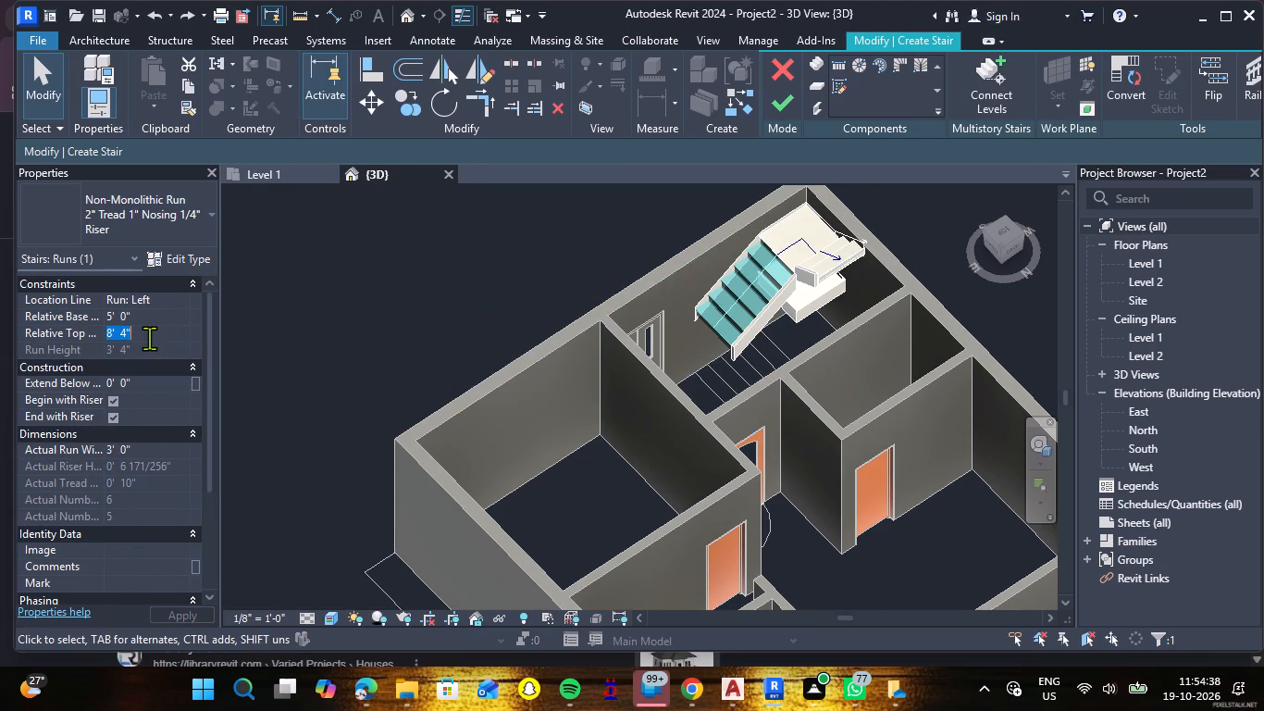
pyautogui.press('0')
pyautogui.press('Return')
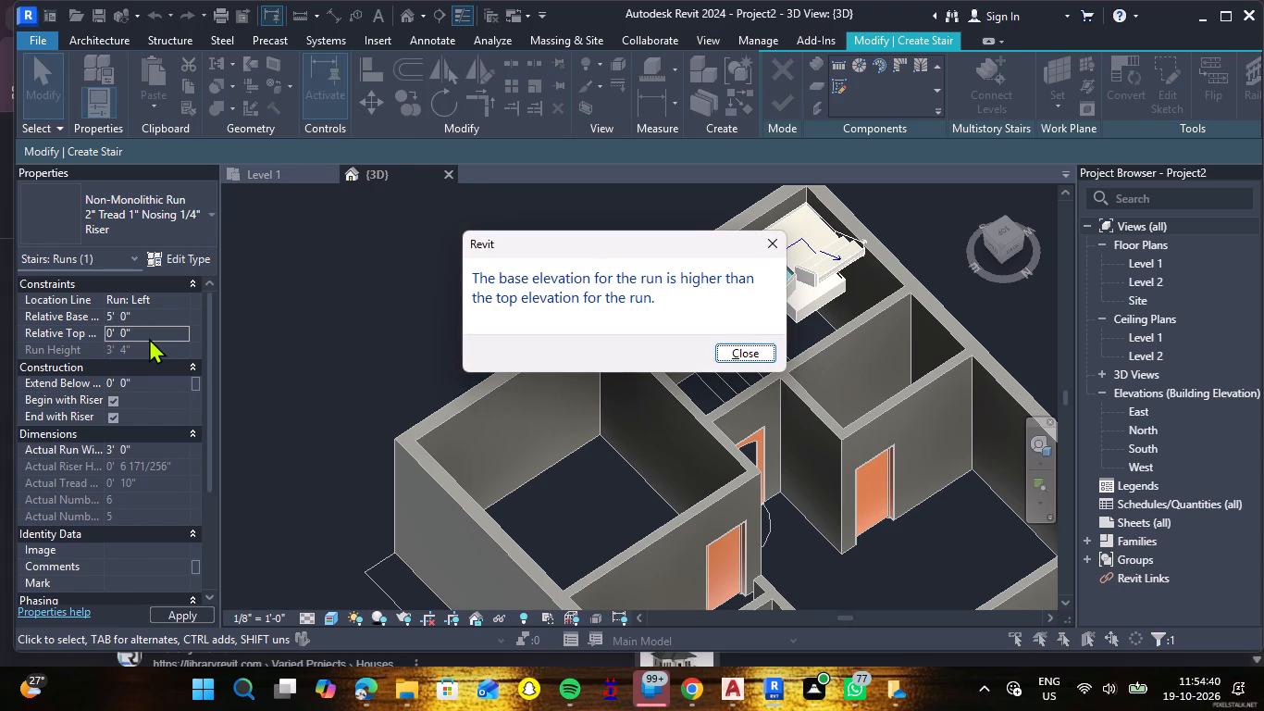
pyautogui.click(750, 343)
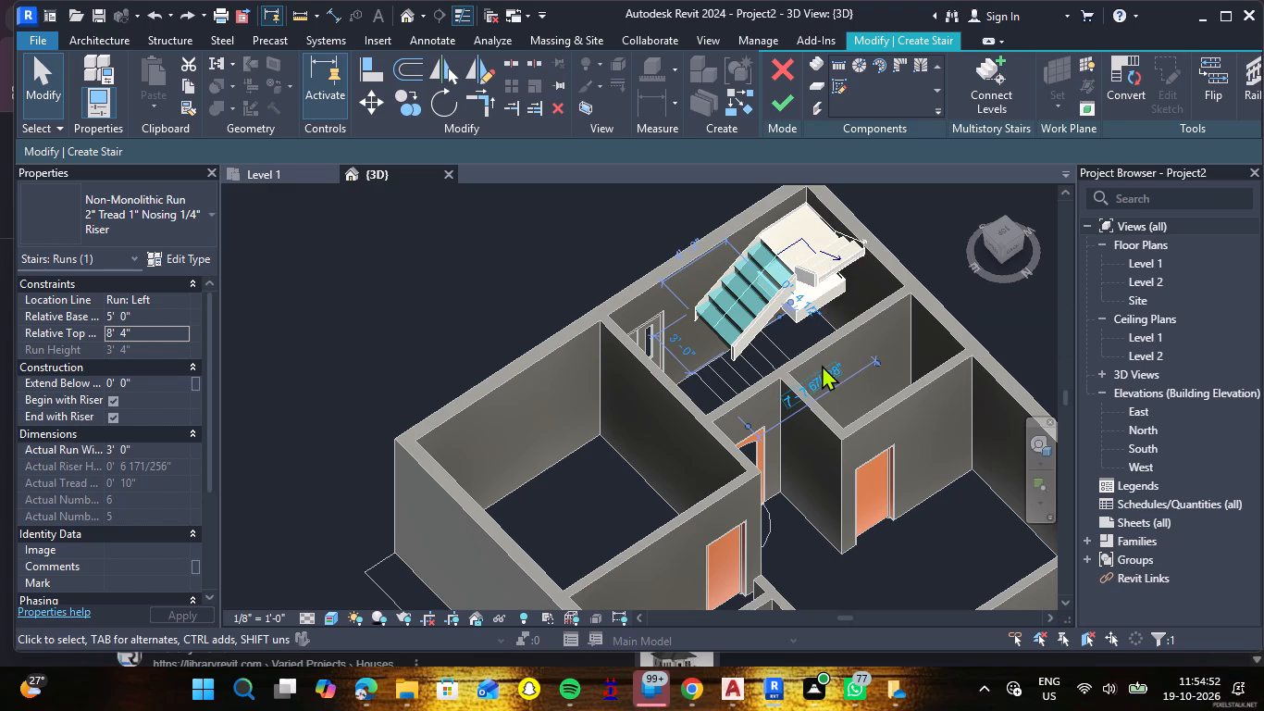
# Delete all the stair components on the Level 1 plan: the corner landings, the north run and the south-wall run.
pyautogui.scroll(4, 824, 357)
pyautogui.scroll(-4, 824, 357)
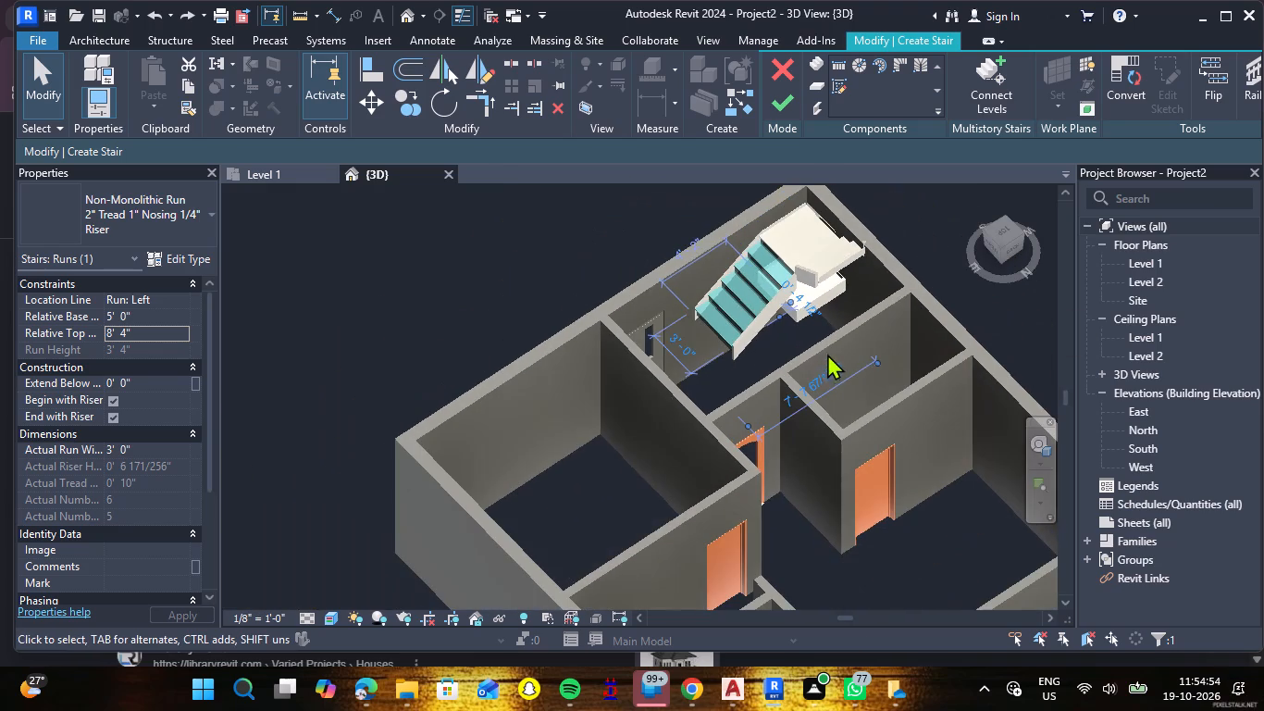
pyautogui.click(279, 170)
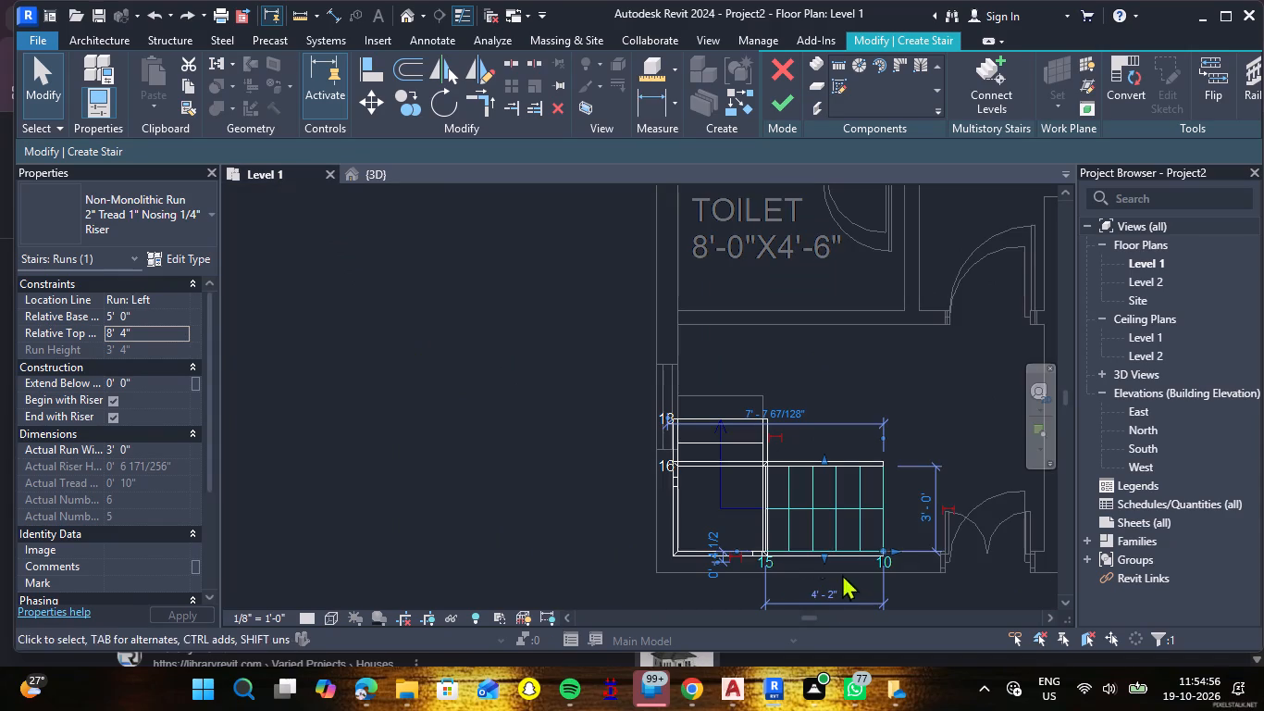
pyautogui.click(681, 551)
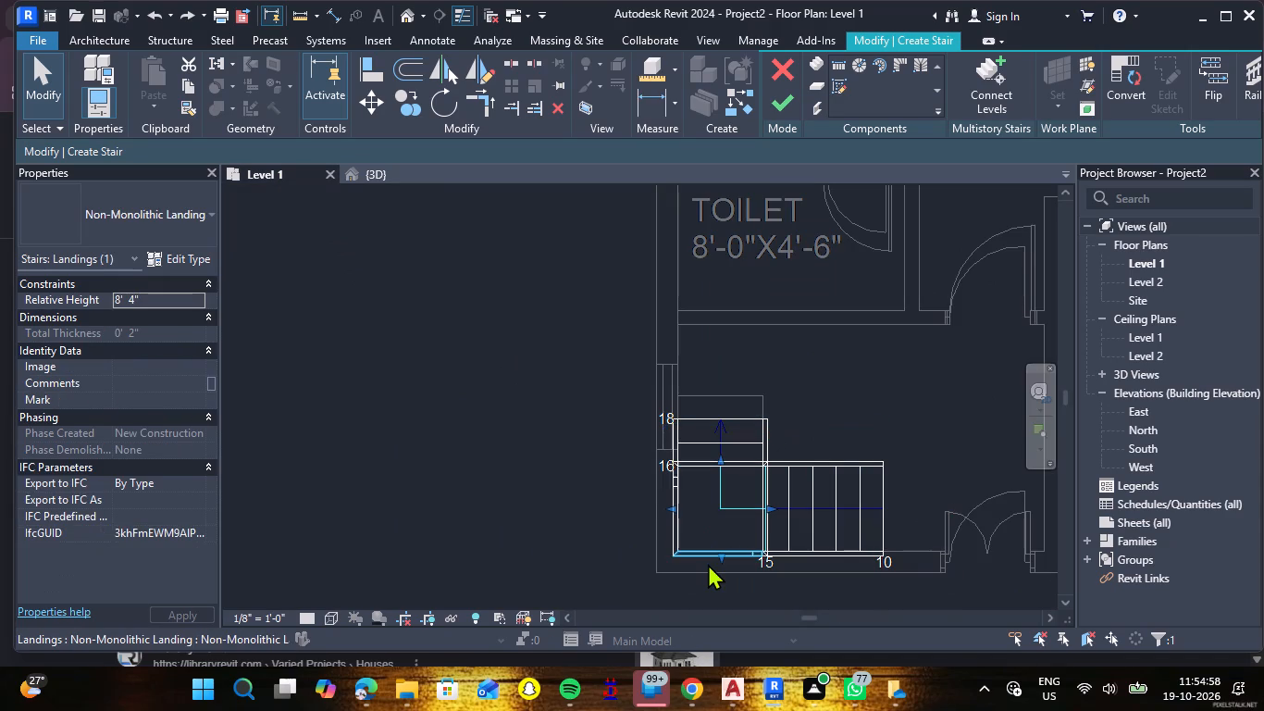
pyautogui.press('Delete')
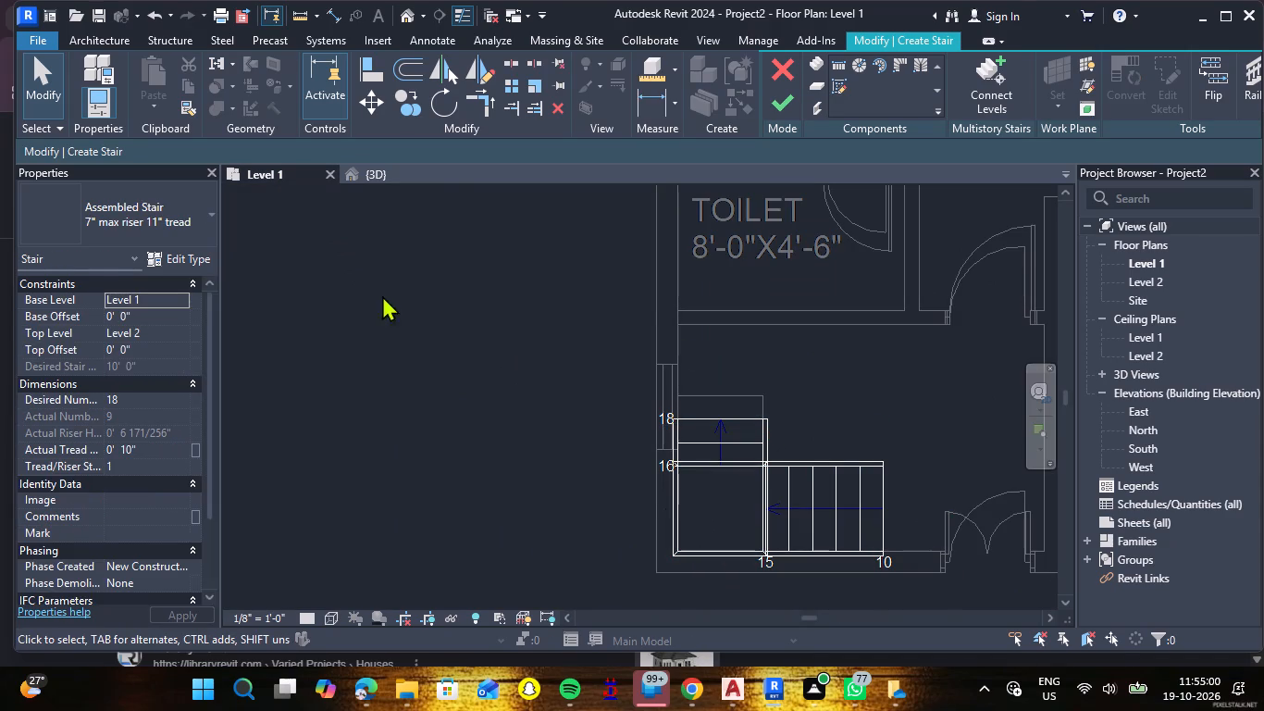
pyautogui.click(385, 176)
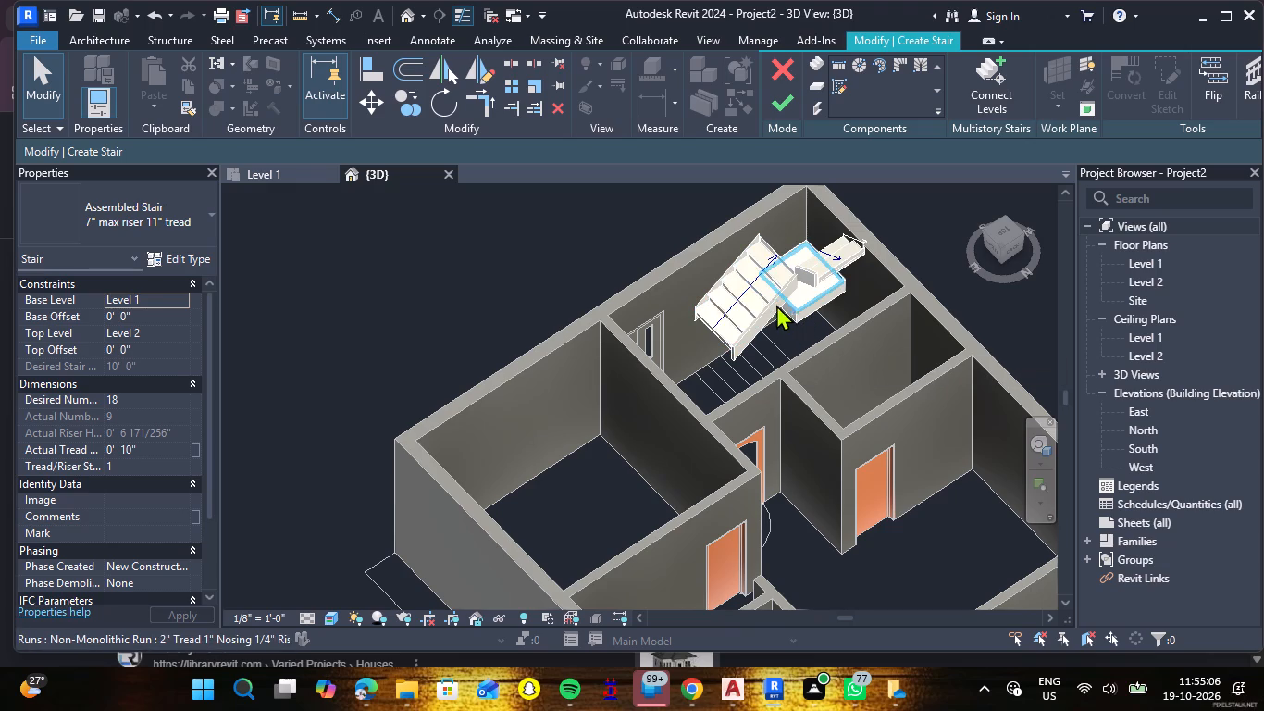
pyautogui.click(293, 178)
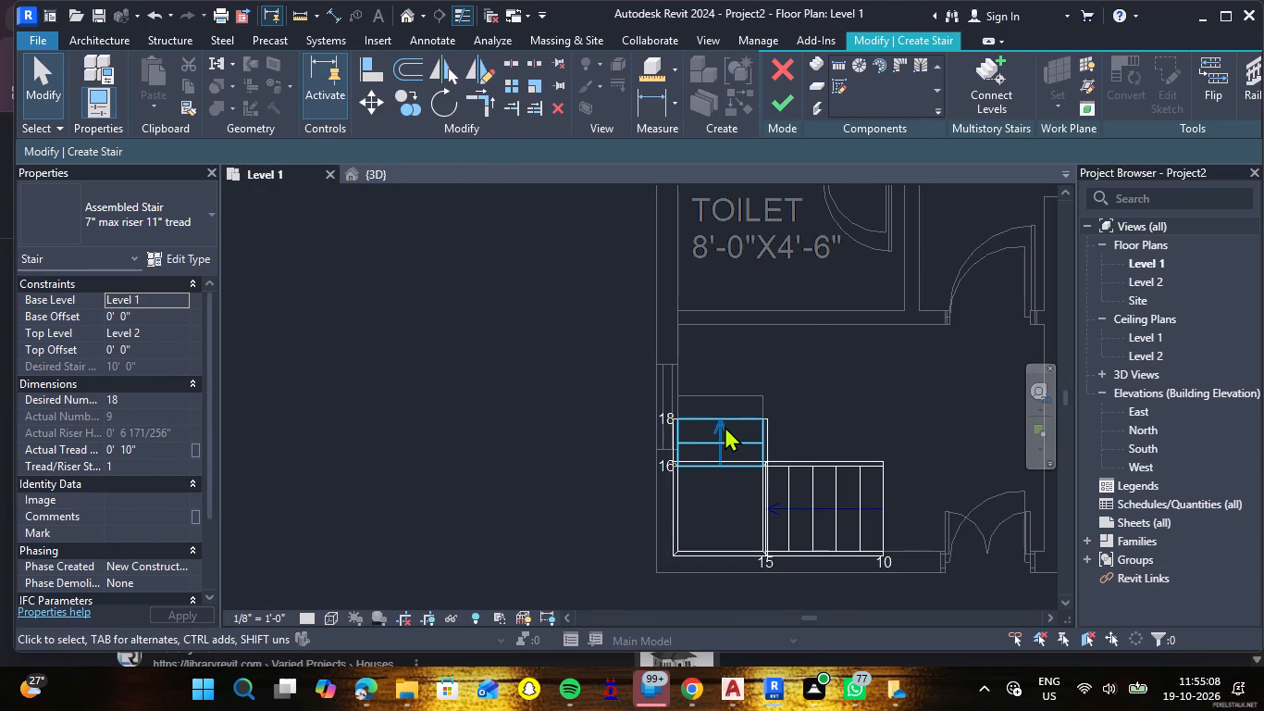
pyautogui.click(725, 426)
pyautogui.press('Delete')
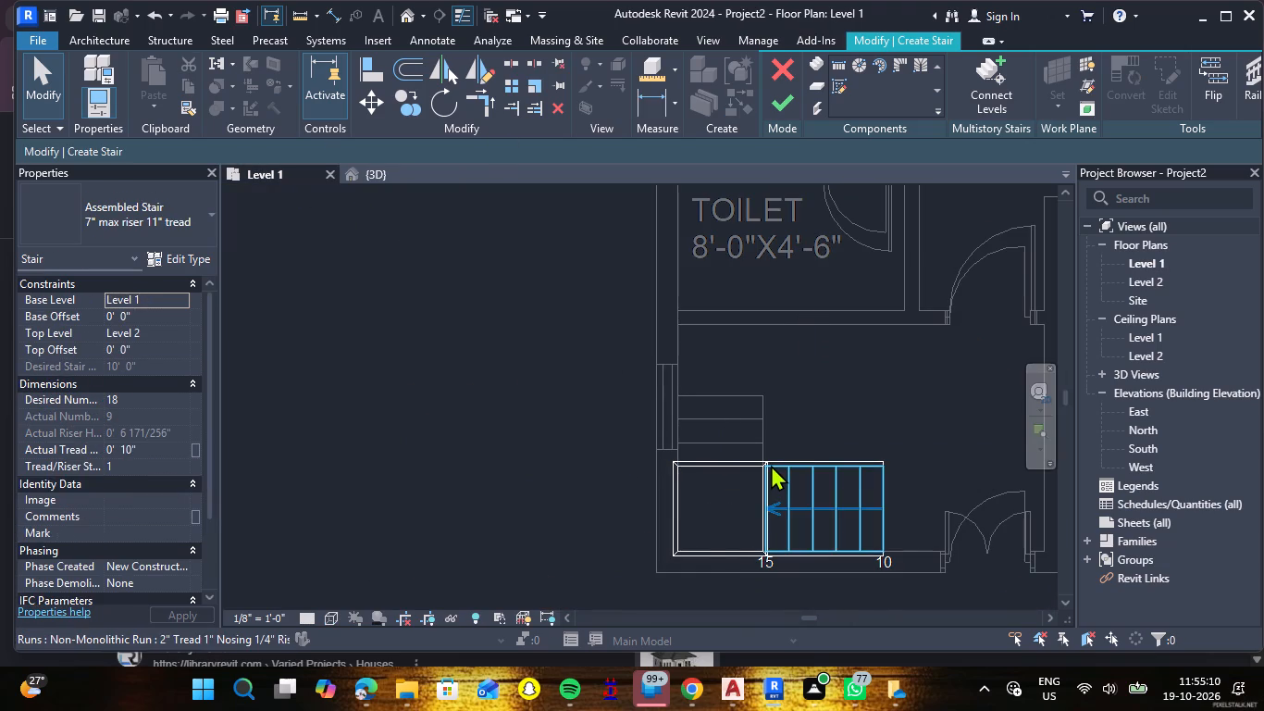
pyautogui.doubleClick(771, 465)
pyautogui.press('Delete')
pyautogui.click(751, 469)
pyautogui.press('Delete')
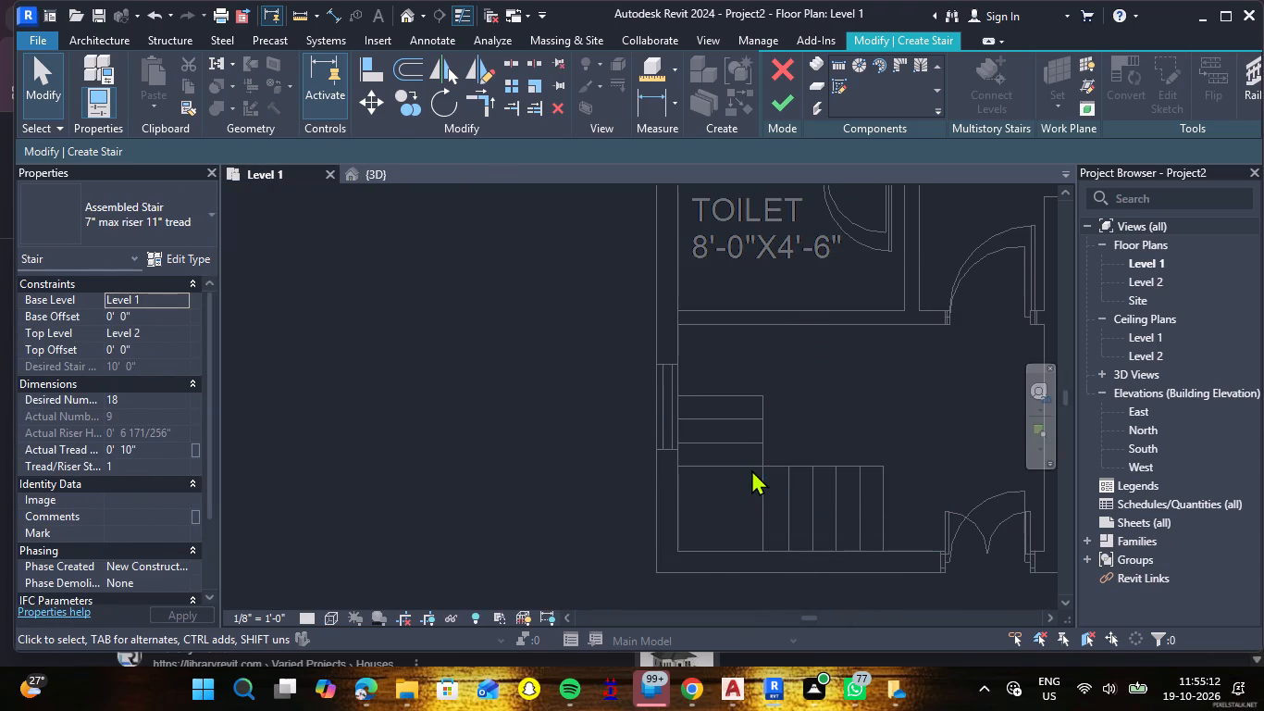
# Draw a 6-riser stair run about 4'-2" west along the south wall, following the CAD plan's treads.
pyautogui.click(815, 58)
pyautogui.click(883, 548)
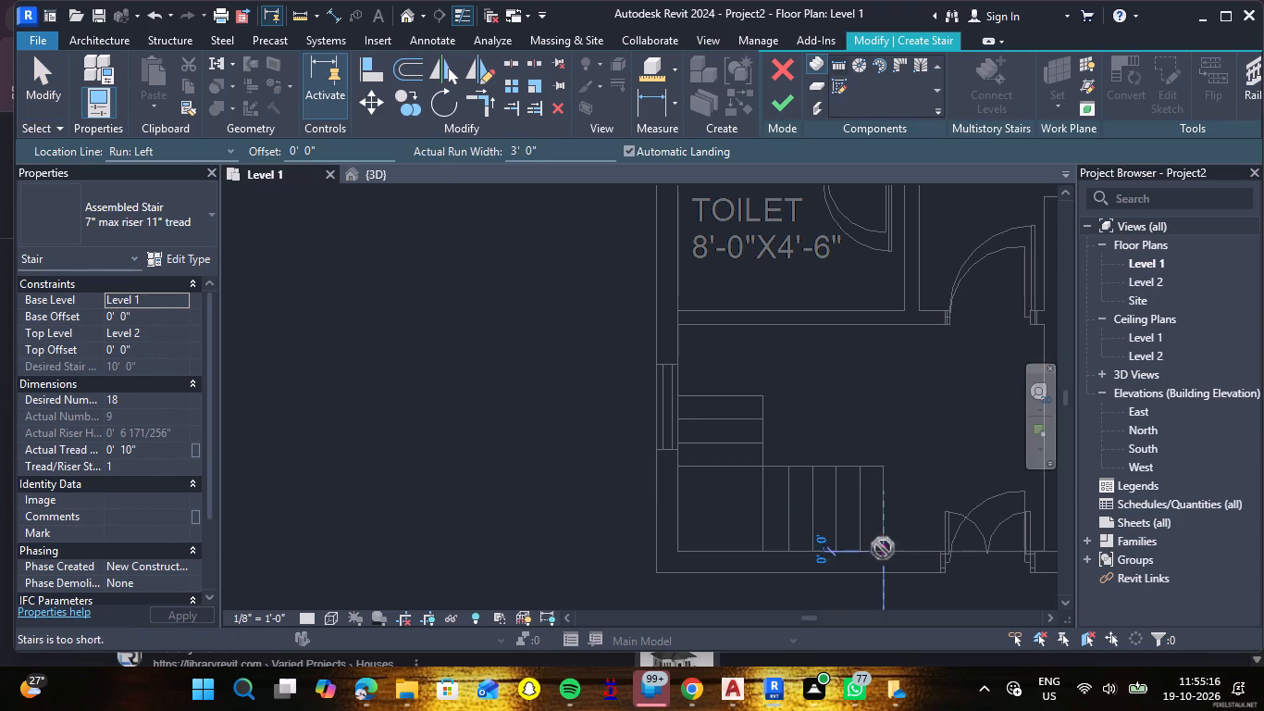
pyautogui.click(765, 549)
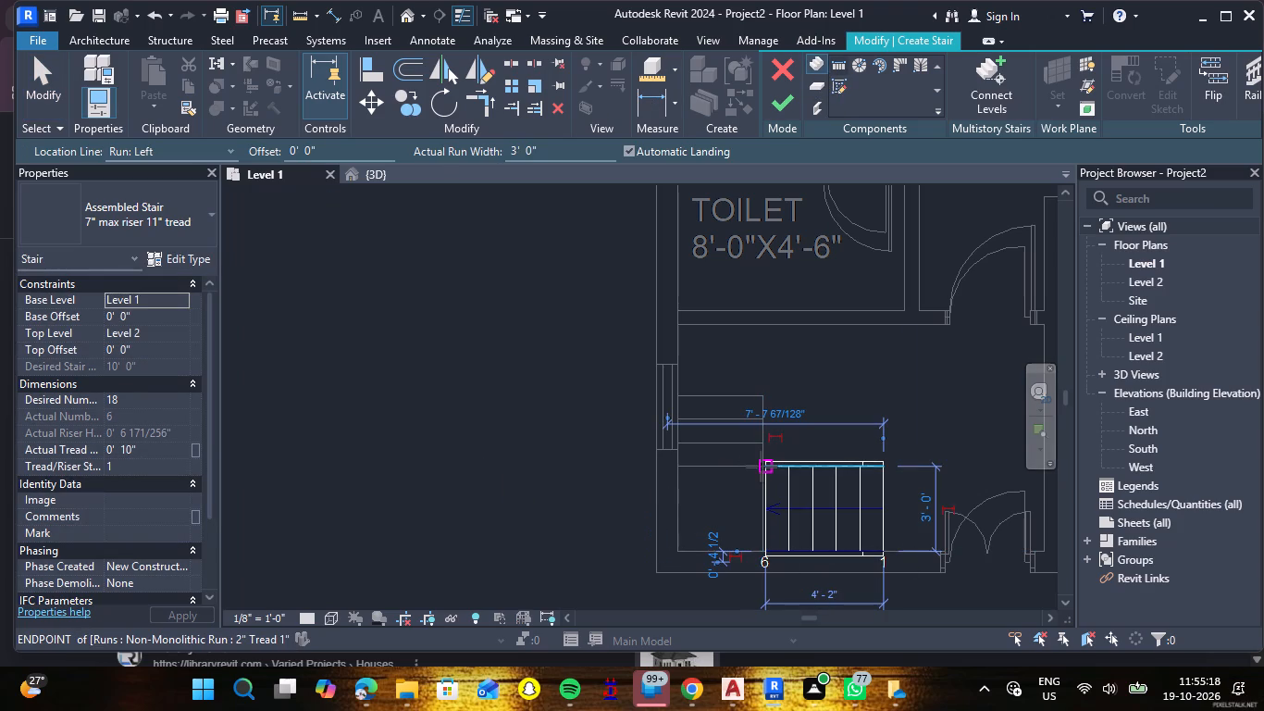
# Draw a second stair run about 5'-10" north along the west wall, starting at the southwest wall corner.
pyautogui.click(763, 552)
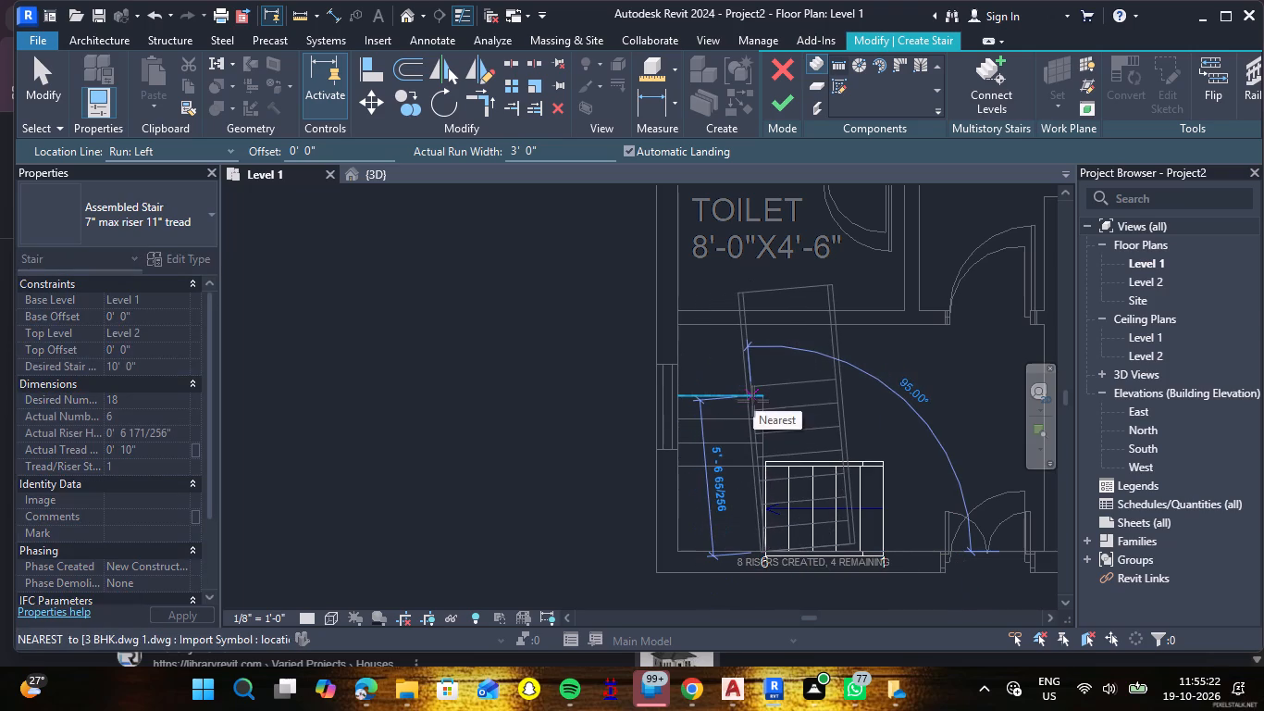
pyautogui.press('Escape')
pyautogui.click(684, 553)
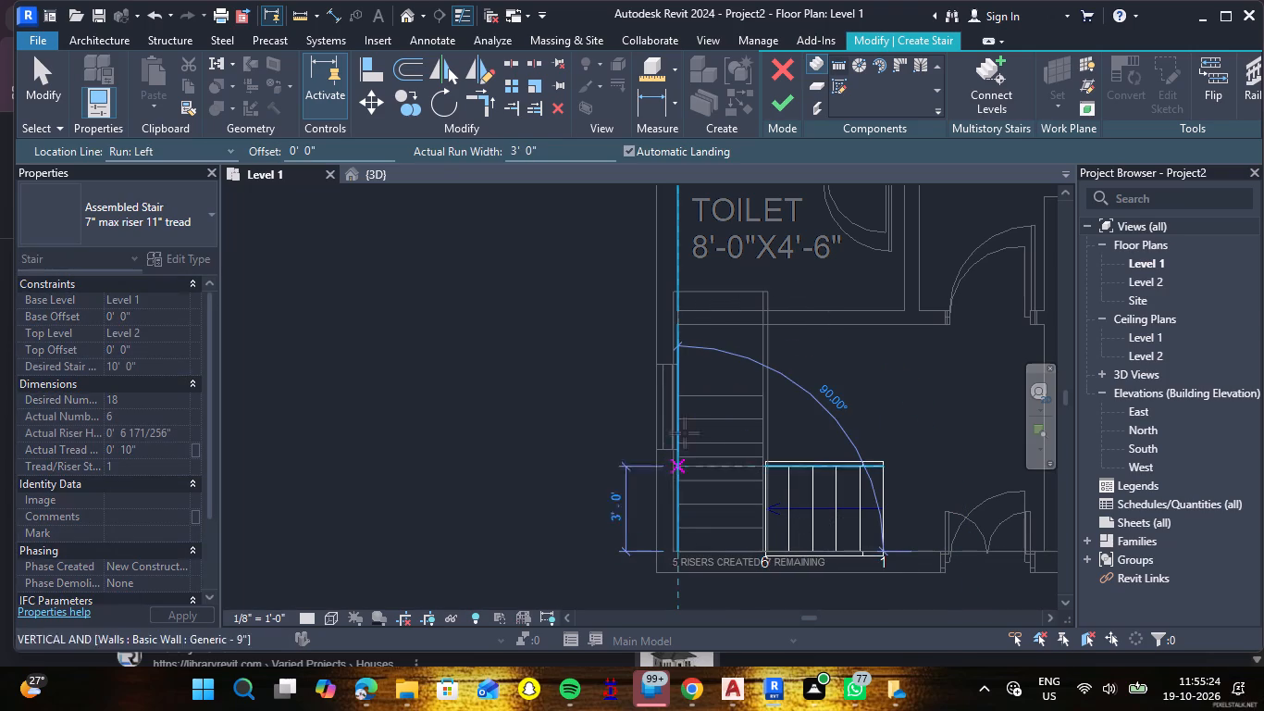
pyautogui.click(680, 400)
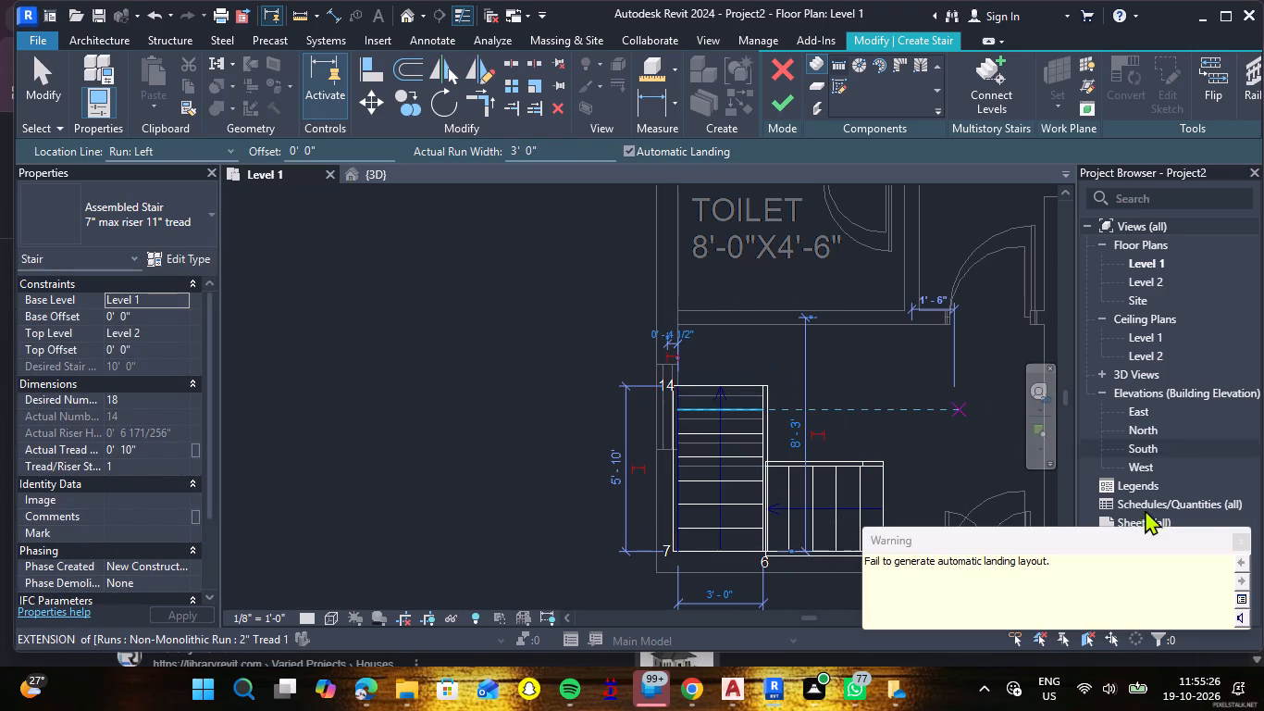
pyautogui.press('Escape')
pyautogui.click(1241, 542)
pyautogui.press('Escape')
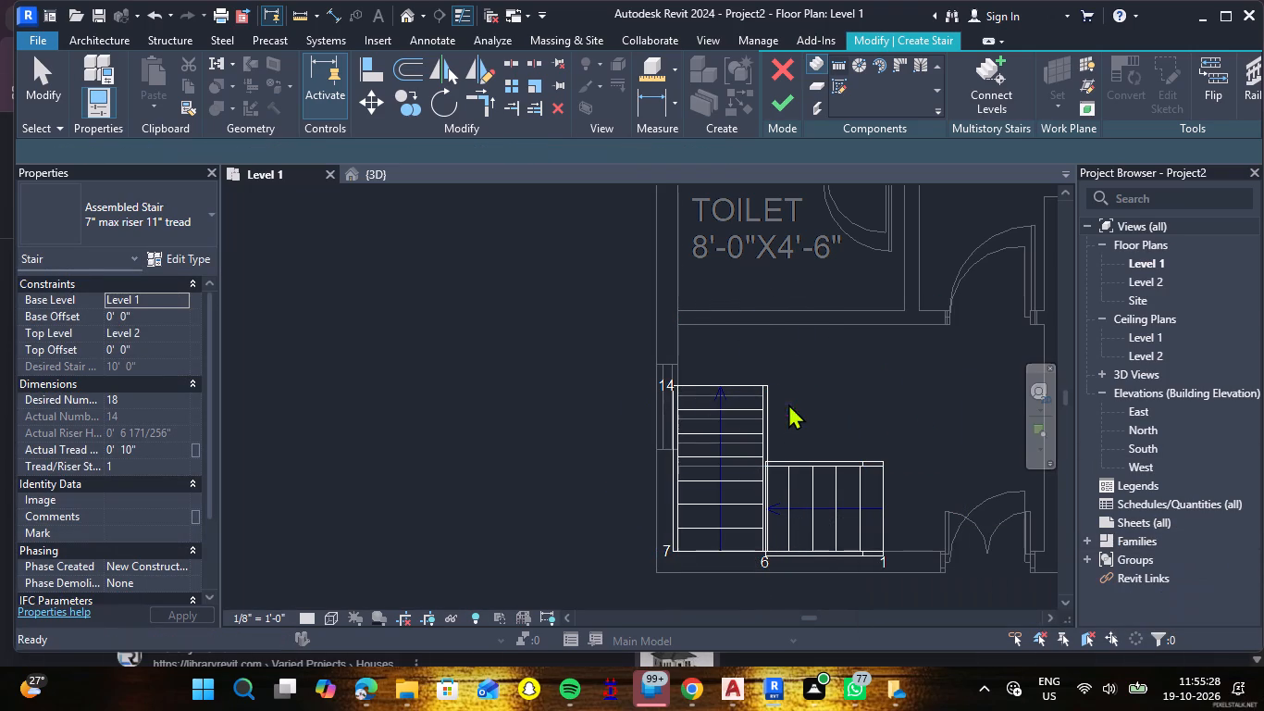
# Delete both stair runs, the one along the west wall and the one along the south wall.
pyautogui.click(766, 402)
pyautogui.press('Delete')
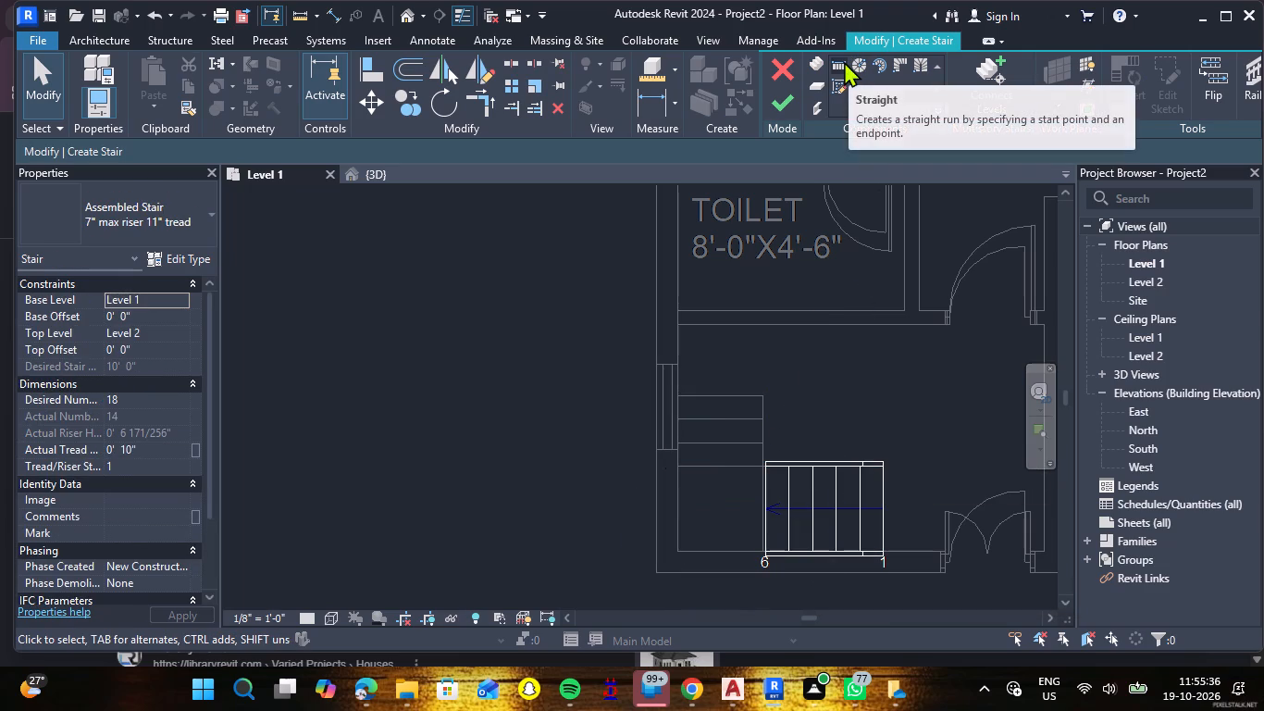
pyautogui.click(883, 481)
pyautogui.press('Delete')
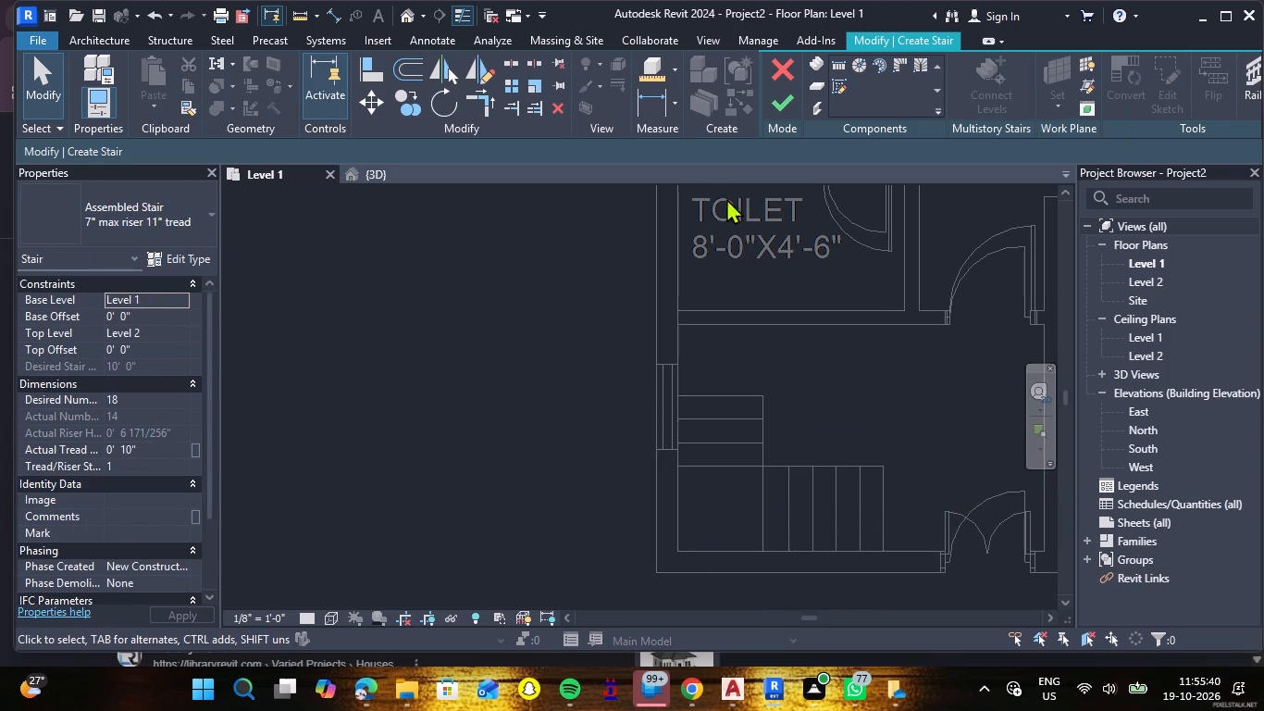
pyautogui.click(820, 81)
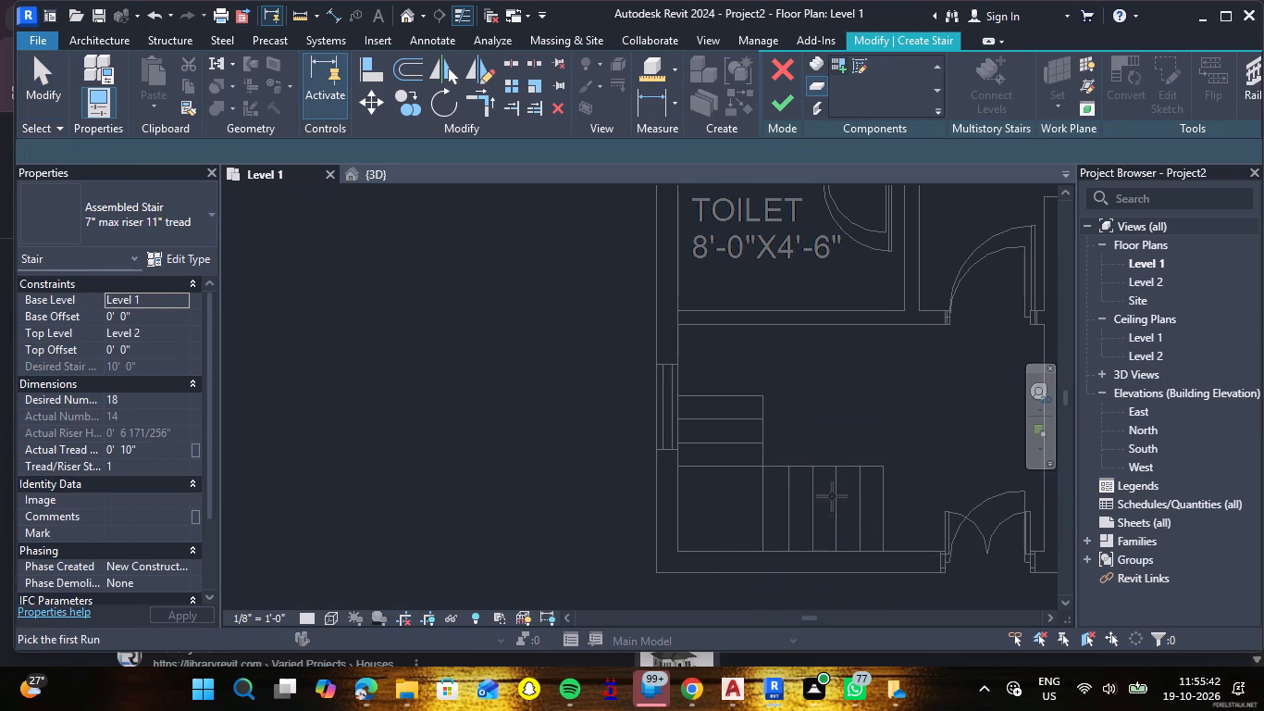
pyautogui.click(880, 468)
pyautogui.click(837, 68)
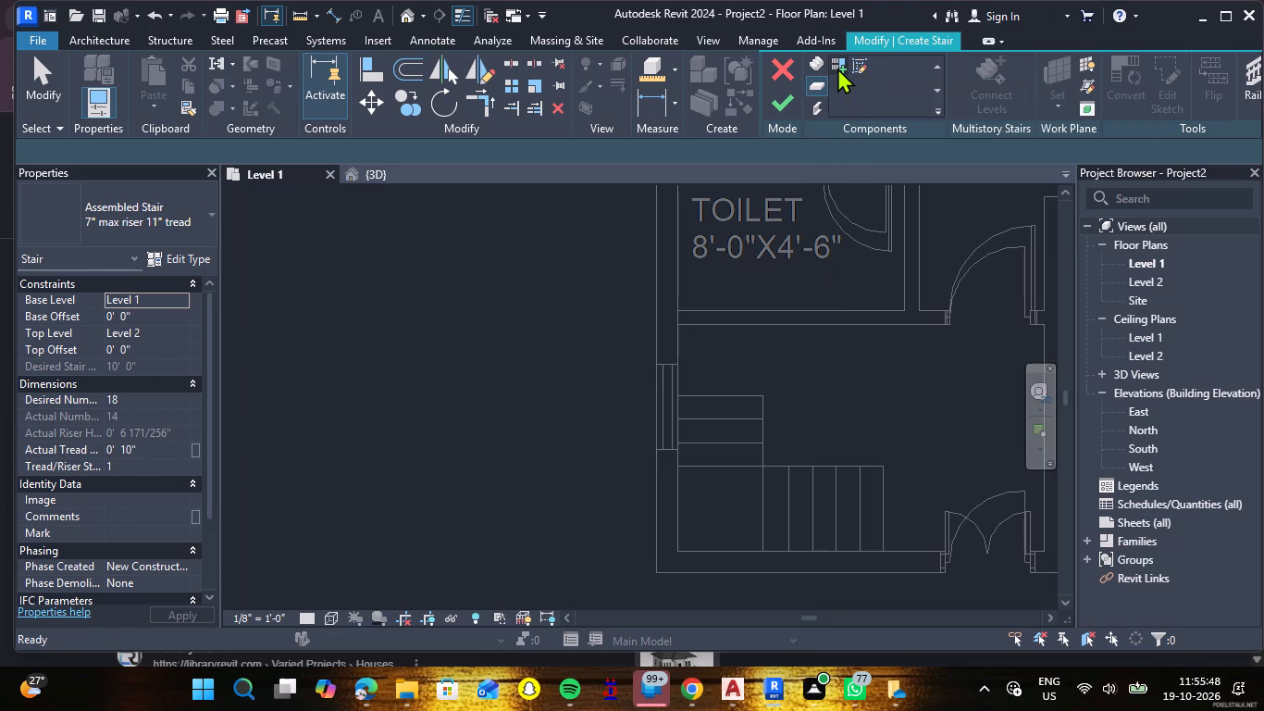
# Draw a 6-riser stair run about 4'-2" west along the south wall, starting at the CAD plan's easternmost tread line.
pyautogui.click(808, 69)
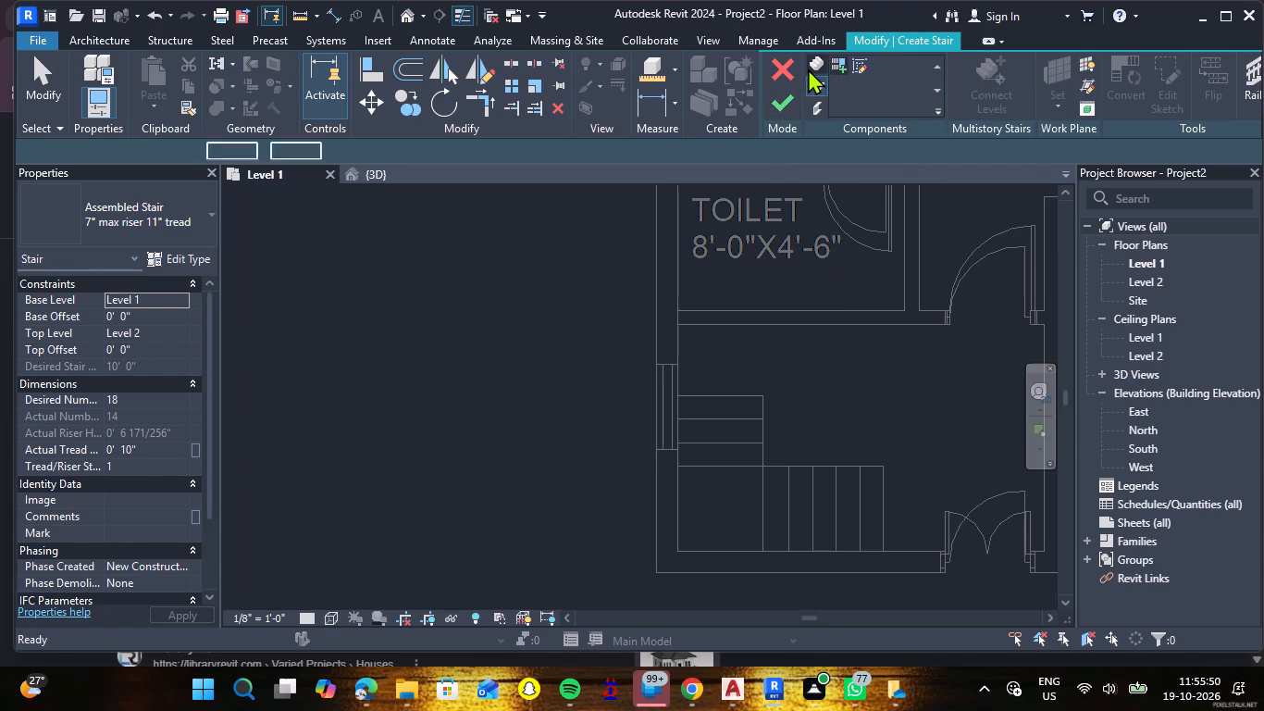
pyautogui.click(886, 554)
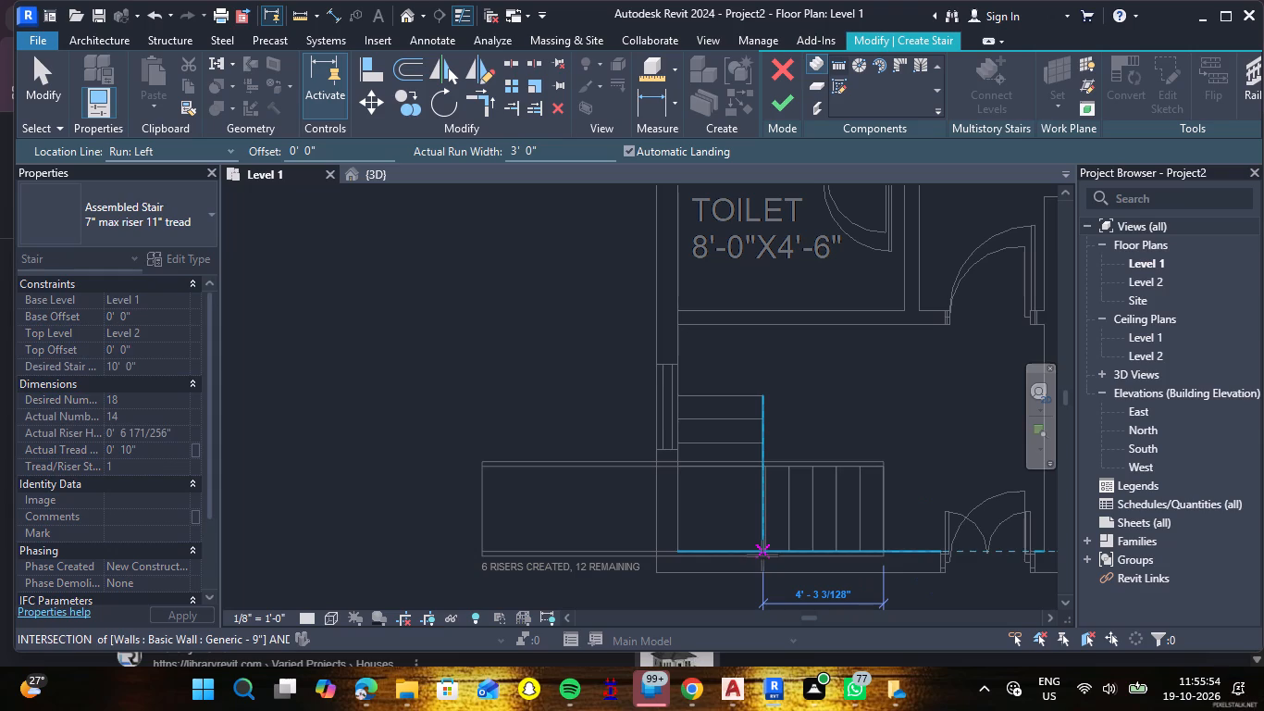
pyautogui.click(762, 556)
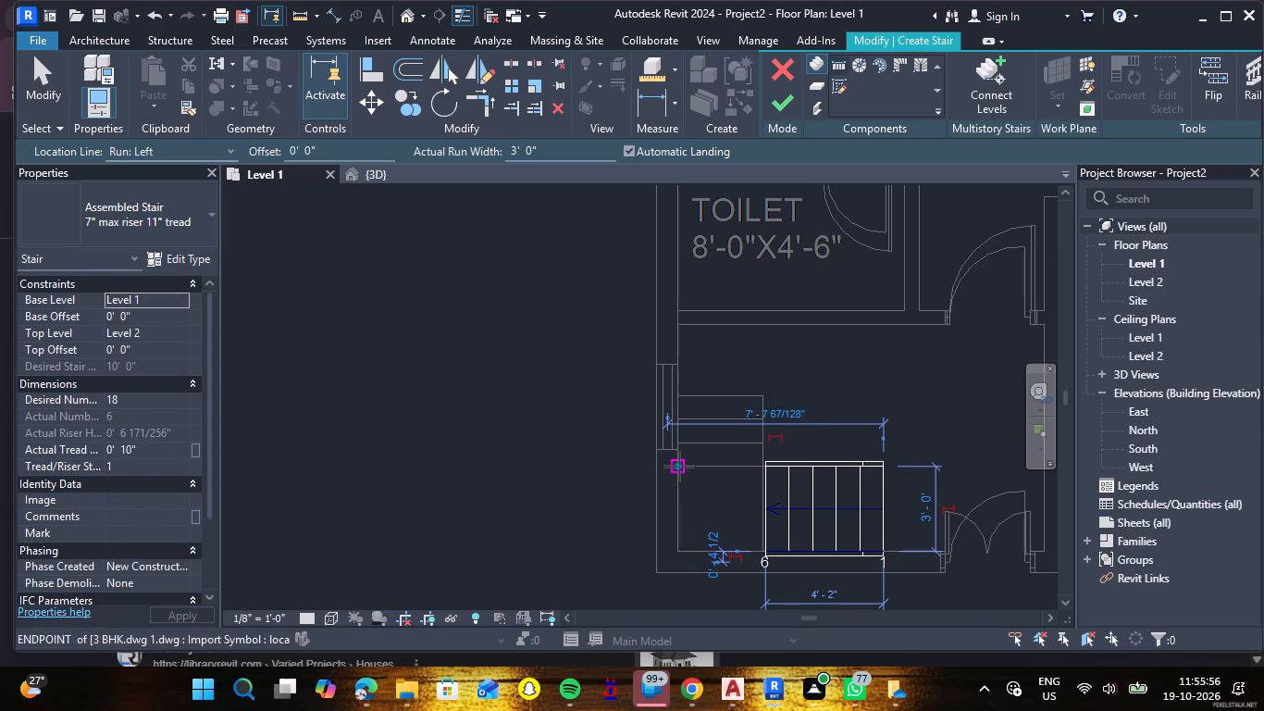
# Draw a 4-riser stair run 2'-6" north along the west wall, joined to the first run by an automatic corner landing.
pyautogui.moveTo(679, 467); pyautogui.dragTo(680, 456)
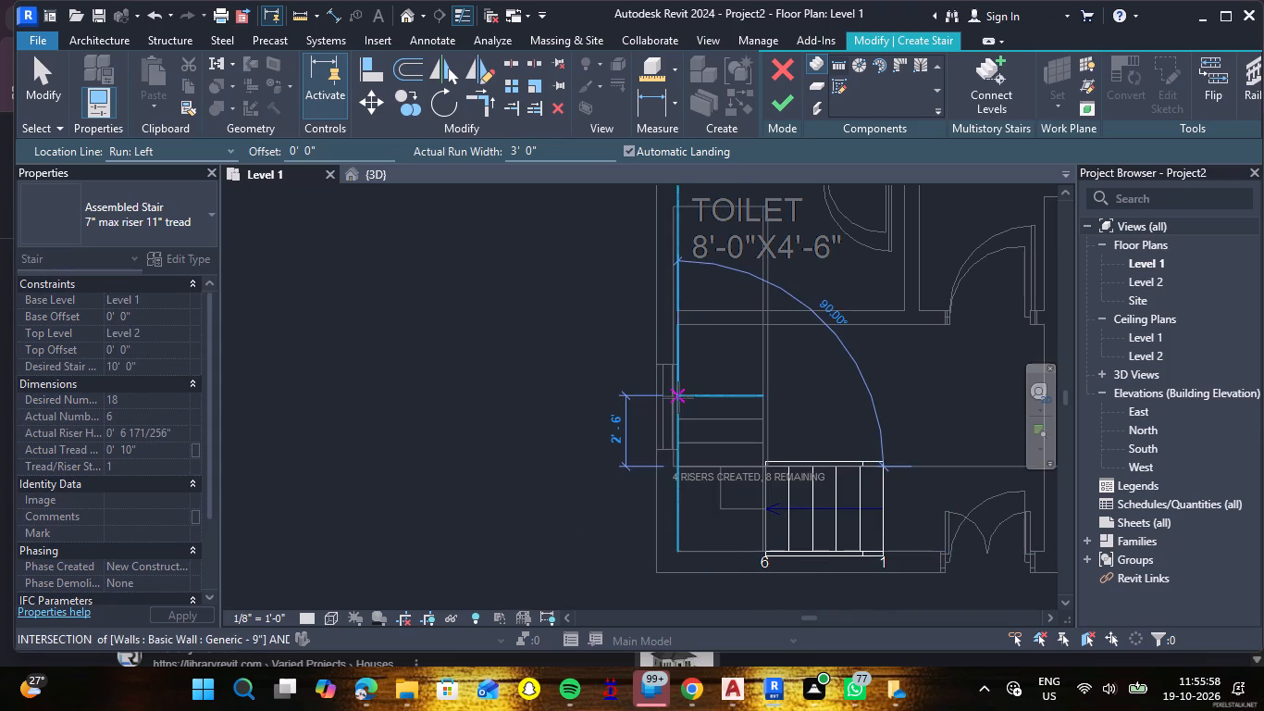
pyautogui.click(678, 397)
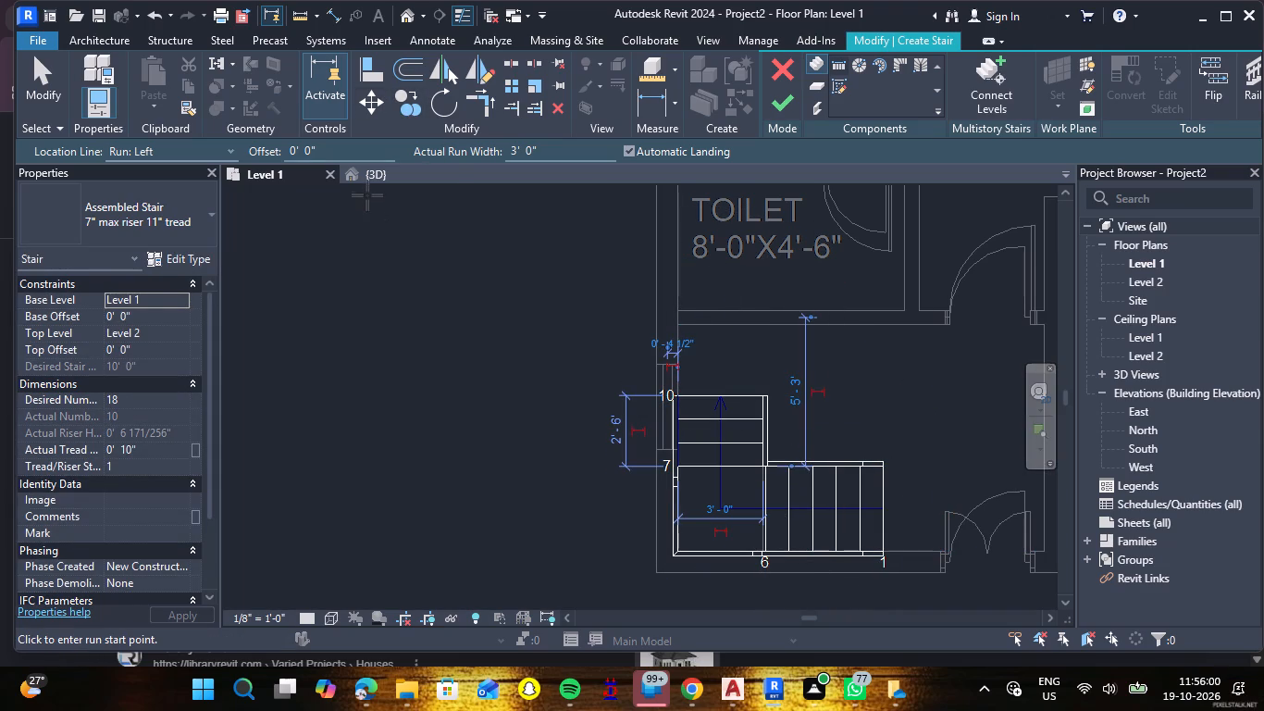
# Check the two runs and corner landing in the 3D view, and return to the Level 1 floor plan.
pyautogui.click(377, 172)
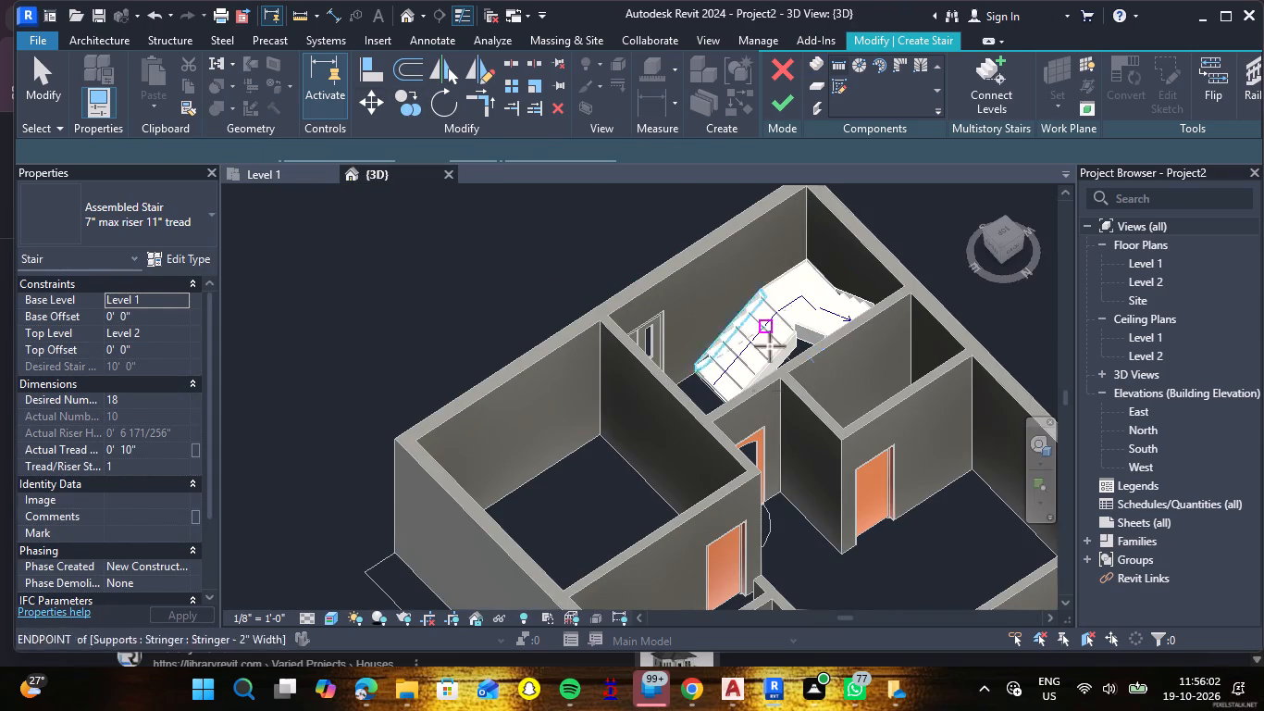
pyautogui.scroll(4, 768, 375)
pyautogui.scroll(-4, 770, 356)
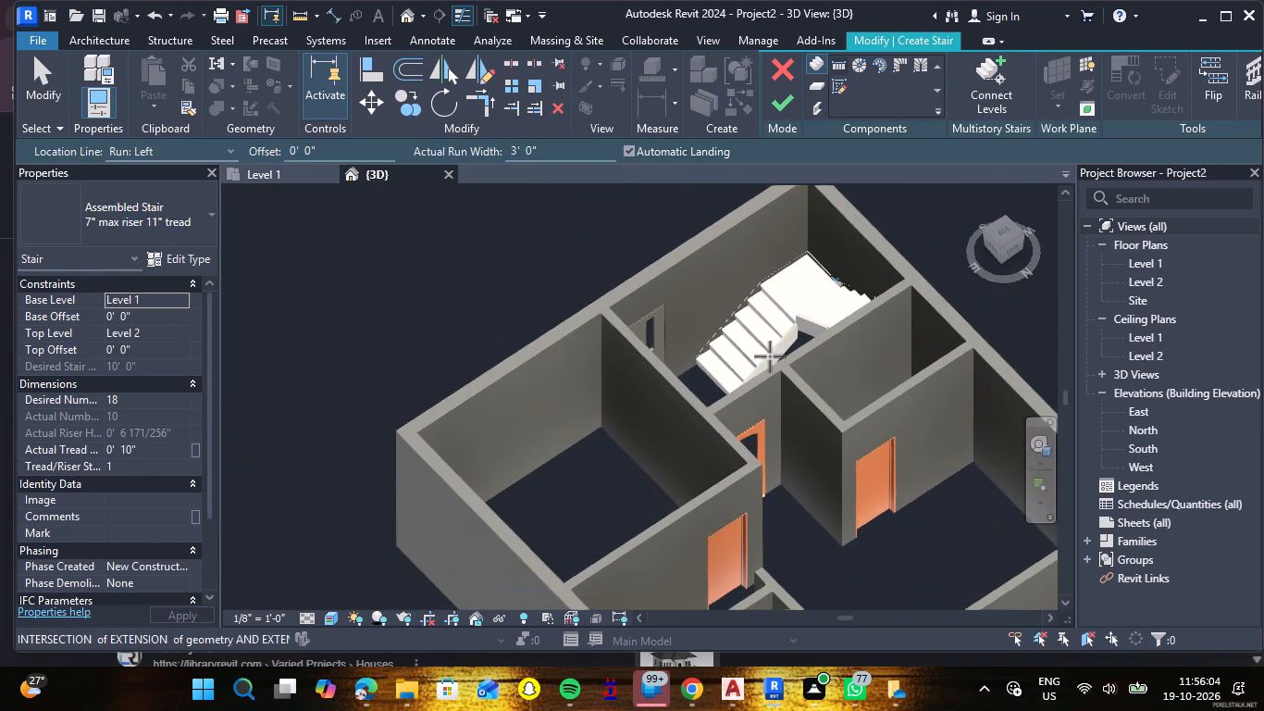
pyautogui.click(280, 173)
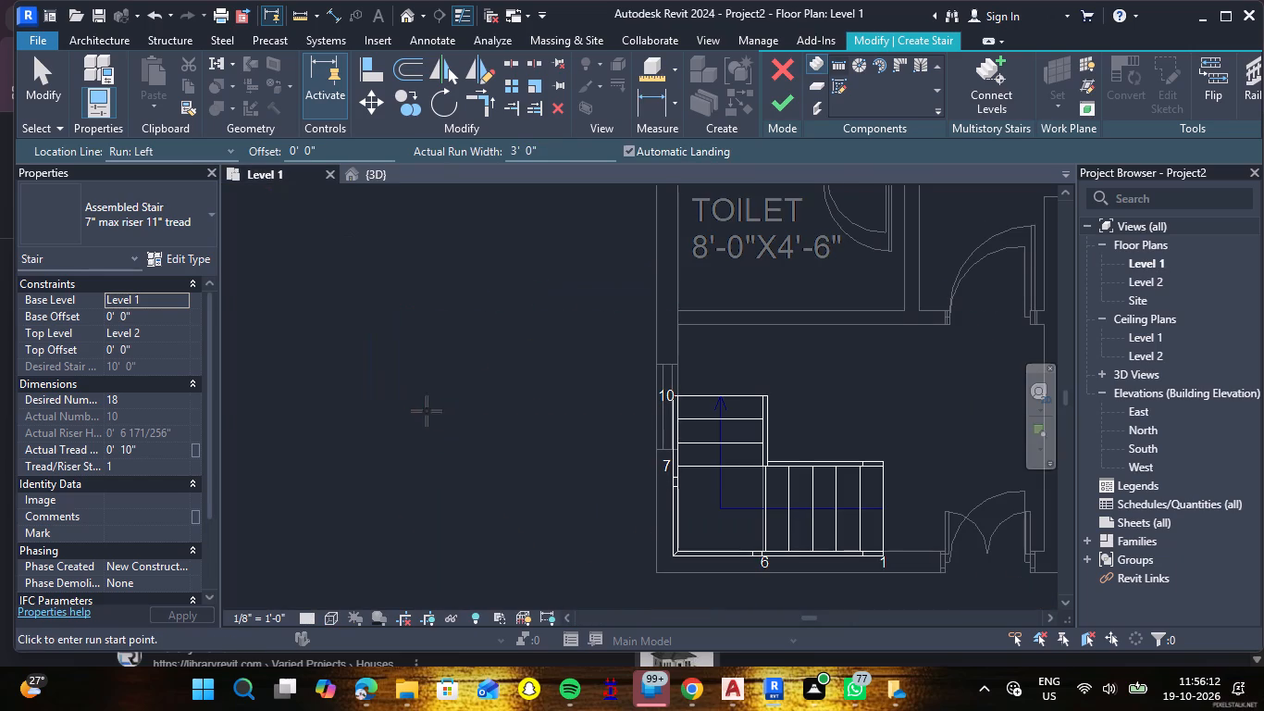
# Review the stair's constraint, dimension and other instance properties.
pyautogui.scroll(-1, 152, 322)
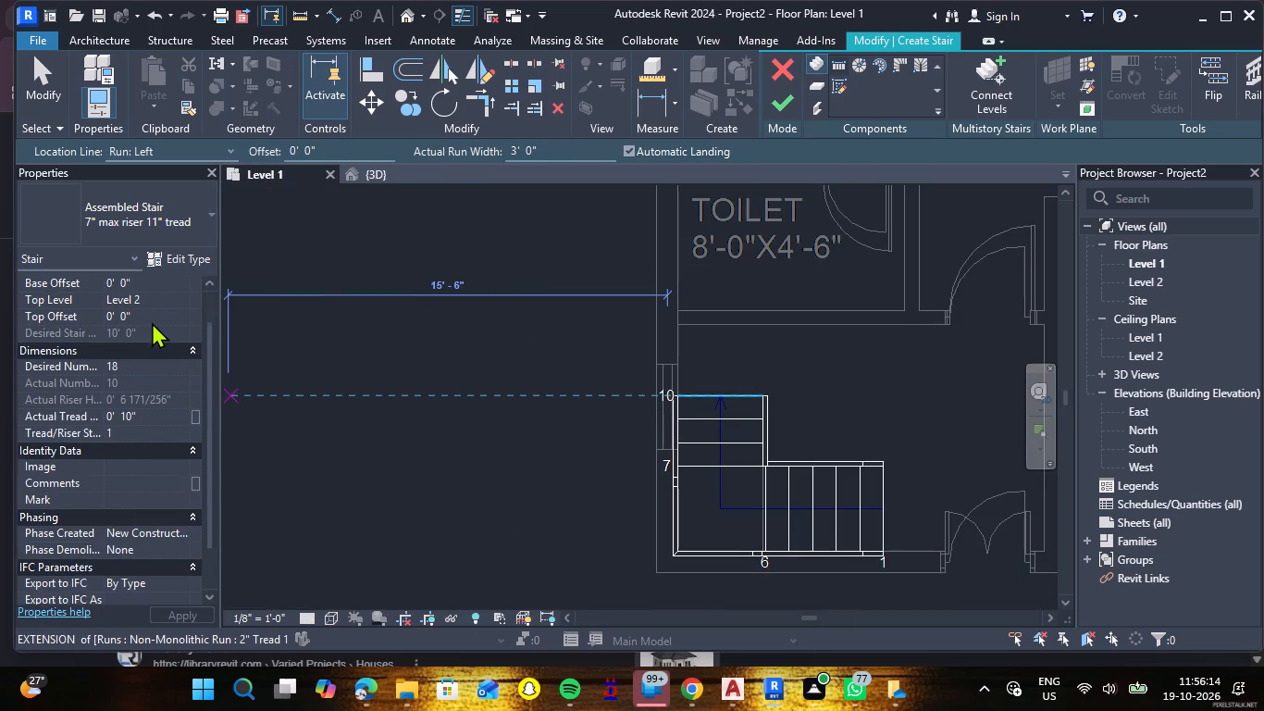
pyautogui.scroll(-3, 152, 322)
pyautogui.scroll(2, 153, 321)
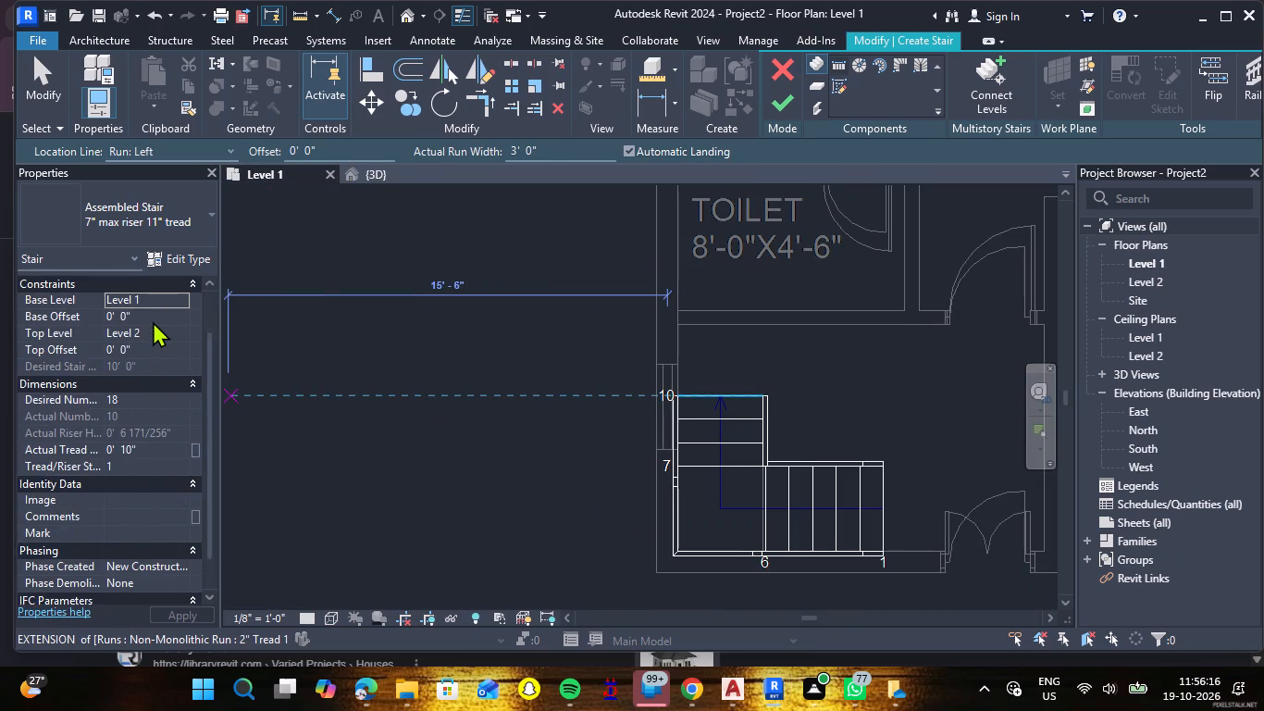
pyautogui.scroll(-2, 154, 321)
pyautogui.scroll(2, 154, 321)
pyautogui.scroll(-2, 155, 319)
pyautogui.scroll(1, 155, 319)
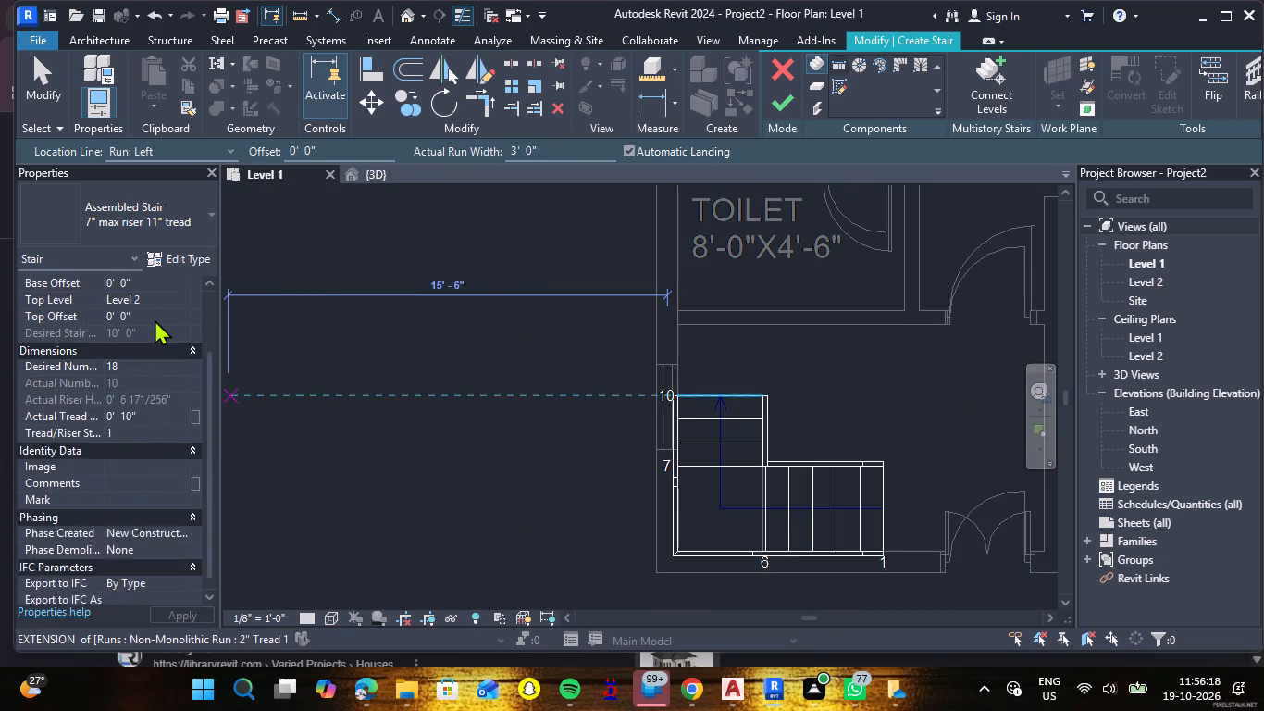
pyautogui.scroll(1, 155, 319)
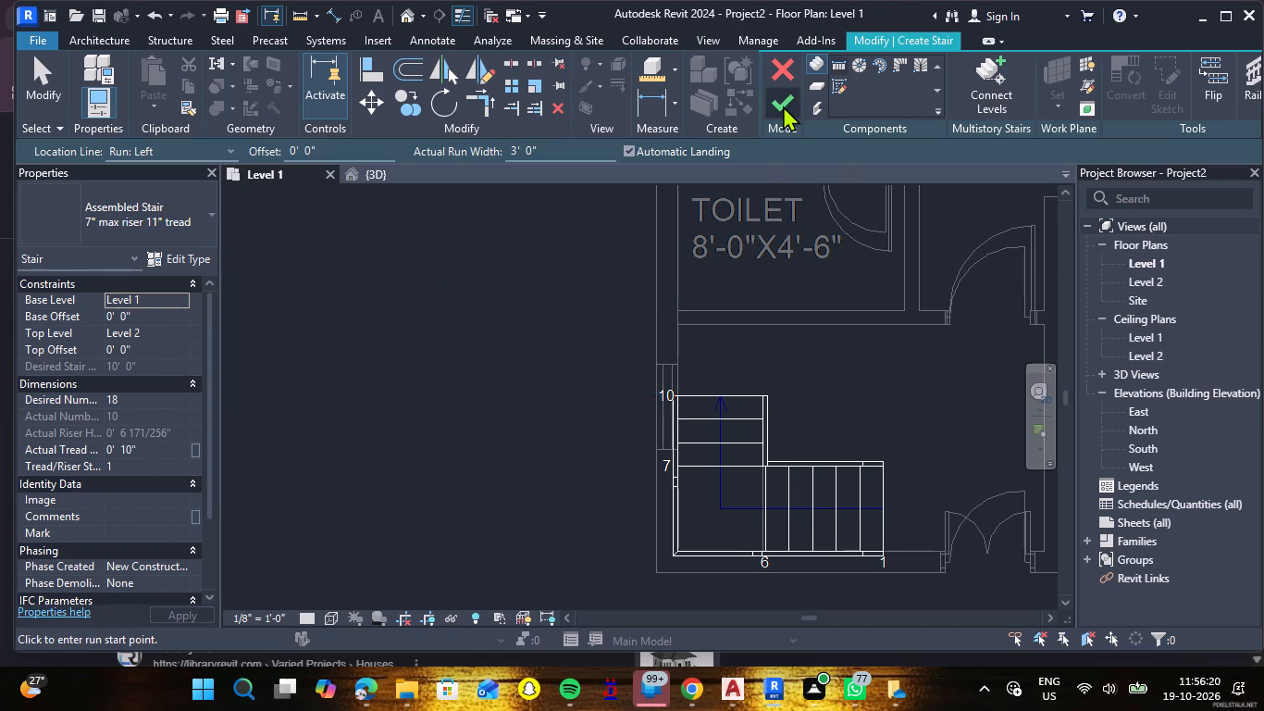
# Finish the L-shaped stair and dismiss the resulting message.
pyautogui.click(783, 106)
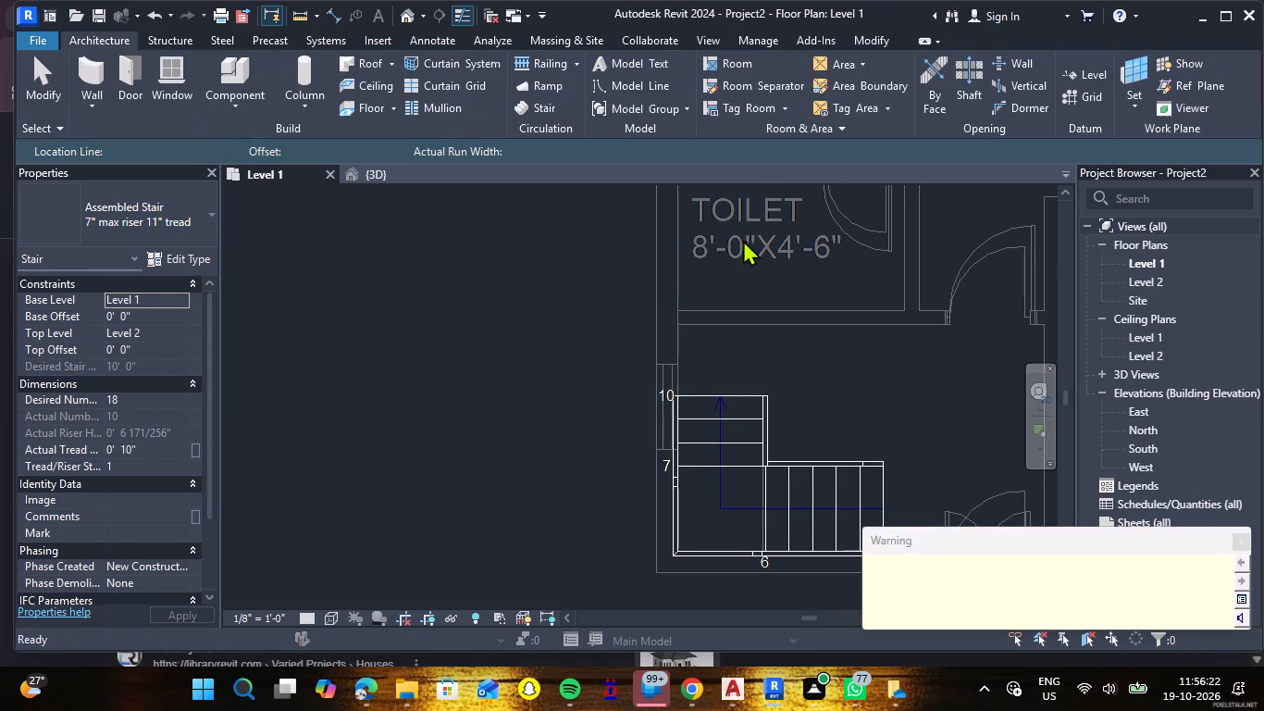
pyautogui.click(1238, 541)
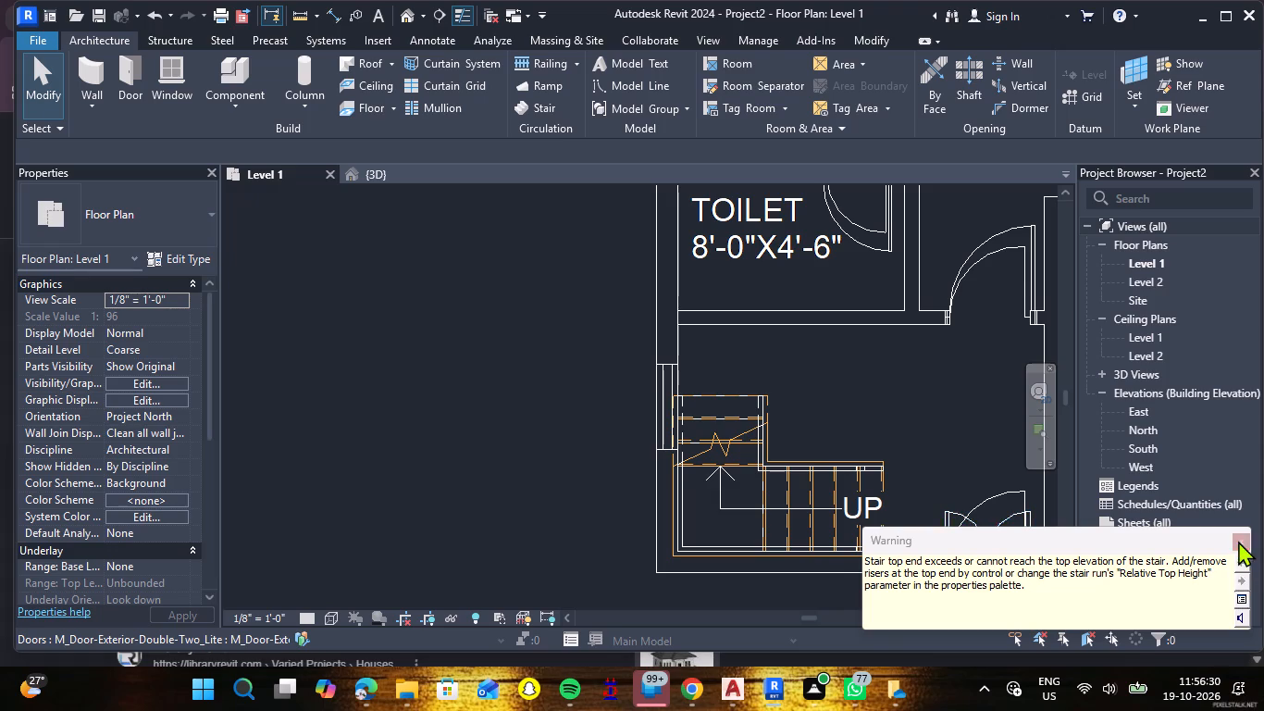
# Examine the finished stair and its railings from several angles in the 3D view.
pyautogui.click(368, 173)
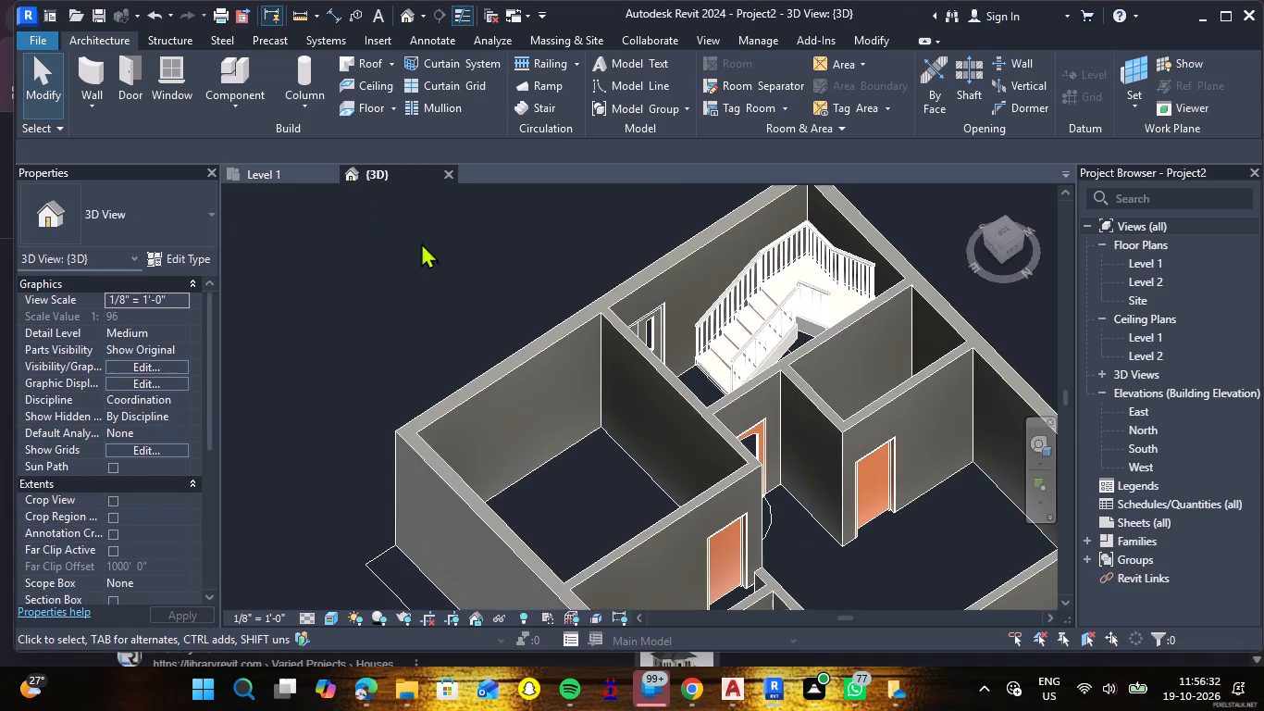
pyautogui.scroll(4, 723, 394)
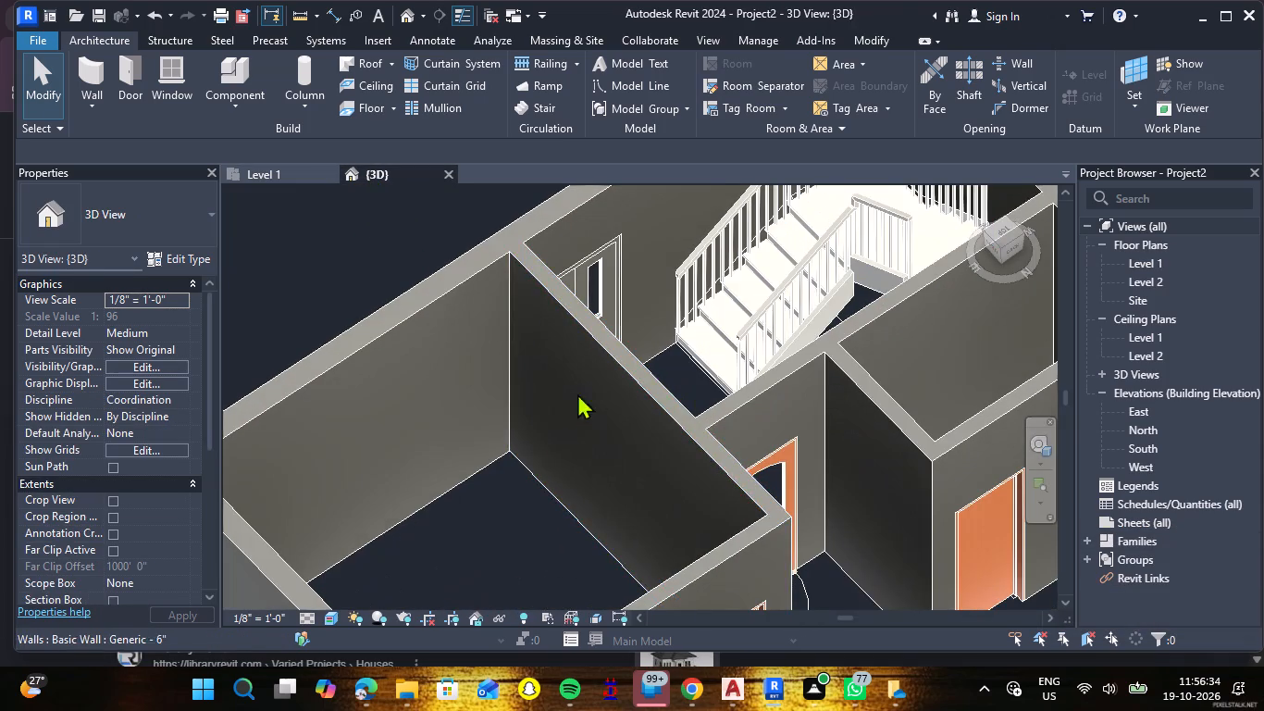
pyautogui.scroll(-2, 588, 425)
pyautogui.scroll(-1, 505, 372)
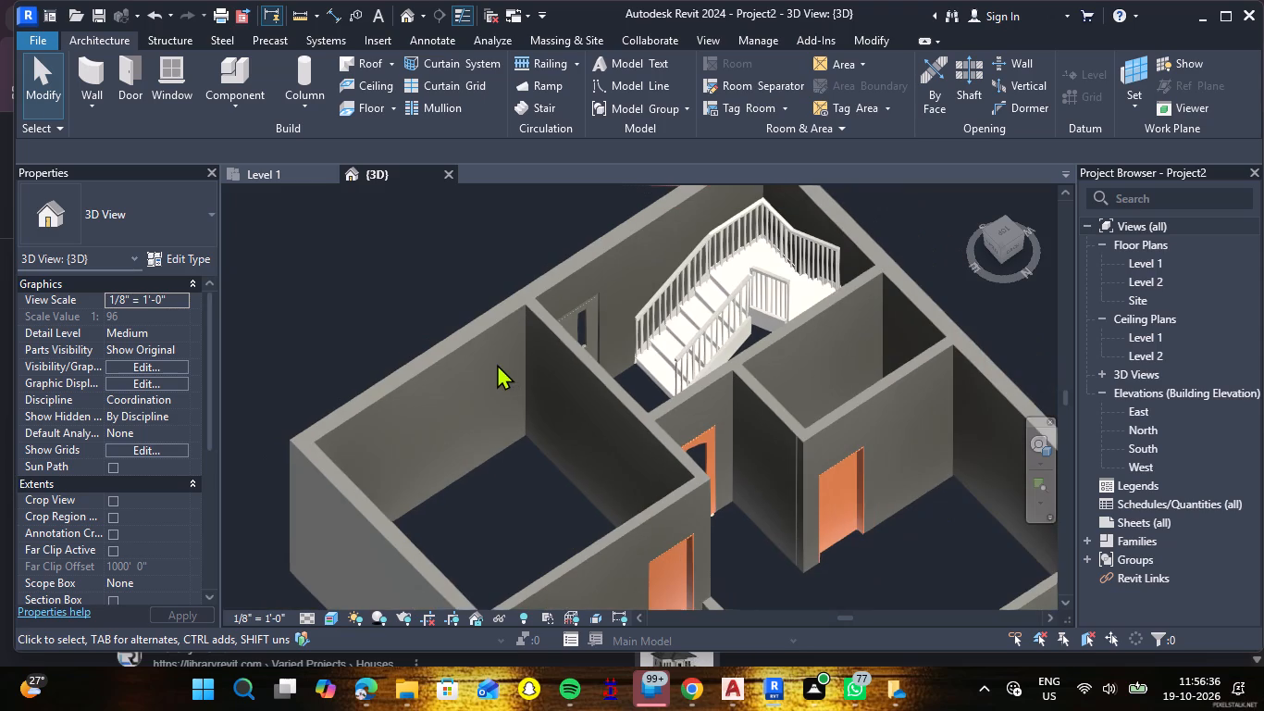
pyautogui.keyDown('shift'); pyautogui.moveTo(426, 273); pyautogui.dragTo(582, 321, button='middle'); pyautogui.keyUp('shift')
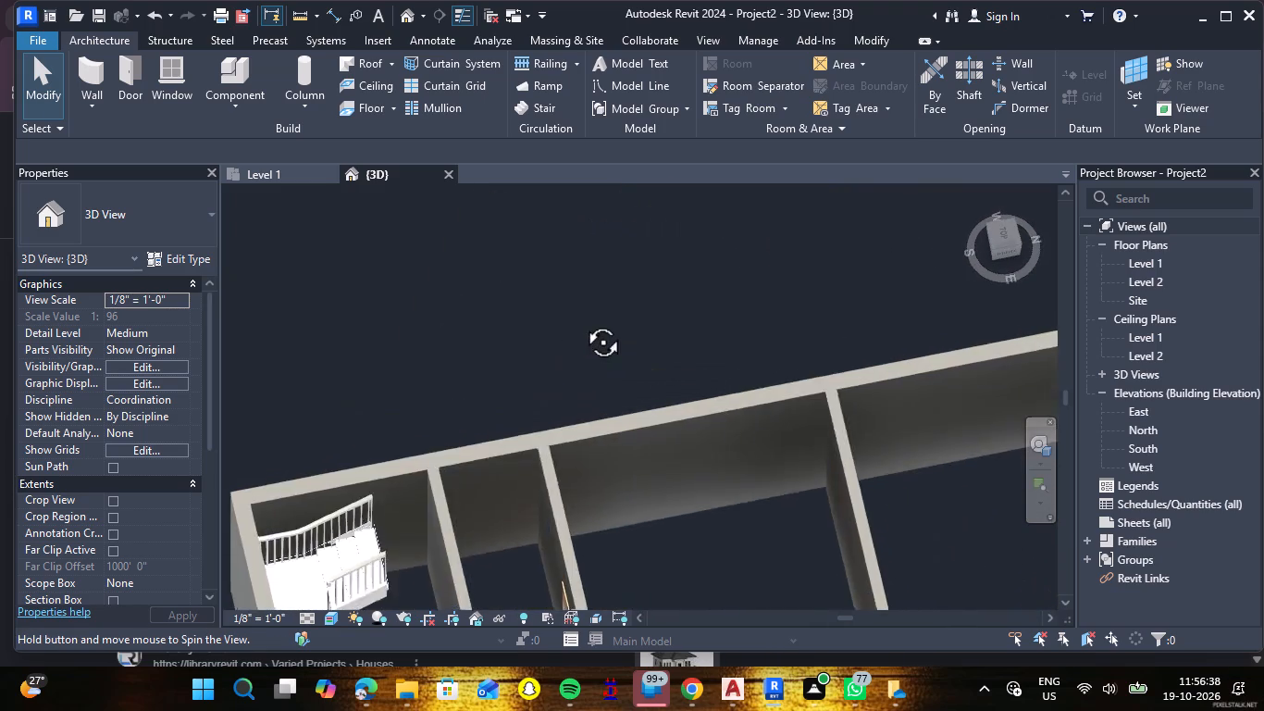
pyautogui.keyDown('shift'); pyautogui.moveTo(582, 321); pyautogui.dragTo(596, 318, button='middle'); pyautogui.keyUp('shift')
pyautogui.scroll(-4, 601, 318)
pyautogui.scroll(4, 437, 607)
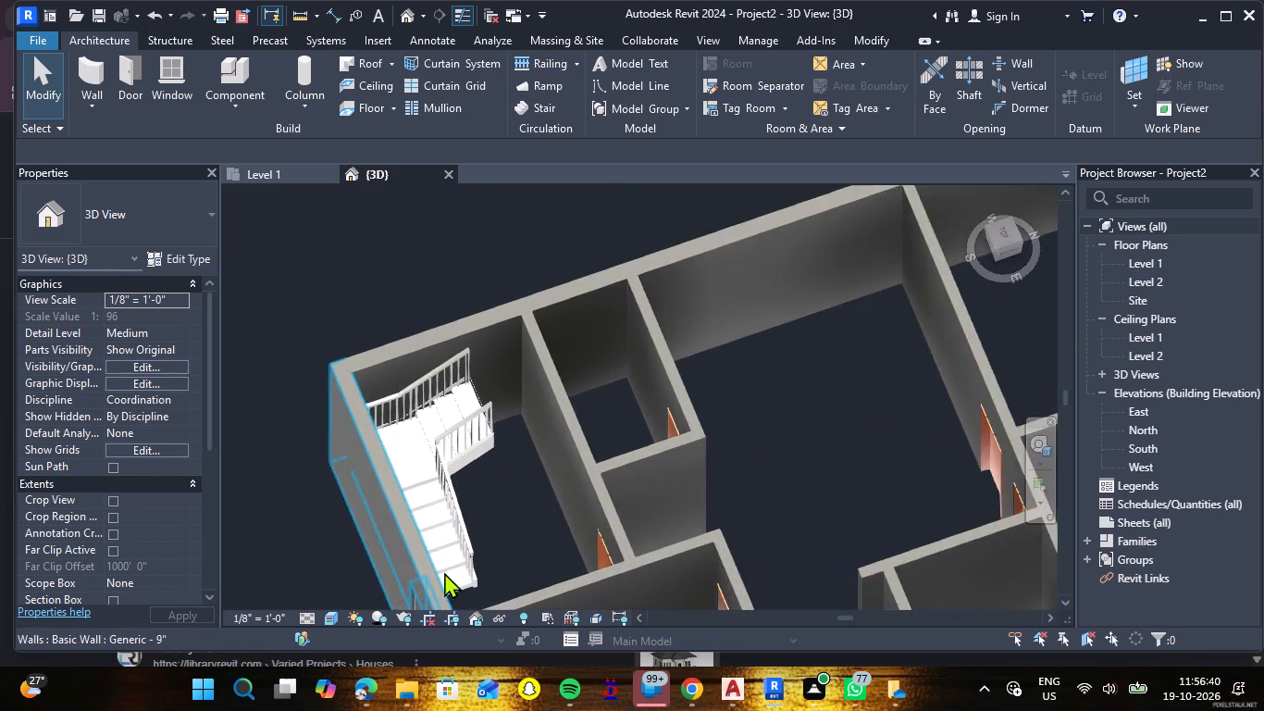
pyautogui.scroll(5, 444, 572)
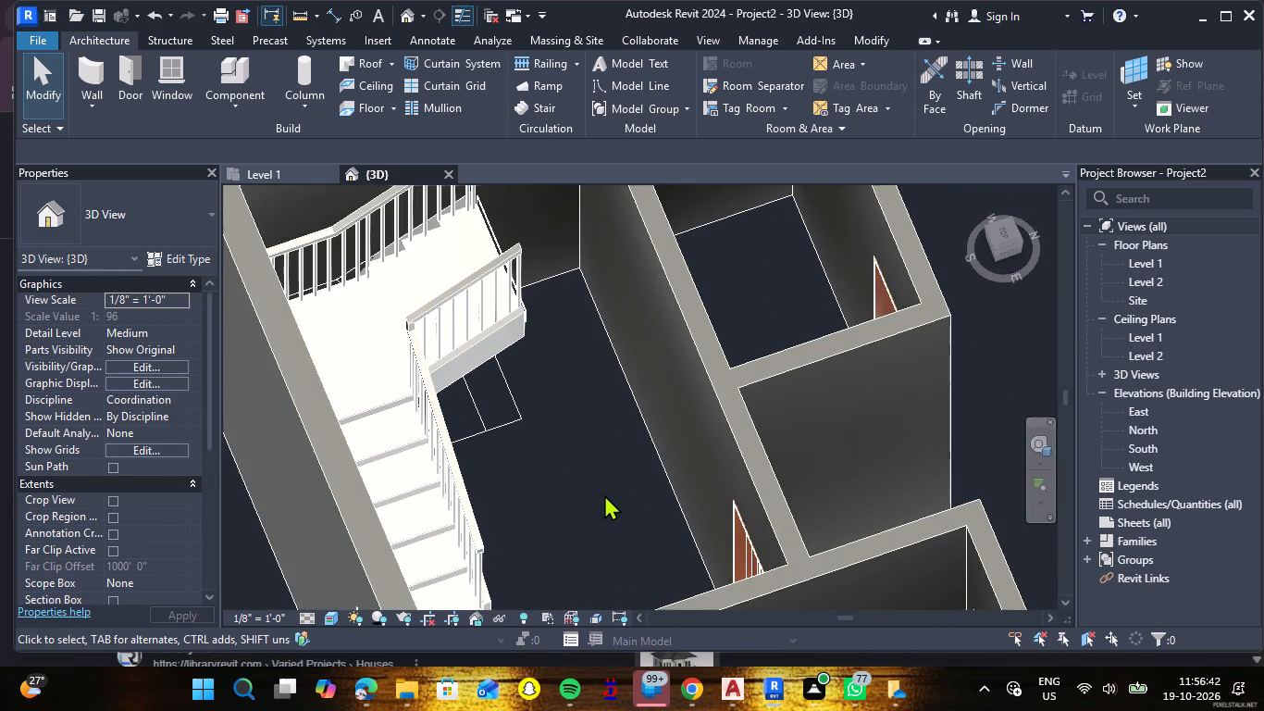
pyautogui.scroll(-3, 605, 487)
pyautogui.keyDown('shift'); pyautogui.middleClick(610, 490); pyautogui.keyUp('shift')
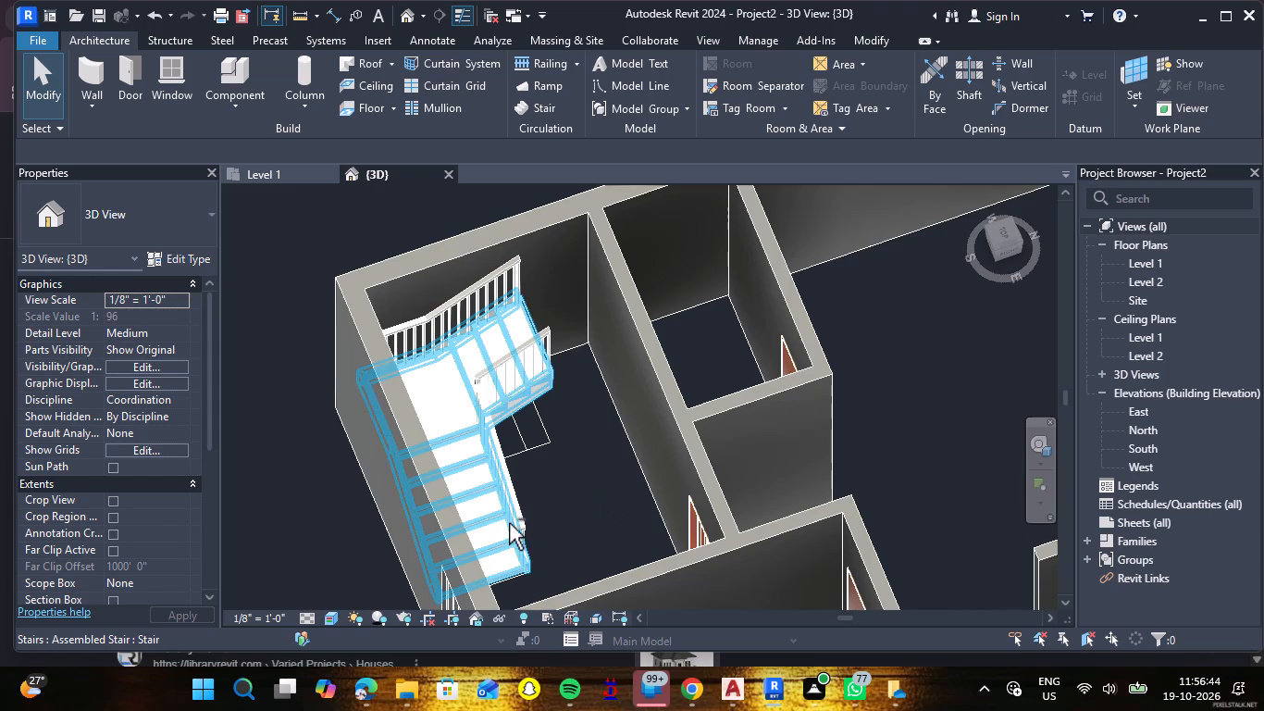
pyautogui.scroll(-5, 633, 480)
pyautogui.keyDown('shift'); pyautogui.moveTo(827, 476); pyautogui.dragTo(797, 500, button='middle'); pyautogui.keyUp('shift')
pyautogui.keyDown('shift'); pyautogui.scroll(-1, 827, 476); pyautogui.keyUp('shift')
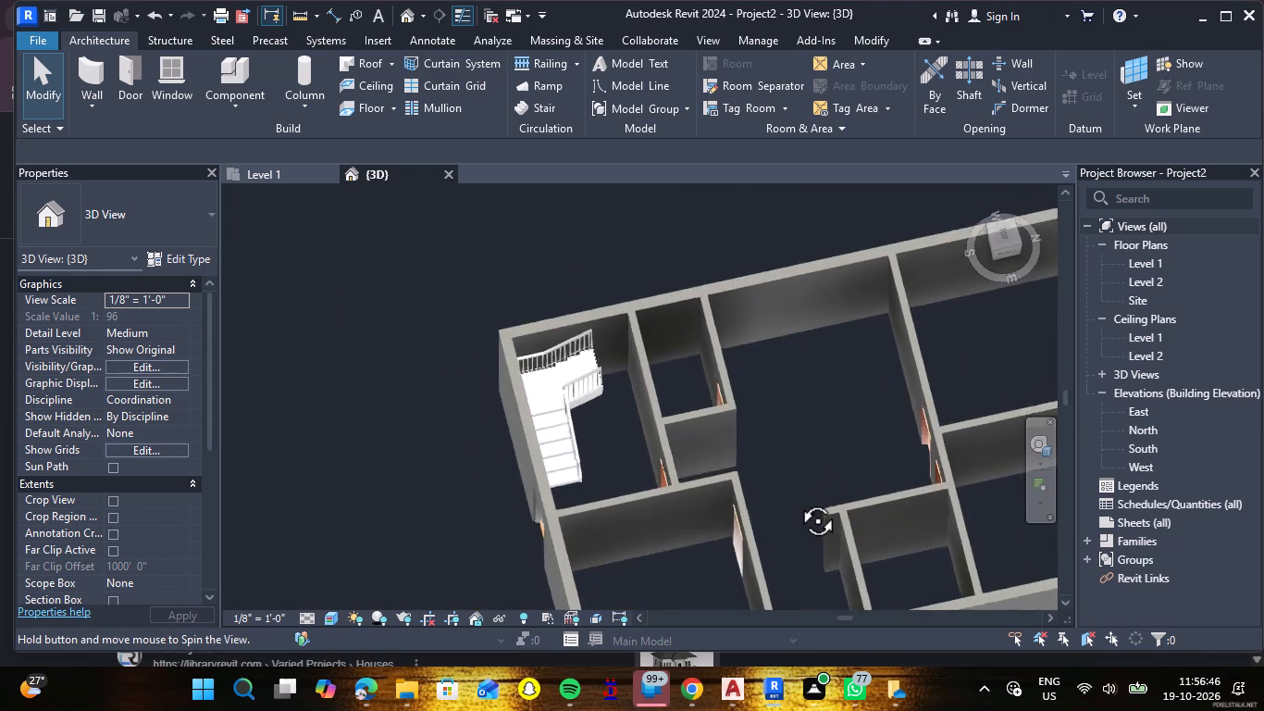
pyautogui.keyDown('shift'); pyautogui.moveTo(797, 500); pyautogui.dragTo(782, 505, button='middle'); pyautogui.keyUp('shift')
pyautogui.scroll(7, 586, 419)
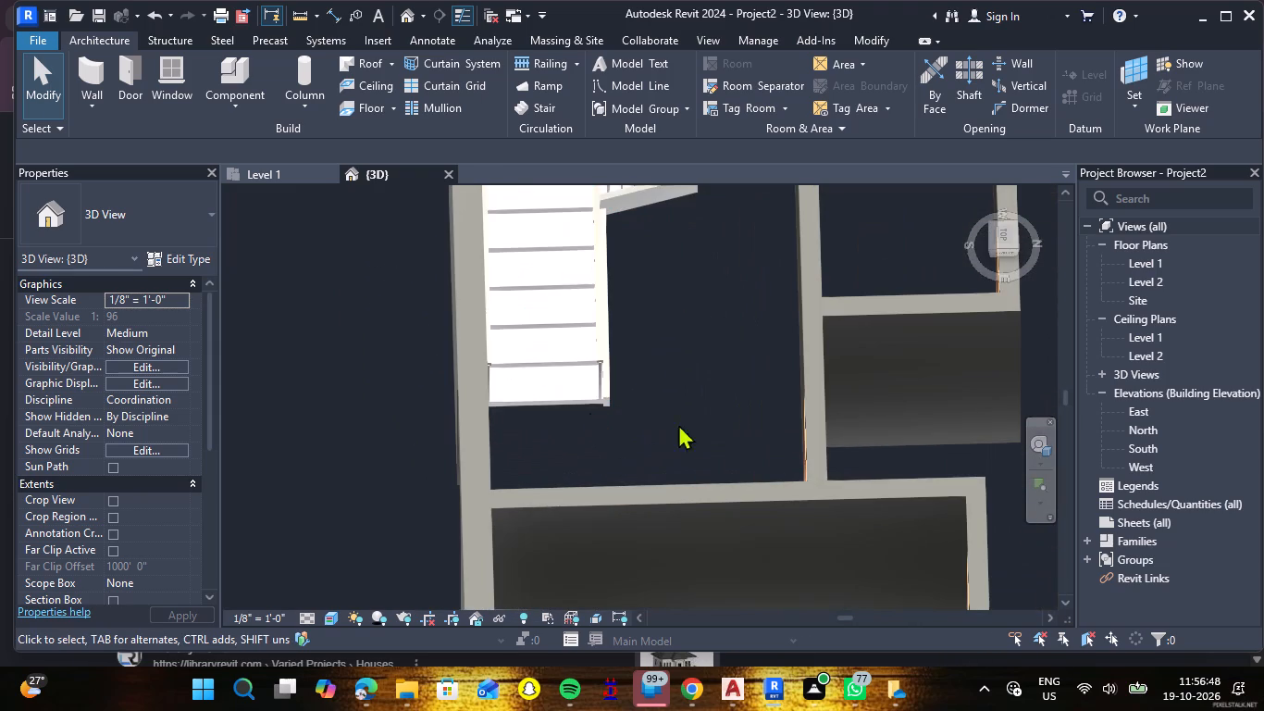
pyautogui.keyDown('shift'); pyautogui.moveTo(715, 389); pyautogui.dragTo(682, 344, button='middle'); pyautogui.keyUp('shift')
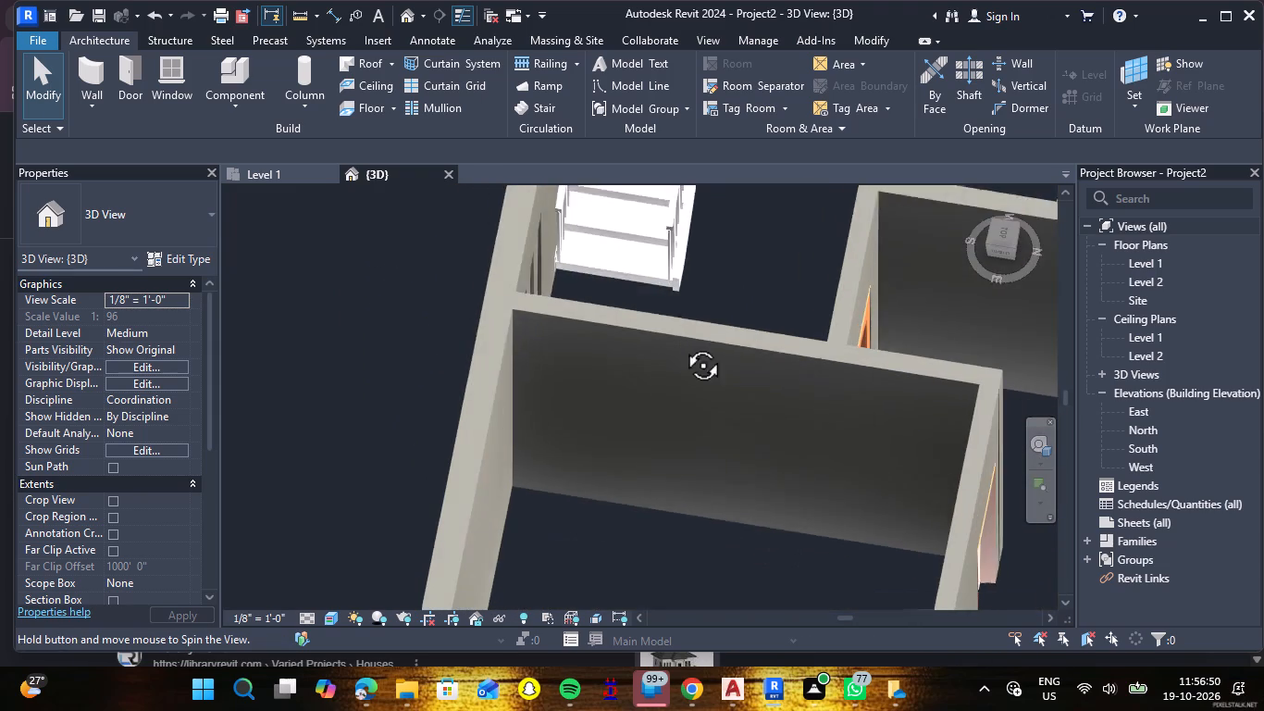
pyautogui.keyDown('shift'); pyautogui.moveTo(682, 344); pyautogui.dragTo(680, 341, button='middle'); pyautogui.keyUp('shift')
pyautogui.scroll(-5, 684, 331)
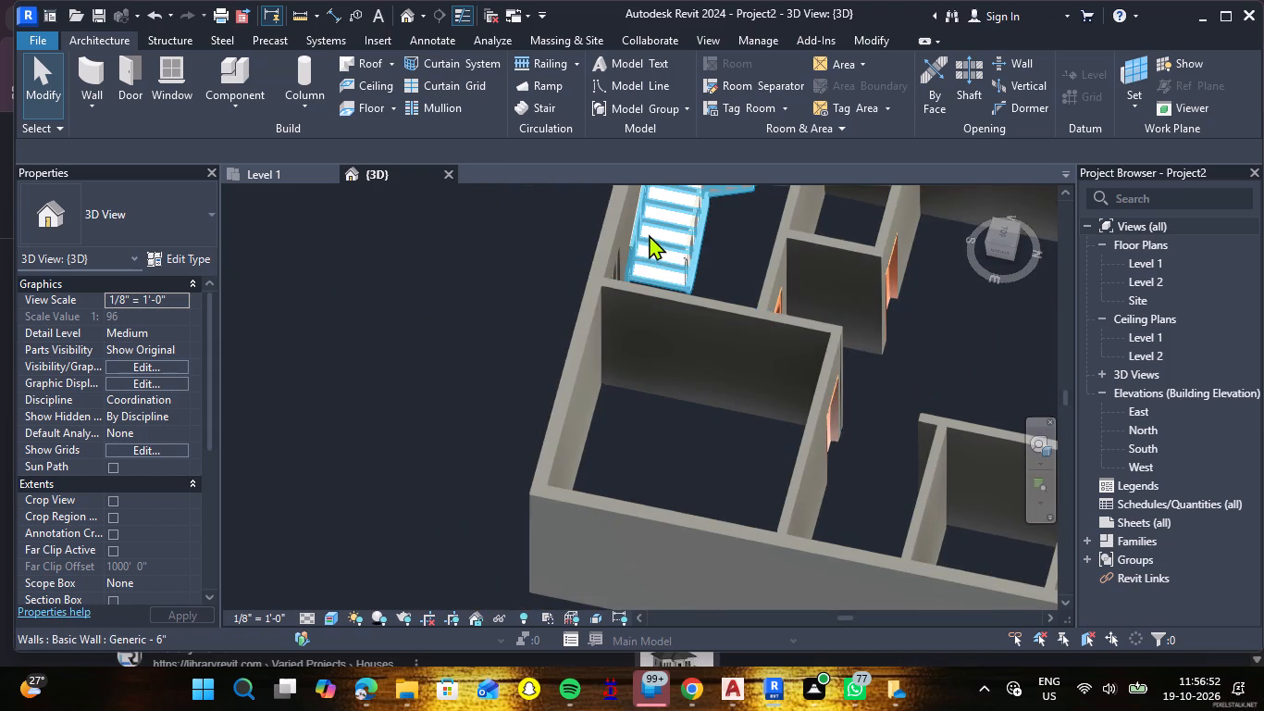
# Delete the stair's outer handrail that runs along the exterior walls.
pyautogui.click(633, 231)
pyautogui.scroll(-5, 631, 350)
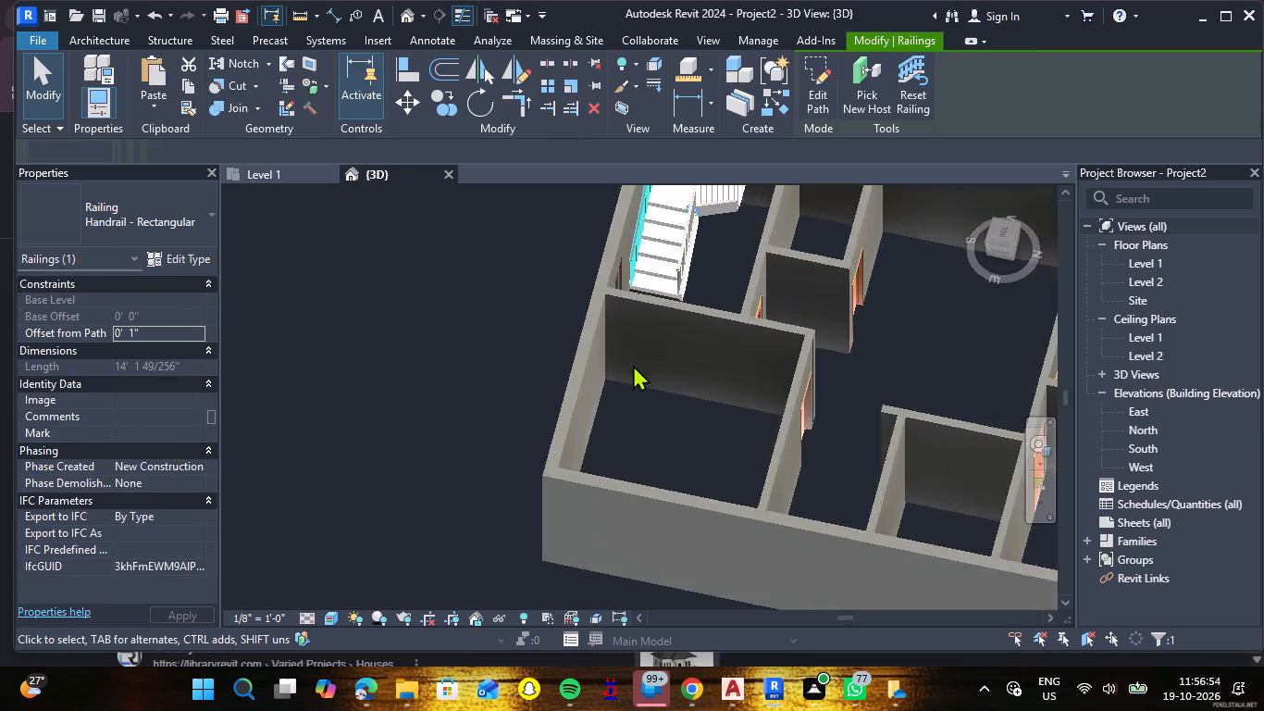
pyautogui.press('Delete')
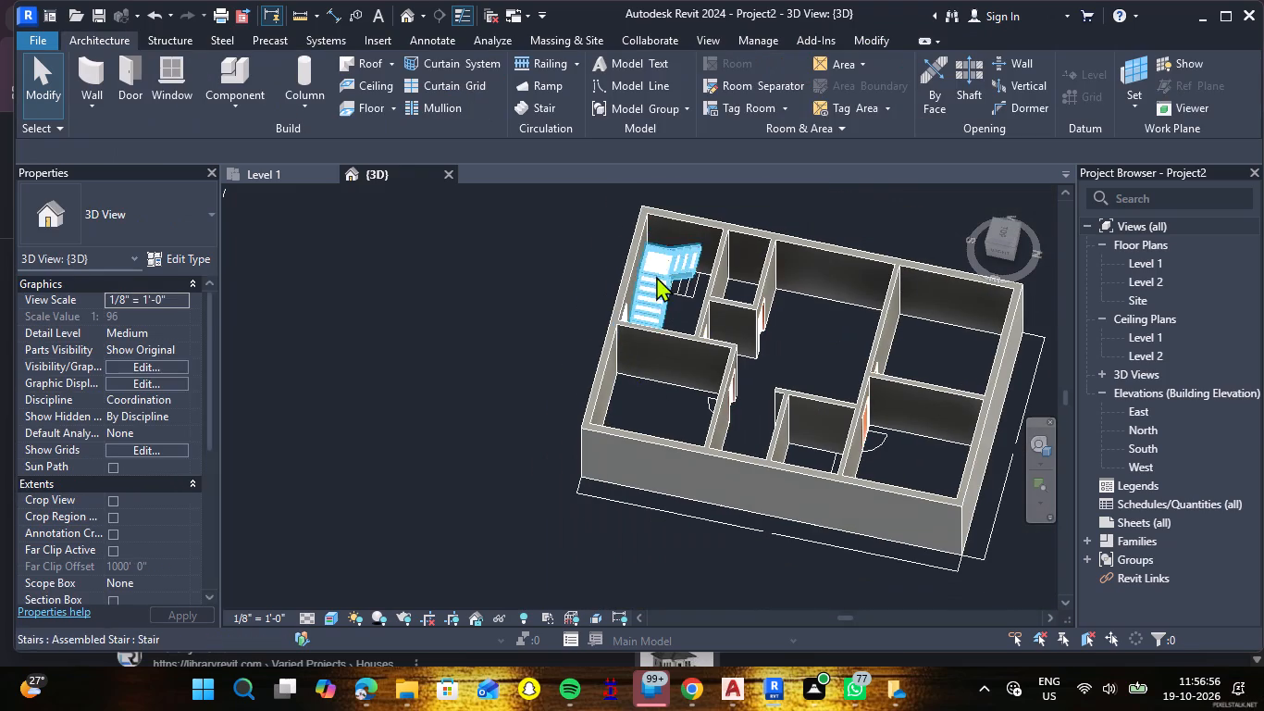
pyautogui.scroll(9, 661, 263)
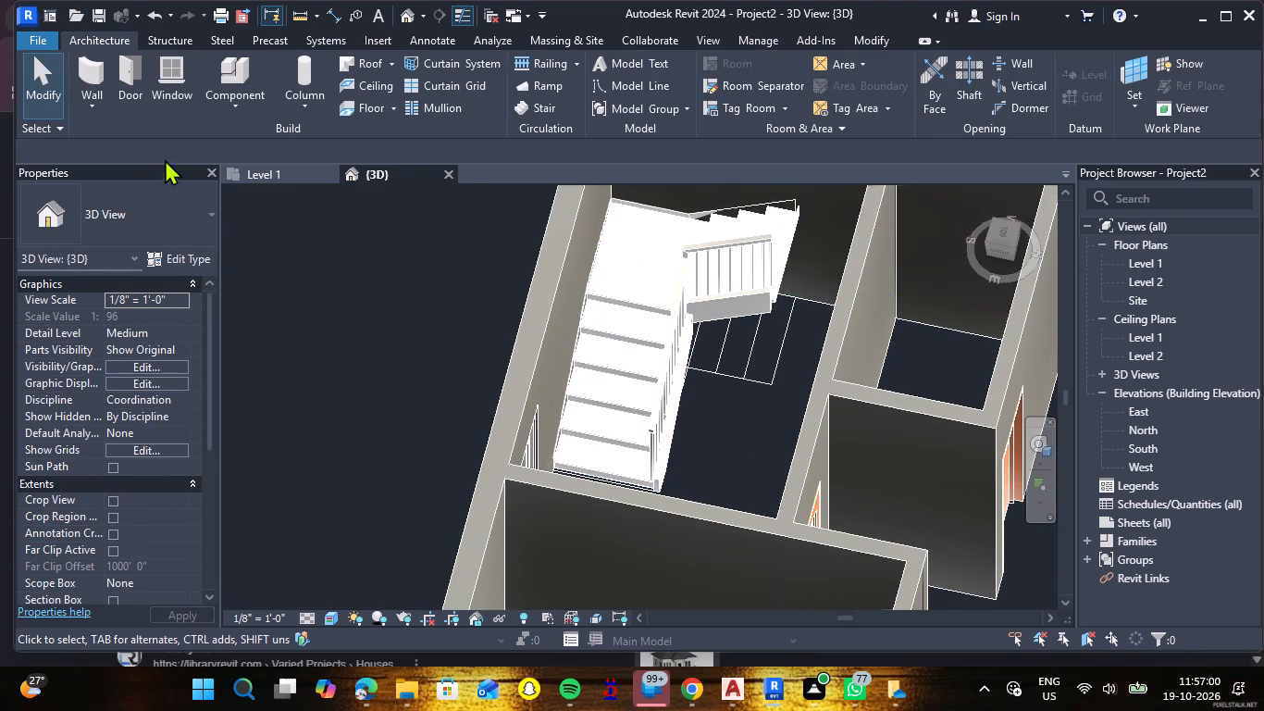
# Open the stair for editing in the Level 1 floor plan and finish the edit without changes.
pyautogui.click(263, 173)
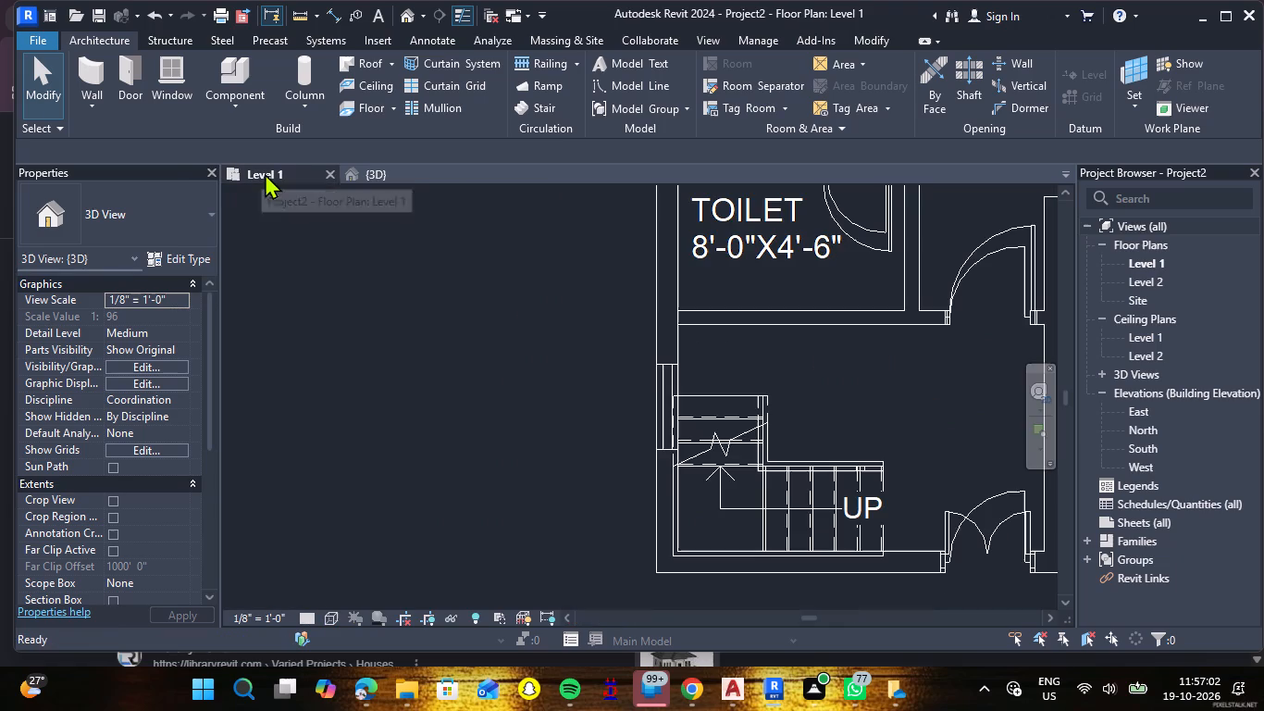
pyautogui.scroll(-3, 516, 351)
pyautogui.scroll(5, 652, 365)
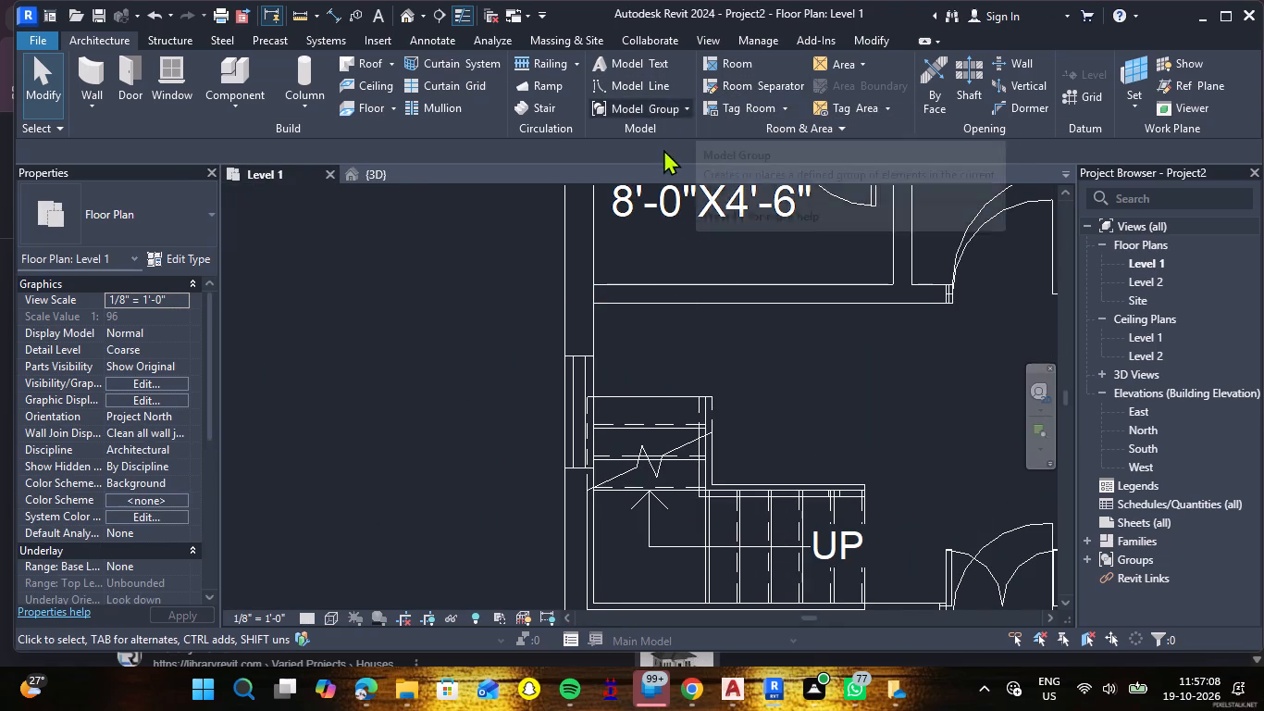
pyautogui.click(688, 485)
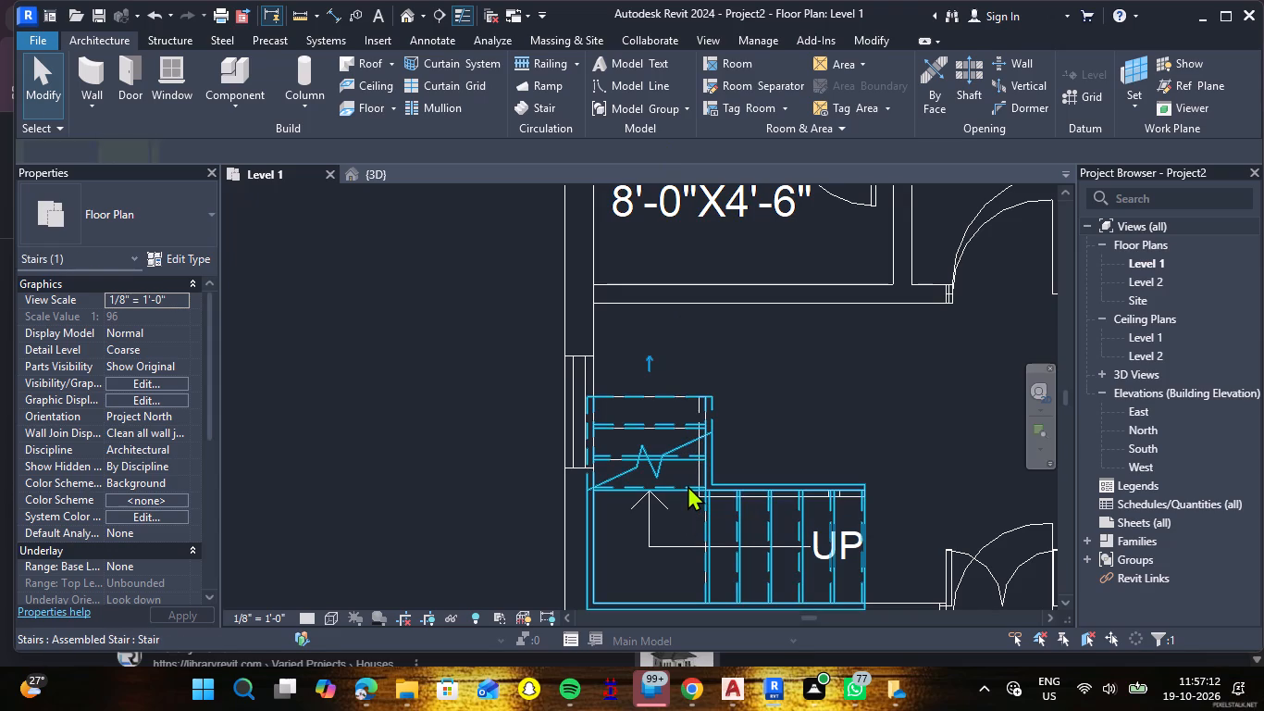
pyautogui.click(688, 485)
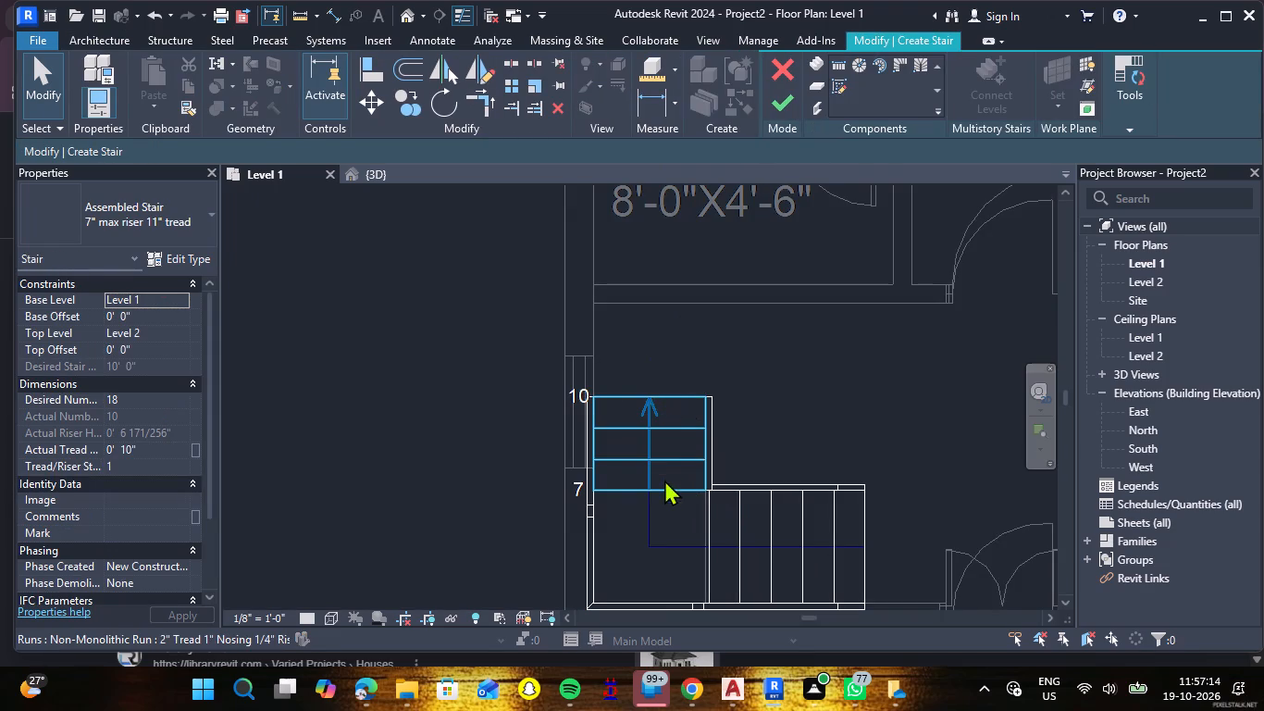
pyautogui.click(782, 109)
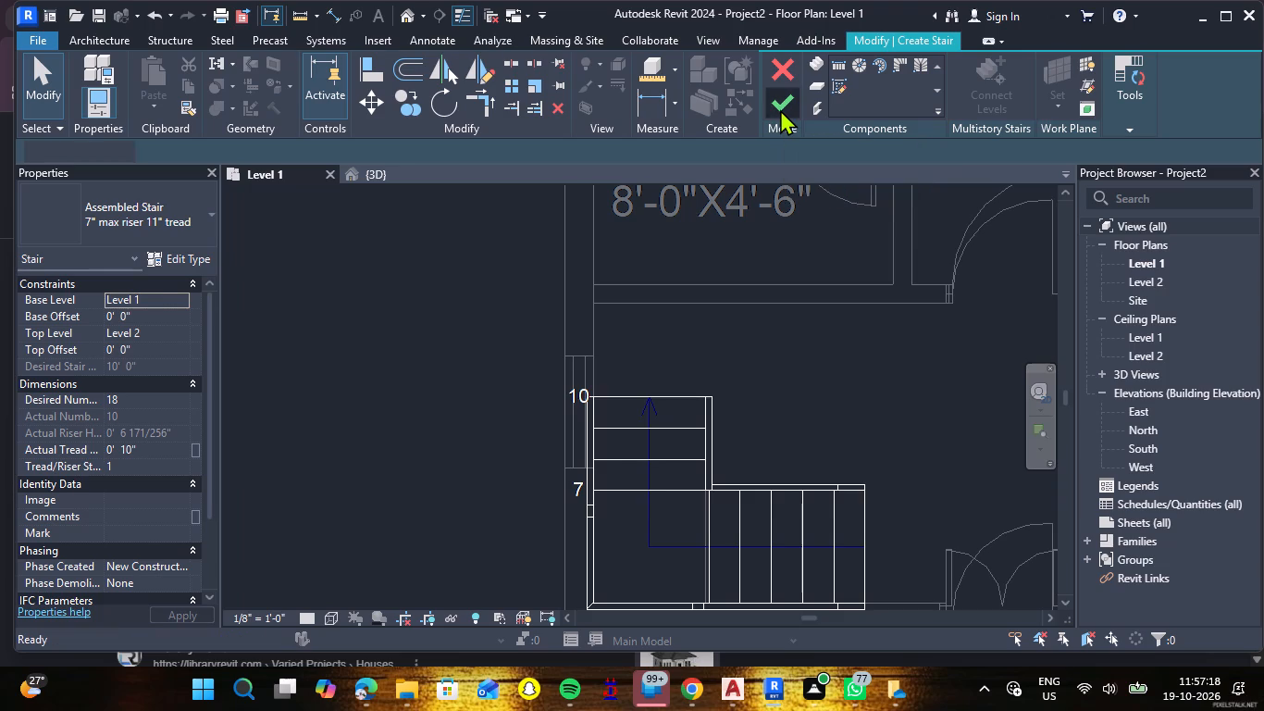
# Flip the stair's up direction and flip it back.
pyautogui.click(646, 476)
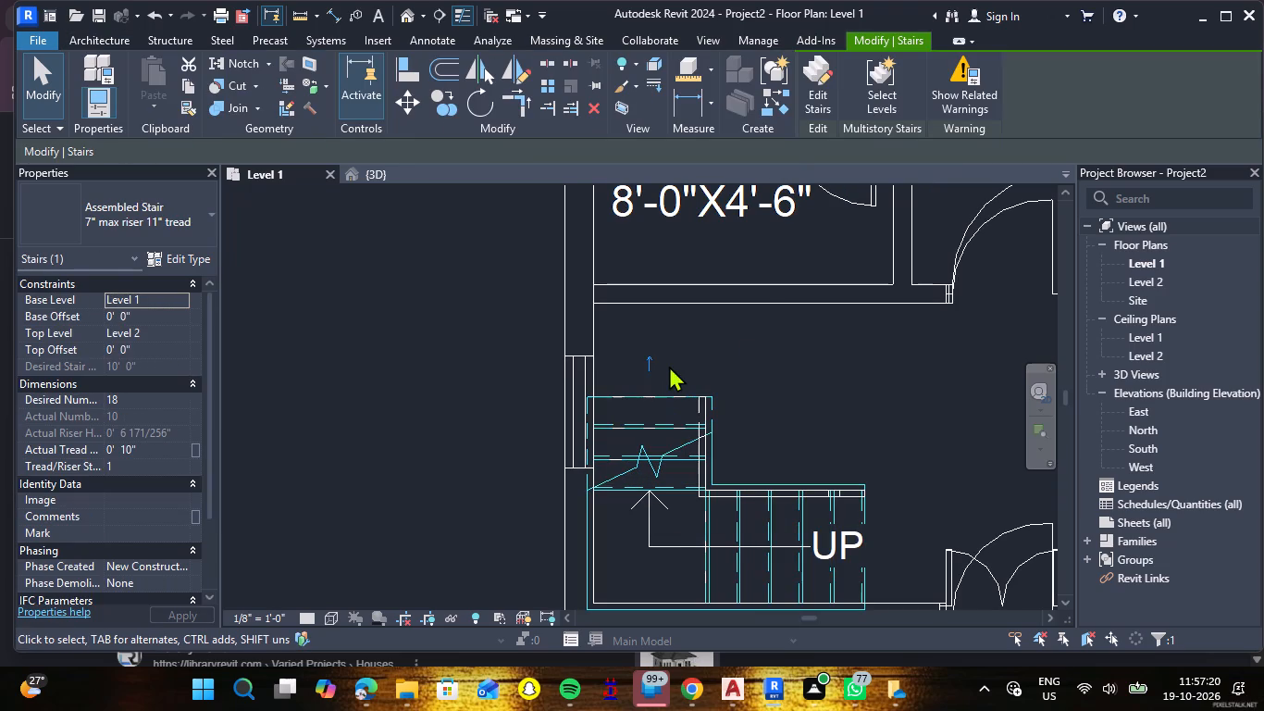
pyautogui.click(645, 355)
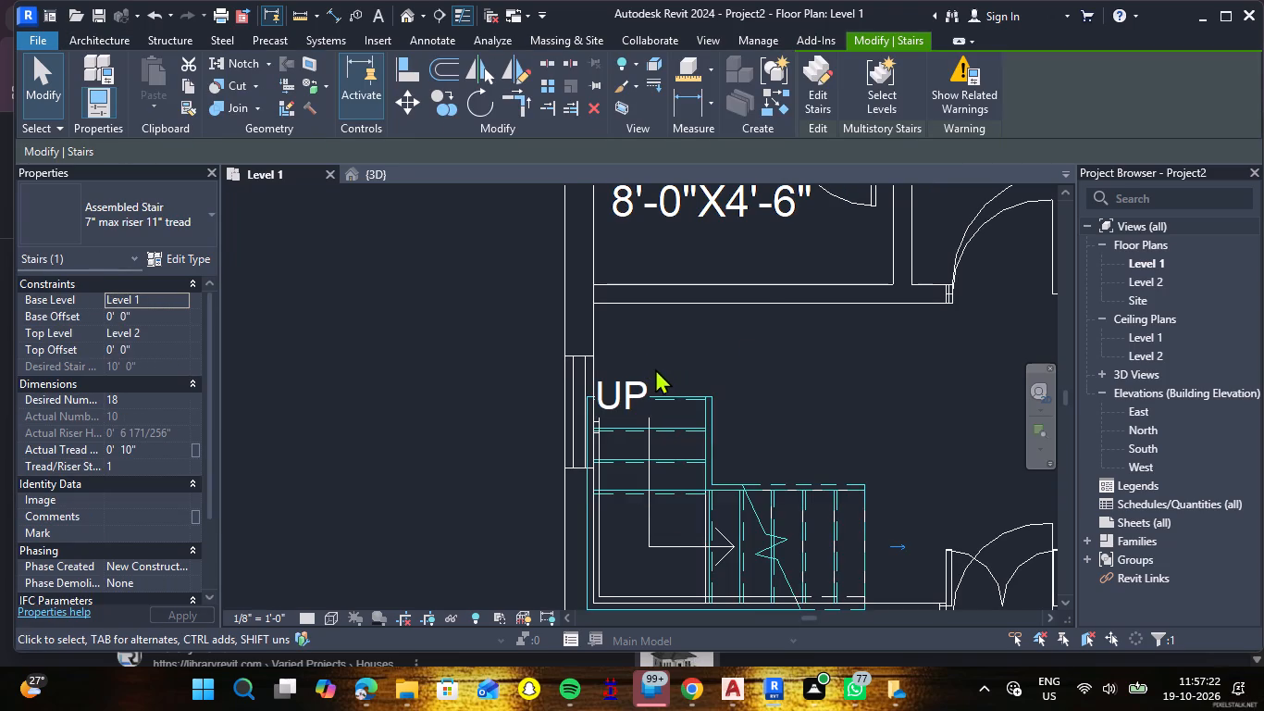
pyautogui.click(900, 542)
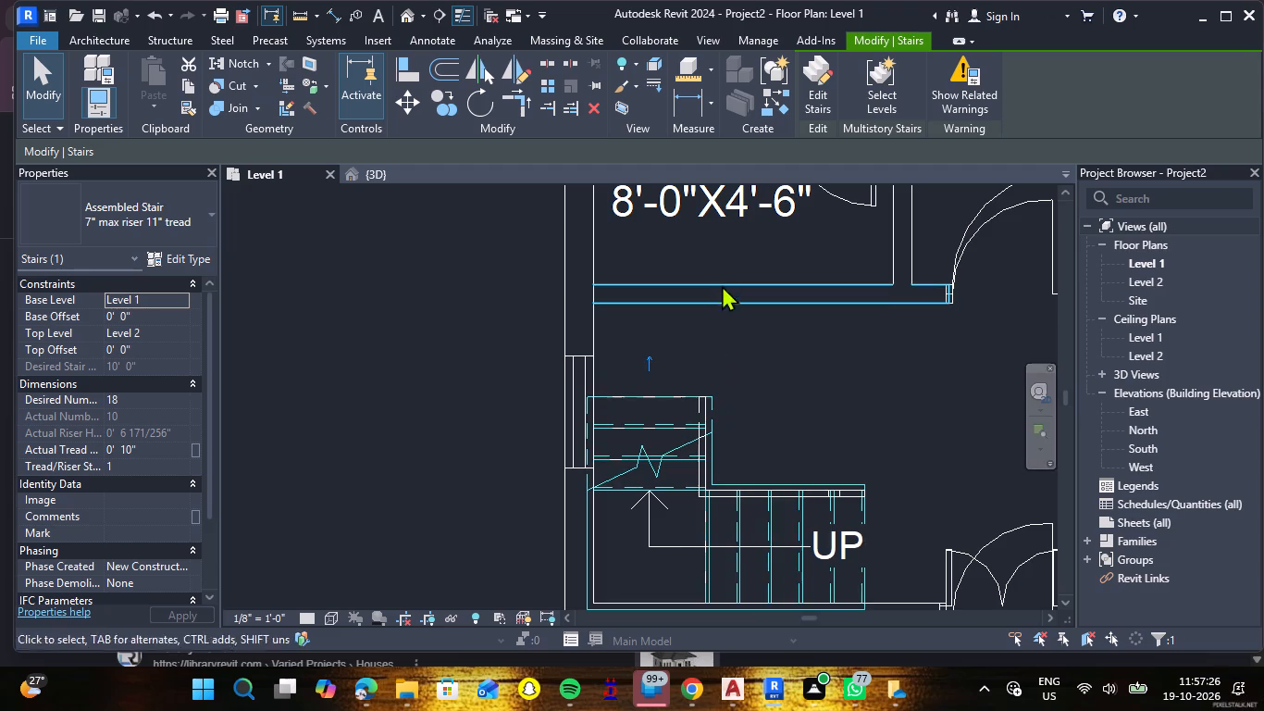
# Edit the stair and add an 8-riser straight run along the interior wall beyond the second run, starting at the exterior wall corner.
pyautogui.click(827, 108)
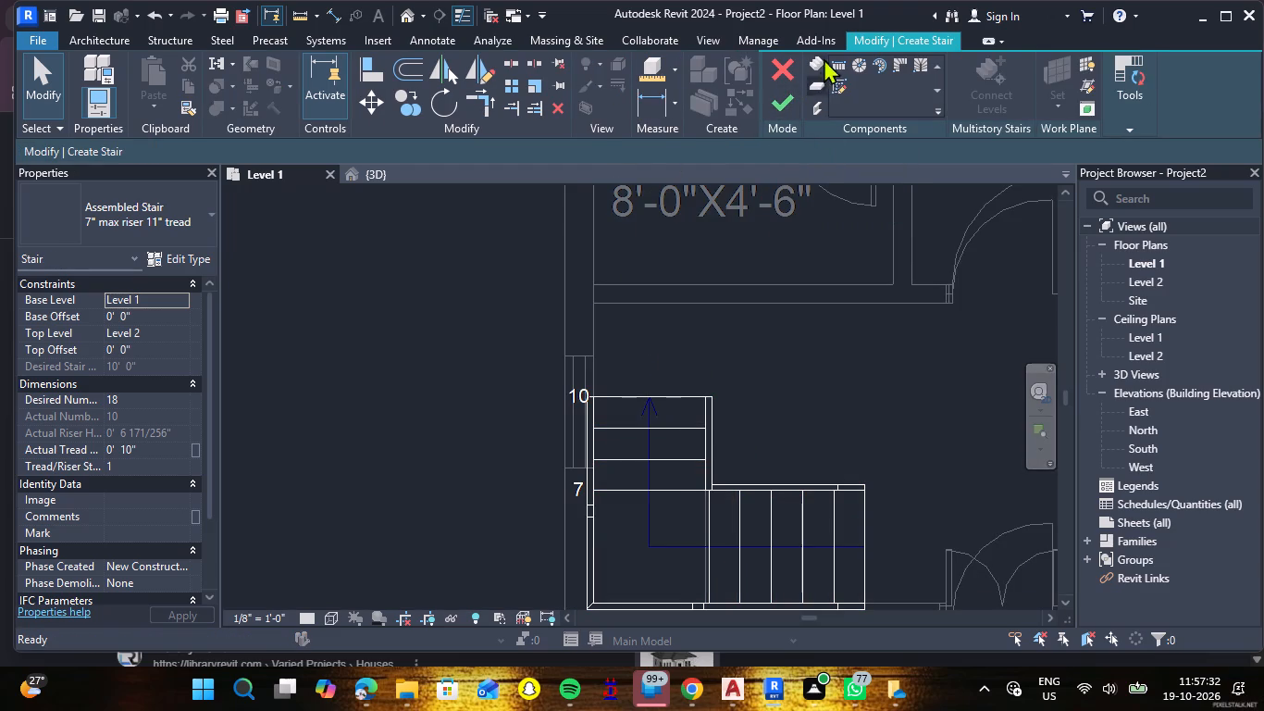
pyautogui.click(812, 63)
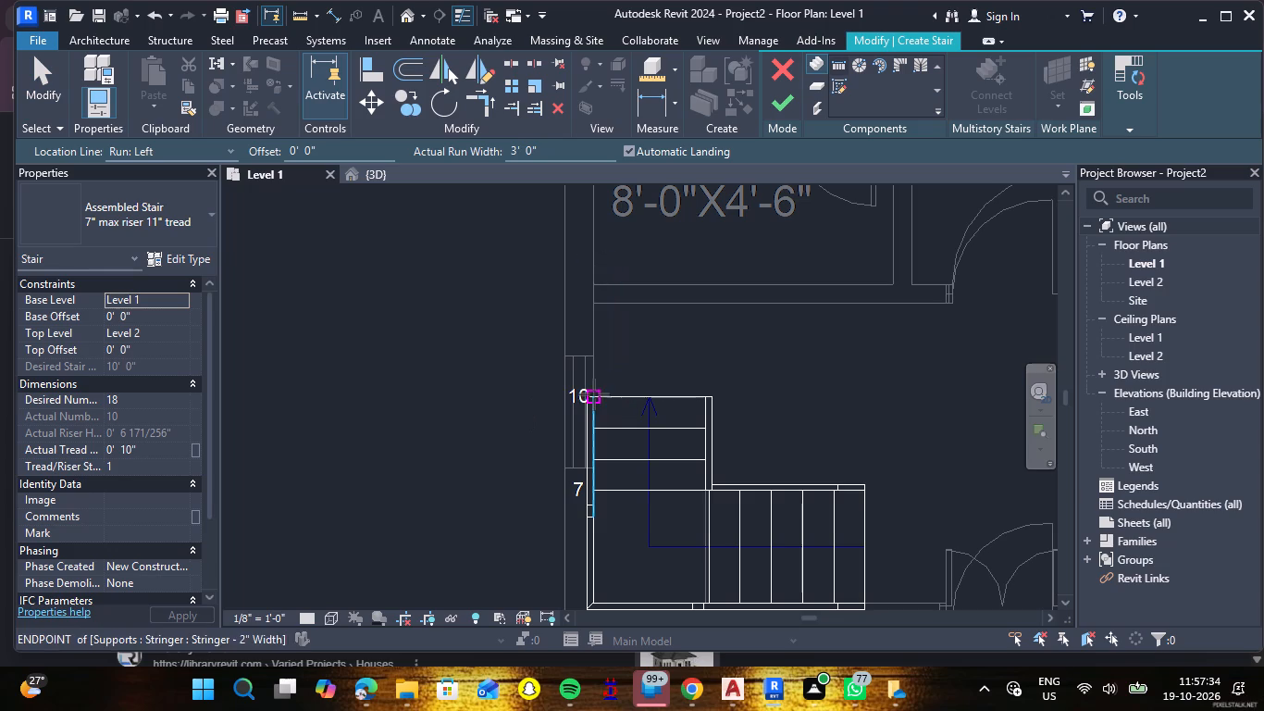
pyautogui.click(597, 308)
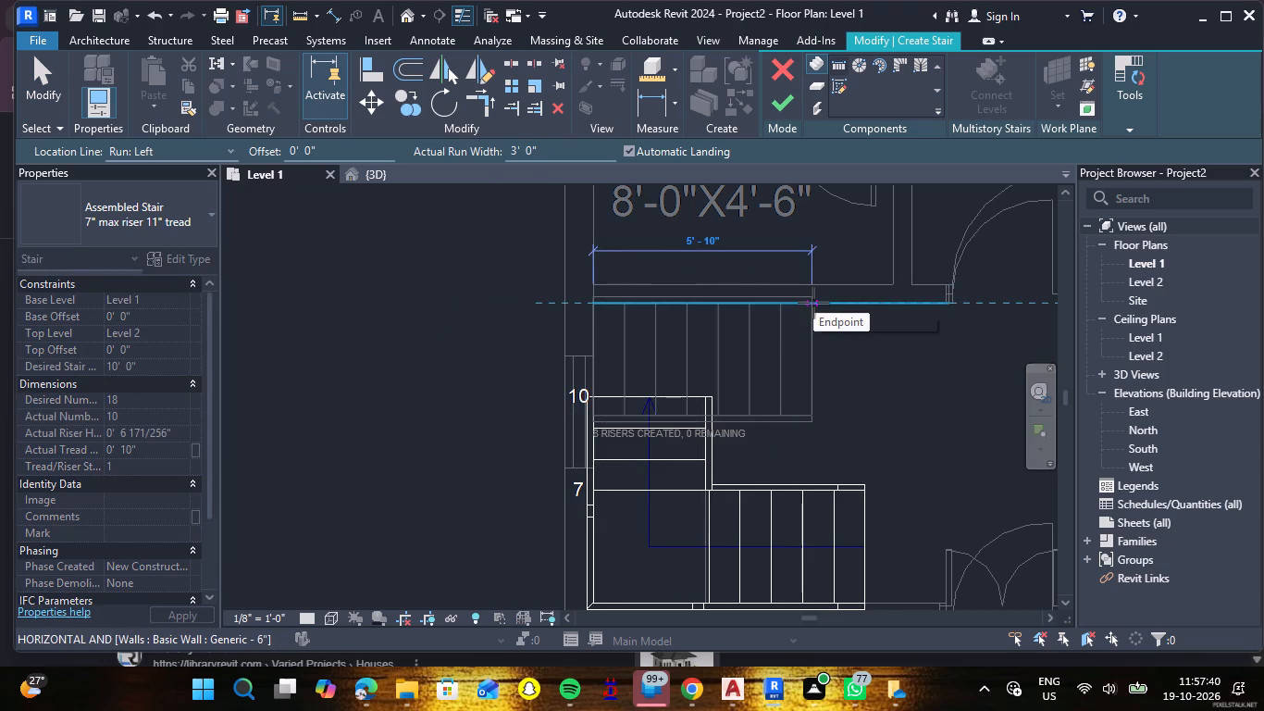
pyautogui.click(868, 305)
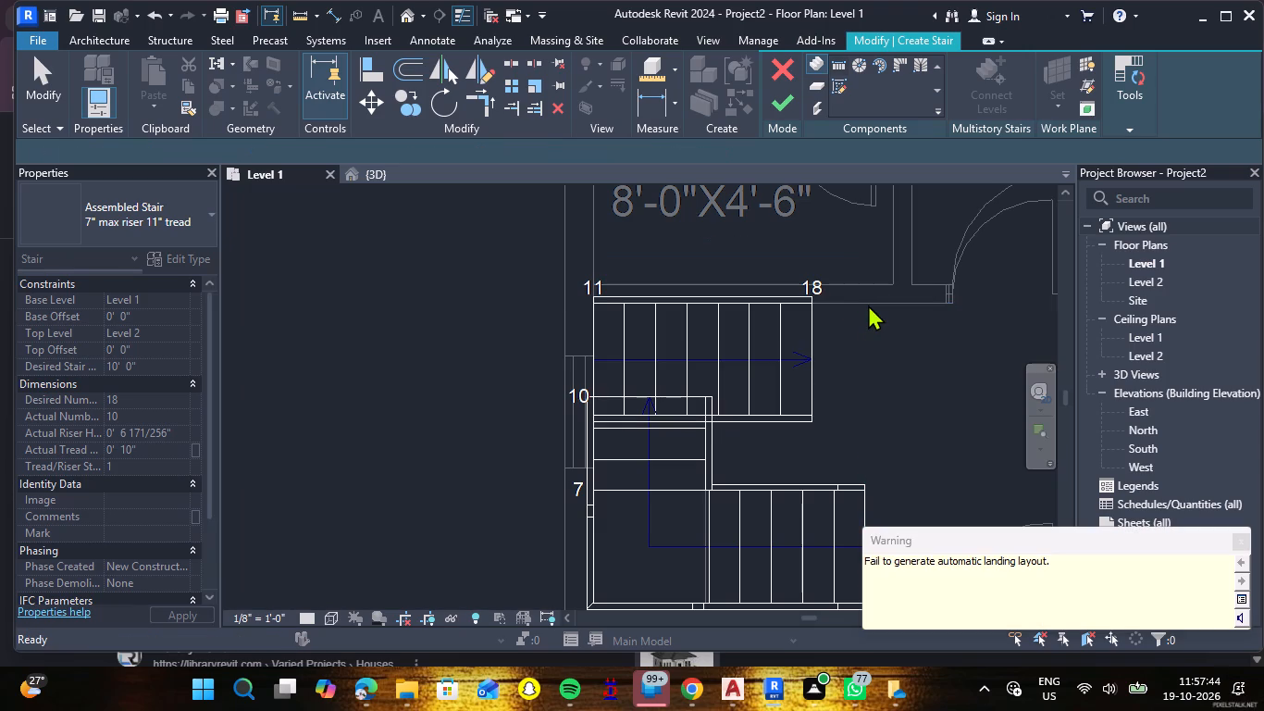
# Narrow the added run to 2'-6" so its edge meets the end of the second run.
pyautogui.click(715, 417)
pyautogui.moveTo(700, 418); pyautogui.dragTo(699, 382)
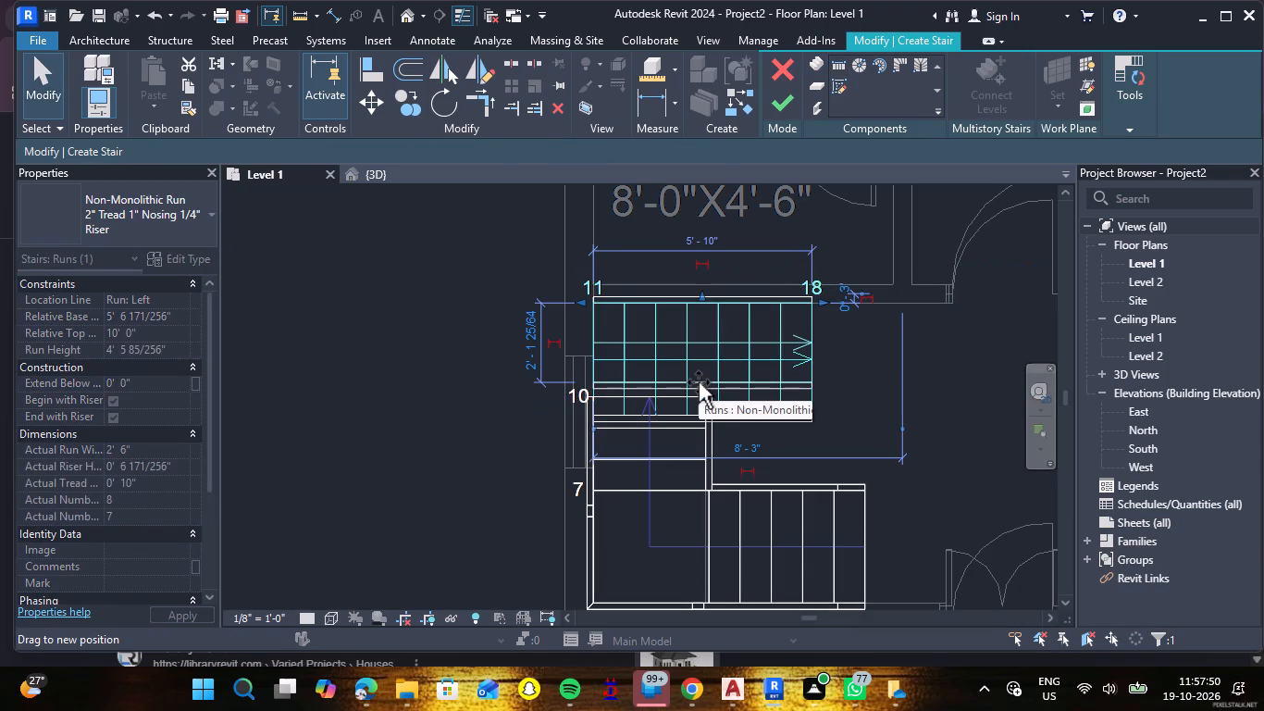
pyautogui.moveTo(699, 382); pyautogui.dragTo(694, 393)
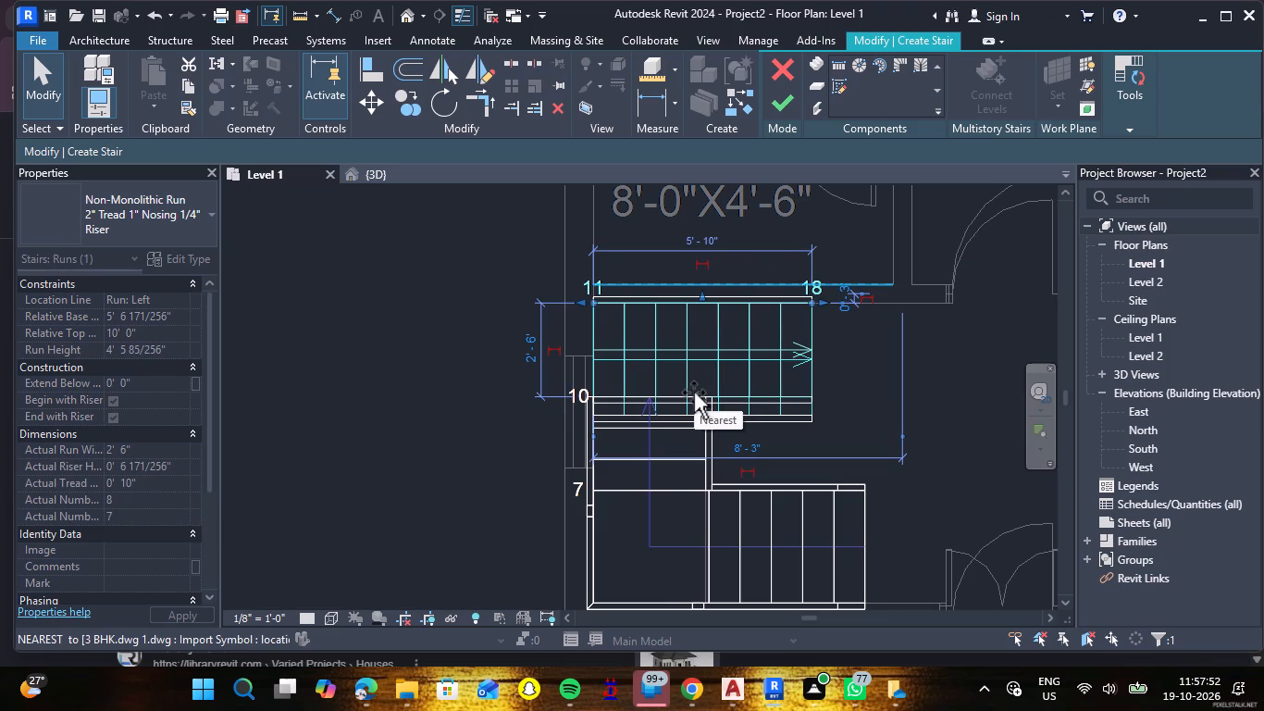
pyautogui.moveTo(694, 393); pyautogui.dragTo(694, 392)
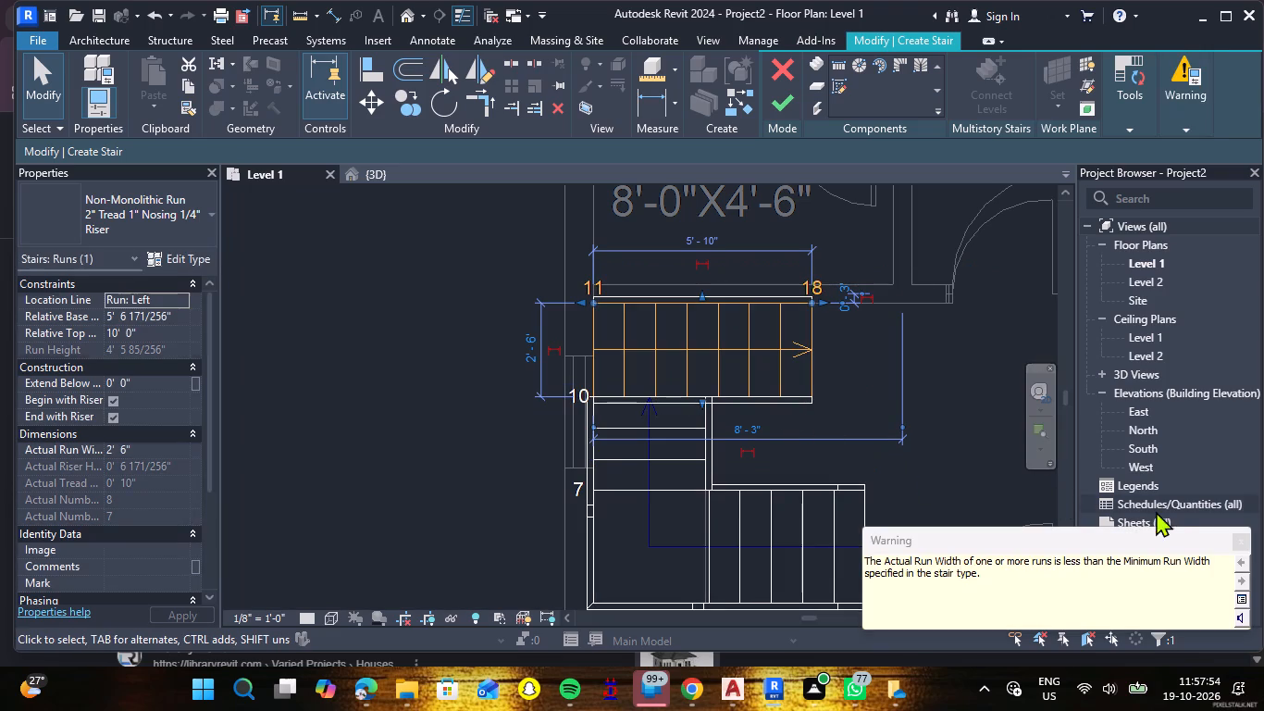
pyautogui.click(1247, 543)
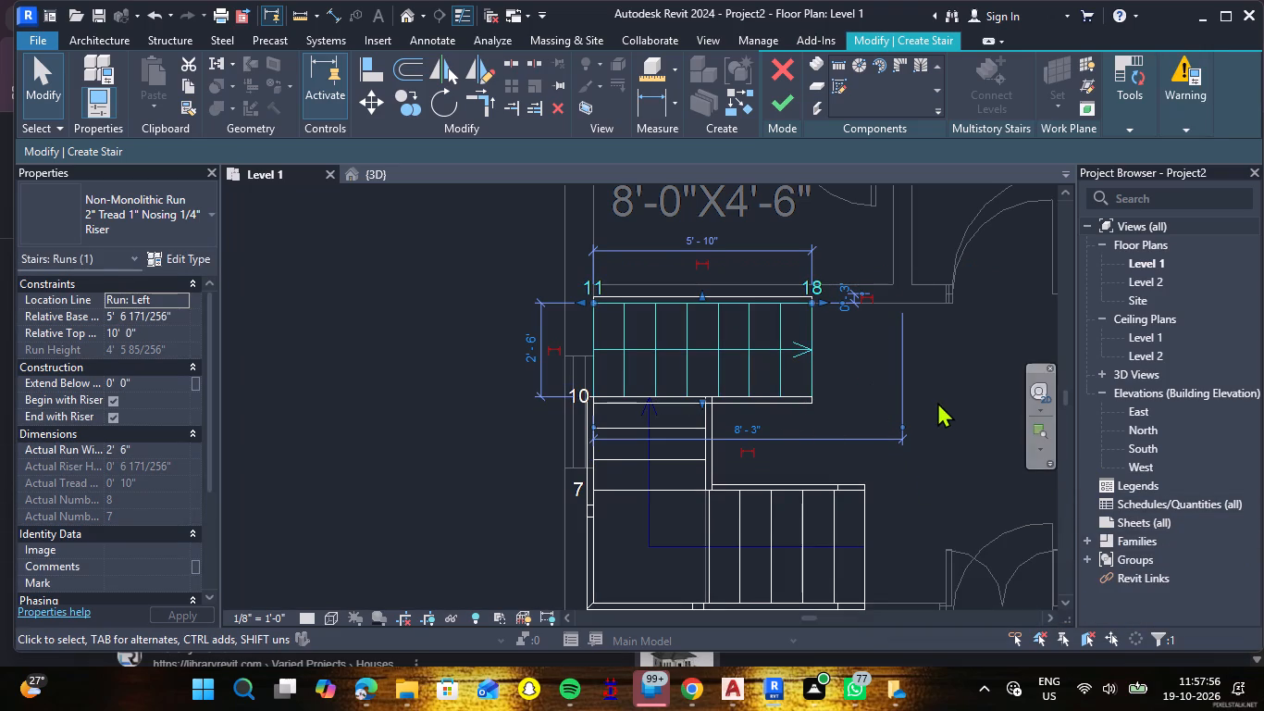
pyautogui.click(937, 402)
# Examine the three-run stair from several angles in the 3D view.
pyautogui.click(393, 179)
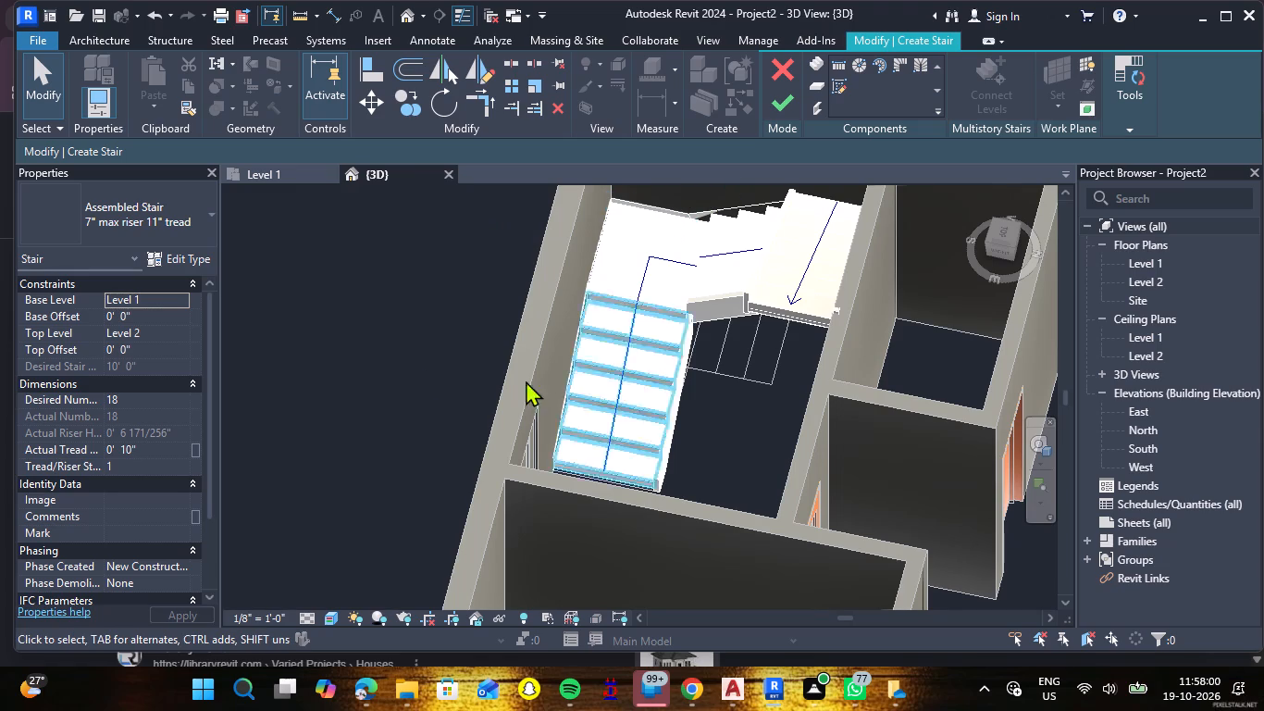
pyautogui.keyDown('shift'); pyautogui.moveTo(373, 370); pyautogui.dragTo(423, 361, button='middle'); pyautogui.keyUp('shift')
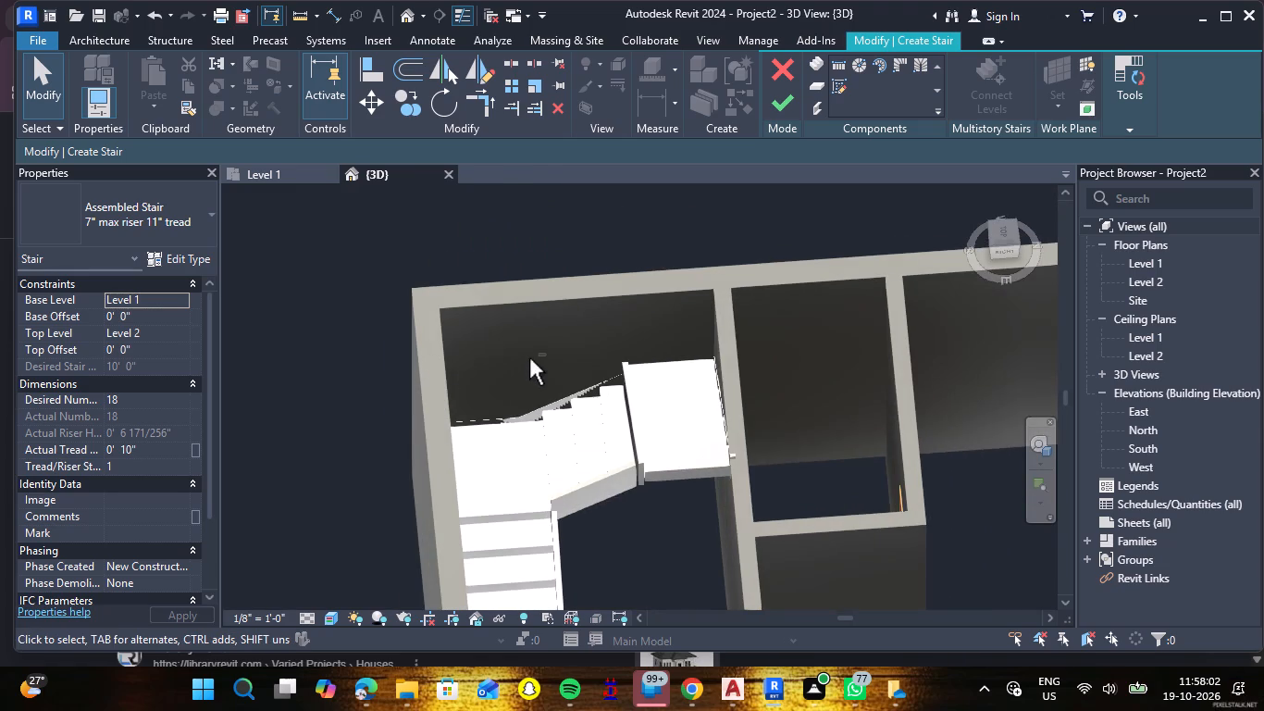
pyautogui.scroll(-4, 538, 367)
pyautogui.keyDown('shift'); pyautogui.middleClick(413, 431); pyautogui.keyUp('shift')
pyautogui.keyDown('shift'); pyautogui.scroll(-1, 662, 447); pyautogui.keyUp('shift')
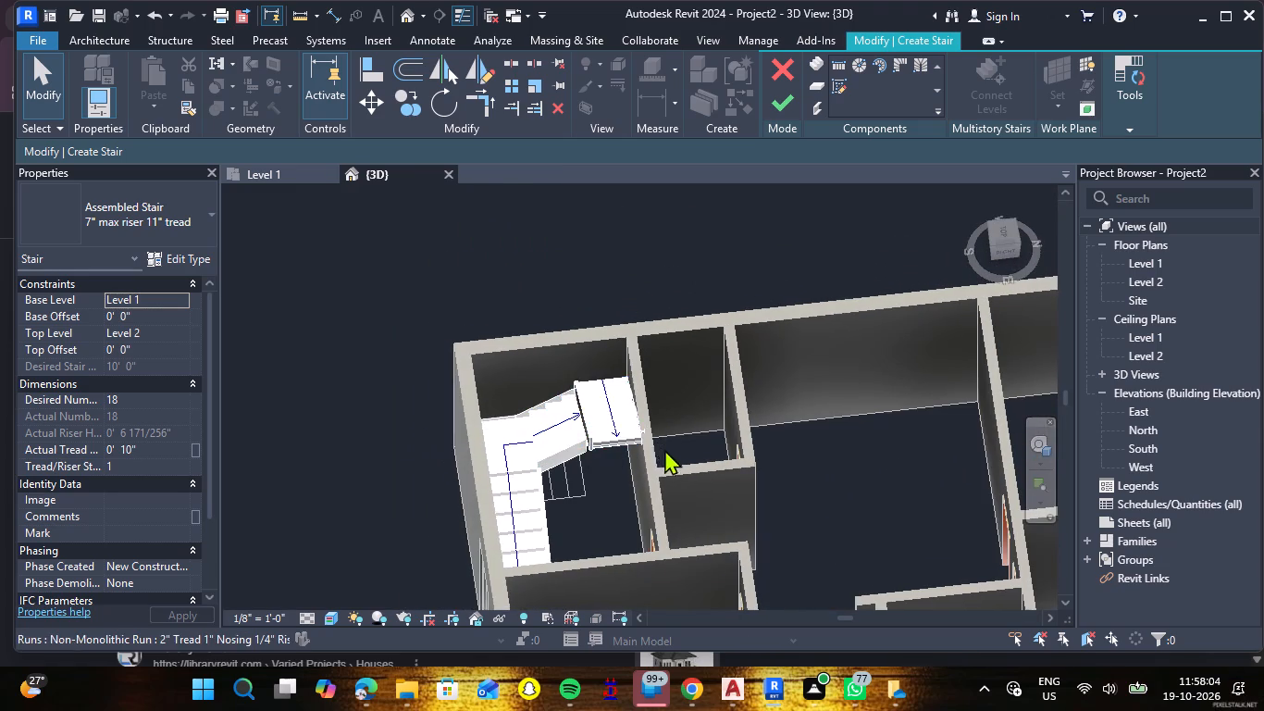
pyautogui.keyDown('shift'); pyautogui.scroll(-6, 664, 449); pyautogui.keyUp('shift')
pyautogui.keyDown('shift'); pyautogui.scroll(-1, 560, 530); pyautogui.keyUp('shift')
pyautogui.keyDown('shift'); pyautogui.moveTo(560, 530); pyautogui.dragTo(715, 503, button='middle'); pyautogui.keyUp('shift')
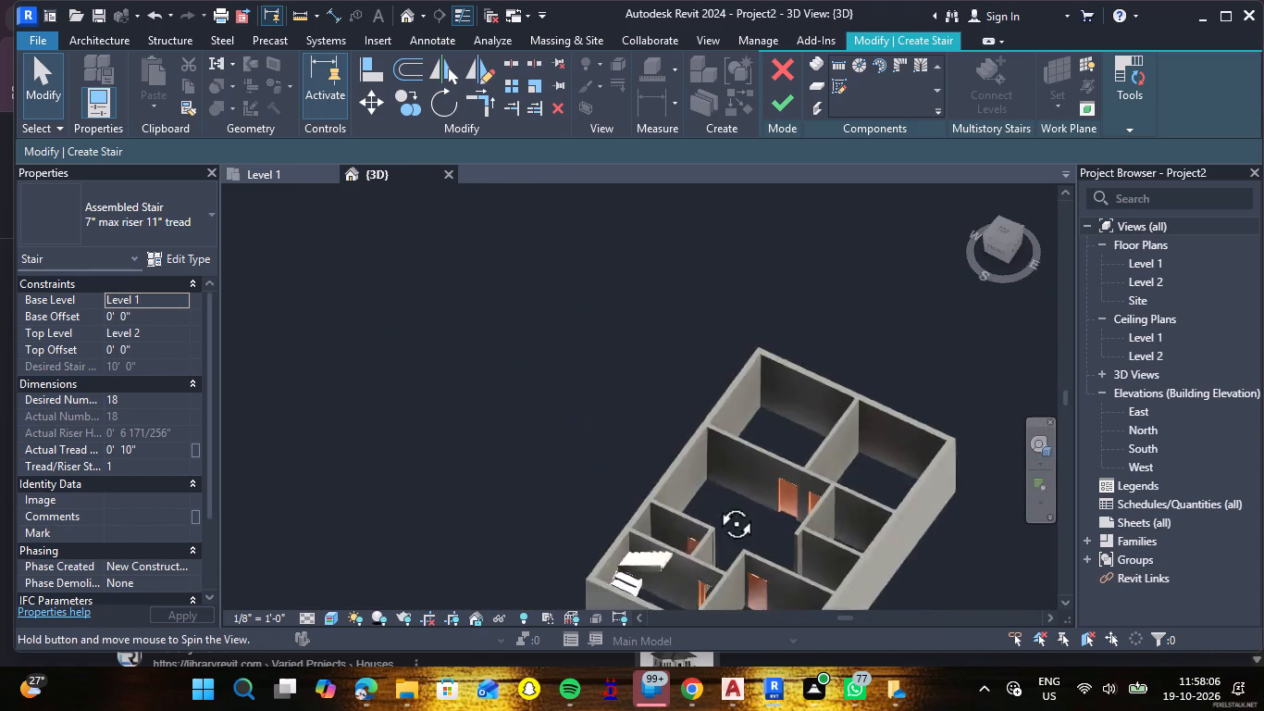
pyautogui.keyDown('shift'); pyautogui.moveTo(715, 503); pyautogui.dragTo(730, 504, button='middle'); pyautogui.keyUp('shift')
pyautogui.scroll(-4, 750, 558)
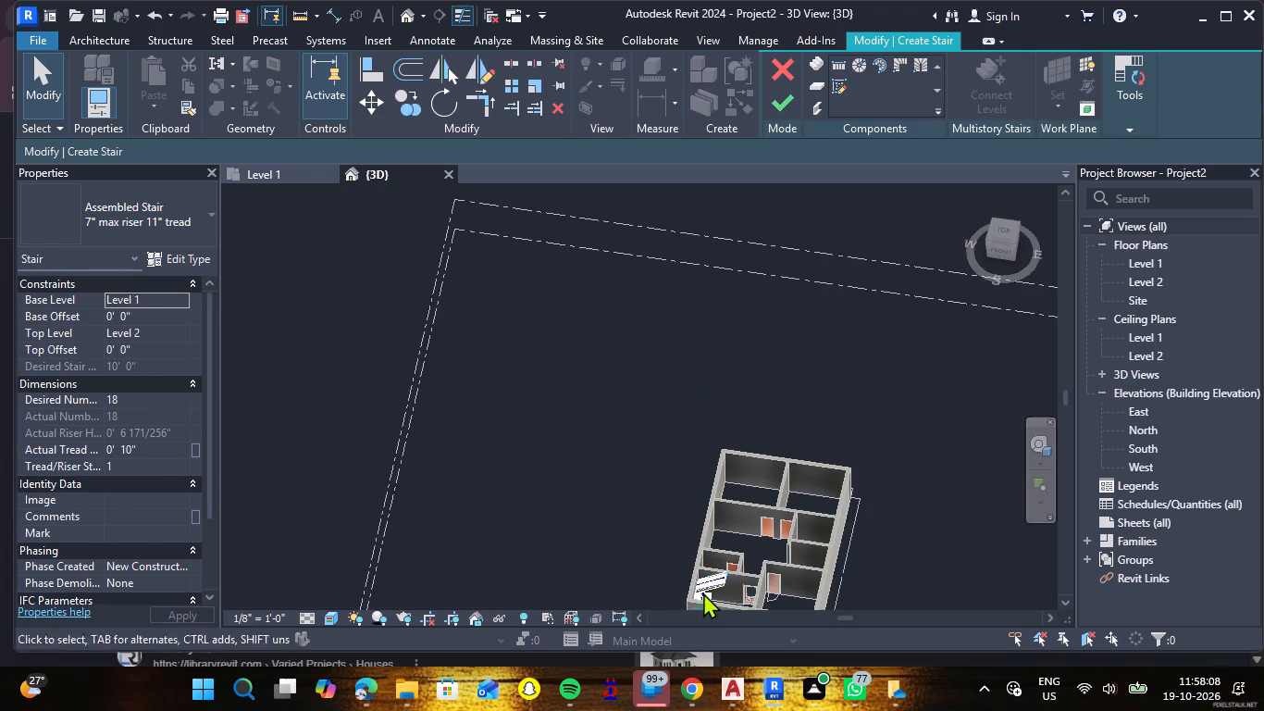
pyautogui.scroll(8, 702, 588)
pyautogui.scroll(-7, 714, 572)
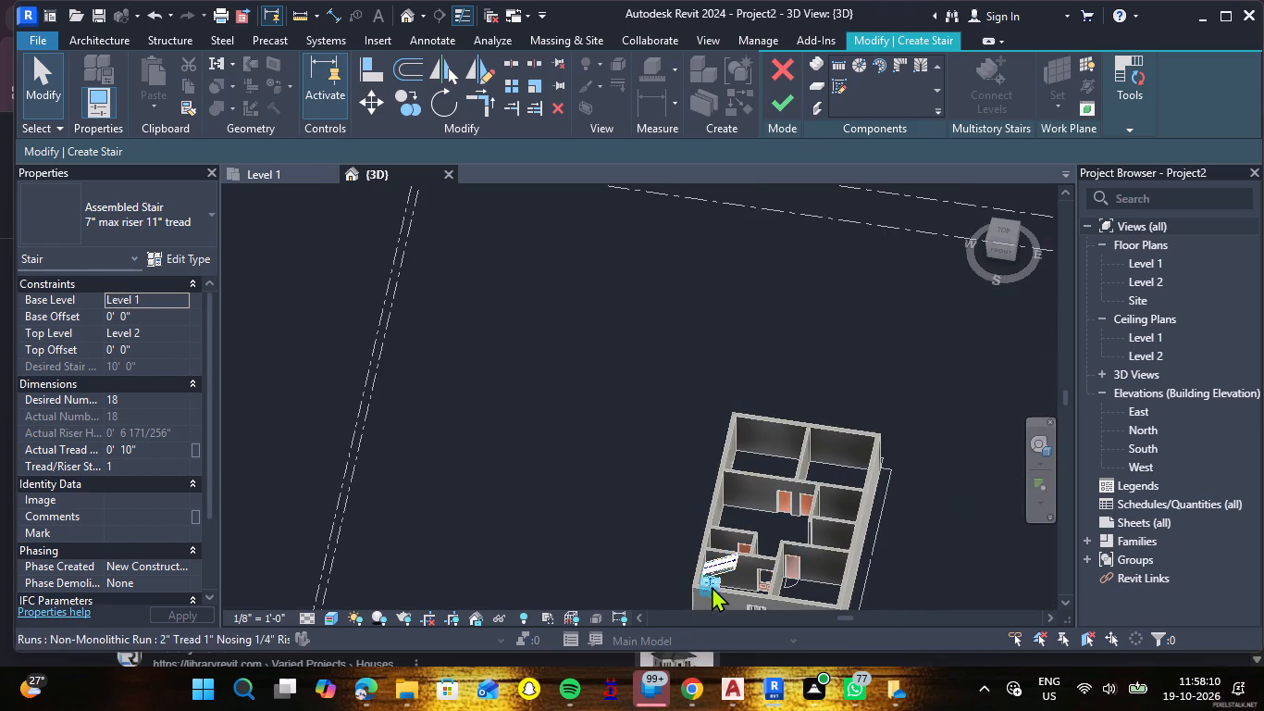
pyautogui.scroll(13, 712, 591)
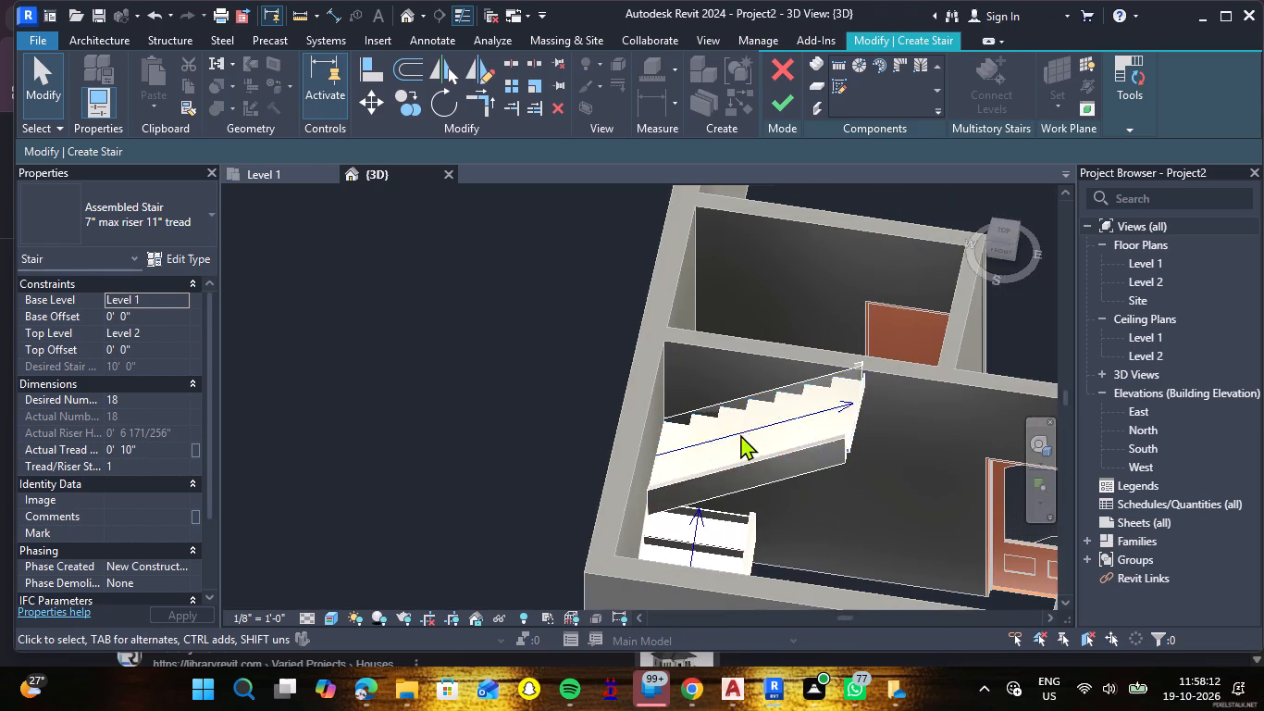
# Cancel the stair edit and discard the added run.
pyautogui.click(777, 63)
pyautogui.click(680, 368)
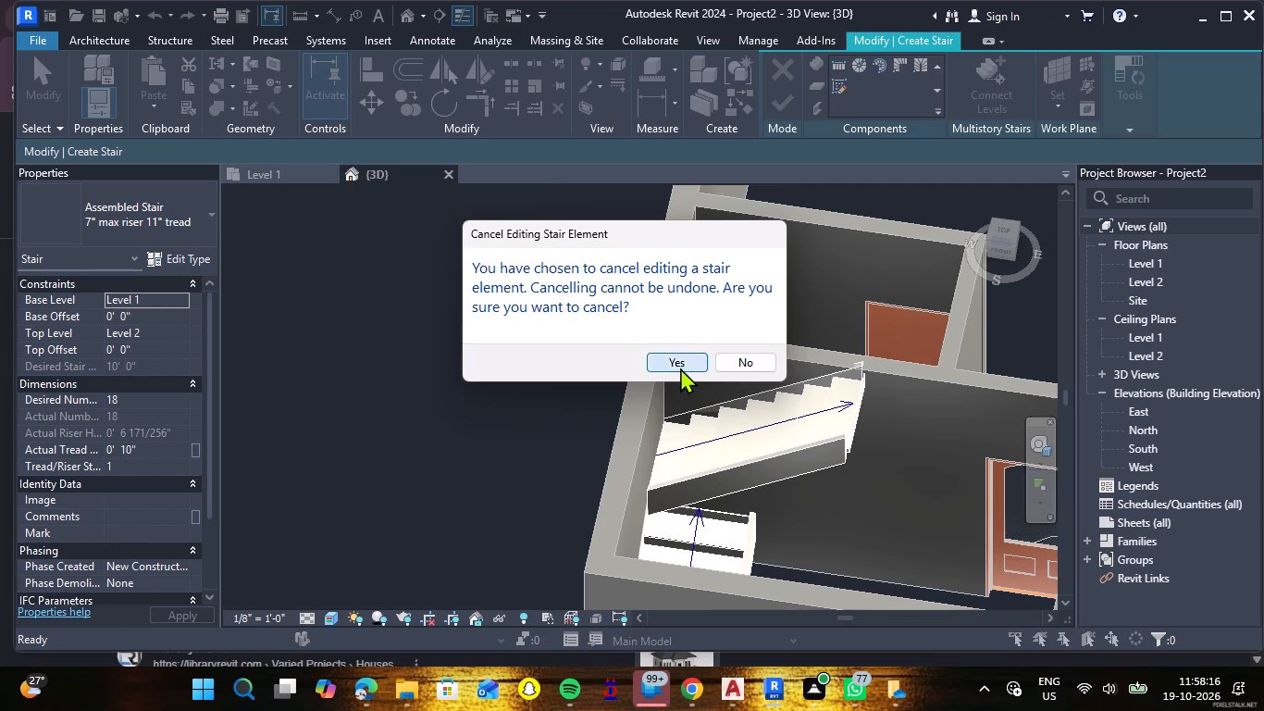
# Examine the stair and its position in the house from several angles in the 3D view.
pyautogui.scroll(-2, 774, 449)
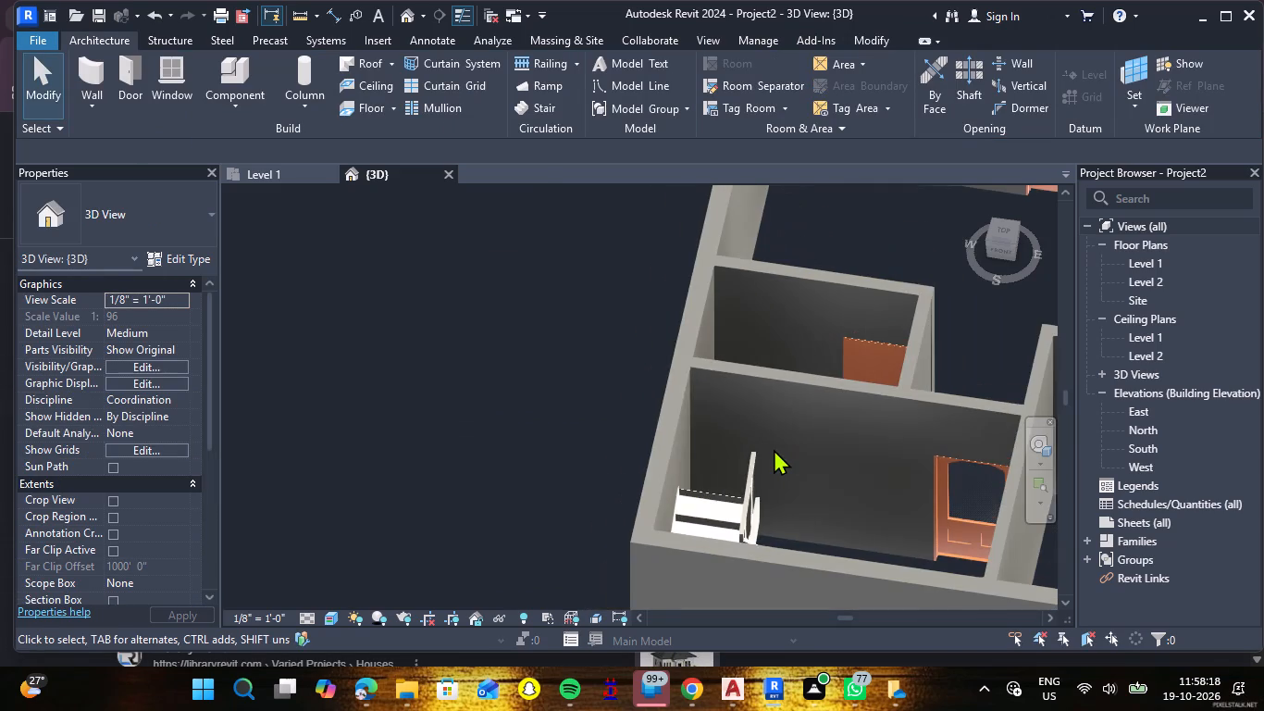
pyautogui.scroll(-3, 703, 418)
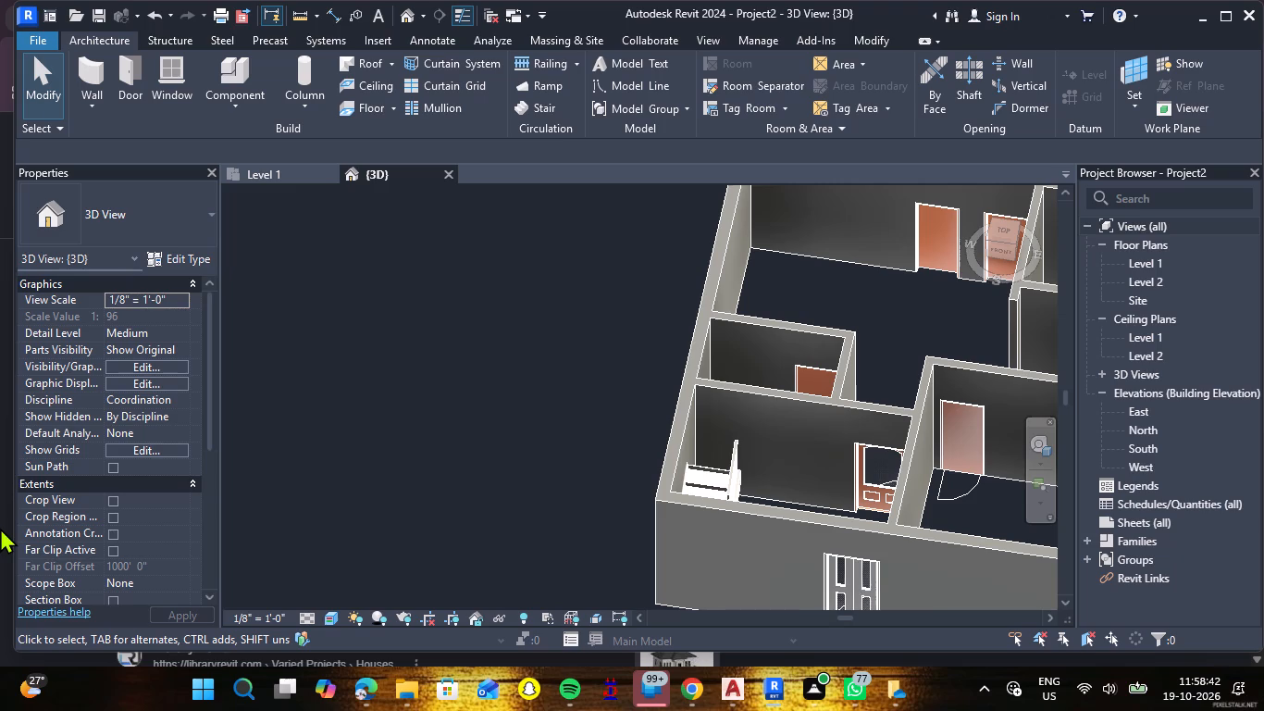
pyautogui.rightClick(0, 528)
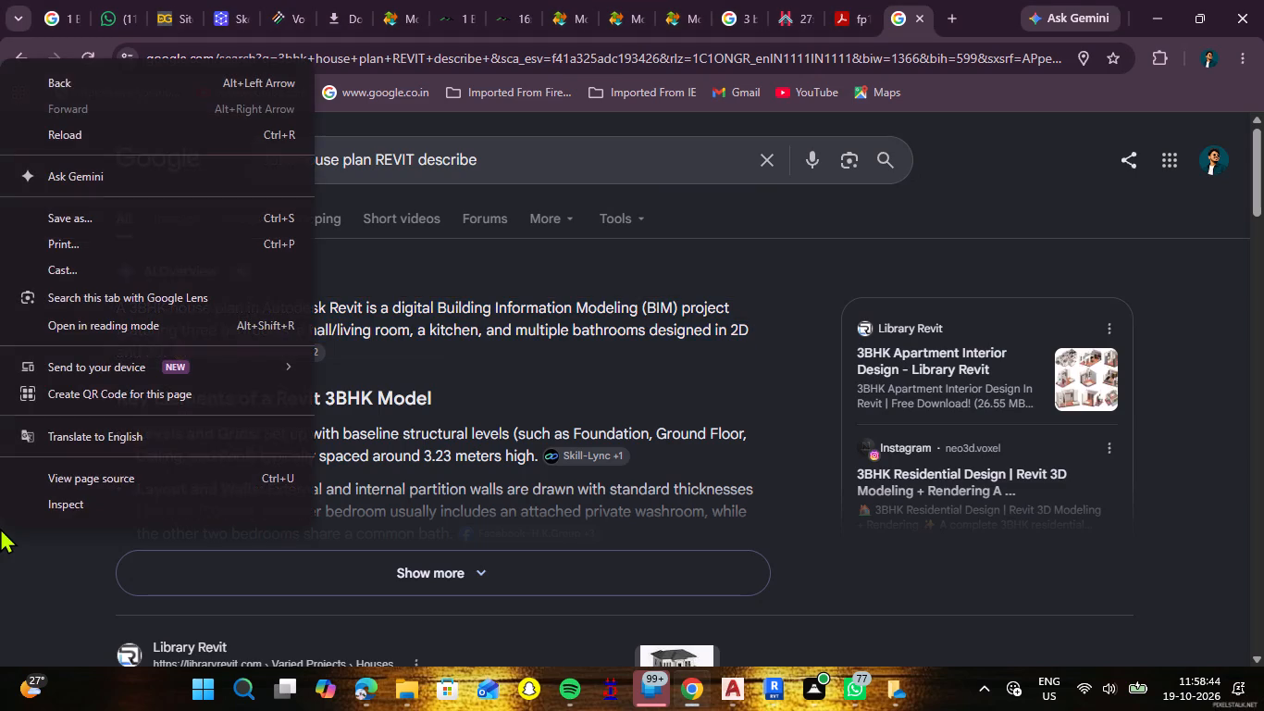
pyautogui.click(767, 699)
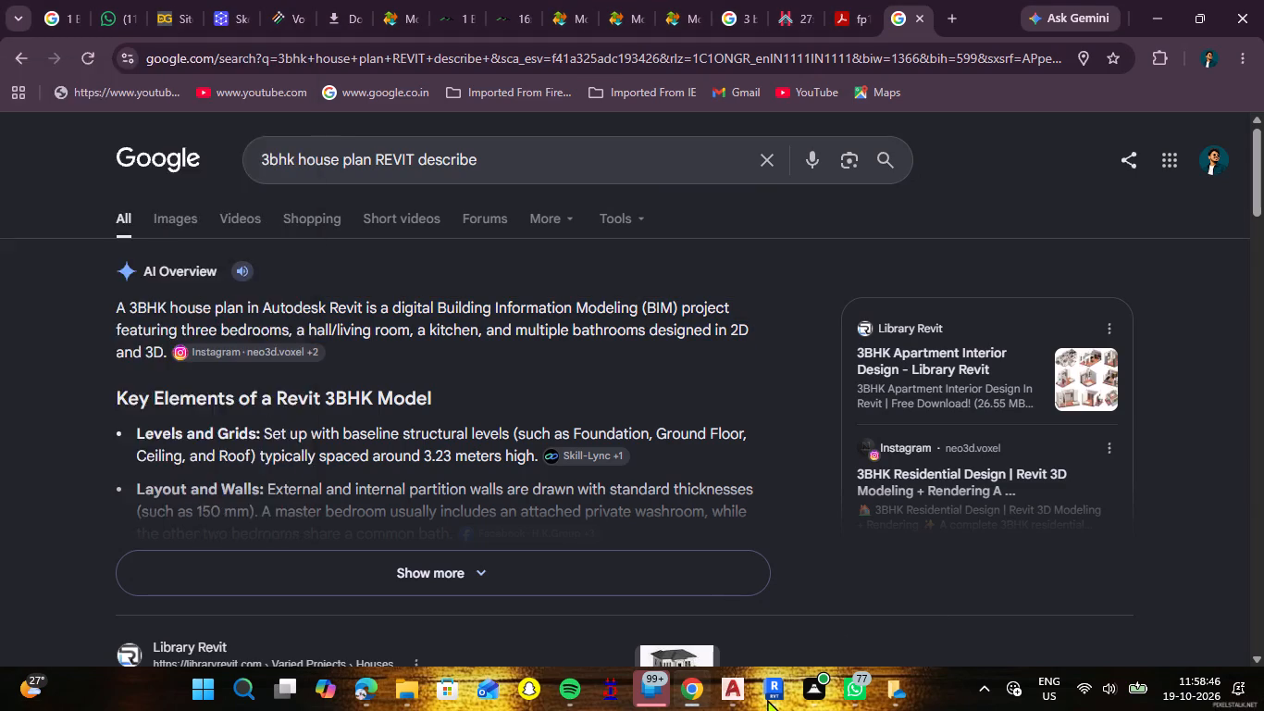
pyautogui.scroll(-5, 752, 416)
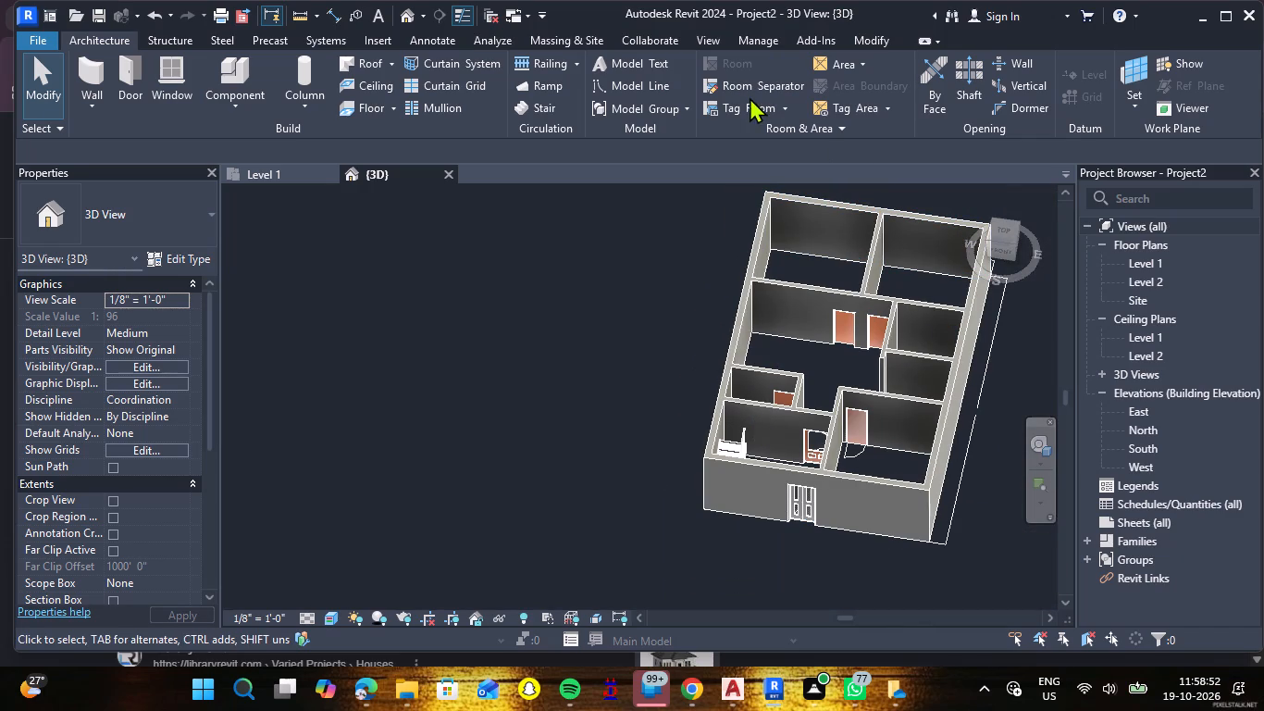
pyautogui.scroll(-3, 750, 97)
pyautogui.scroll(-4, 851, 518)
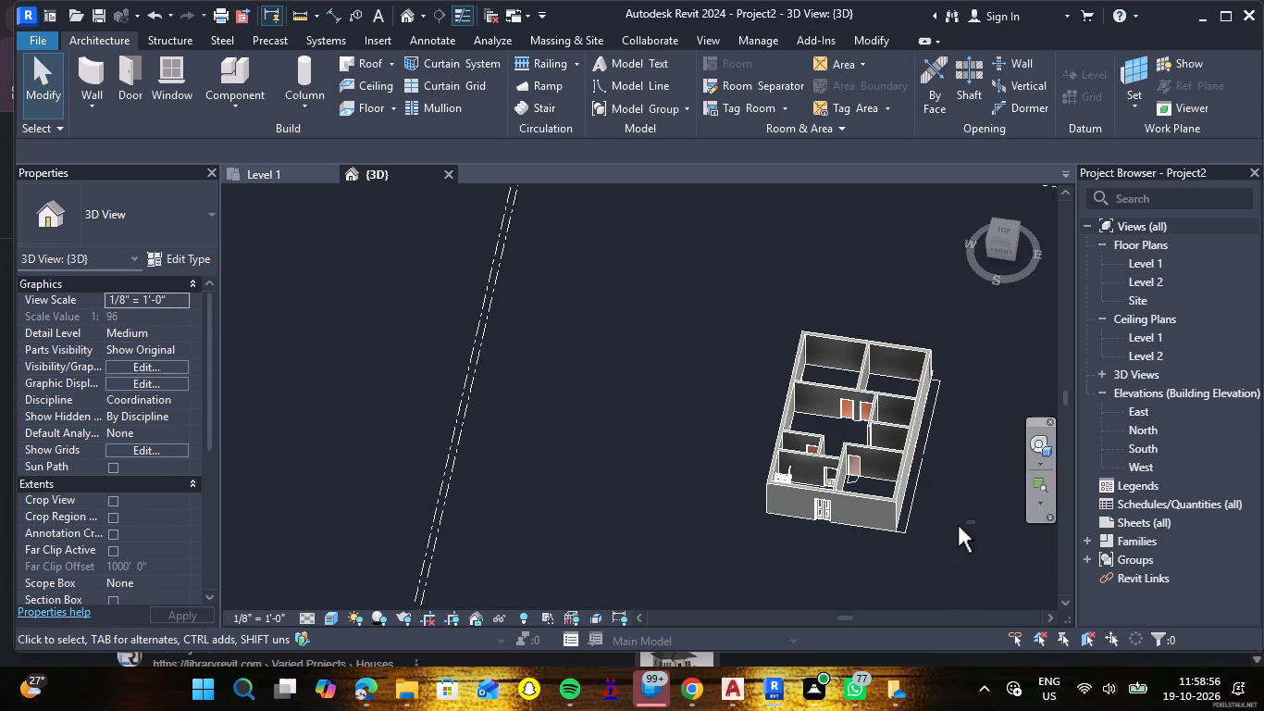
pyautogui.keyDown('shift'); pyautogui.moveTo(957, 526); pyautogui.dragTo(804, 526, button='middle'); pyautogui.keyUp('shift')
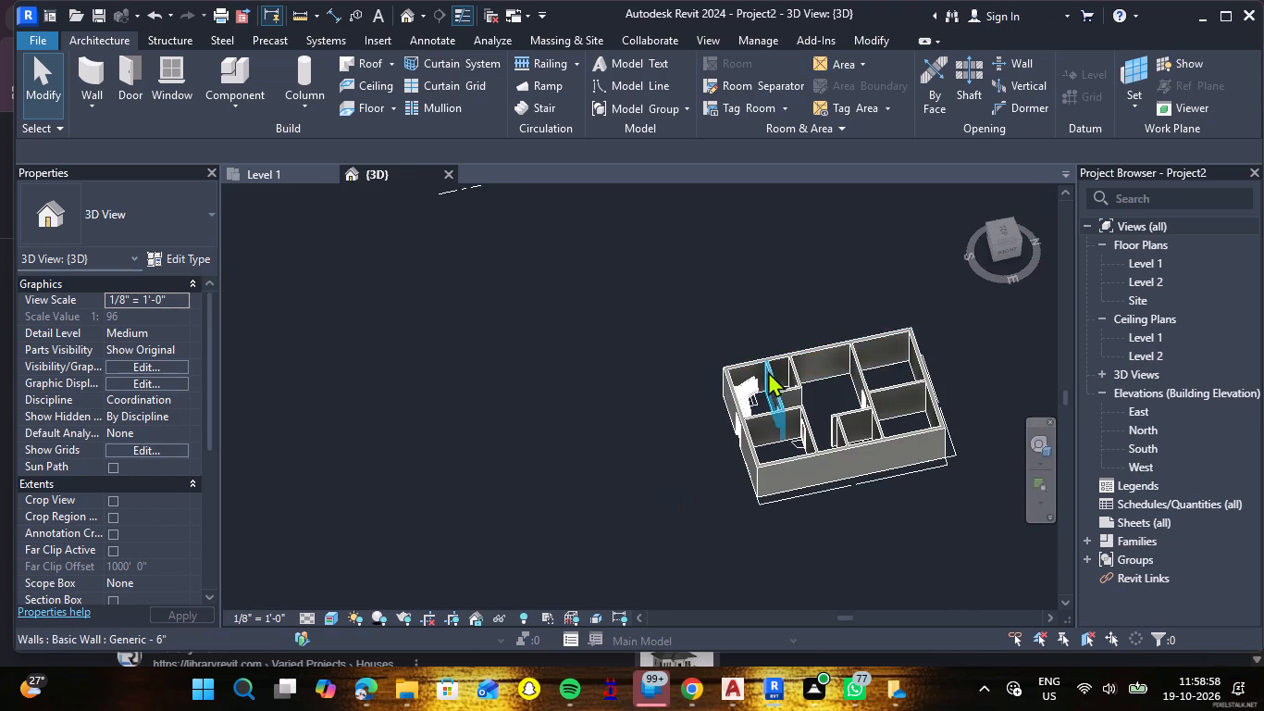
pyautogui.scroll(8, 763, 369)
pyautogui.scroll(5, 757, 445)
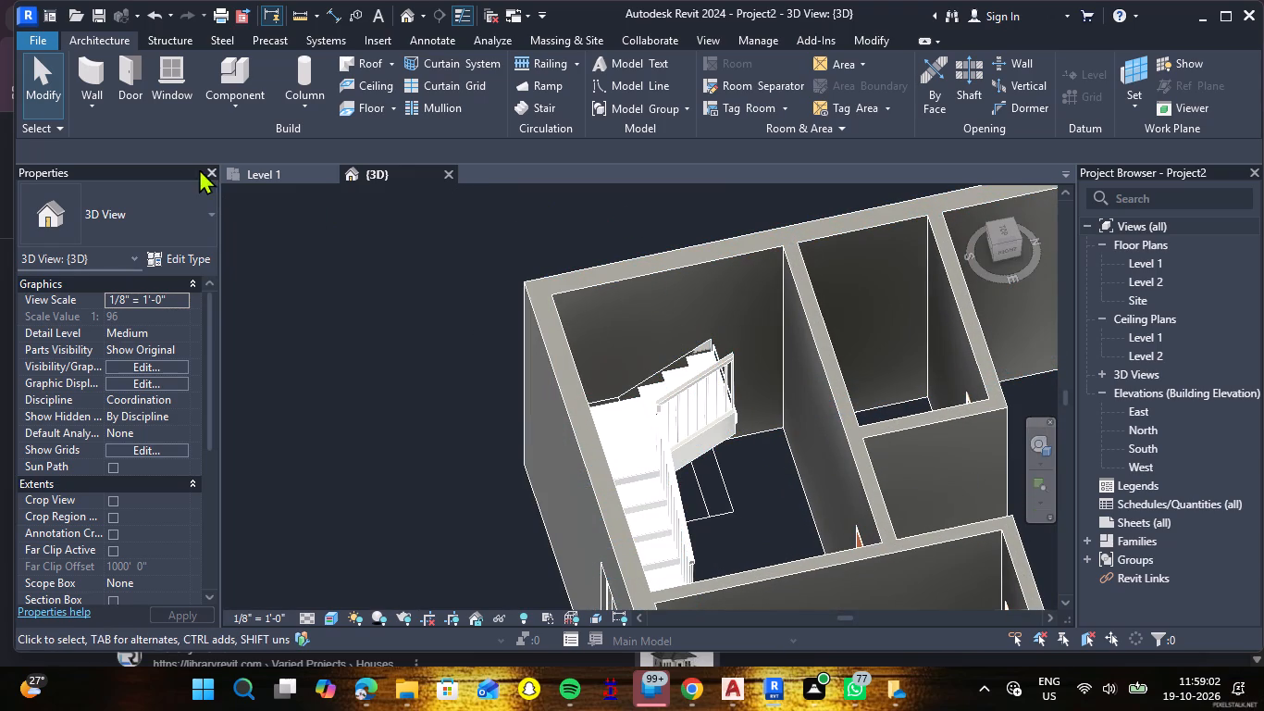
# Delete the existing L-shaped stair in the Level 1 floor plan.
pyautogui.moveTo(251, 166); pyautogui.dragTo(242, 166)
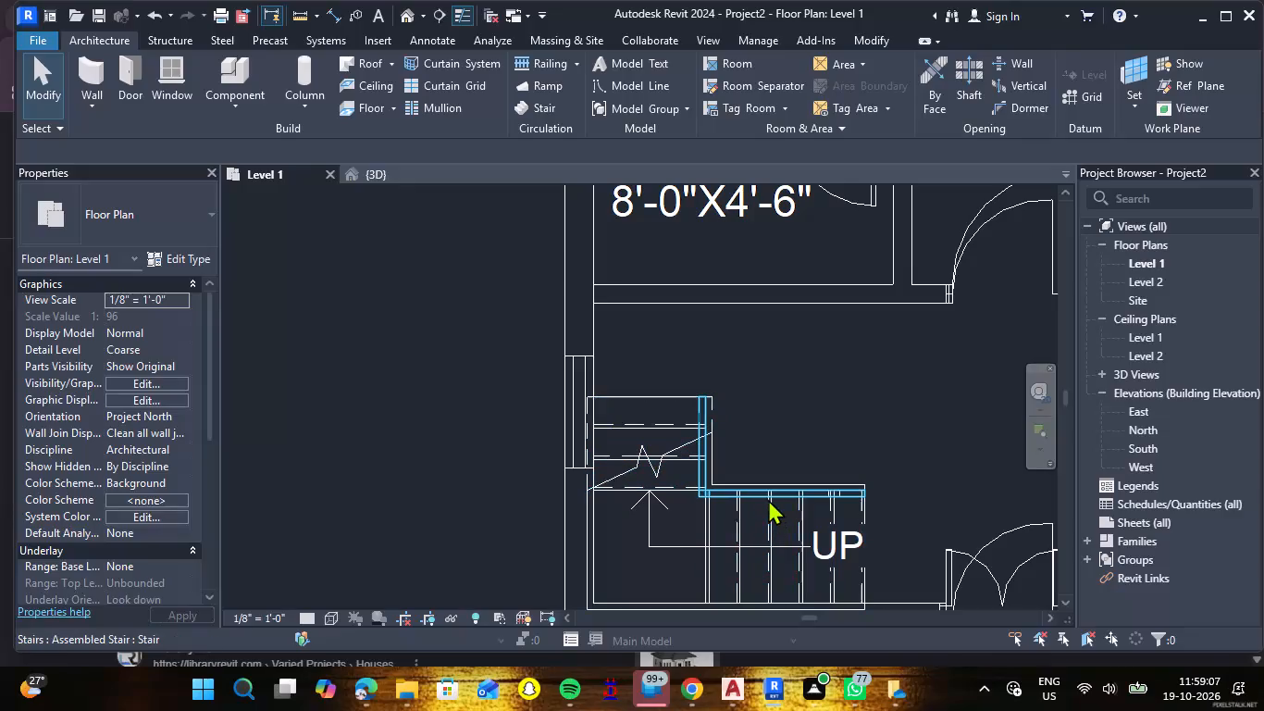
pyautogui.click(702, 480)
pyautogui.moveTo(702, 480); pyautogui.dragTo(699, 489)
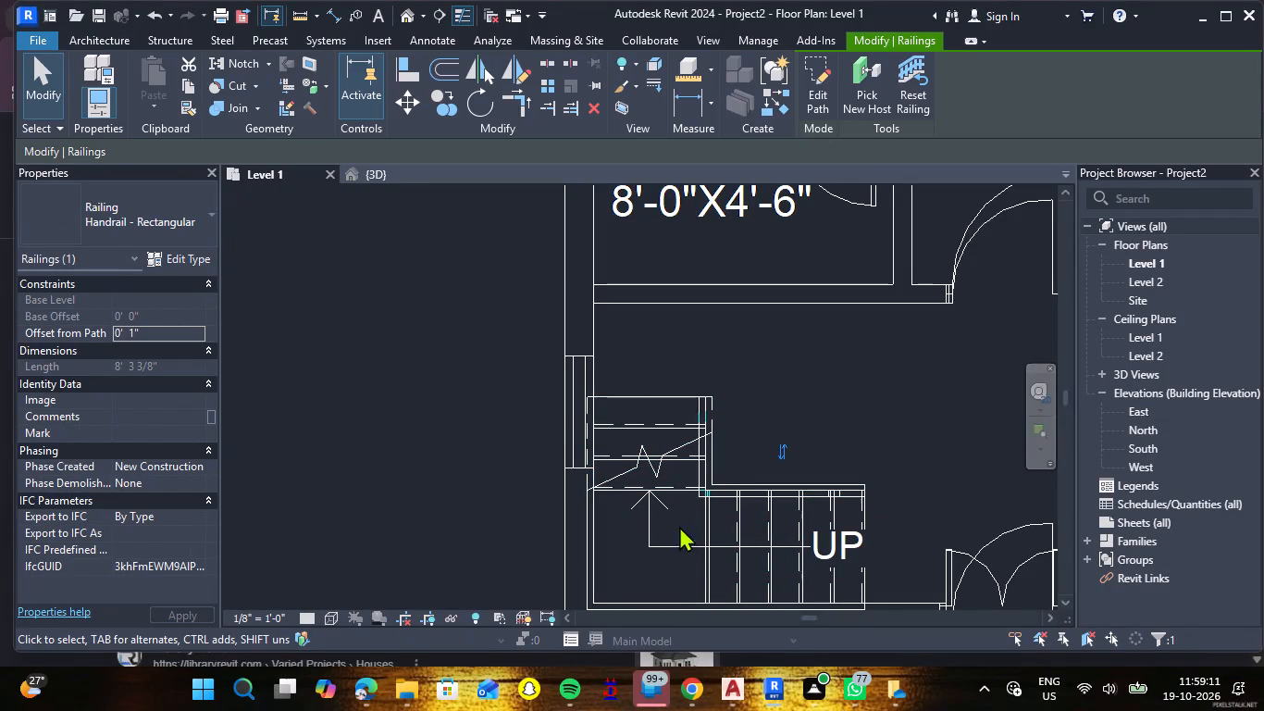
pyautogui.click(707, 525)
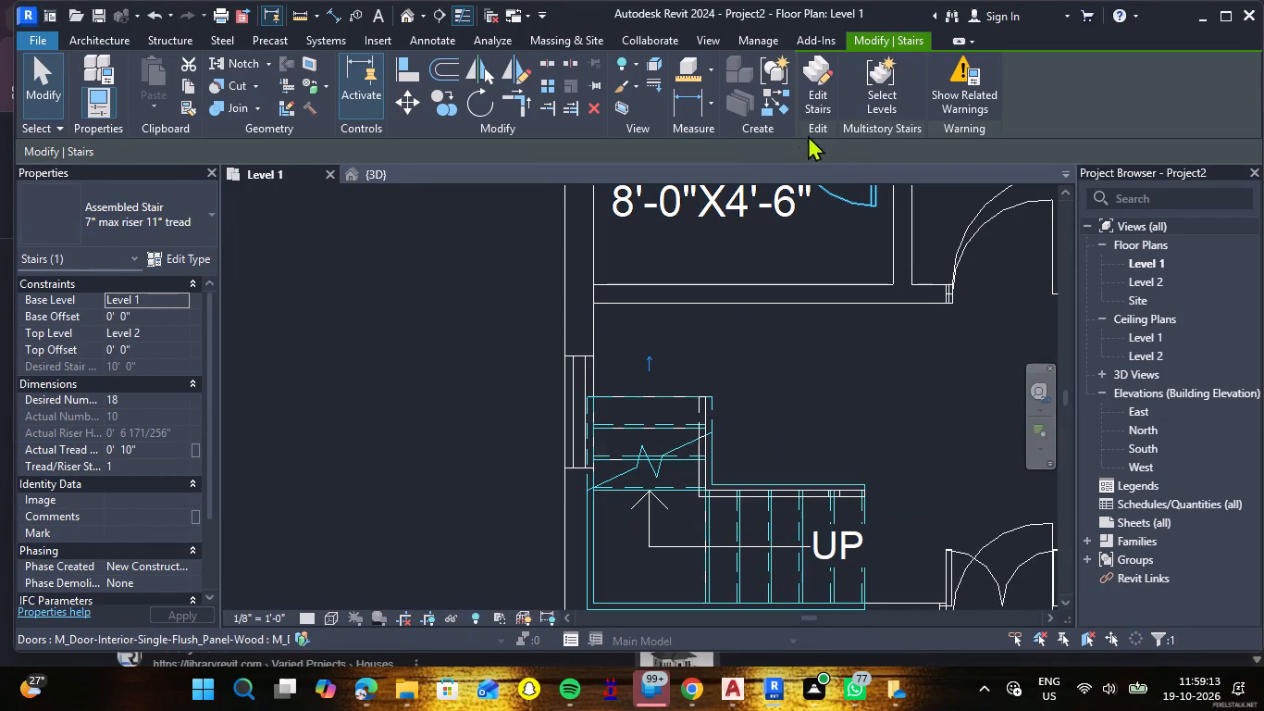
pyautogui.press('Delete')
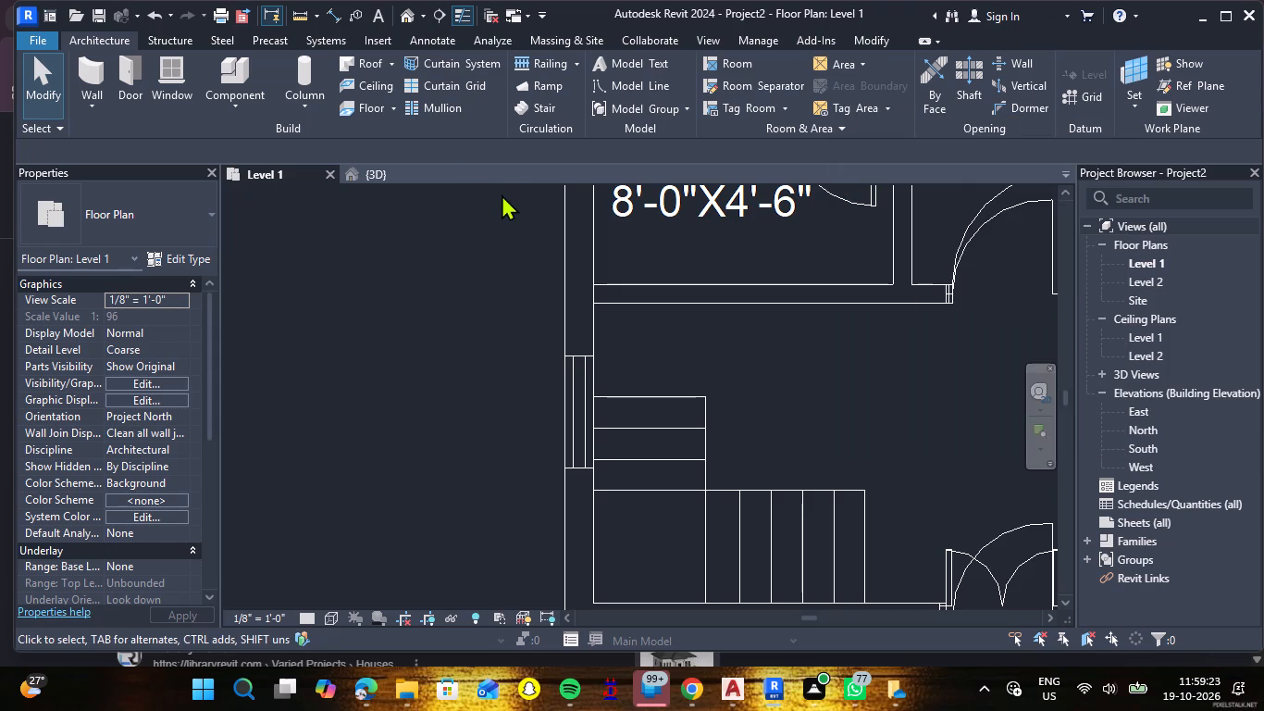
# Start a new stair and draw its first run, 3'-0" wide with five treads, along the lower wall over the CAD stair outline.
pyautogui.click(554, 109)
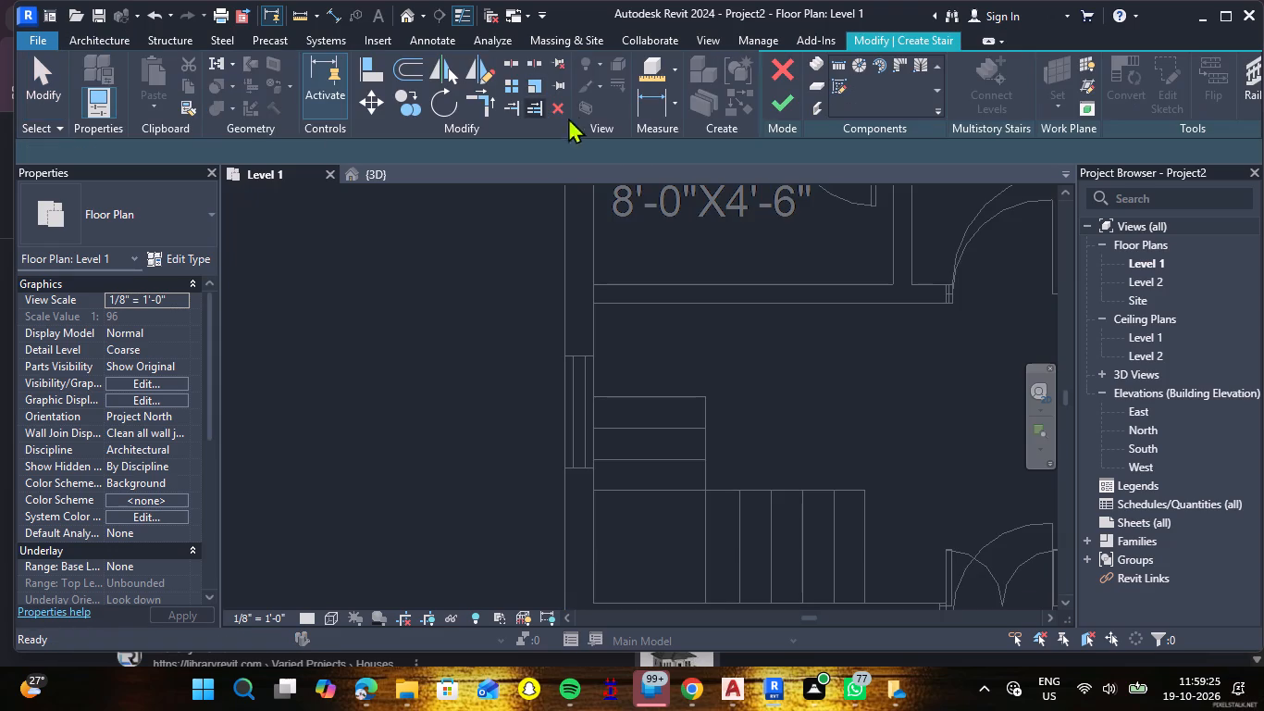
pyautogui.click(816, 88)
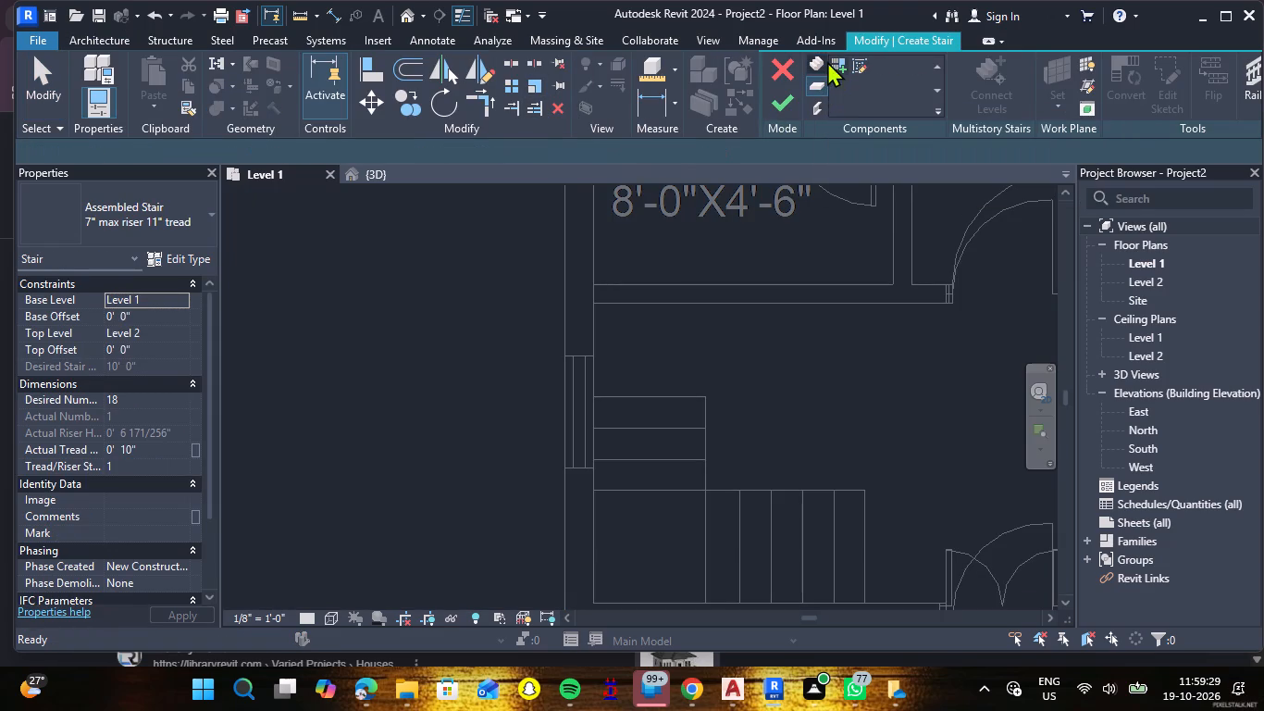
pyautogui.click(835, 60)
pyautogui.click(841, 70)
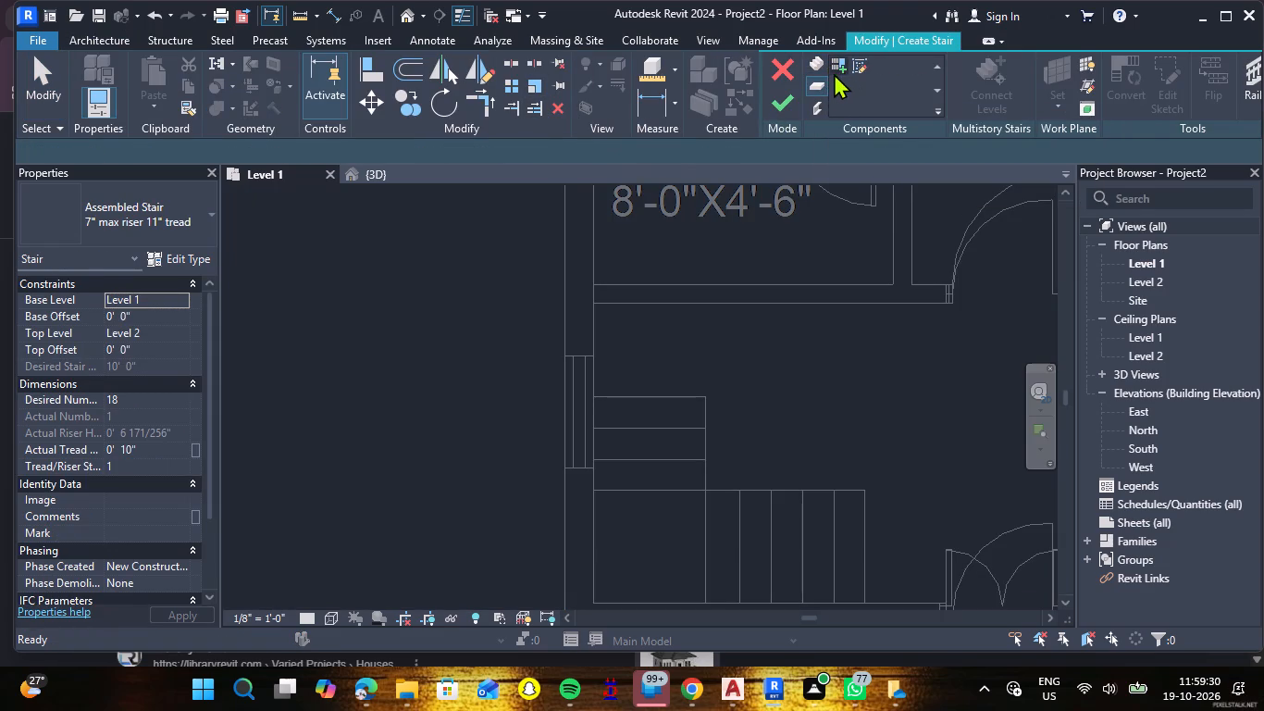
pyautogui.click(810, 67)
pyautogui.moveTo(868, 604); pyautogui.dragTo(849, 604)
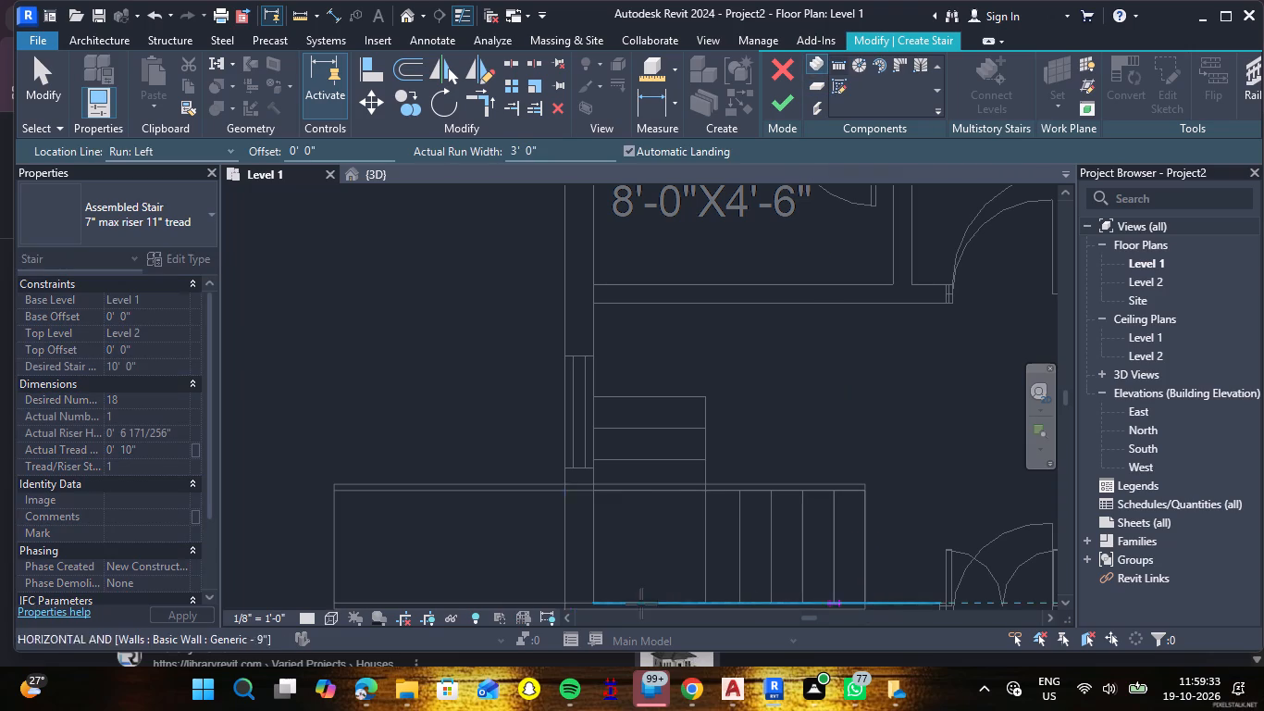
pyautogui.click(704, 603)
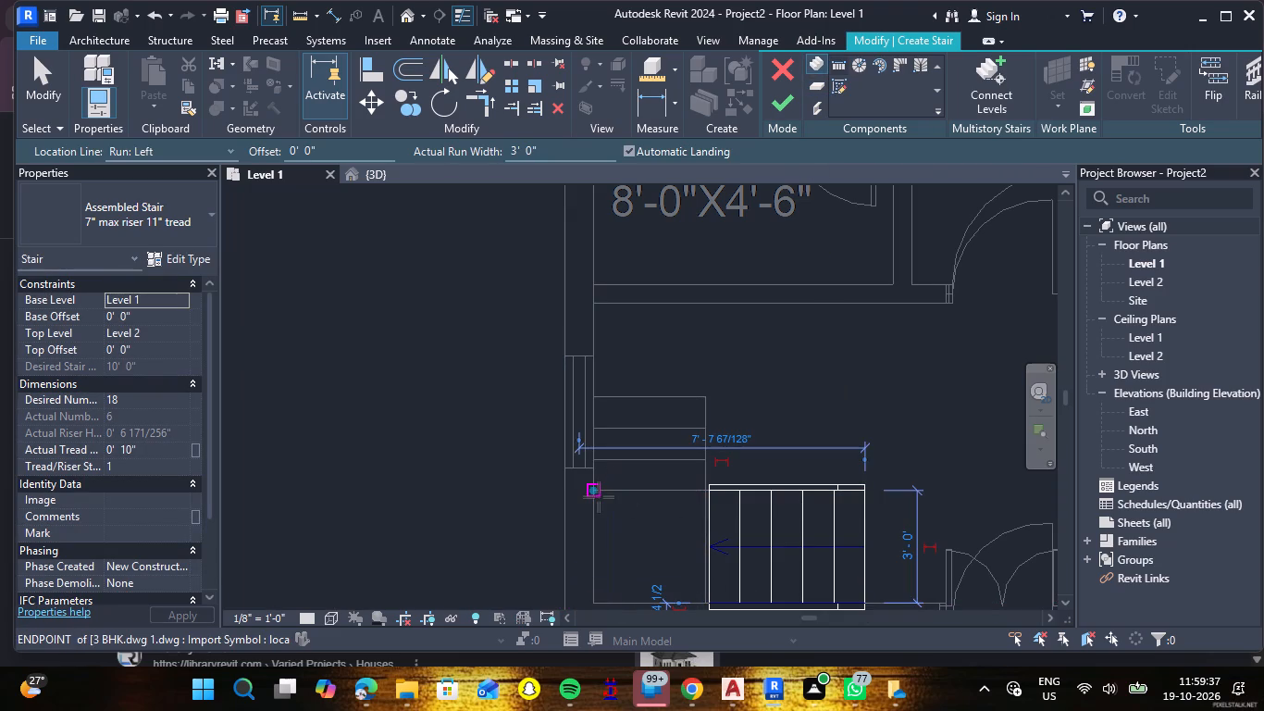
# Draw the second stair run, 3'-0" wide and 2'-6" long, up along the exterior wall over the CAD stair outline.
pyautogui.click(593, 491)
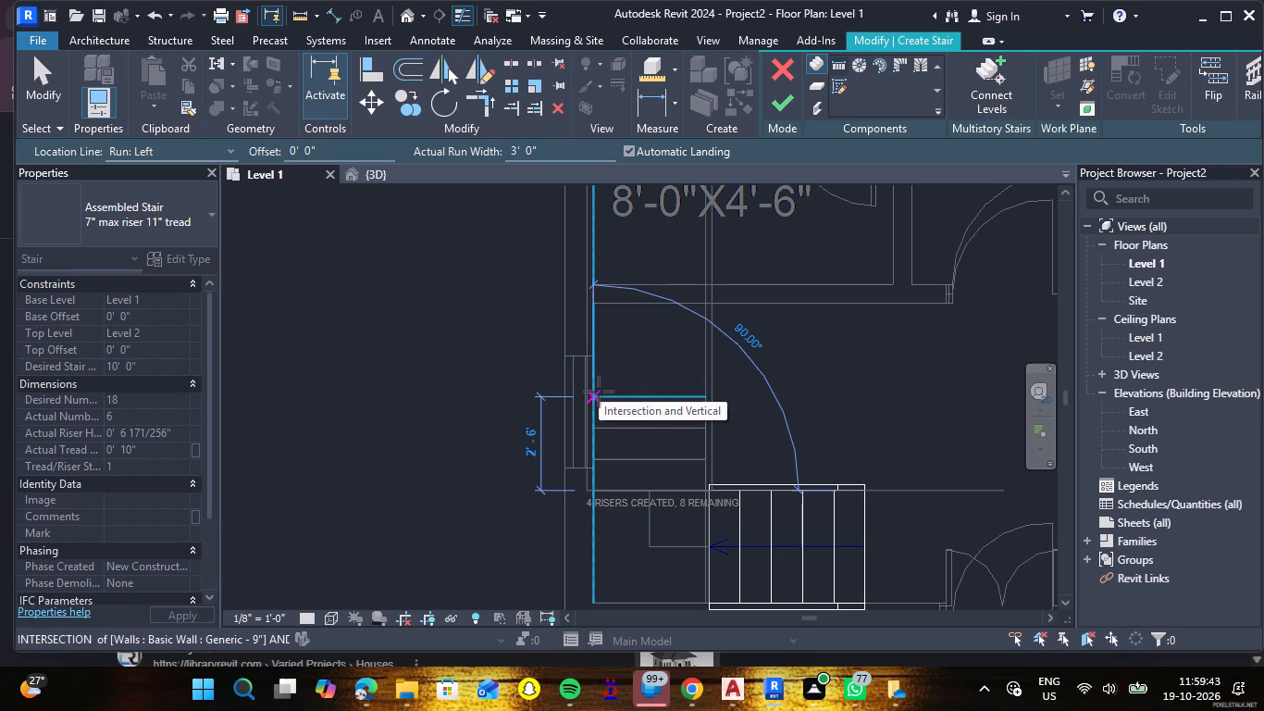
pyautogui.click(599, 392)
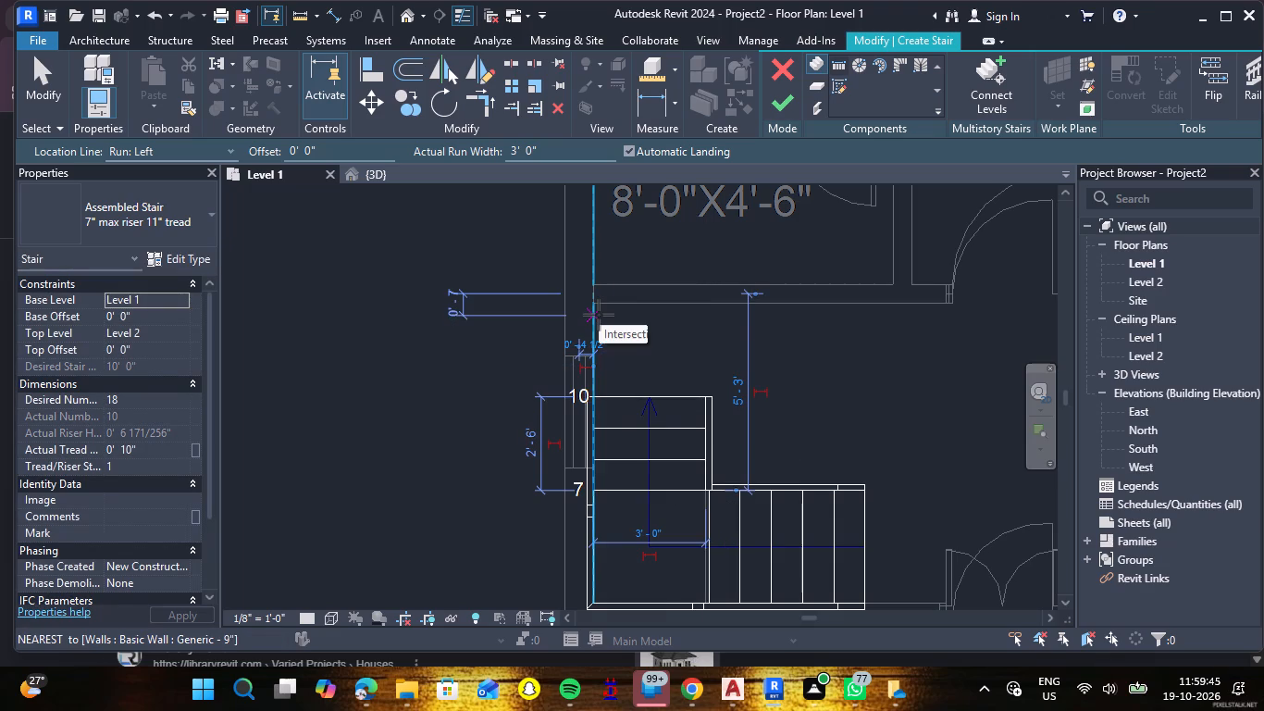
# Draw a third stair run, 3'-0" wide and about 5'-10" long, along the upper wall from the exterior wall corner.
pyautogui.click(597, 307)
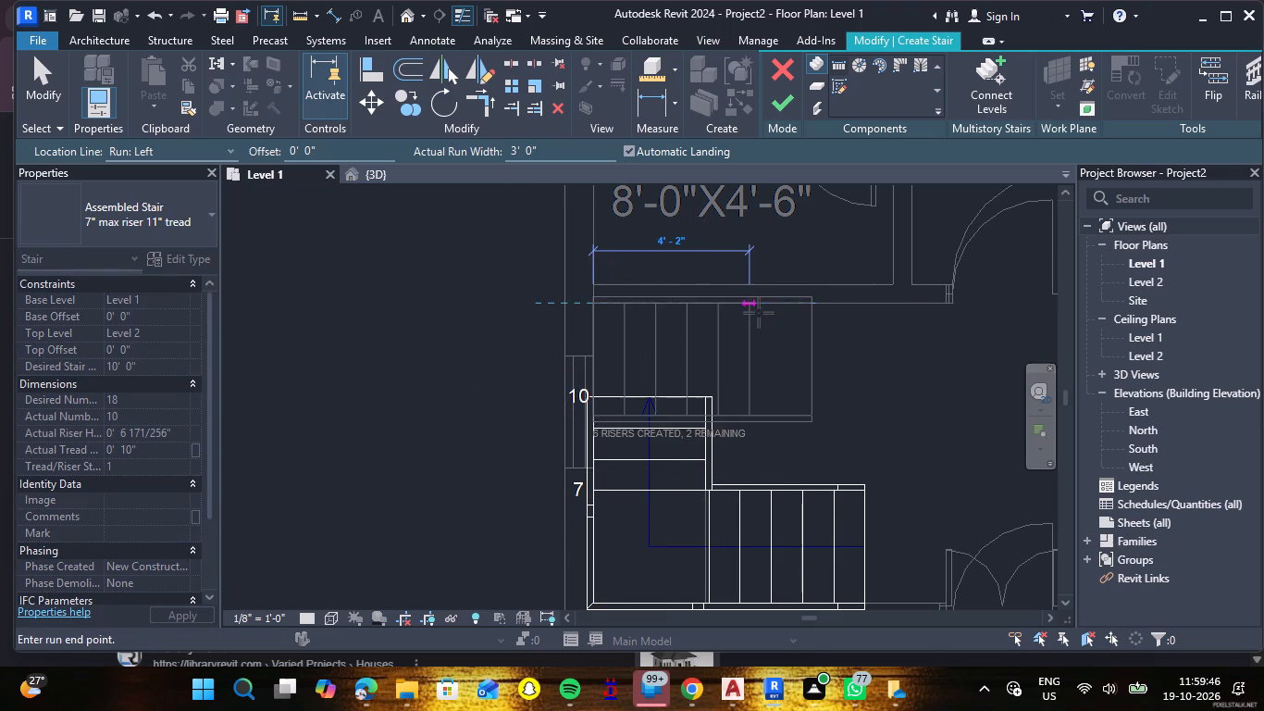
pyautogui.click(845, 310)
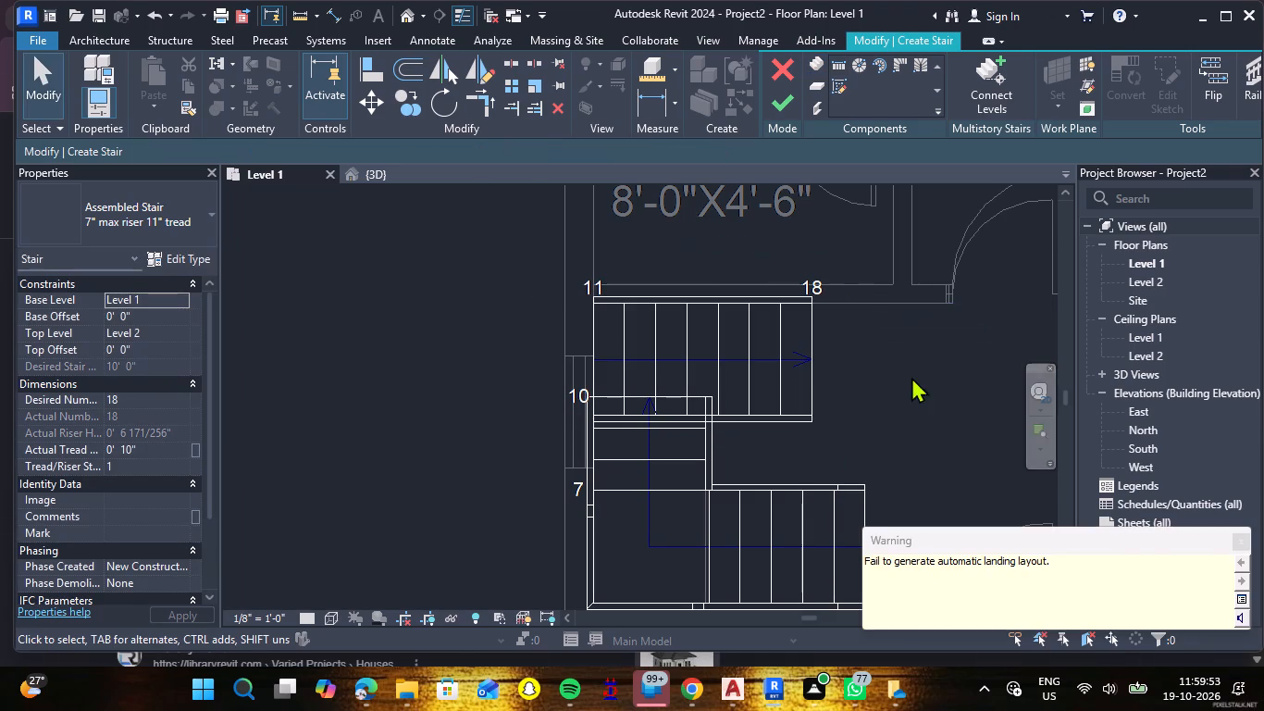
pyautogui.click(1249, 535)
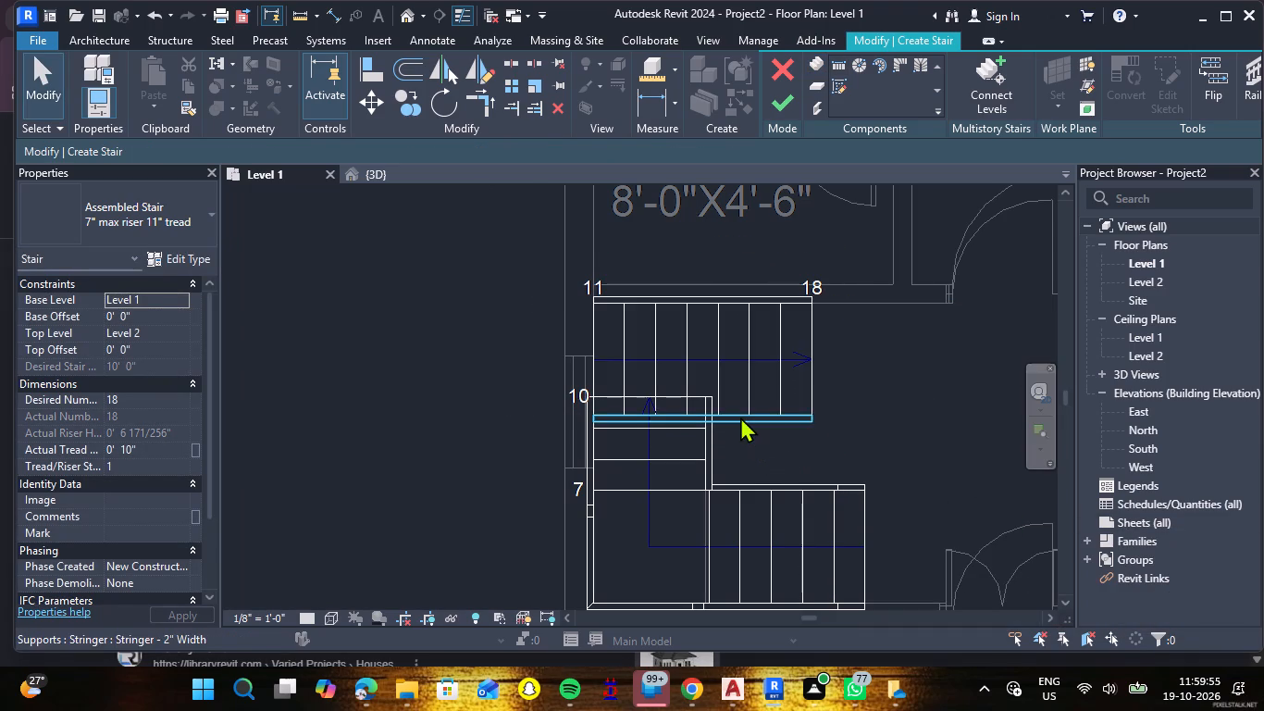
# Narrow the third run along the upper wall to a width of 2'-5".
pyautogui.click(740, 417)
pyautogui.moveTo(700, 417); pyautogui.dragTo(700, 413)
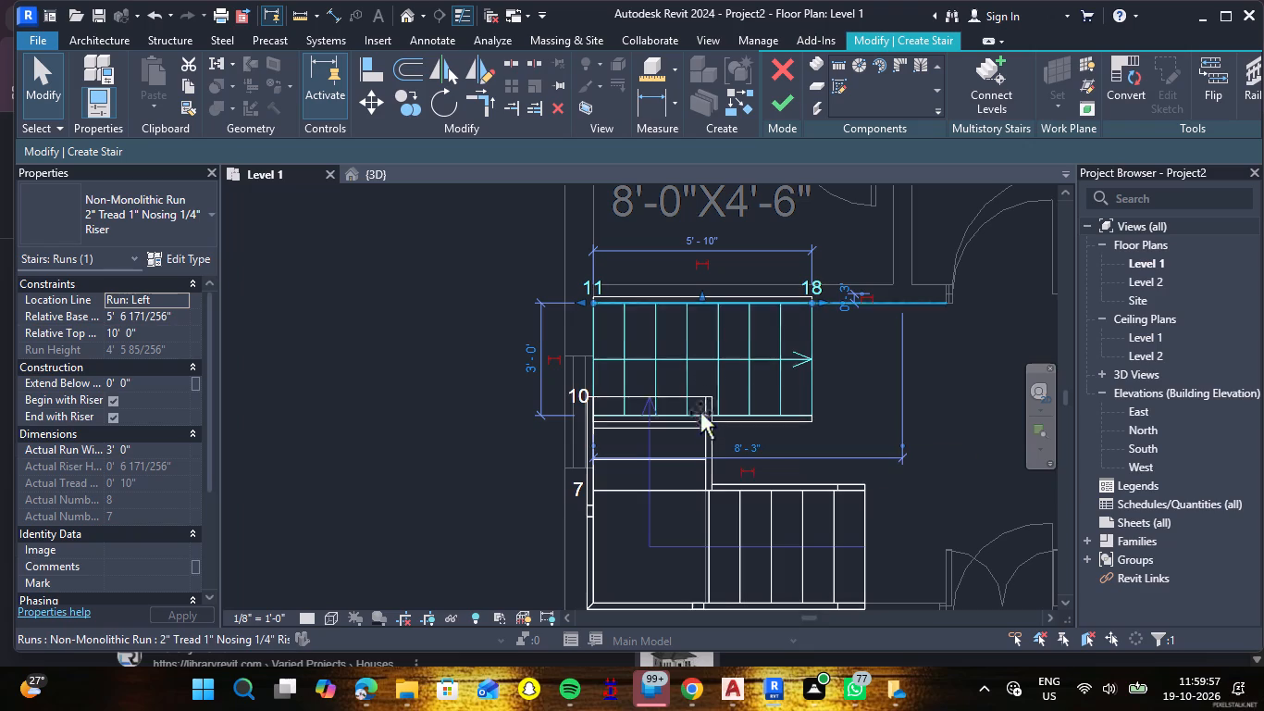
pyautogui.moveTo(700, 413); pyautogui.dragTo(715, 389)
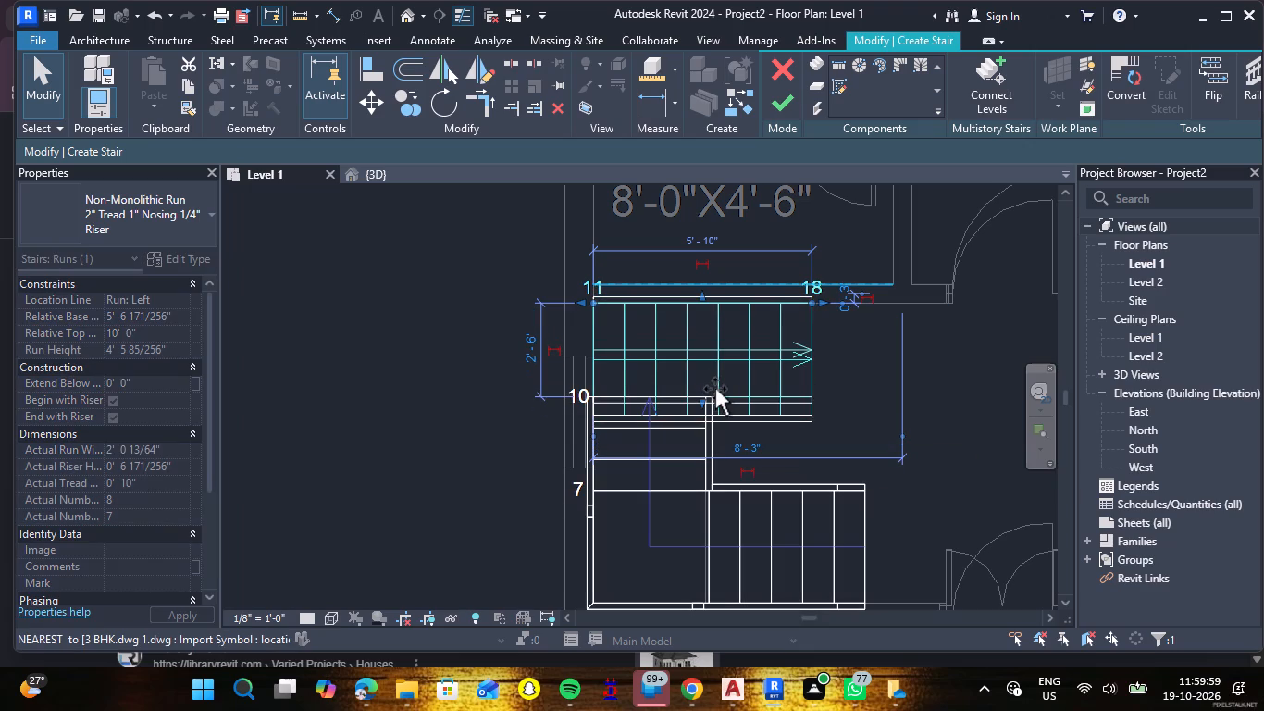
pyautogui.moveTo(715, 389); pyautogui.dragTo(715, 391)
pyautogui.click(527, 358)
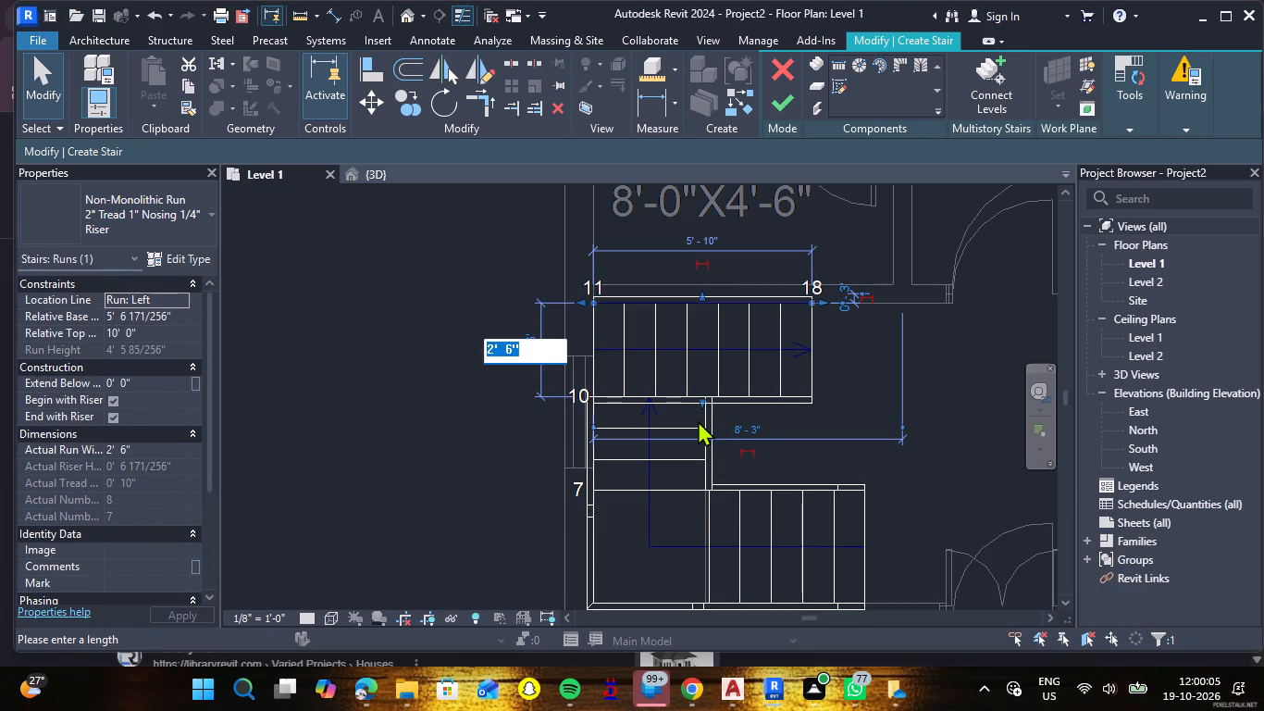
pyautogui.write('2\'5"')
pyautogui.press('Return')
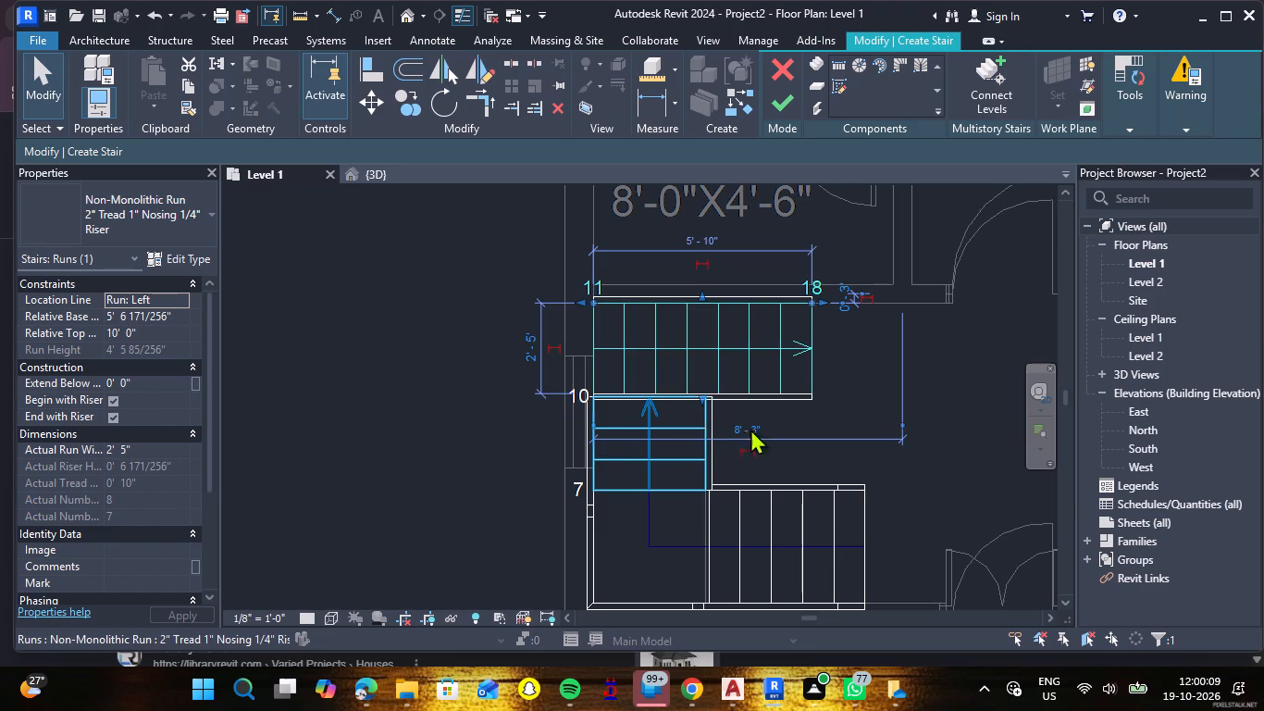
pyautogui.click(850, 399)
# Examine how the third run meets the lower stair runs in the 3D view.
pyautogui.click(386, 177)
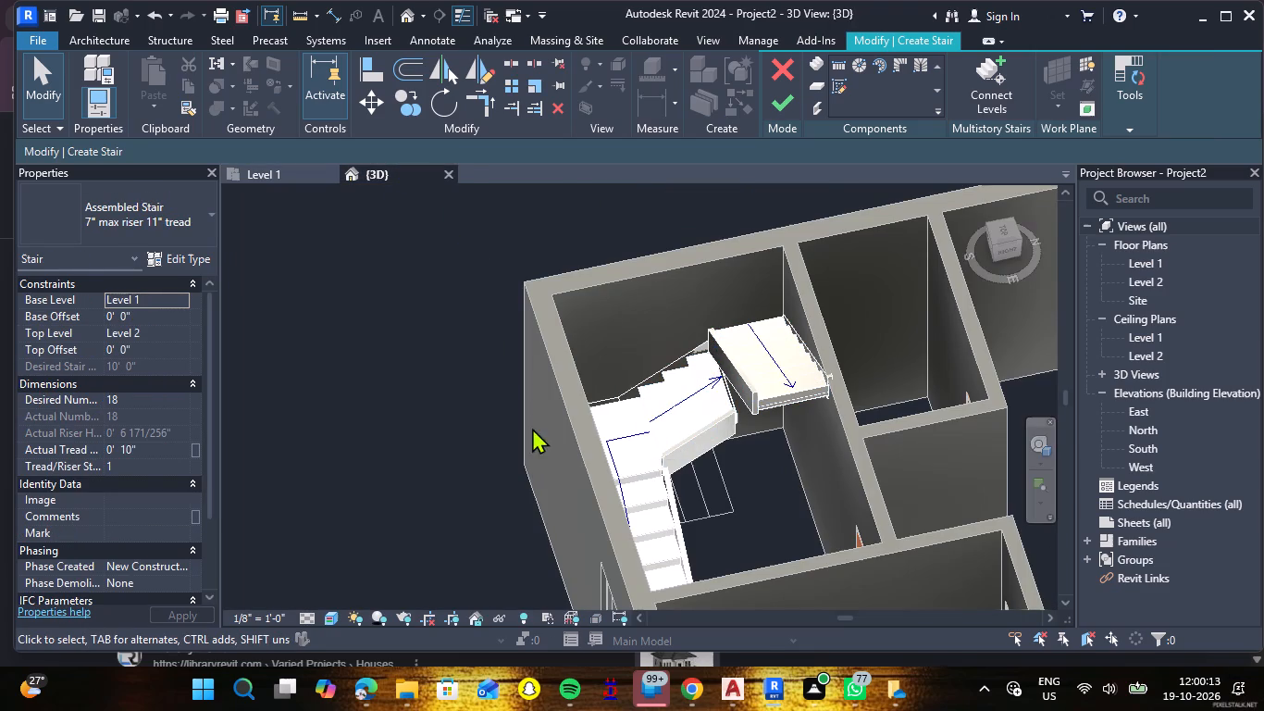
pyautogui.keyDown('shift'); pyautogui.moveTo(383, 441); pyautogui.dragTo(551, 426, button='middle'); pyautogui.keyUp('shift')
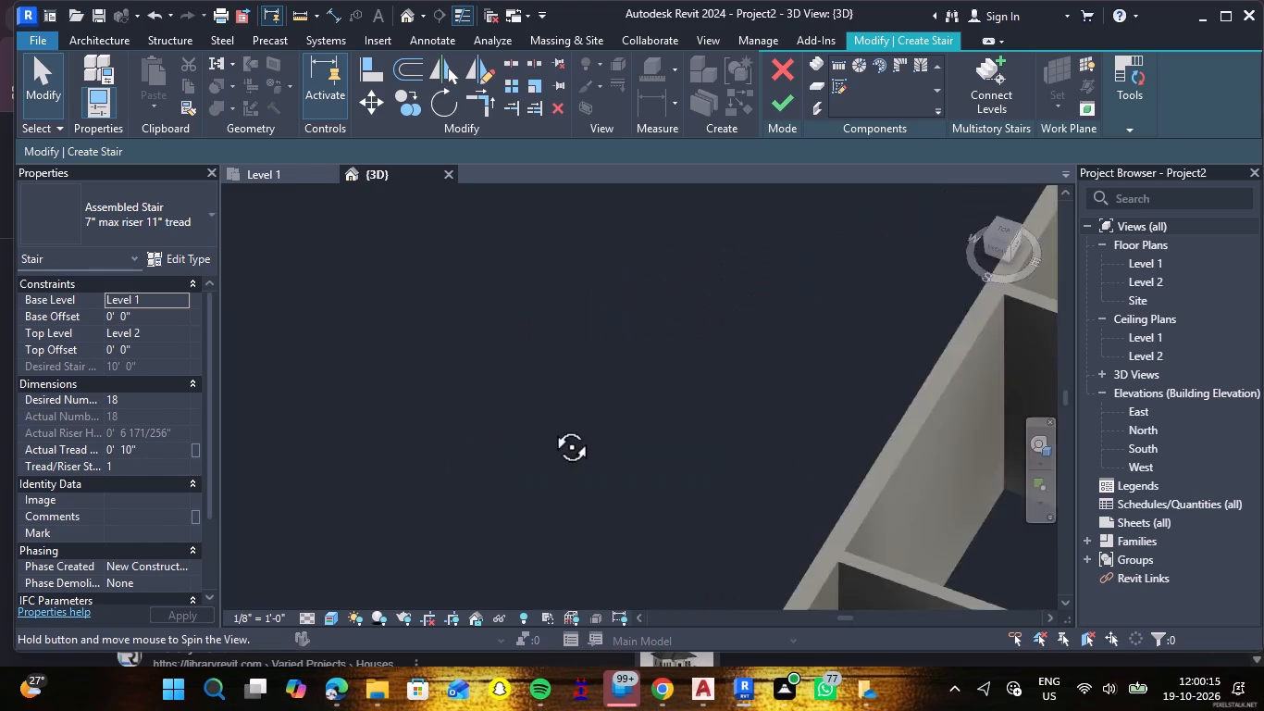
pyautogui.keyDown('shift'); pyautogui.moveTo(551, 426); pyautogui.dragTo(576, 424, button='middle'); pyautogui.keyUp('shift')
pyautogui.scroll(-12, 576, 426)
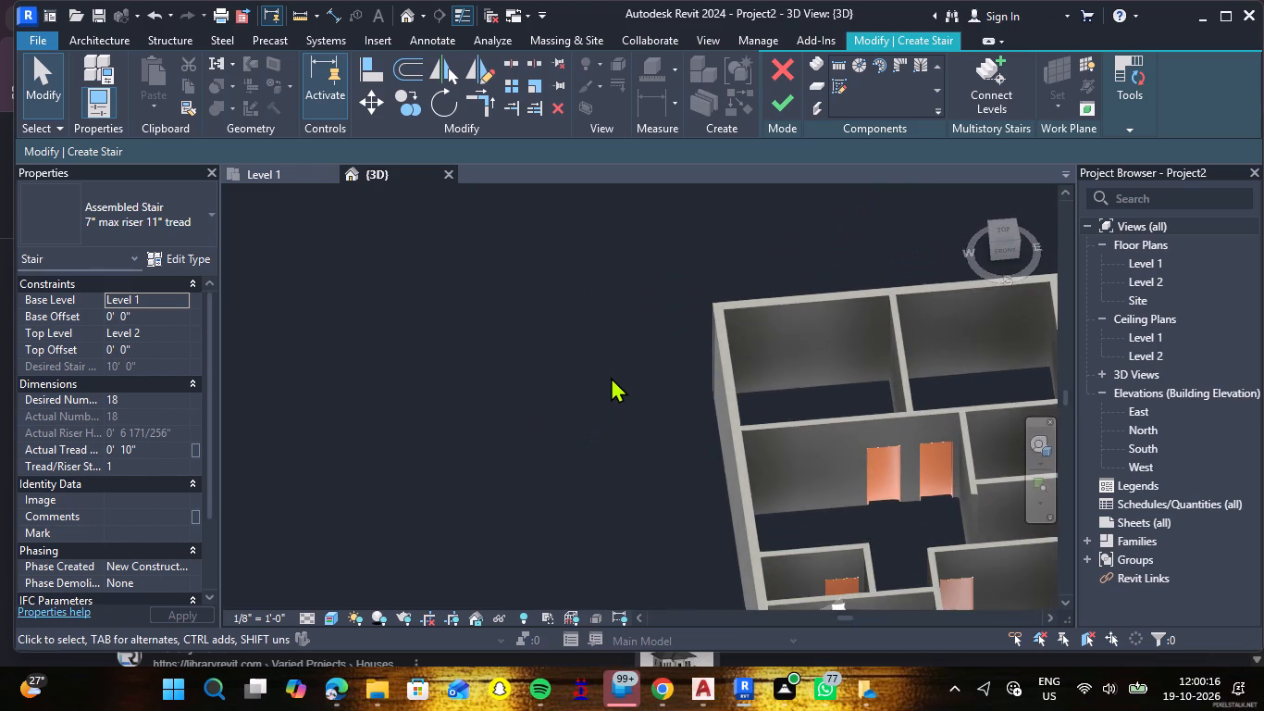
pyautogui.scroll(10, 697, 510)
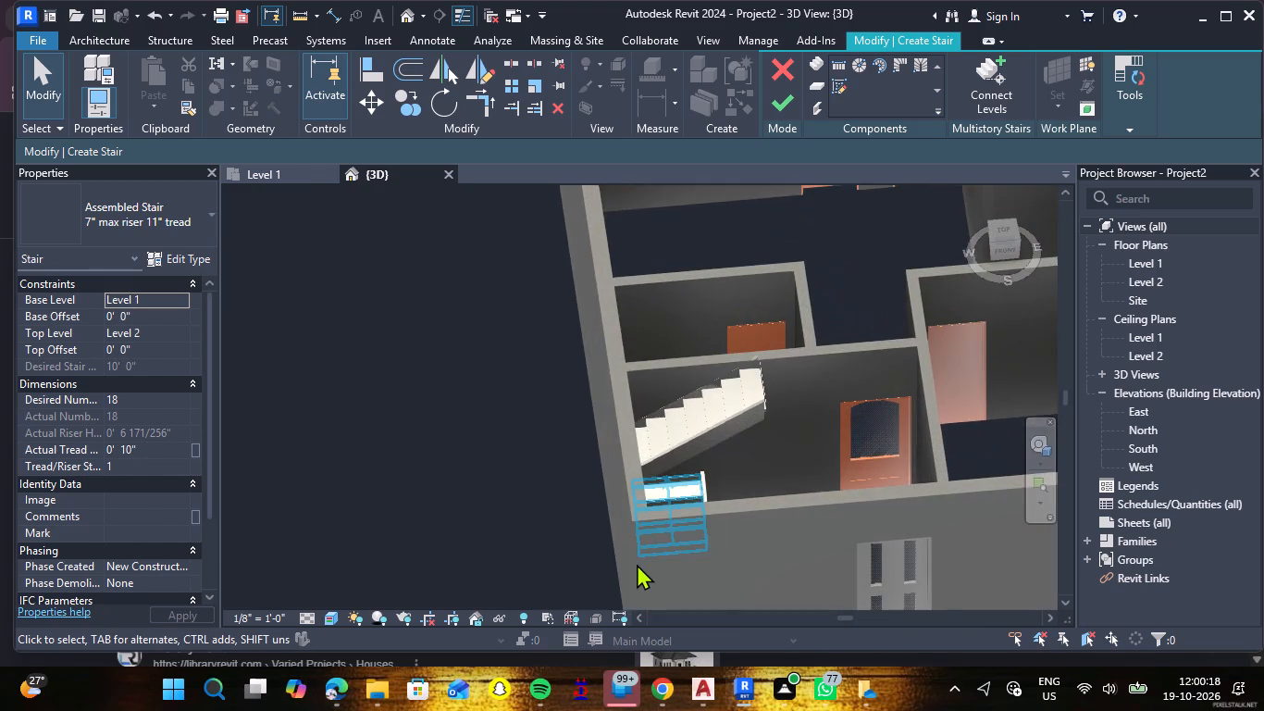
pyautogui.scroll(6, 638, 487)
pyautogui.scroll(4, 782, 479)
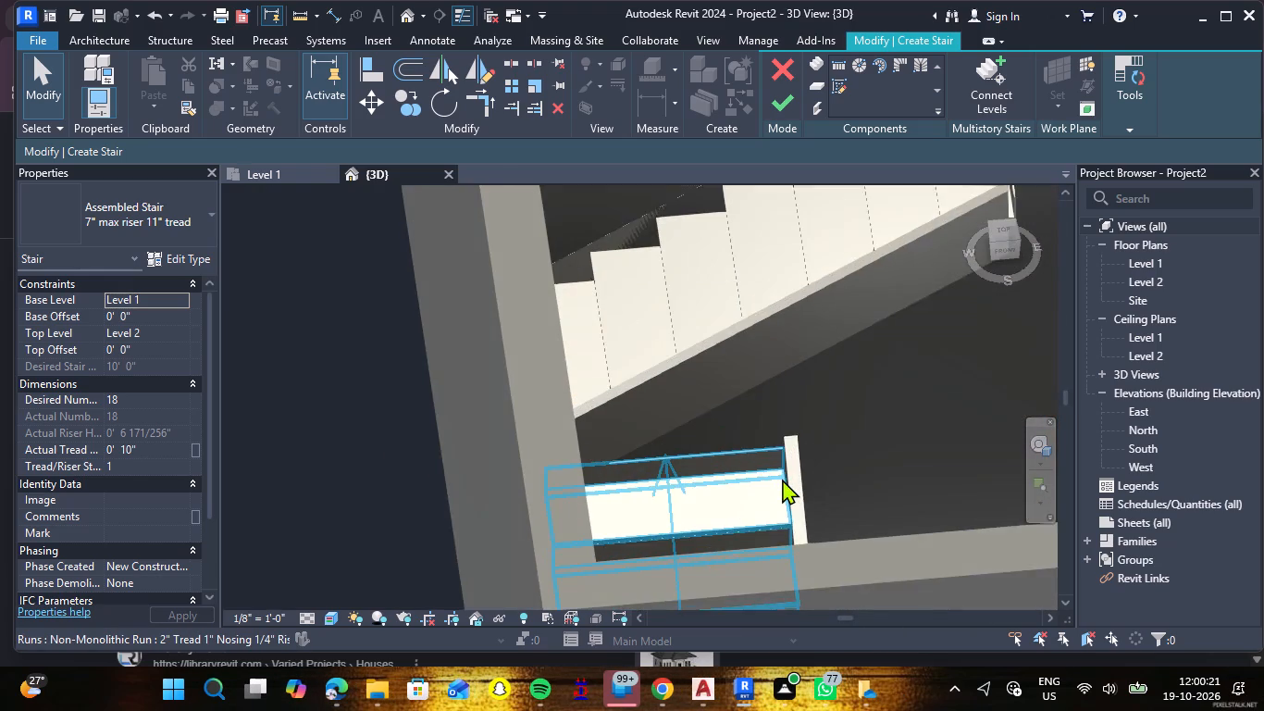
pyautogui.scroll(-8, 782, 479)
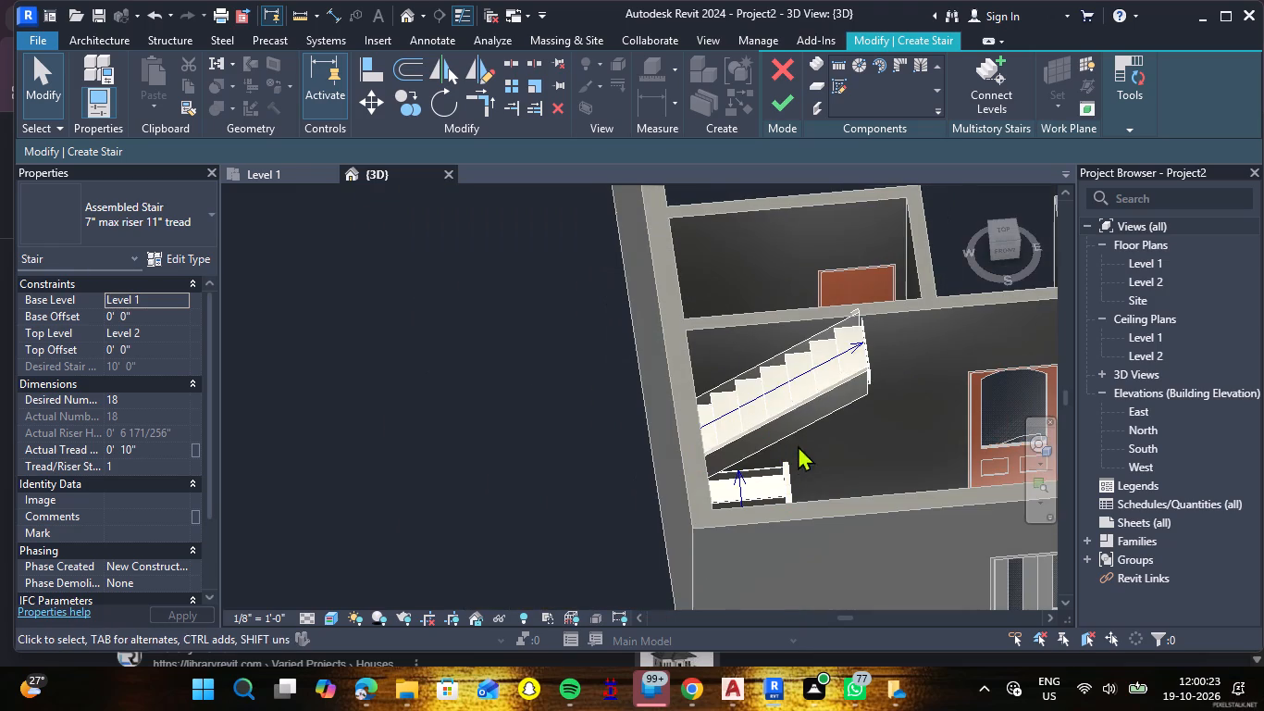
pyautogui.scroll(-4, 821, 394)
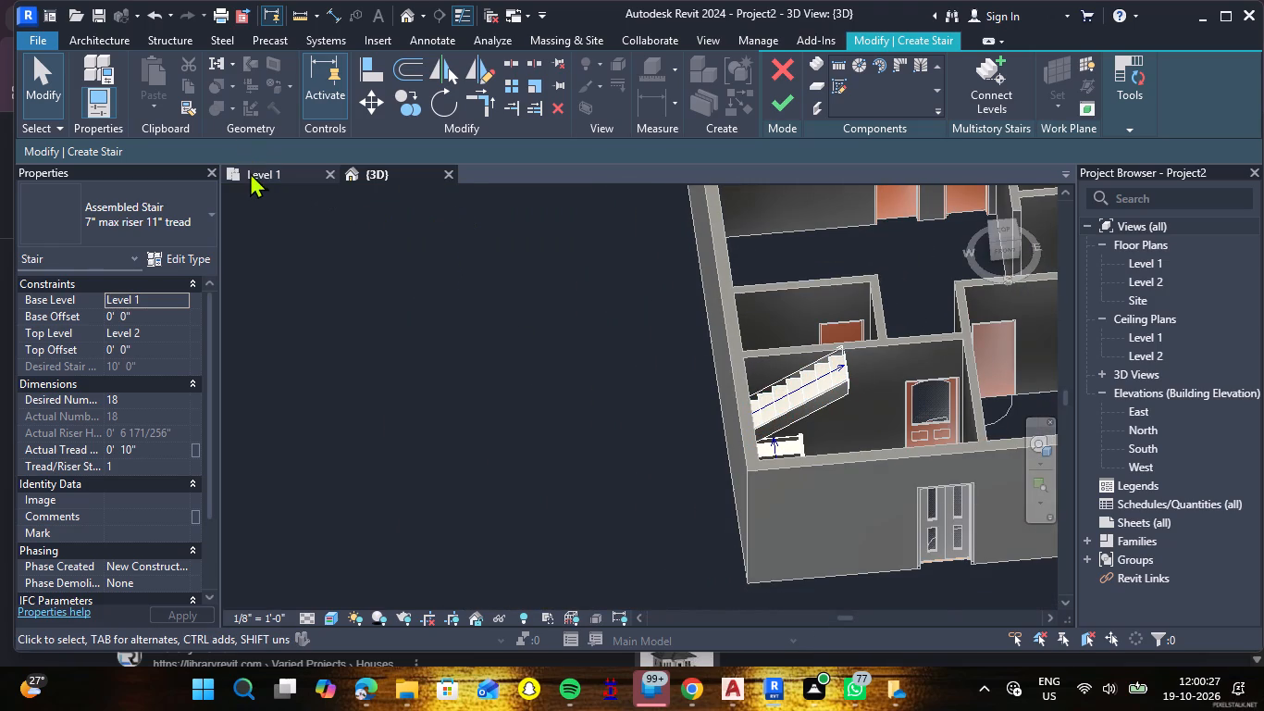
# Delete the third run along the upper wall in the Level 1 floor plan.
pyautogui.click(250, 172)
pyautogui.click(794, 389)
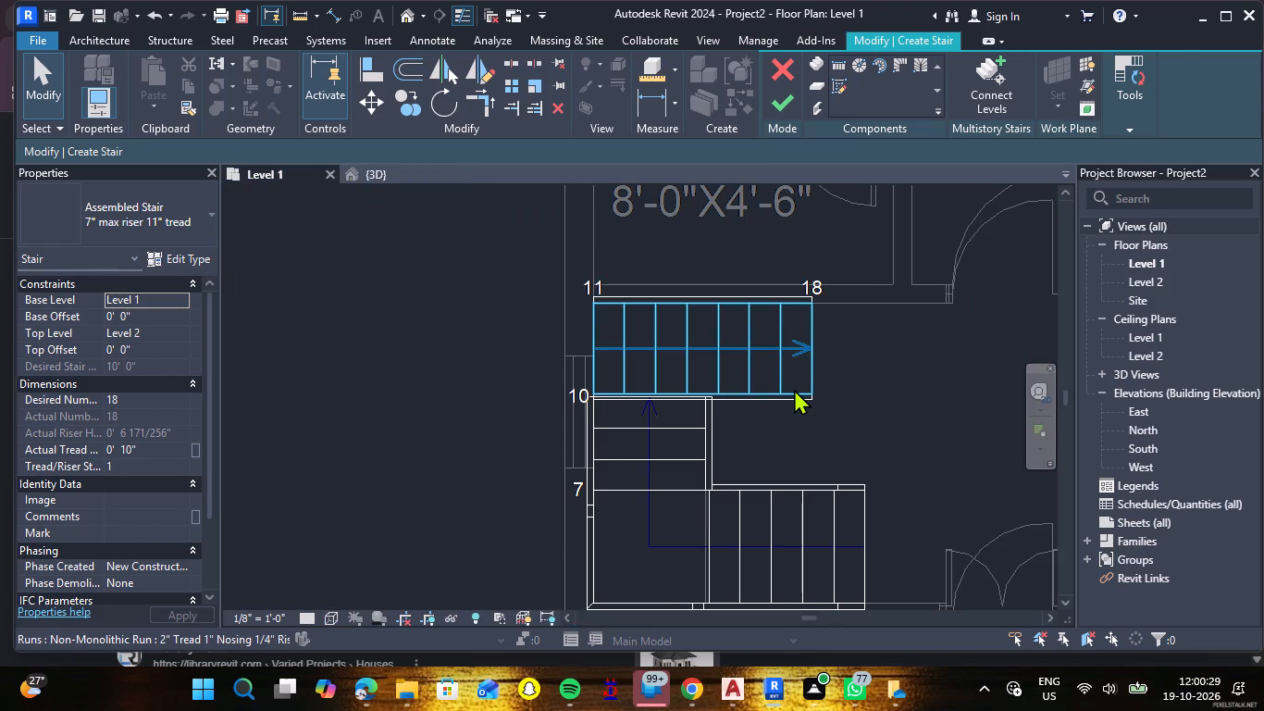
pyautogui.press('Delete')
# Extend the end of the second run up to the upper wall so that it has six treads.
pyautogui.click(685, 397)
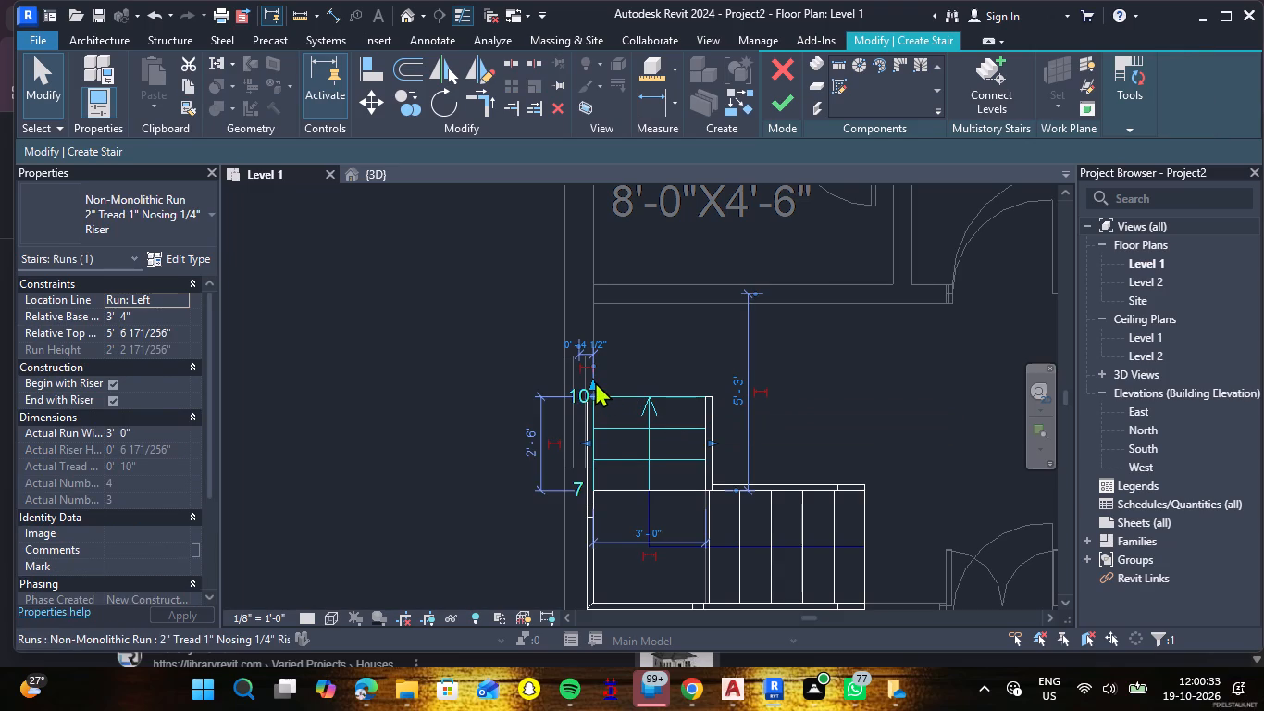
pyautogui.moveTo(596, 382); pyautogui.dragTo(599, 298)
pyautogui.click(812, 409)
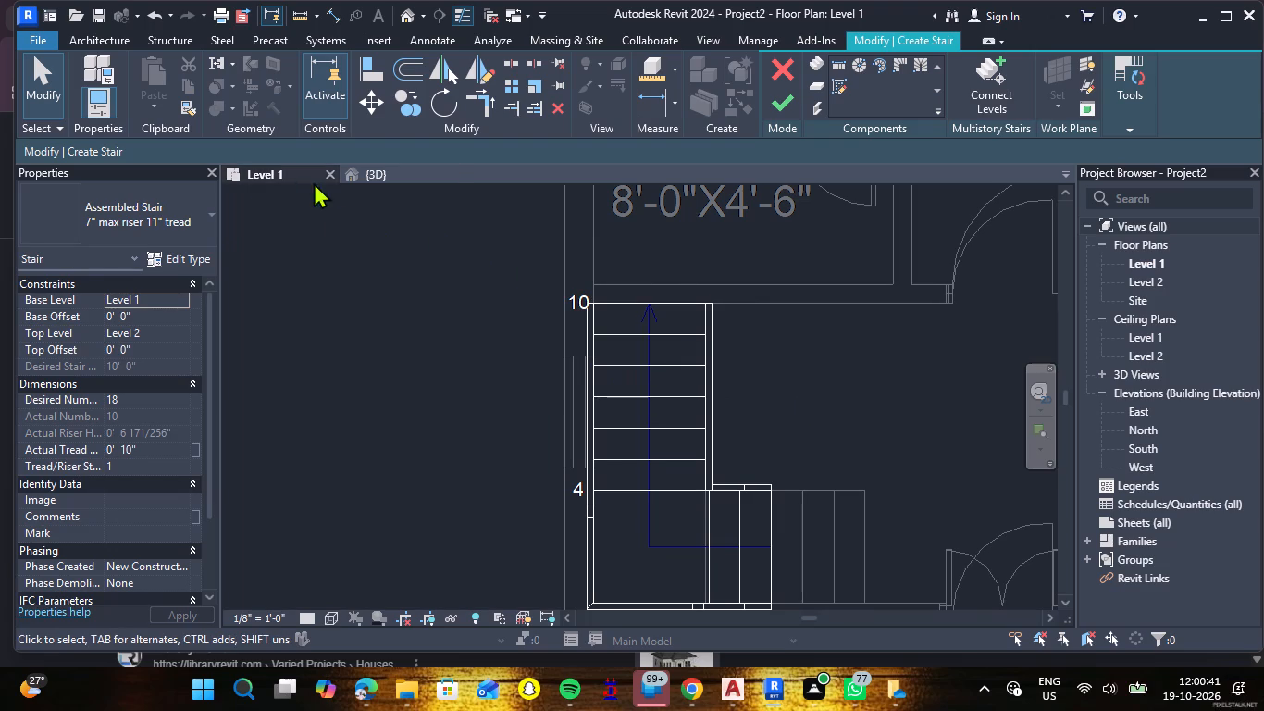
# Examine the extended stair's height and position against the walls from several angles in the 3D view.
pyautogui.click(354, 174)
pyautogui.scroll(-5, 523, 300)
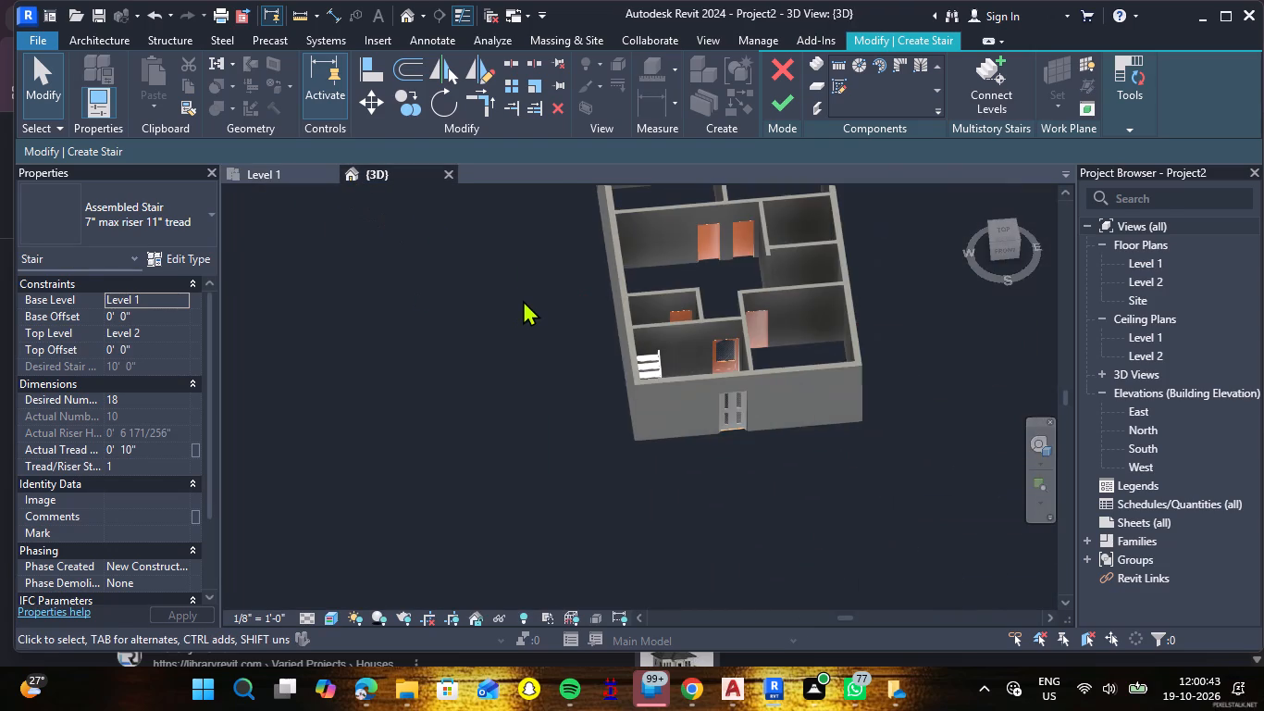
pyautogui.scroll(2, 644, 361)
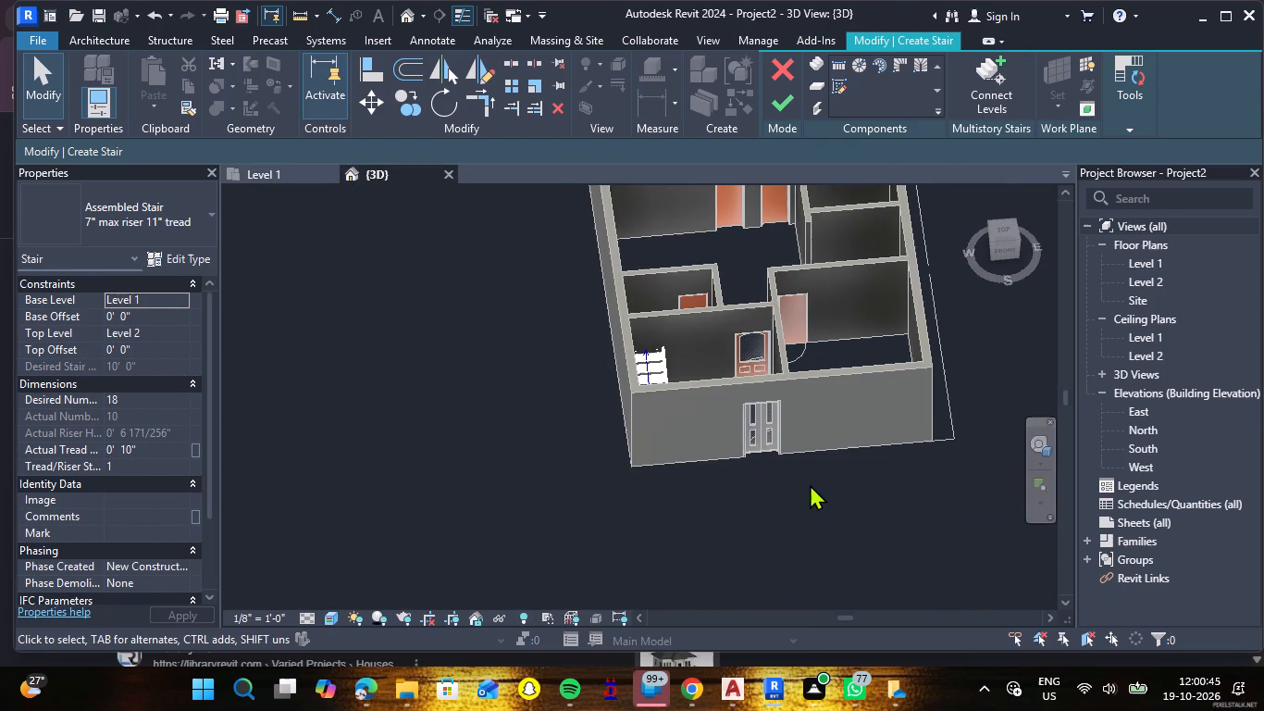
pyautogui.keyDown('shift'); pyautogui.middleClick(800, 473); pyautogui.keyUp('shift')
pyautogui.keyDown('shift'); pyautogui.moveTo(800, 473); pyautogui.dragTo(780, 470, button='middle'); pyautogui.keyUp('shift')
pyautogui.keyDown('shift'); pyautogui.moveTo(774, 468); pyautogui.dragTo(543, 447, button='middle'); pyautogui.keyUp('shift')
pyautogui.keyDown('shift'); pyautogui.middleClick(543, 447); pyautogui.keyUp('shift')
pyautogui.scroll(10, 582, 368)
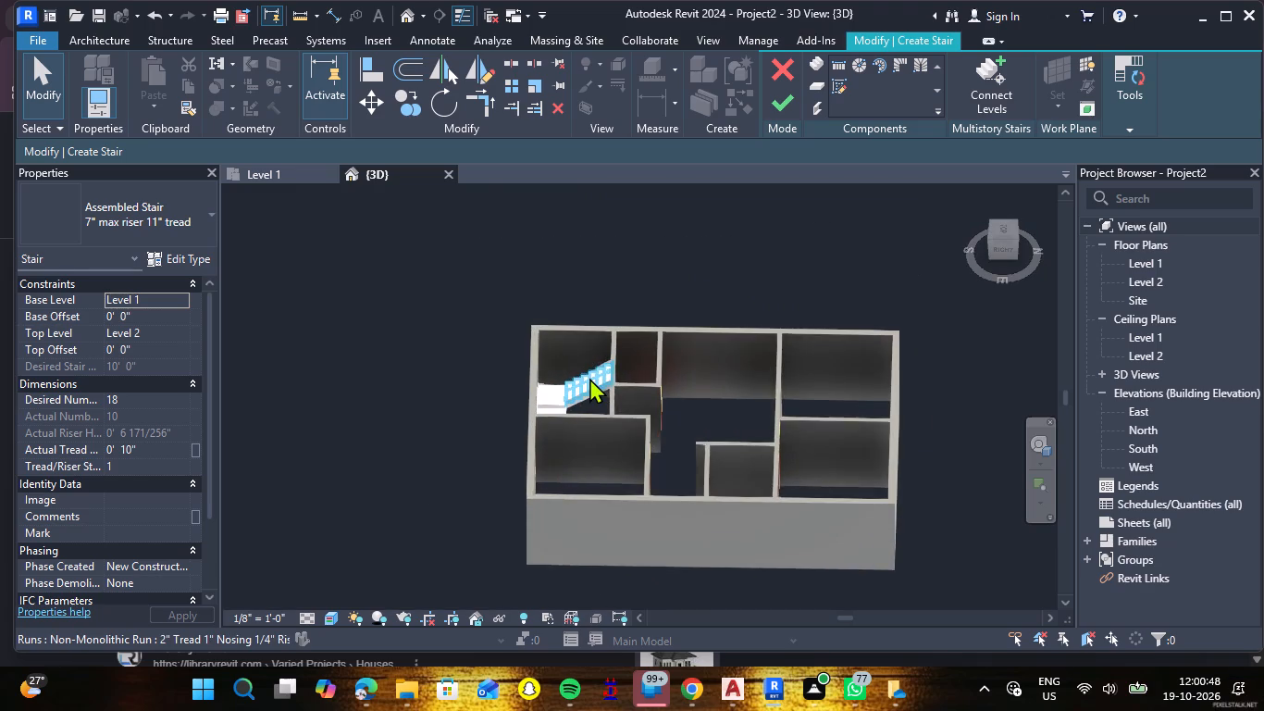
pyautogui.scroll(5, 589, 378)
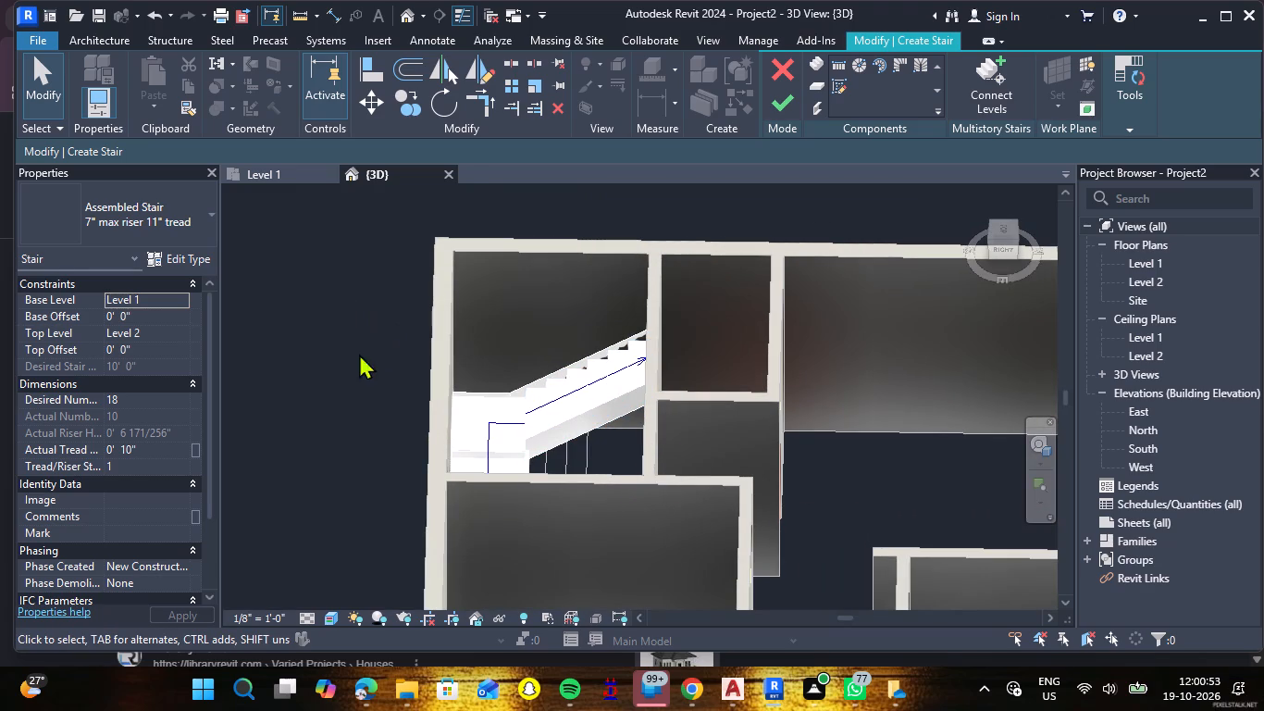
pyautogui.keyDown('shift'); pyautogui.moveTo(359, 354); pyautogui.dragTo(465, 266, button='middle'); pyautogui.keyUp('shift')
pyautogui.scroll(-6, 472, 393)
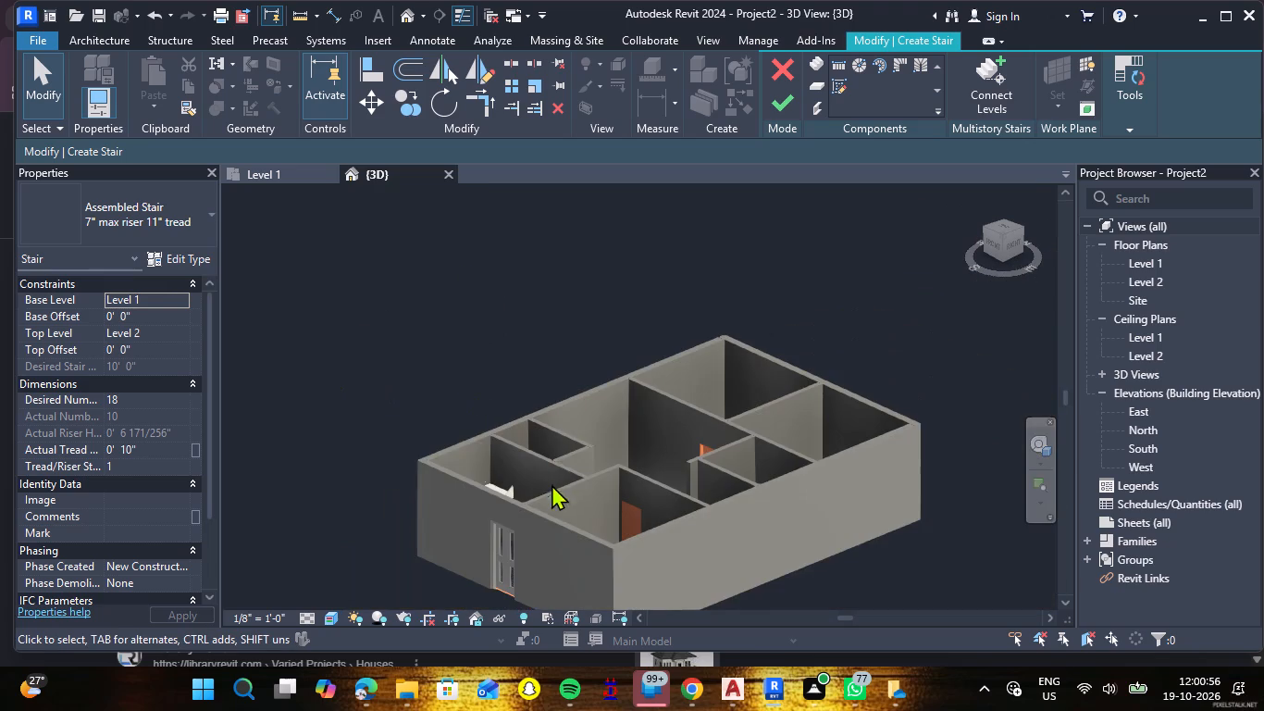
pyautogui.scroll(4, 522, 483)
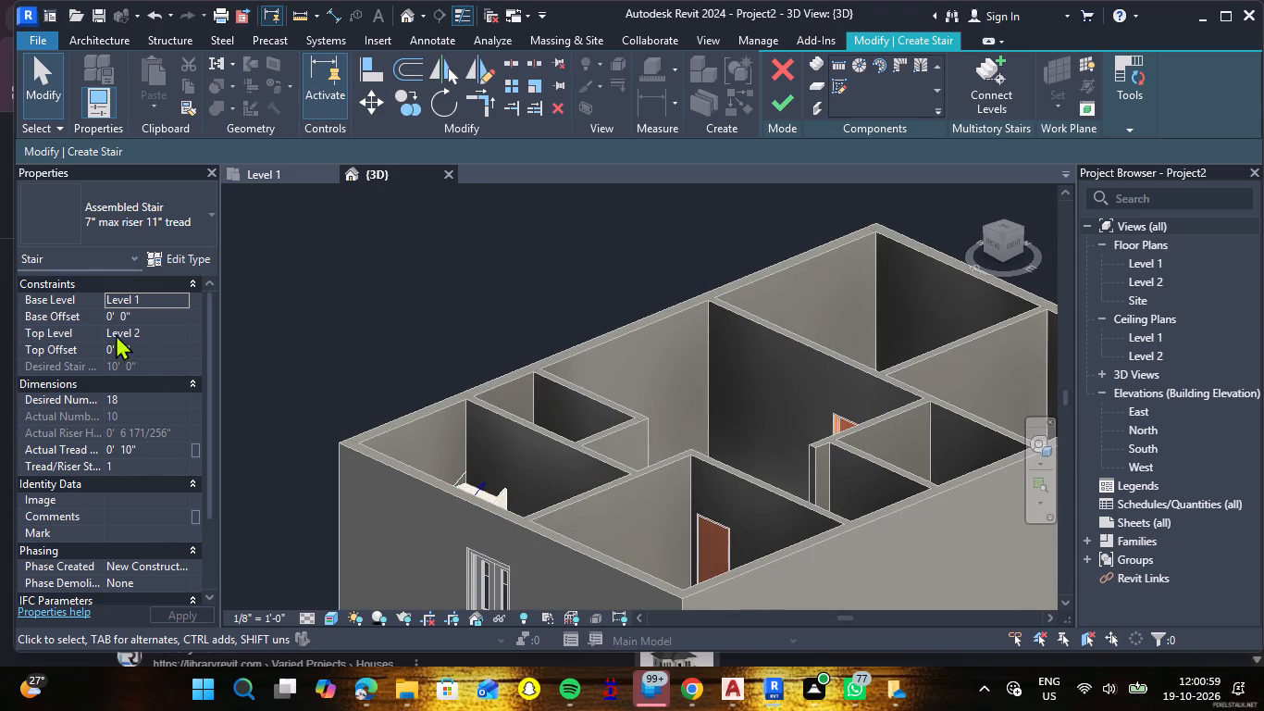
# Set the stair's base offset to 5'-0".
pyautogui.click(155, 320)
pyautogui.write("5'")
pyautogui.press('Return')
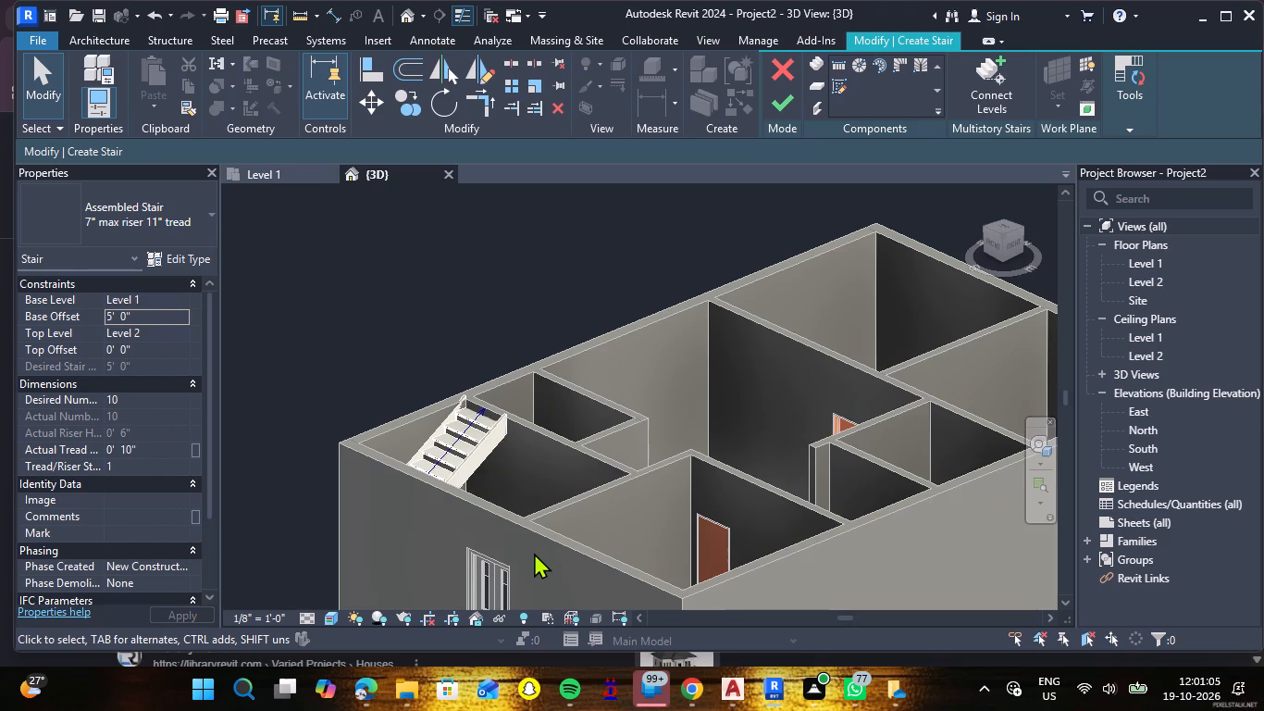
pyautogui.click(404, 350)
# Examine the offset stair against the walls and the floor from several angles in the 3D view.
pyautogui.scroll(-4, 440, 312)
pyautogui.keyDown('shift'); pyautogui.moveTo(512, 408); pyautogui.dragTo(360, 478, button='middle'); pyautogui.keyUp('shift')
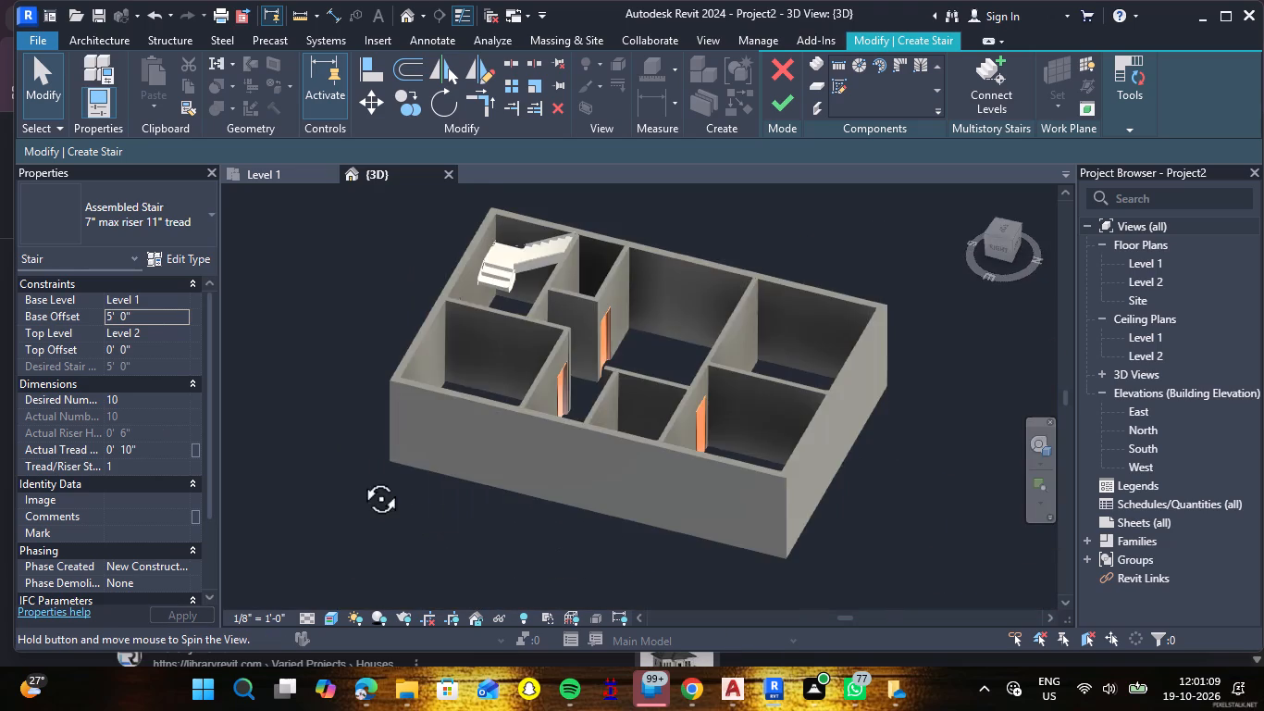
pyautogui.keyDown('shift'); pyautogui.moveTo(360, 478); pyautogui.dragTo(446, 476, button='middle'); pyautogui.keyUp('shift')
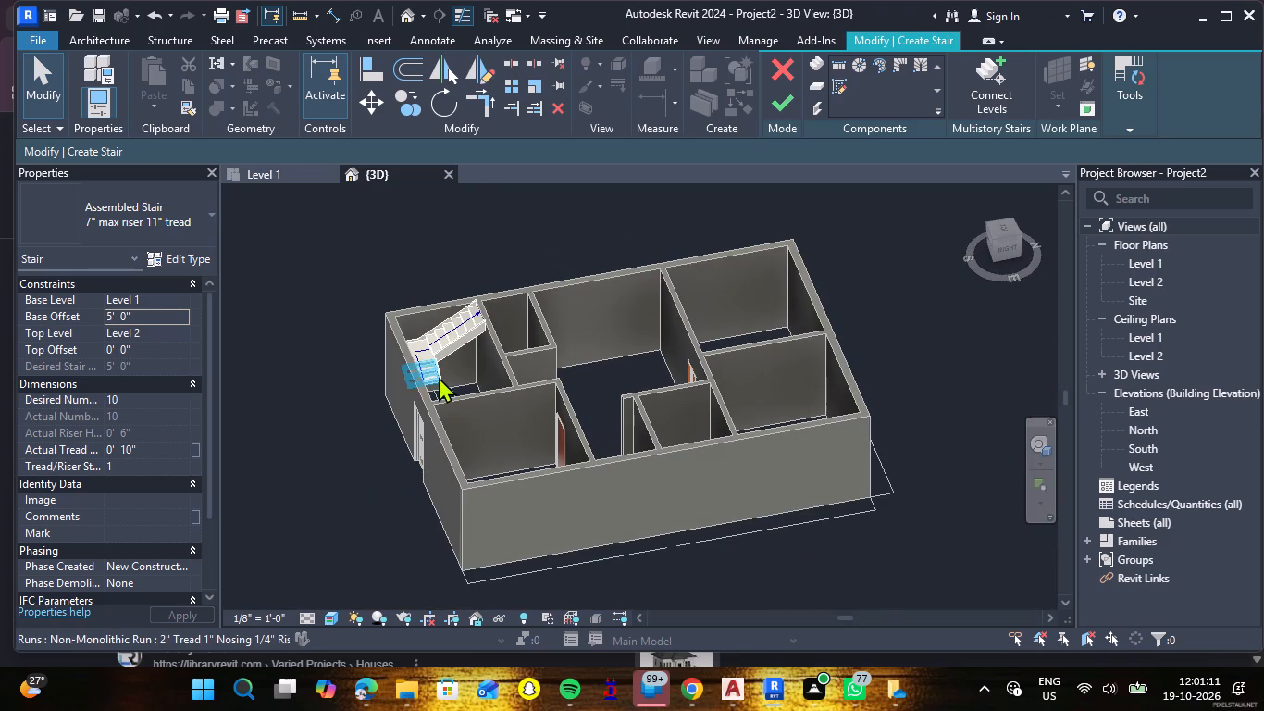
pyautogui.scroll(6, 439, 377)
pyautogui.scroll(-5, 441, 374)
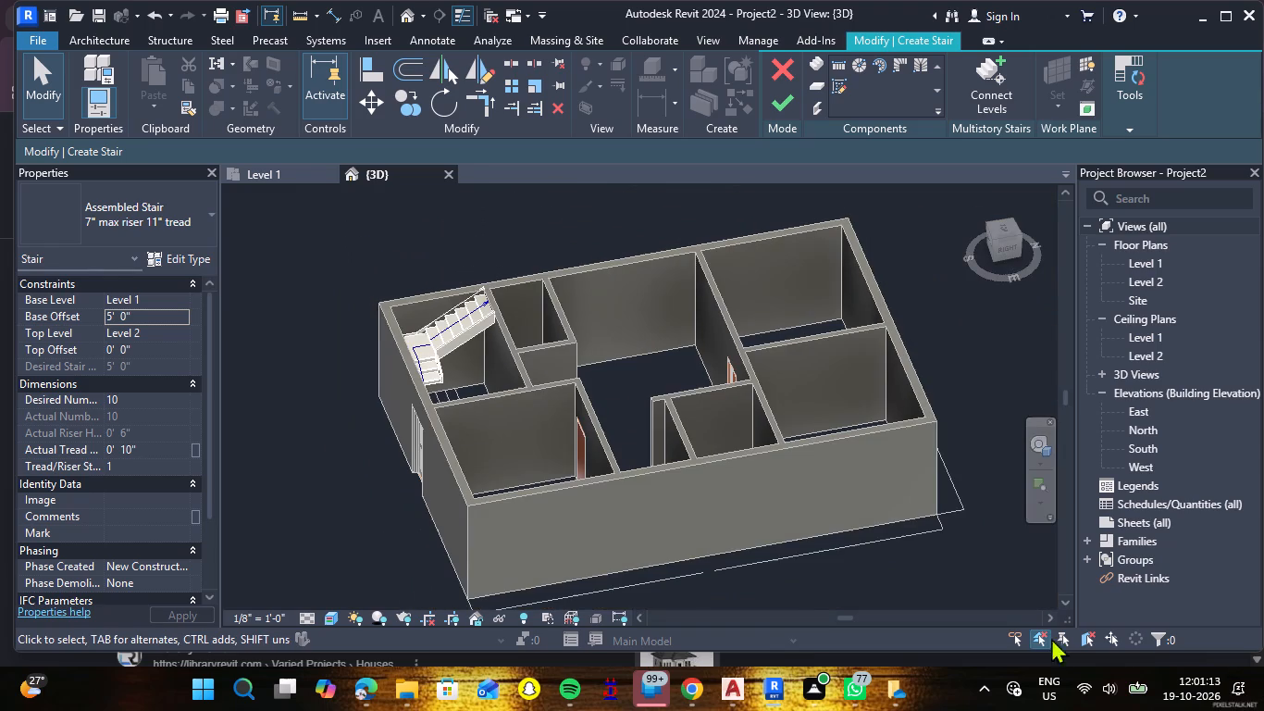
pyautogui.keyDown('shift'); pyautogui.middleClick(937, 566); pyautogui.keyUp('shift')
pyautogui.scroll(-2, 820, 563)
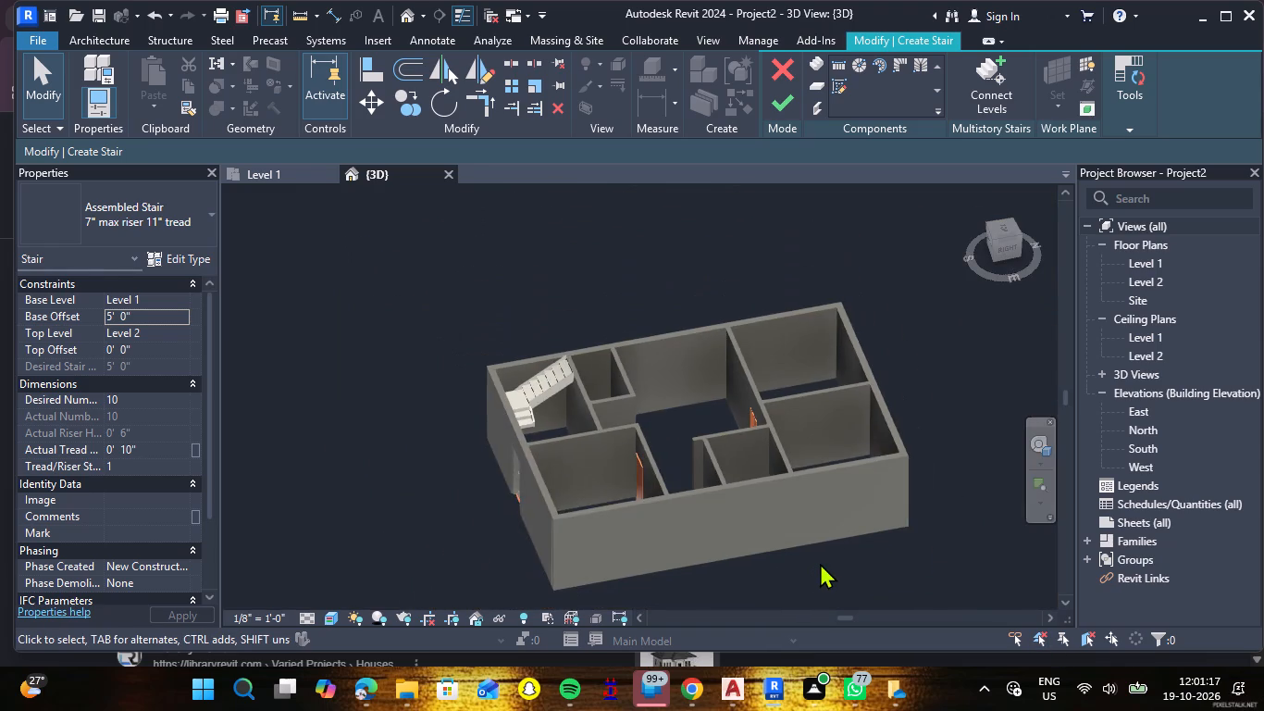
pyautogui.scroll(-1, 820, 563)
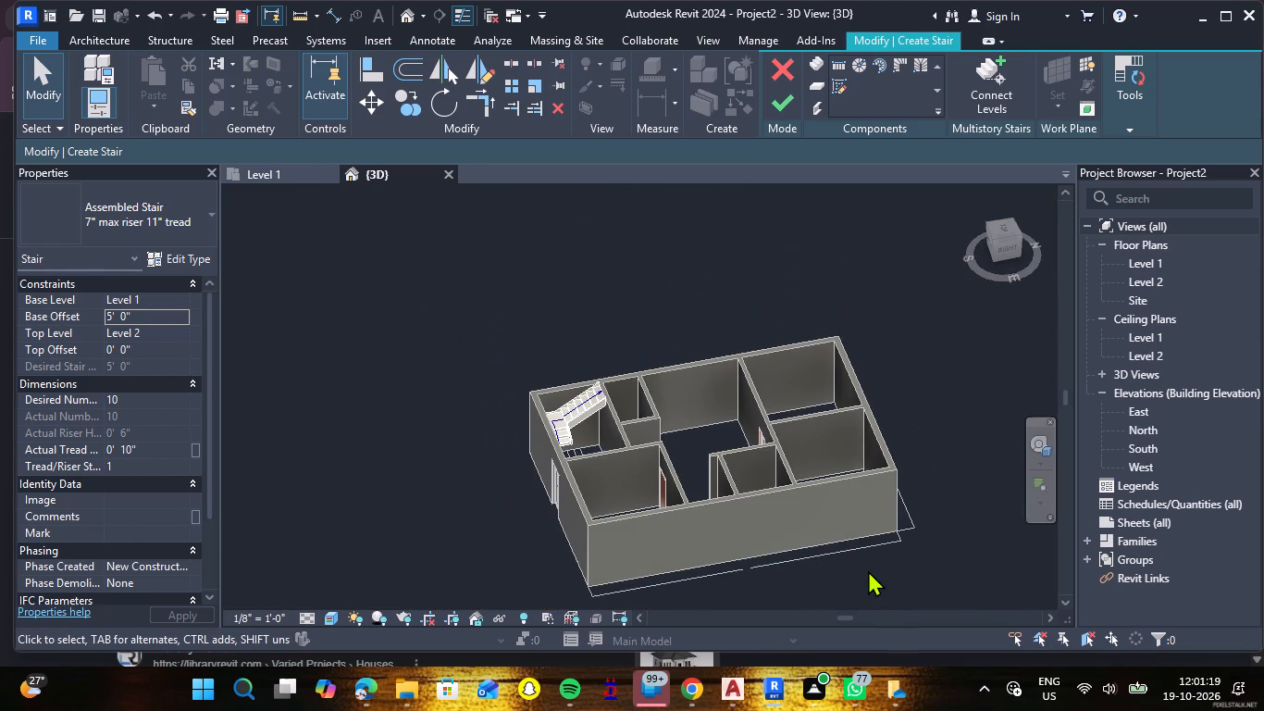
pyautogui.keyDown('shift'); pyautogui.scroll(-1, 868, 570); pyautogui.keyUp('shift')
pyautogui.scroll(2, 564, 454)
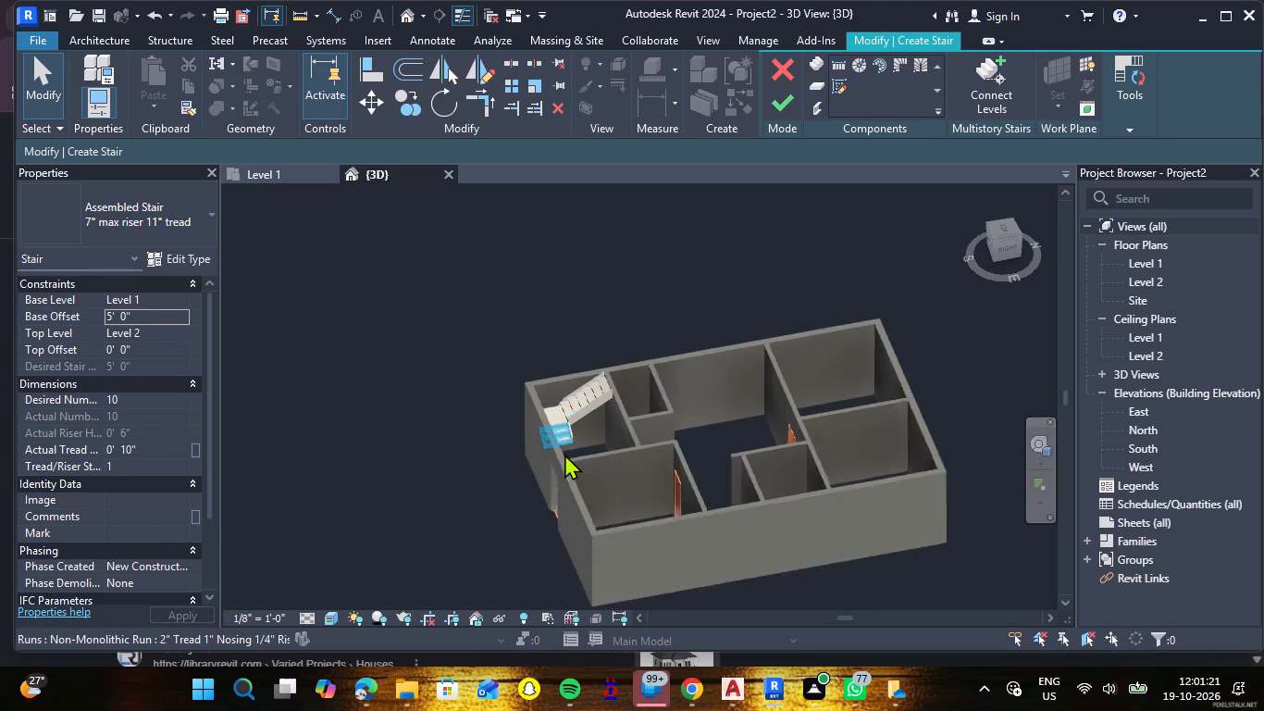
# Set the stair's top offset to 5'-0".
pyautogui.scroll(2, 564, 454)
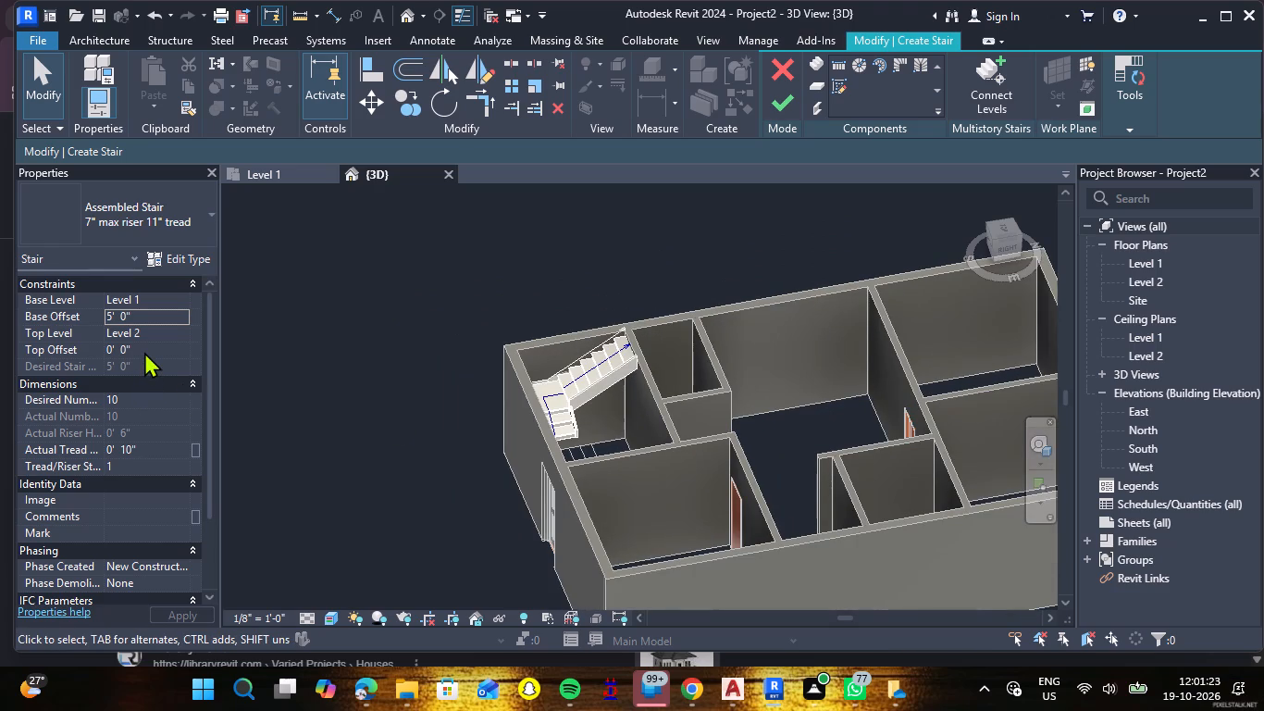
pyautogui.click(144, 352)
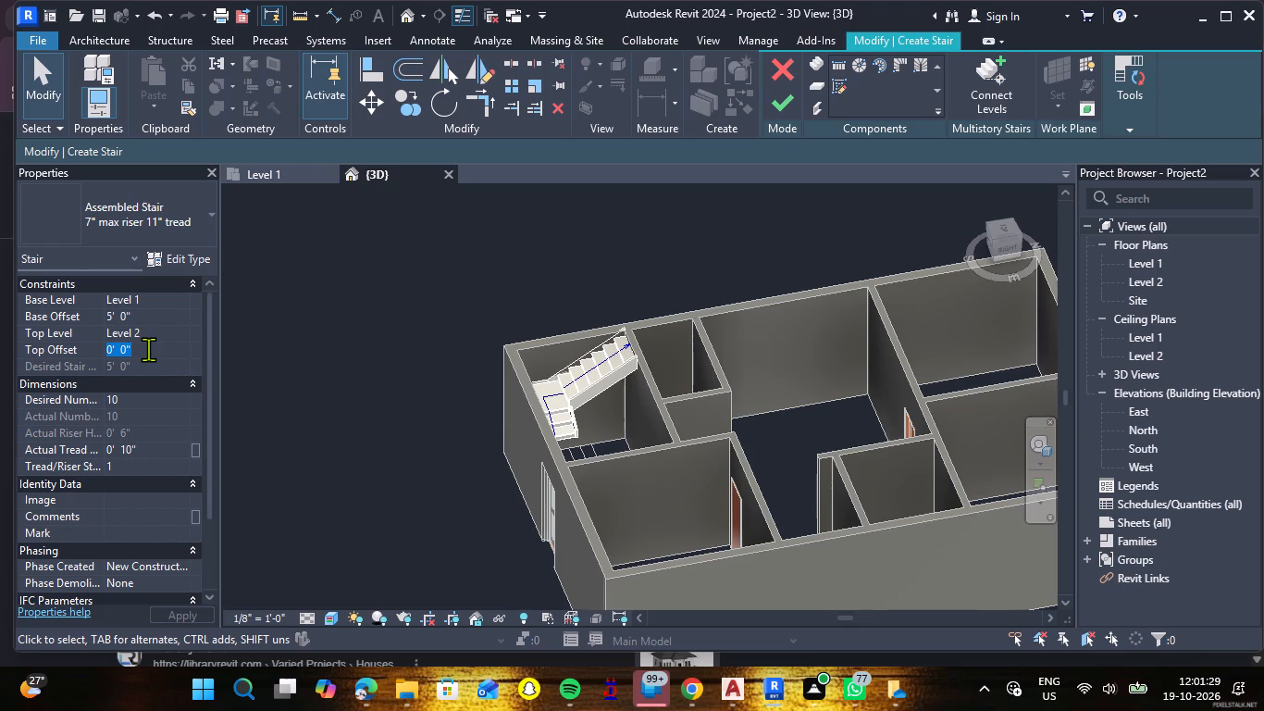
pyautogui.write("5'")
pyautogui.press('Return')
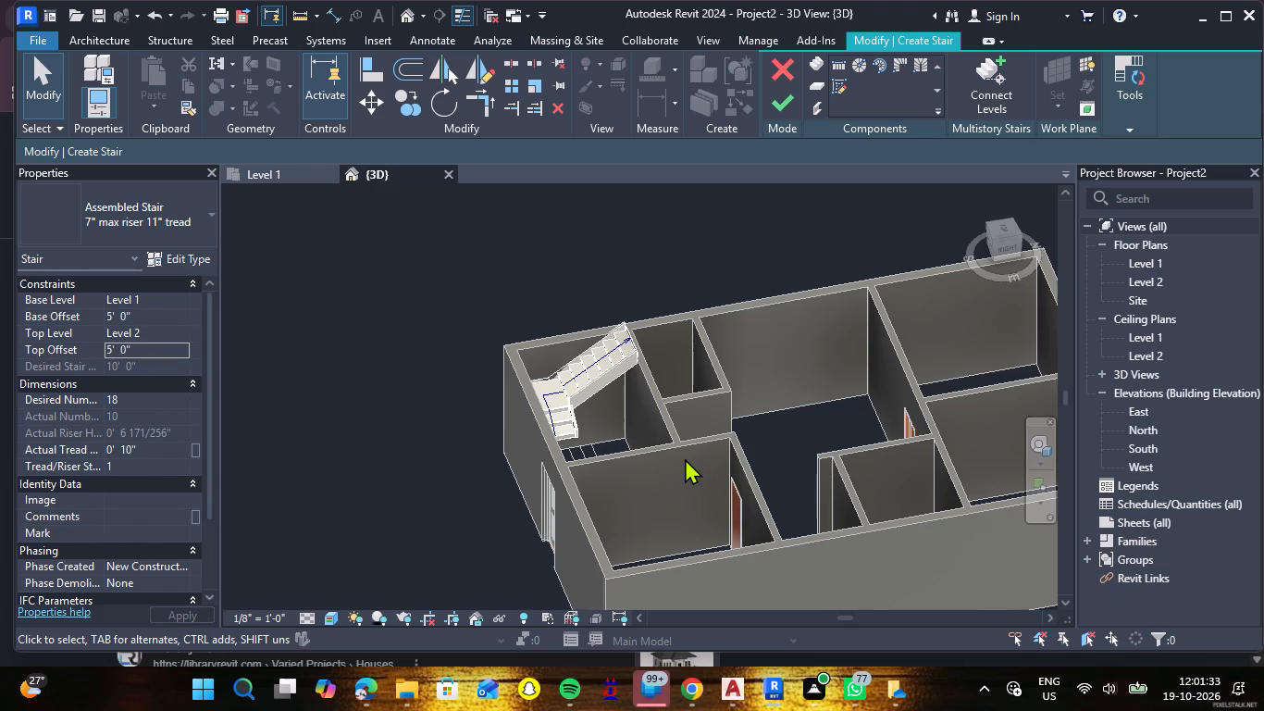
# Set the stair's base offset to 0'-0".
pyautogui.click(140, 318)
pyautogui.write("0'")
pyautogui.press('Return')
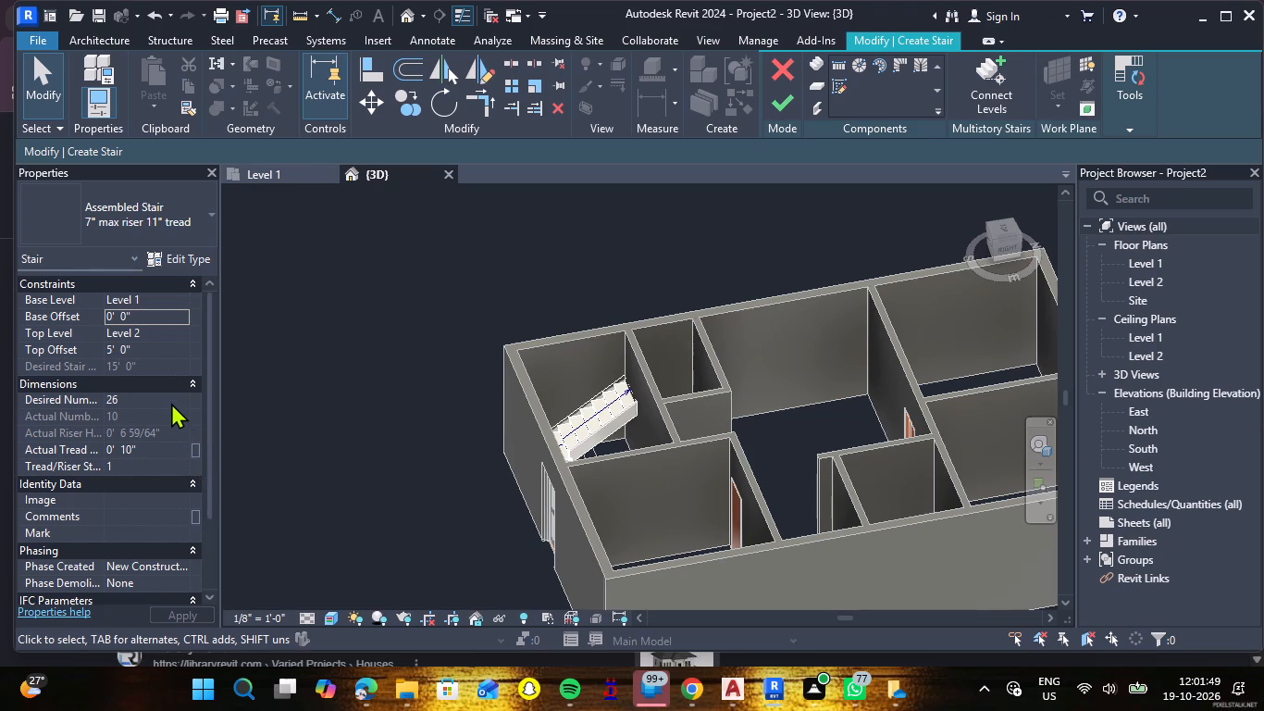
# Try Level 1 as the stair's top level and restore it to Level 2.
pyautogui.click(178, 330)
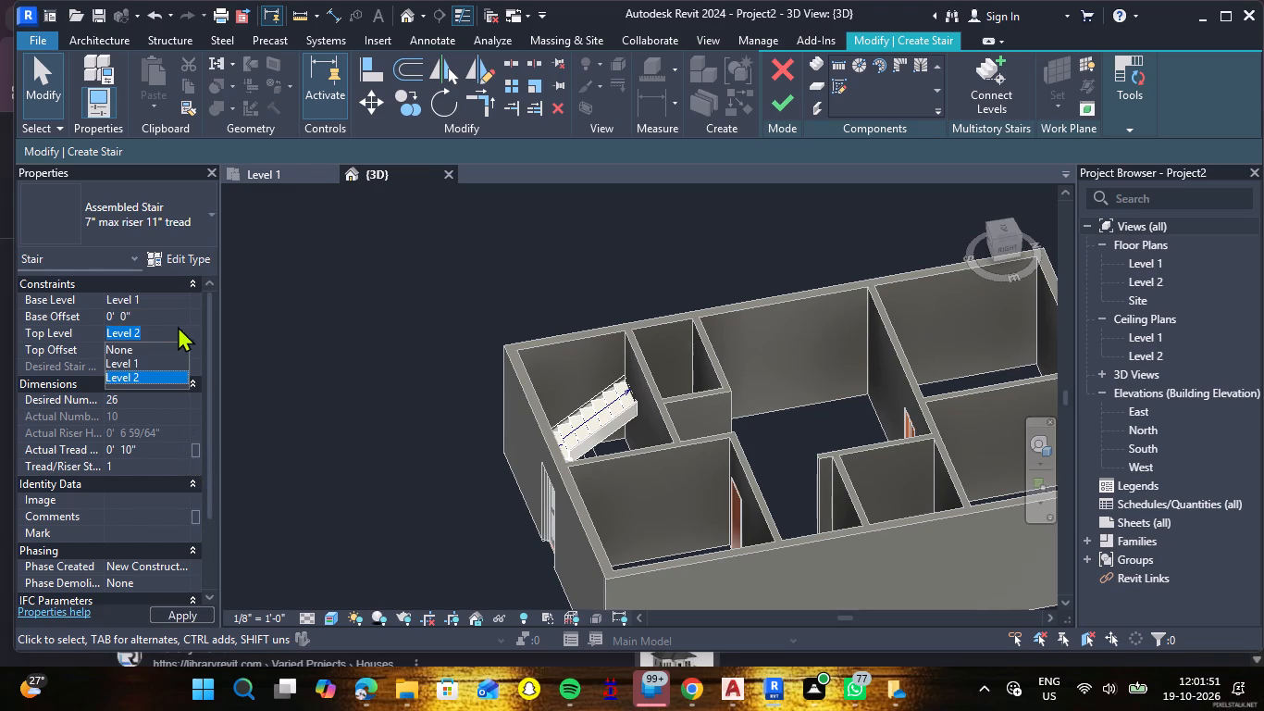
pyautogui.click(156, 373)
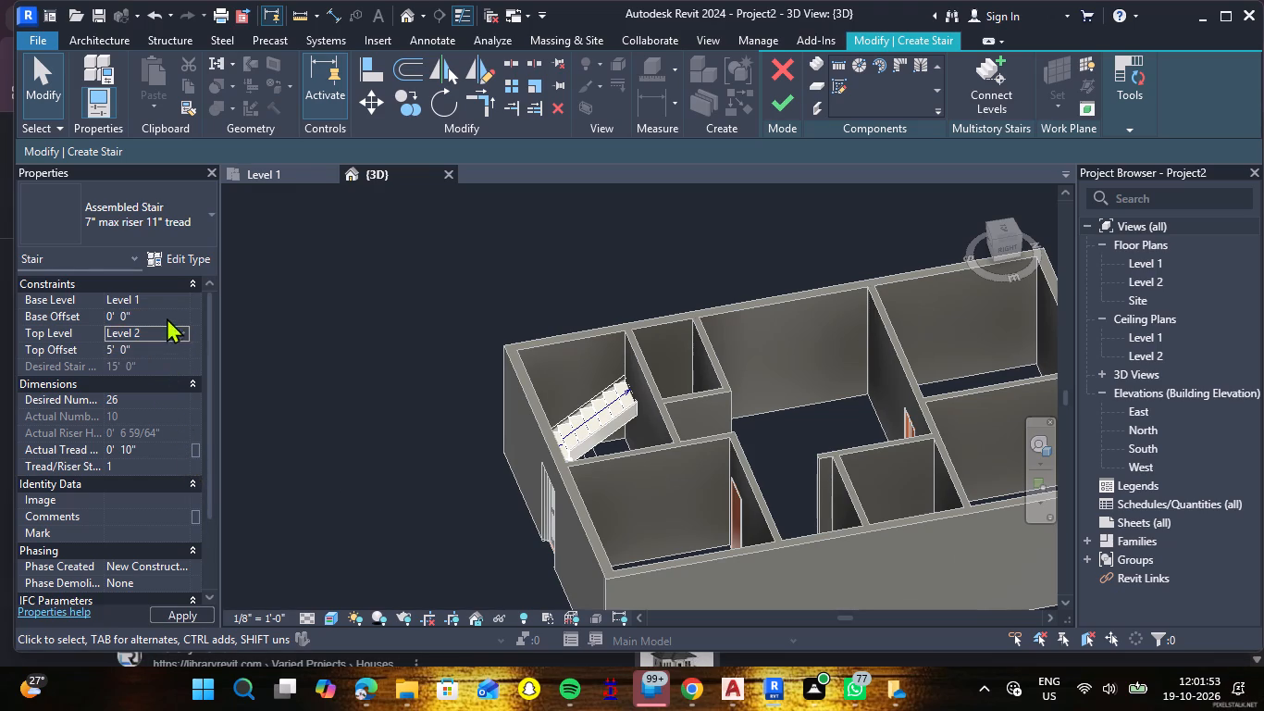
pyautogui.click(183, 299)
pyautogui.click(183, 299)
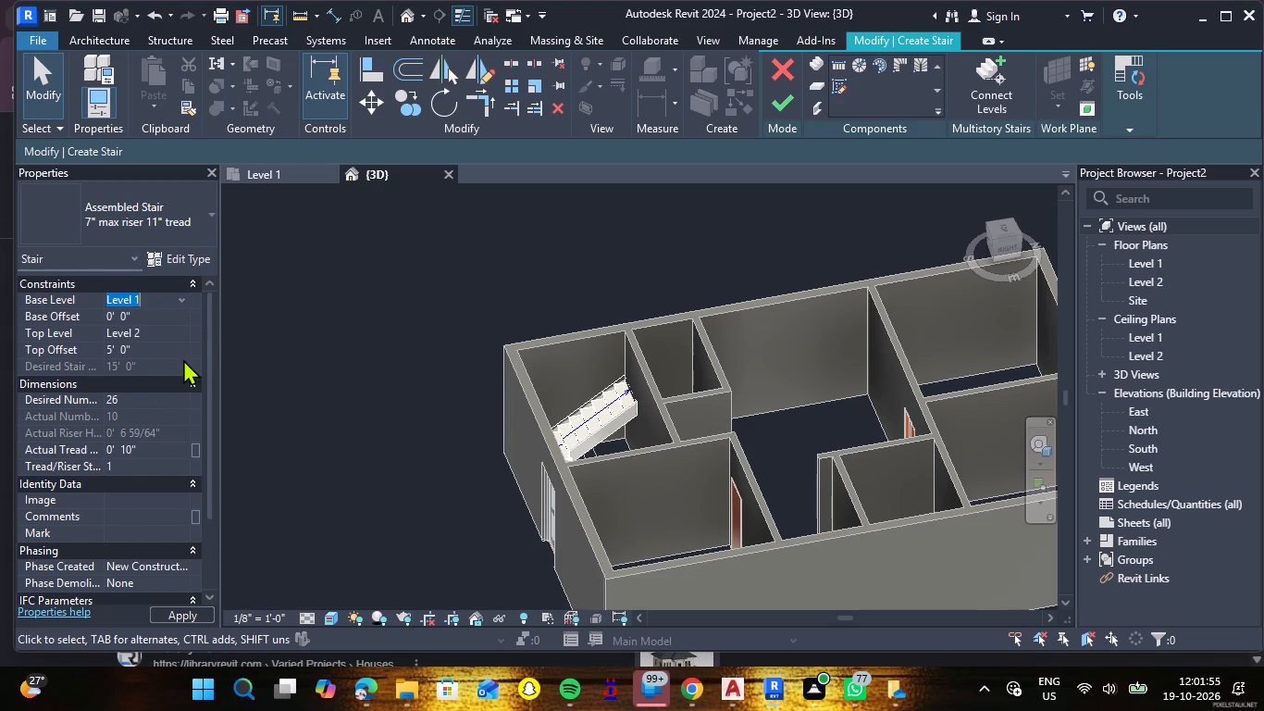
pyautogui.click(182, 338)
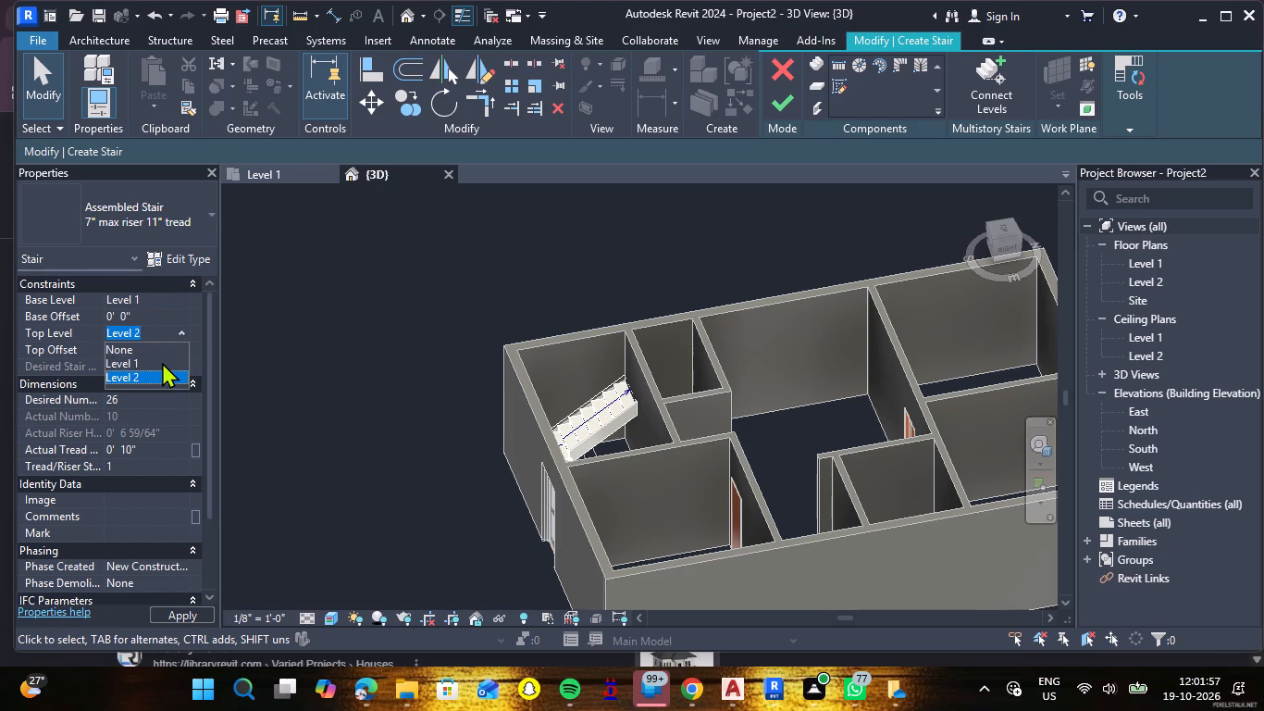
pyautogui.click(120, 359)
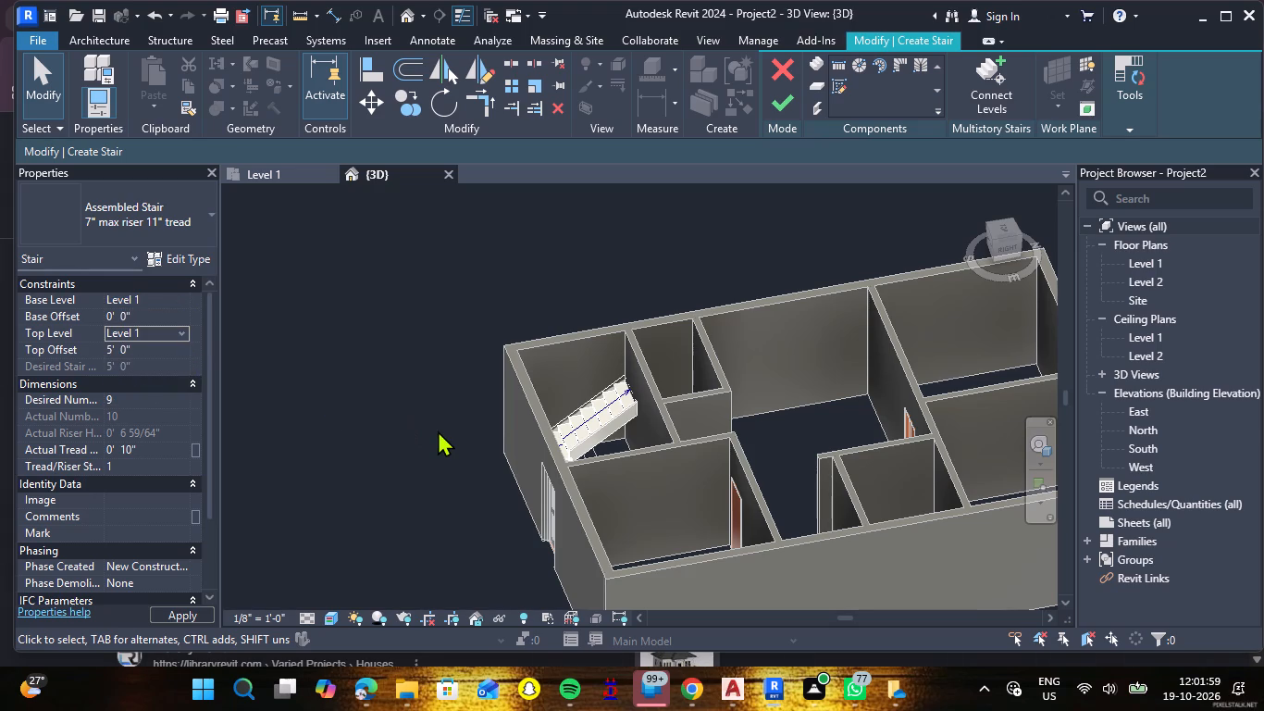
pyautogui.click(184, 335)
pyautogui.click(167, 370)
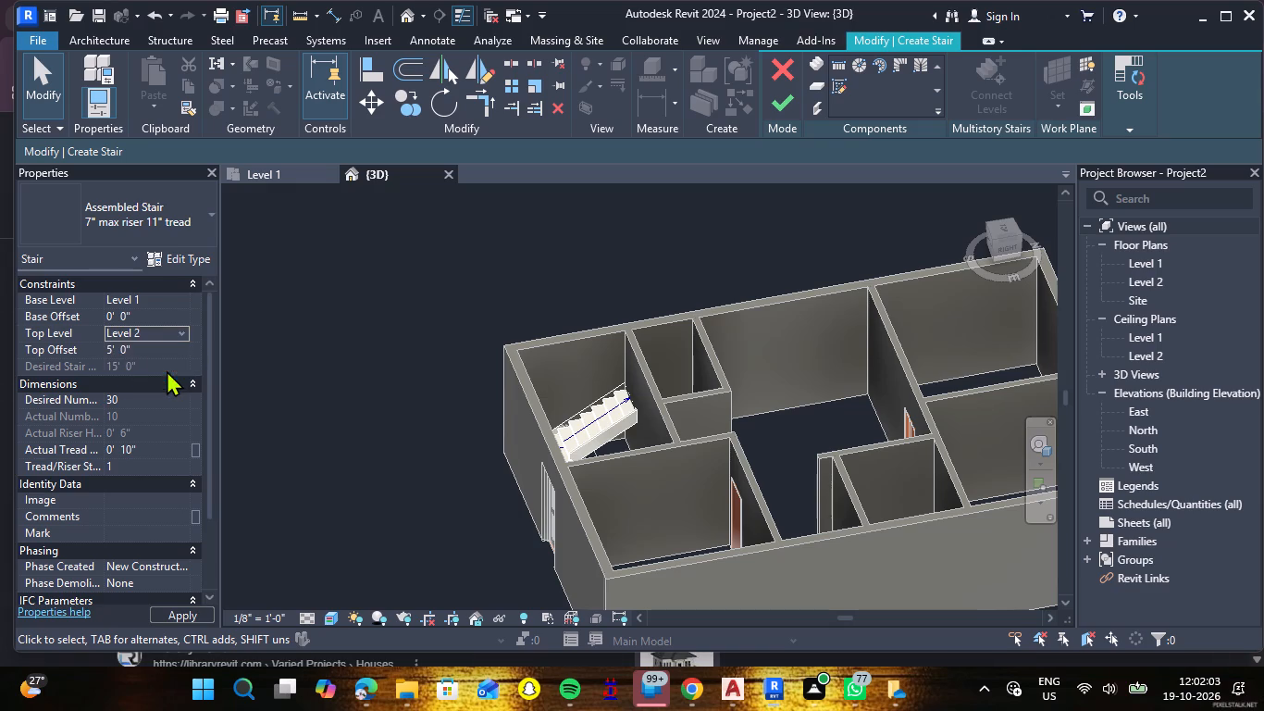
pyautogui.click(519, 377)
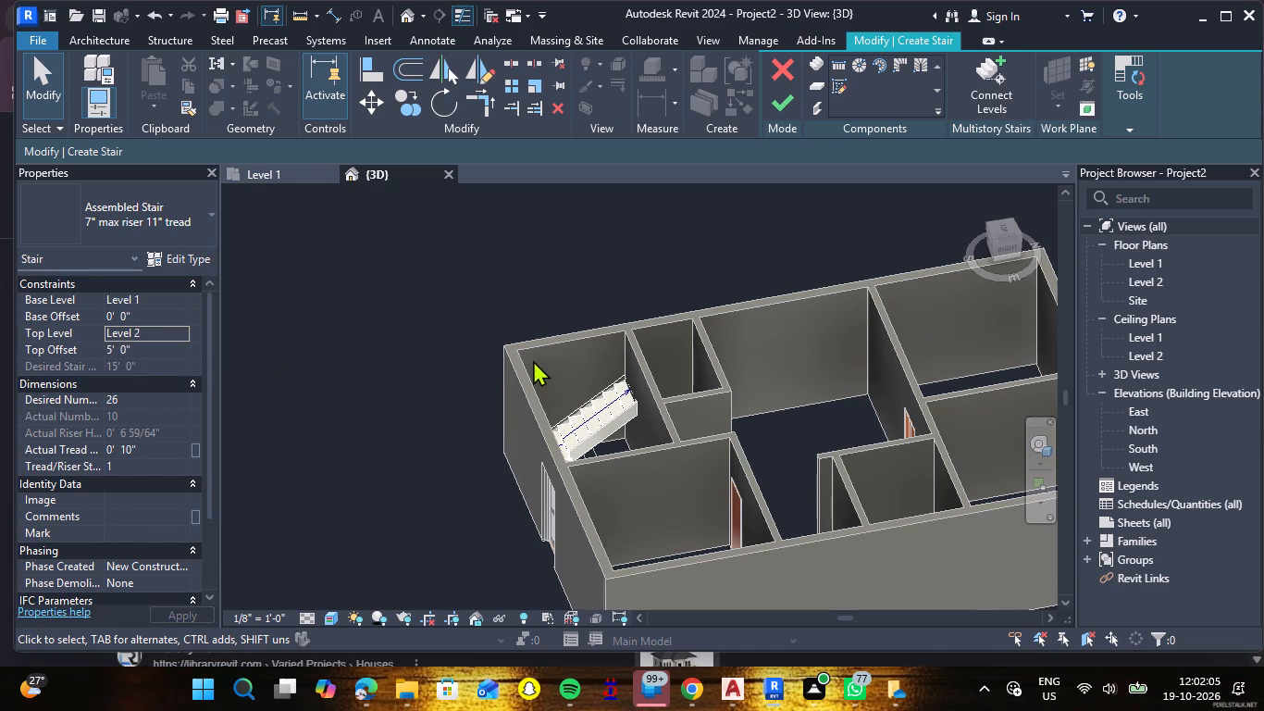
# Finish the stair edit to generate the stair with its railings.
pyautogui.click(795, 103)
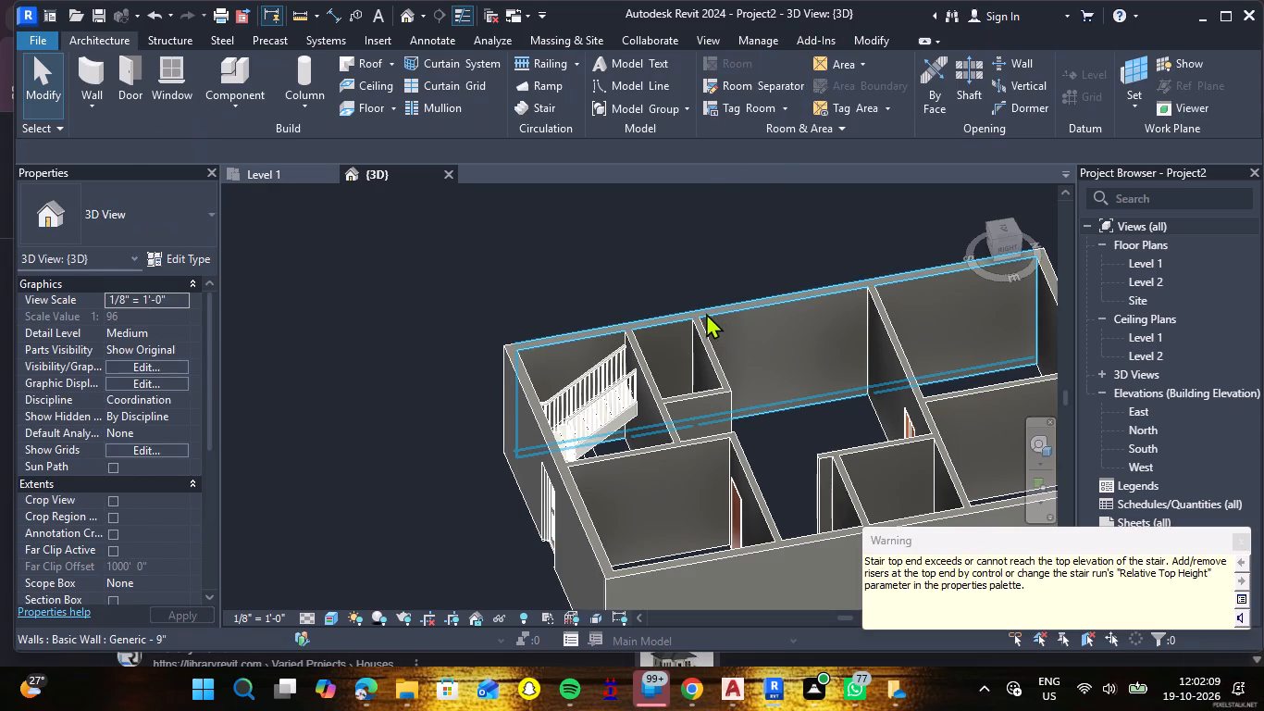
# Examine the finished stair and its railings against the surrounding walls from several angles in the 3D view.
pyautogui.click(706, 312)
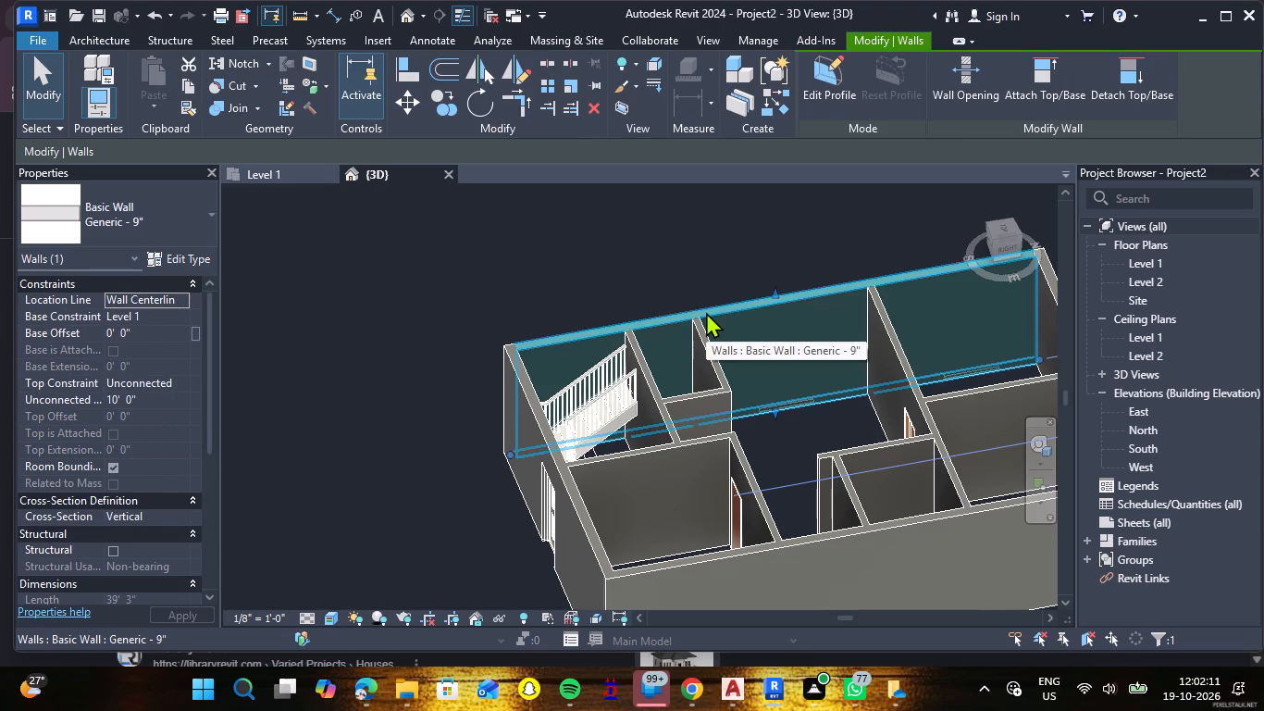
pyautogui.press('Escape')
pyautogui.scroll(-4, 581, 282)
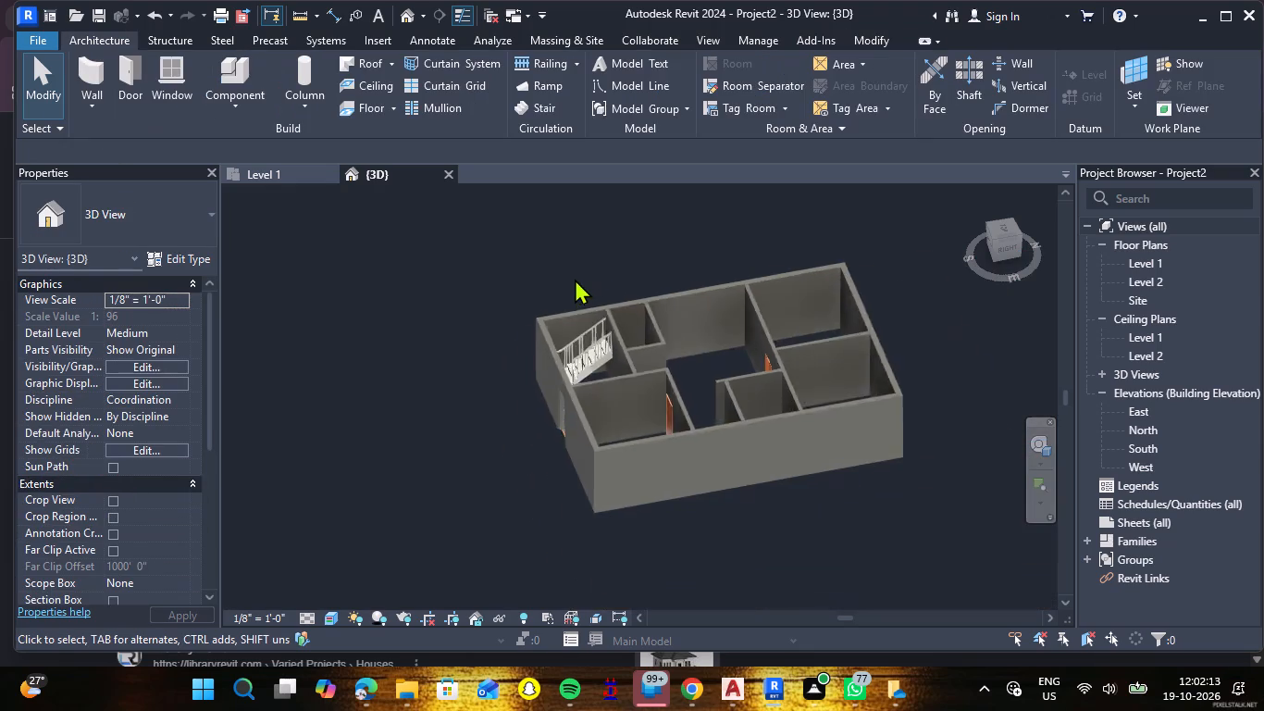
pyautogui.scroll(-2, 575, 279)
pyautogui.scroll(6, 613, 373)
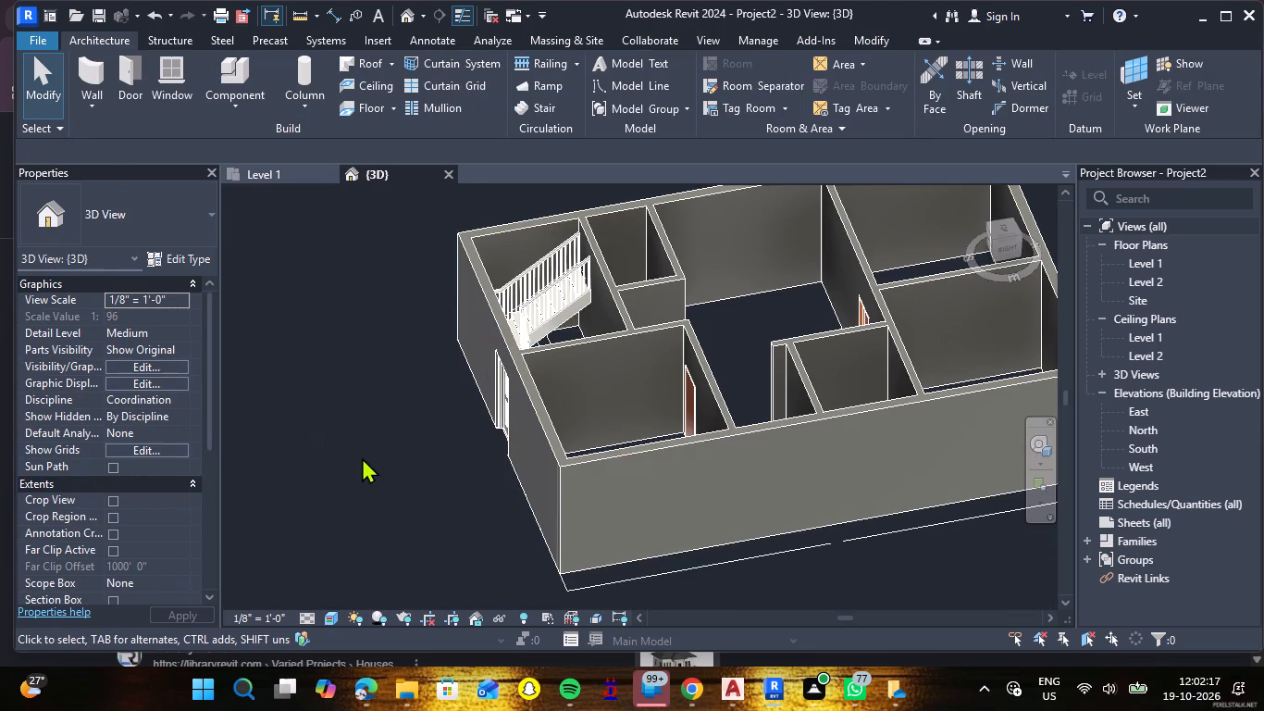
pyautogui.keyDown('shift'); pyautogui.middleClick(362, 457); pyautogui.keyUp('shift')
pyautogui.keyDown('shift'); pyautogui.moveTo(362, 457); pyautogui.dragTo(416, 452, button='middle'); pyautogui.keyUp('shift')
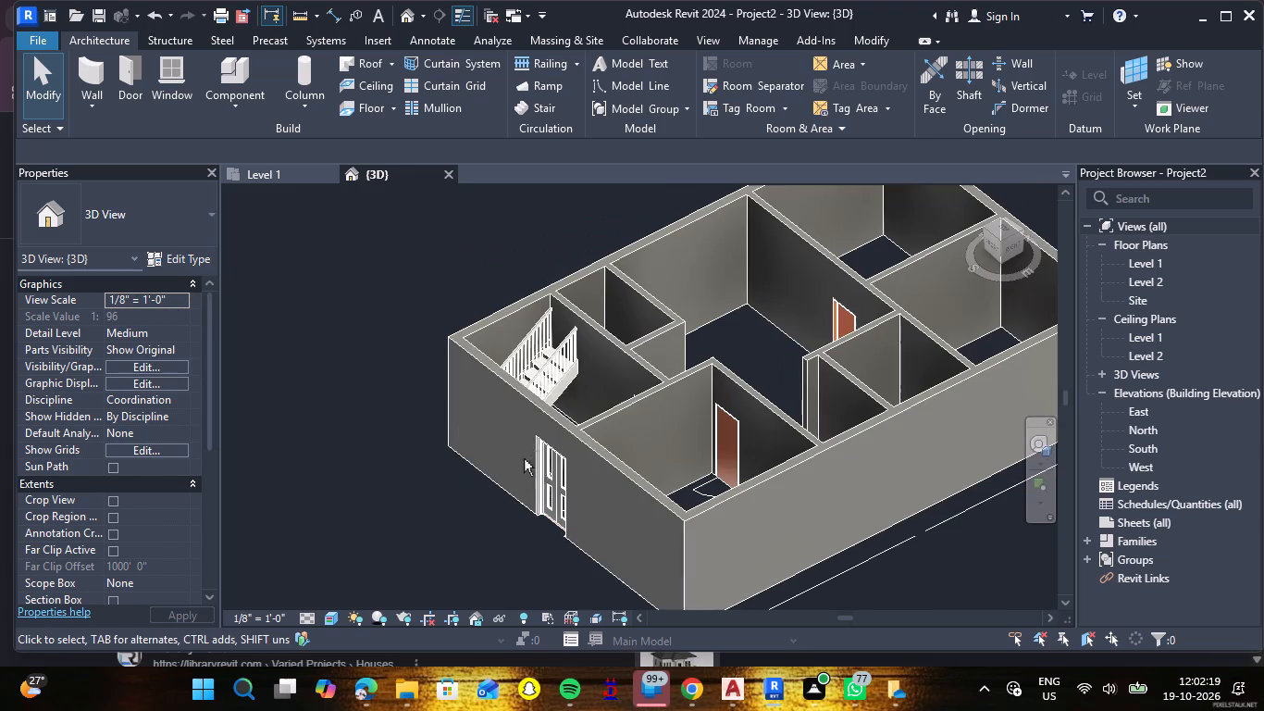
pyautogui.scroll(-4, 635, 478)
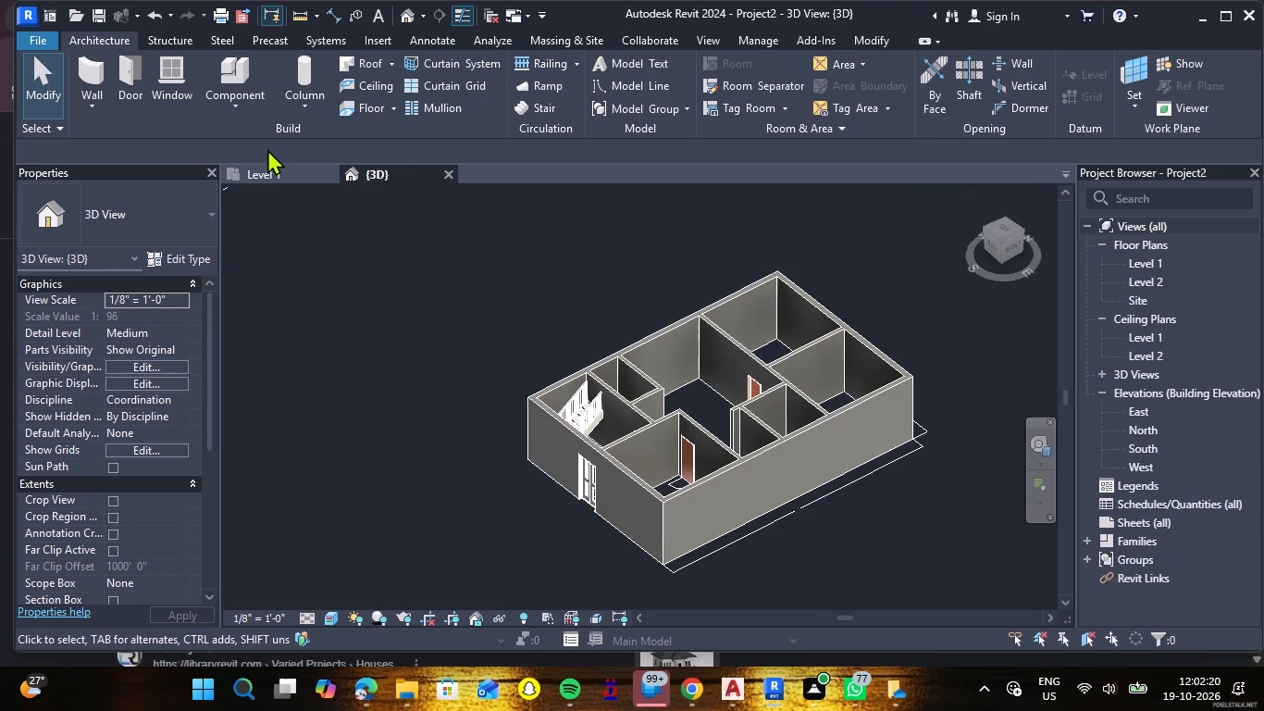
# Reopen the L-shaped stair for editing in the Level 1 floor plan.
pyautogui.click(257, 168)
pyautogui.scroll(-6, 424, 295)
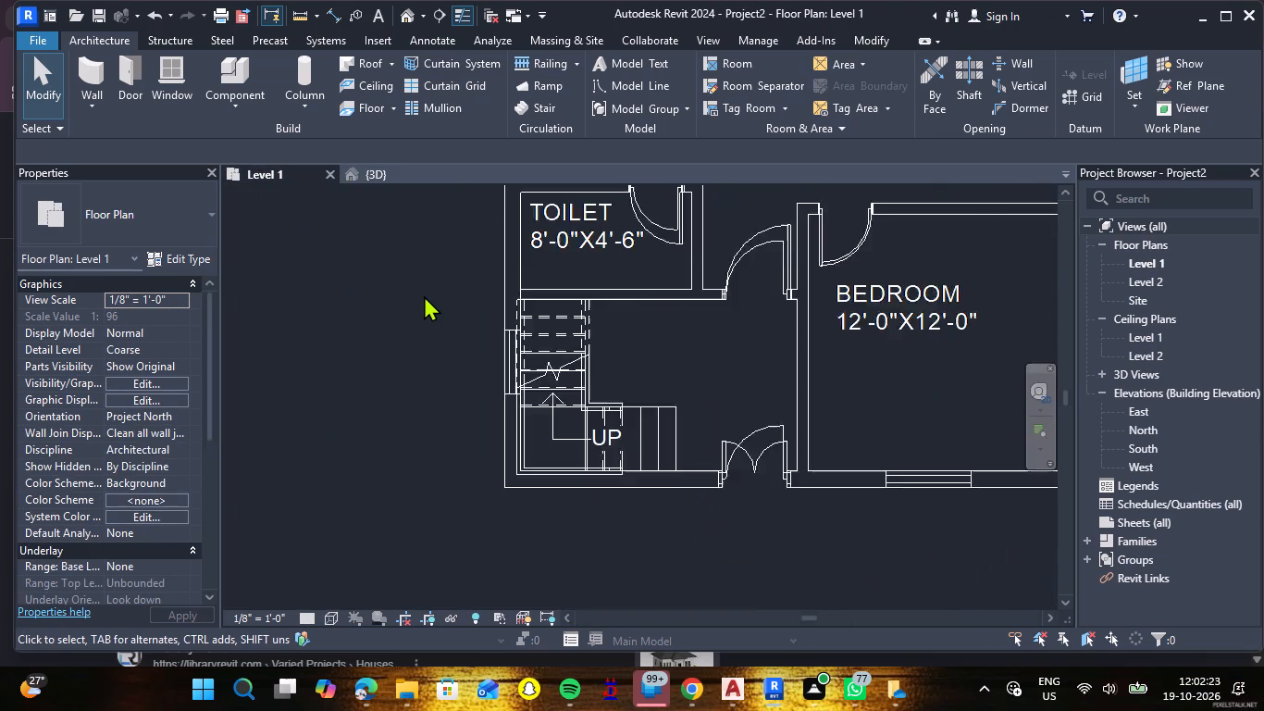
pyautogui.scroll(-4, 424, 295)
pyautogui.scroll(6, 499, 343)
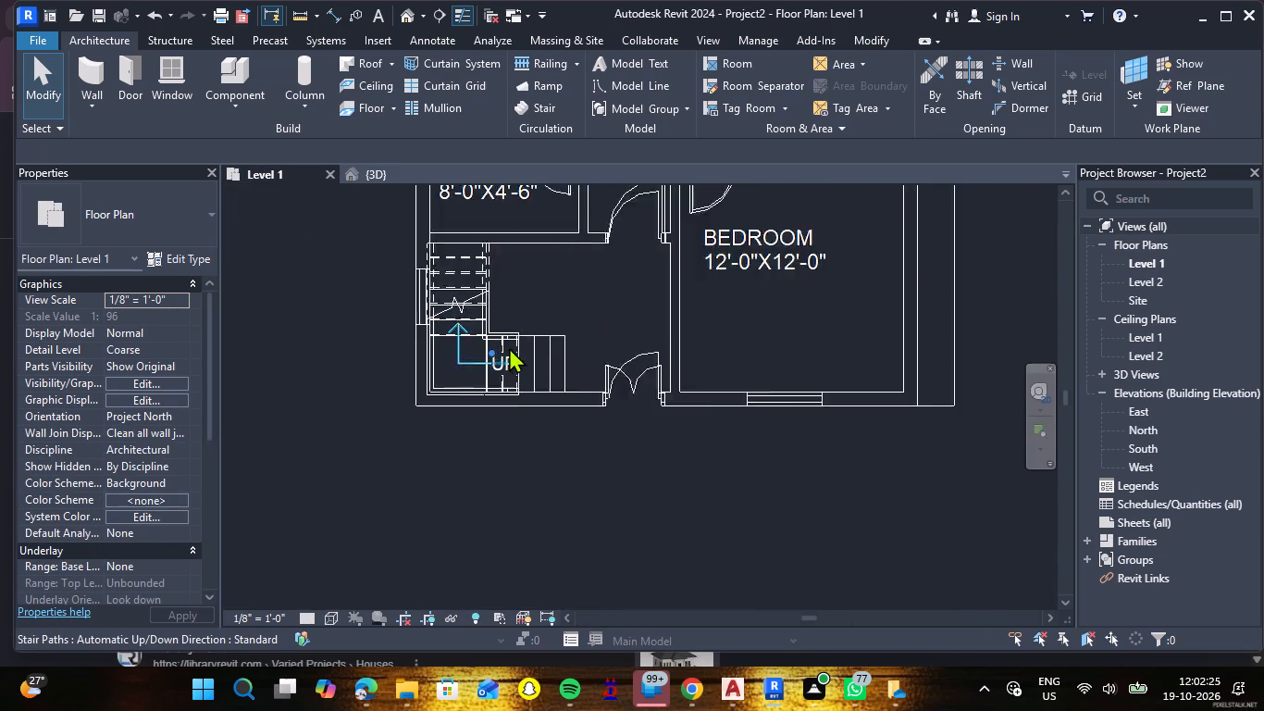
pyautogui.scroll(1, 509, 347)
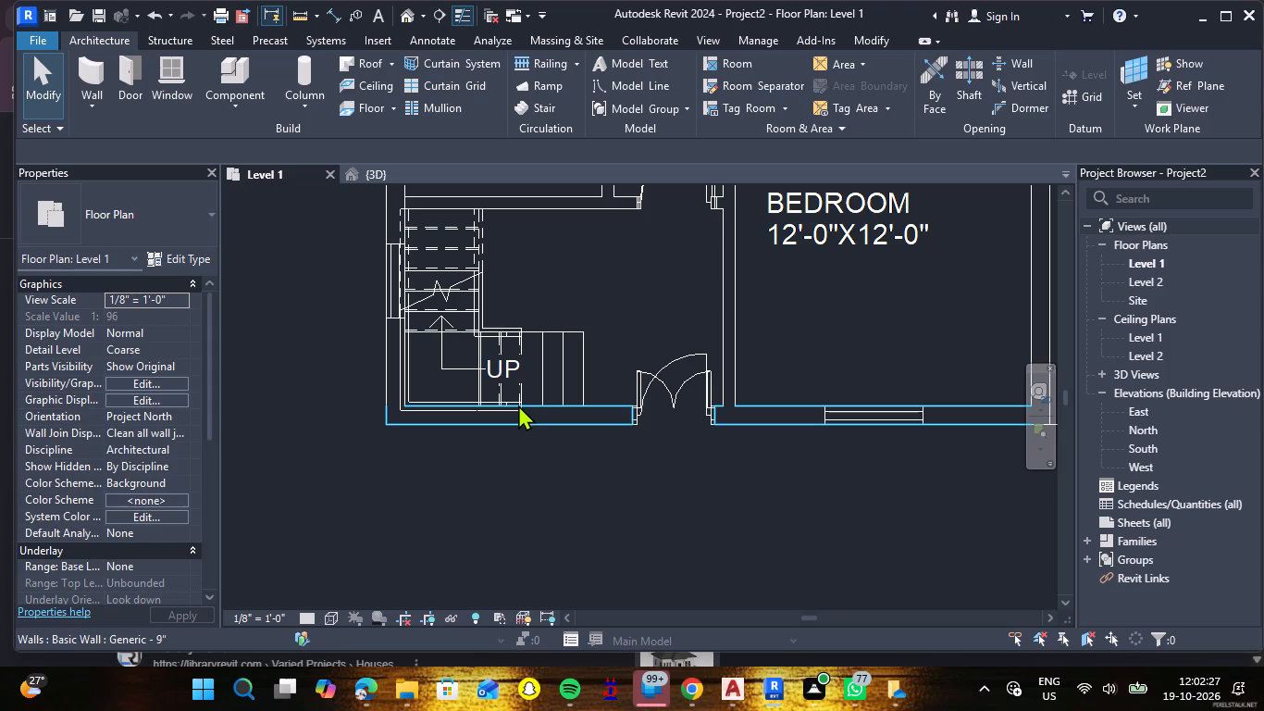
pyautogui.click(518, 405)
pyautogui.press('Escape')
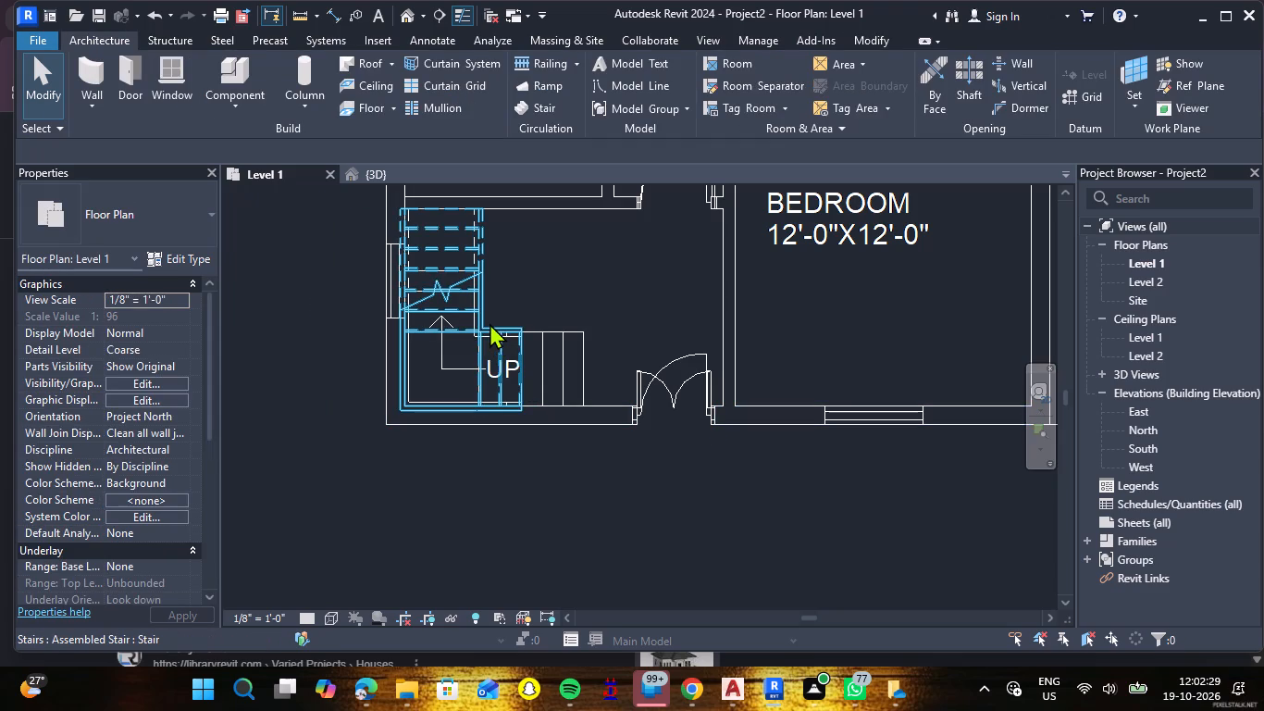
pyautogui.click(489, 322)
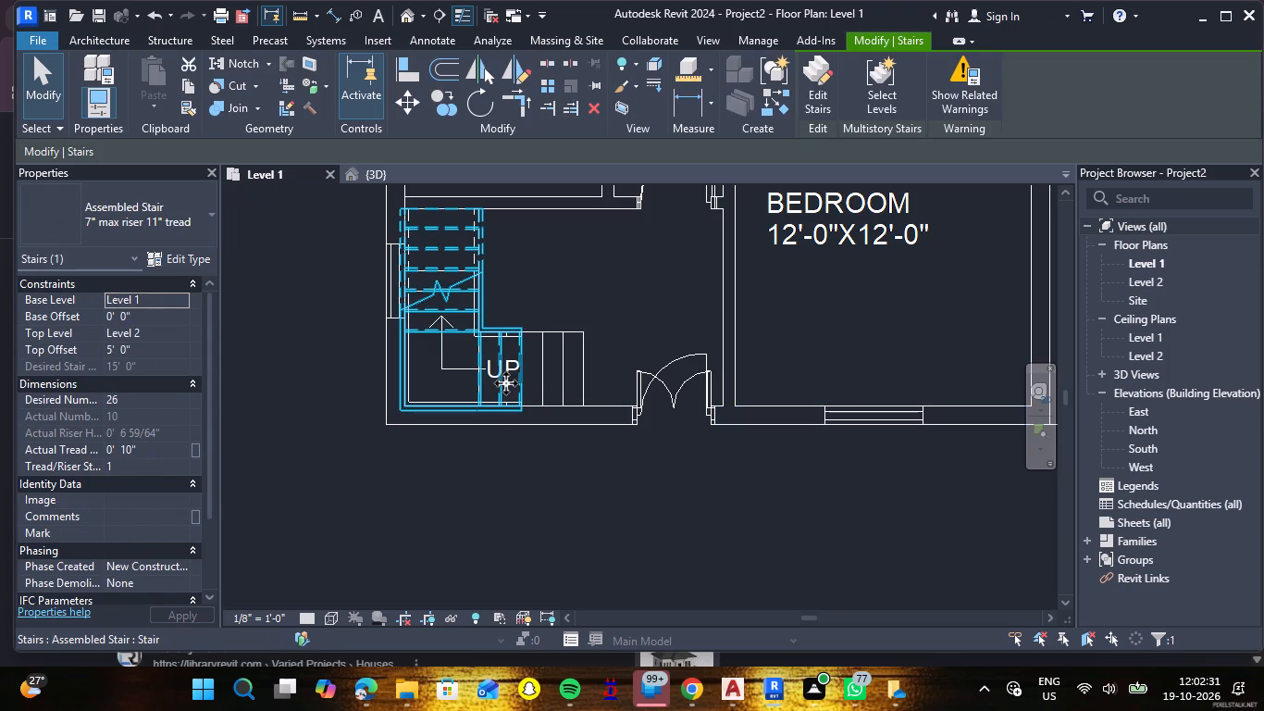
pyautogui.click(440, 275)
pyautogui.click(440, 273)
pyautogui.click(440, 274)
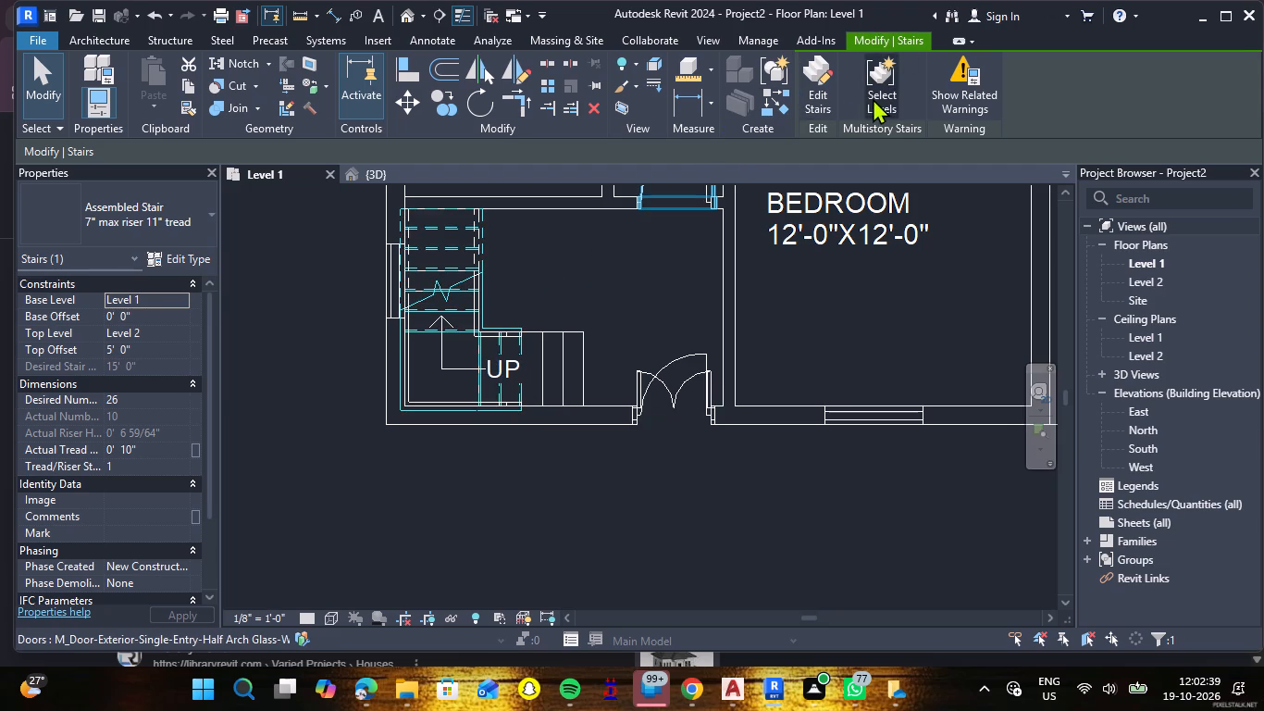
pyautogui.click(802, 106)
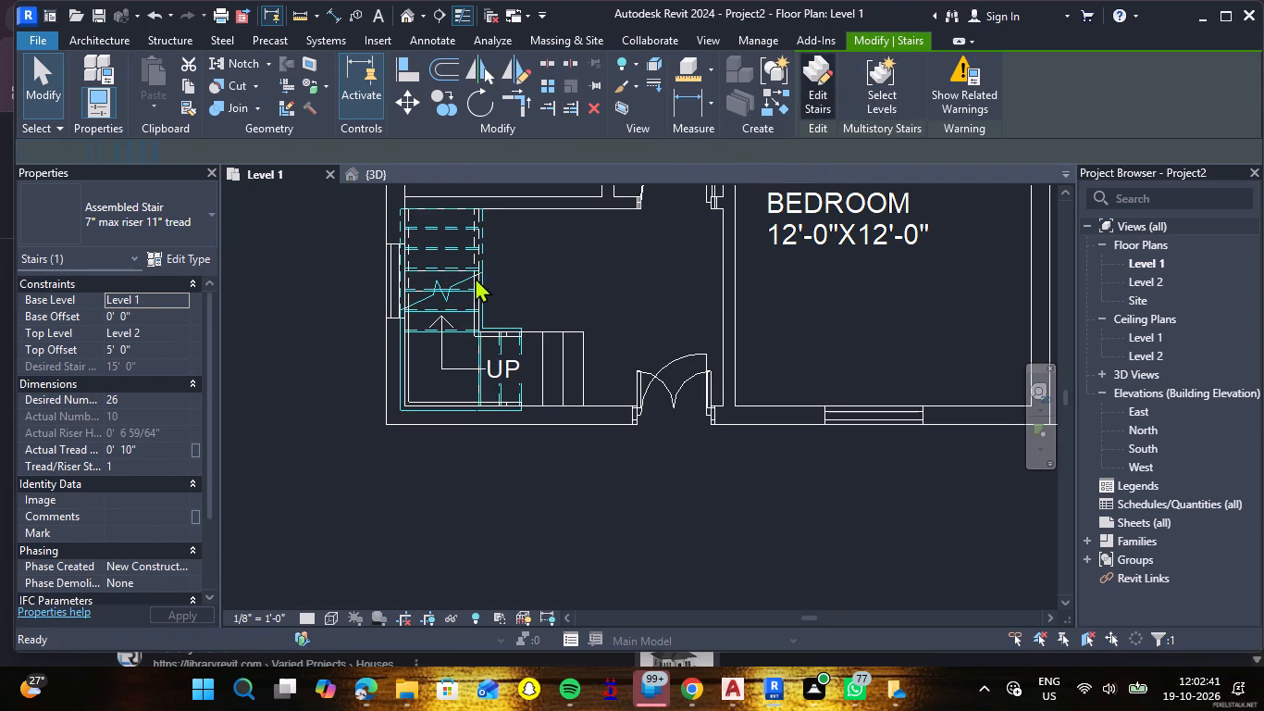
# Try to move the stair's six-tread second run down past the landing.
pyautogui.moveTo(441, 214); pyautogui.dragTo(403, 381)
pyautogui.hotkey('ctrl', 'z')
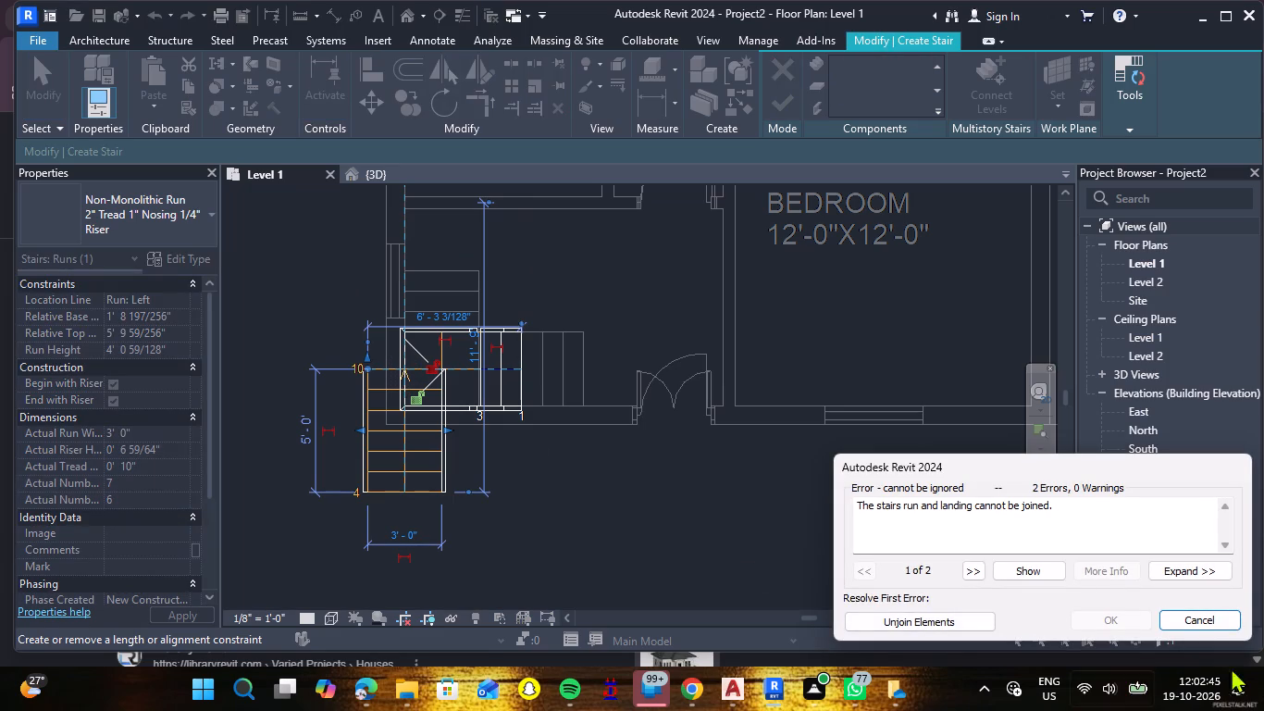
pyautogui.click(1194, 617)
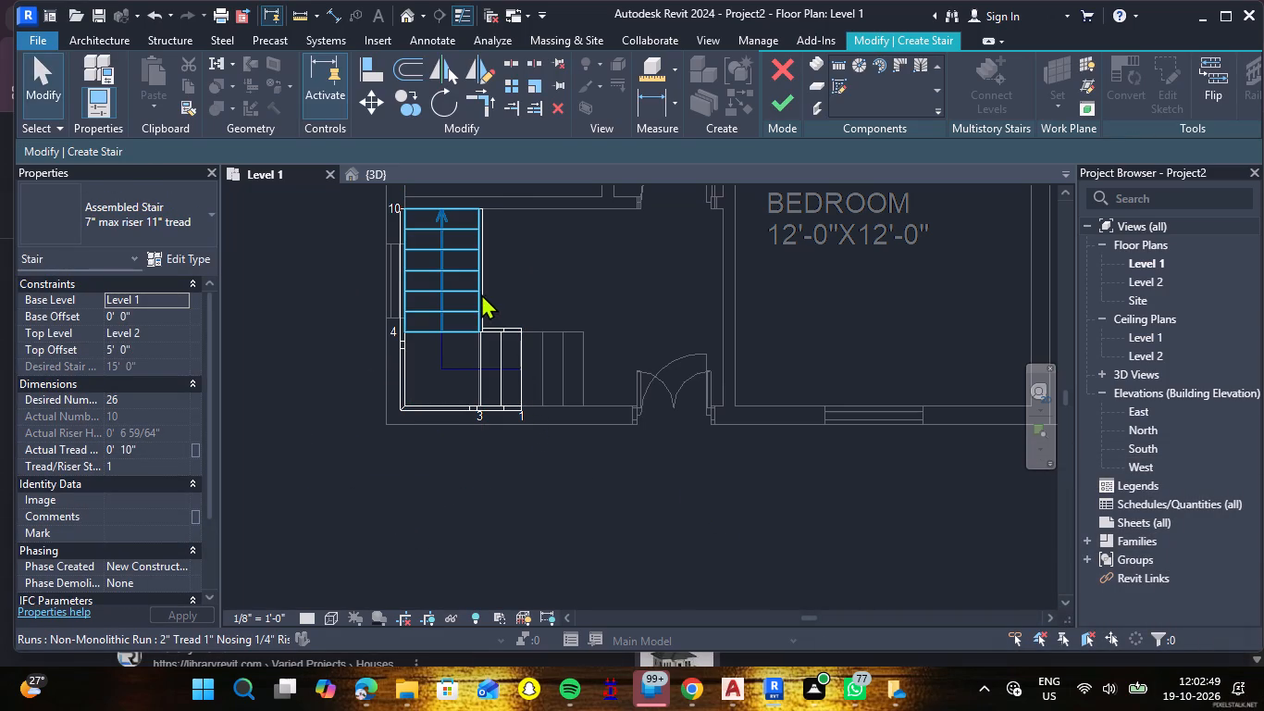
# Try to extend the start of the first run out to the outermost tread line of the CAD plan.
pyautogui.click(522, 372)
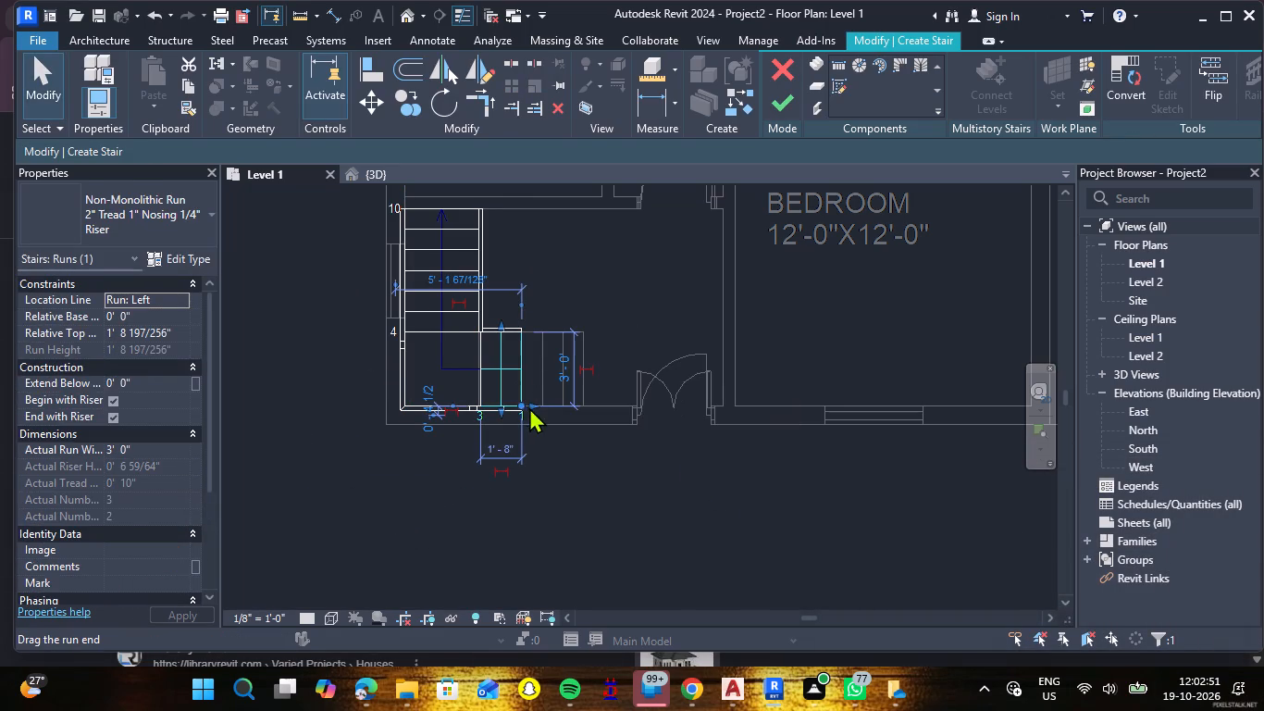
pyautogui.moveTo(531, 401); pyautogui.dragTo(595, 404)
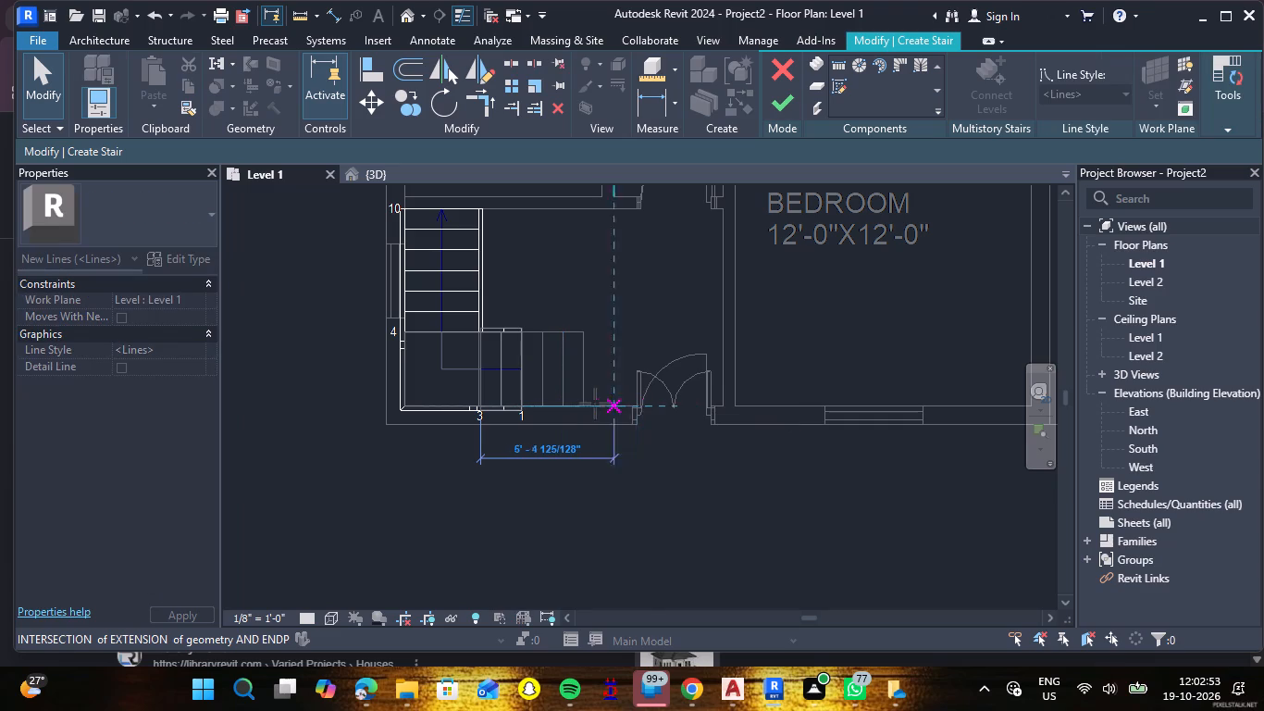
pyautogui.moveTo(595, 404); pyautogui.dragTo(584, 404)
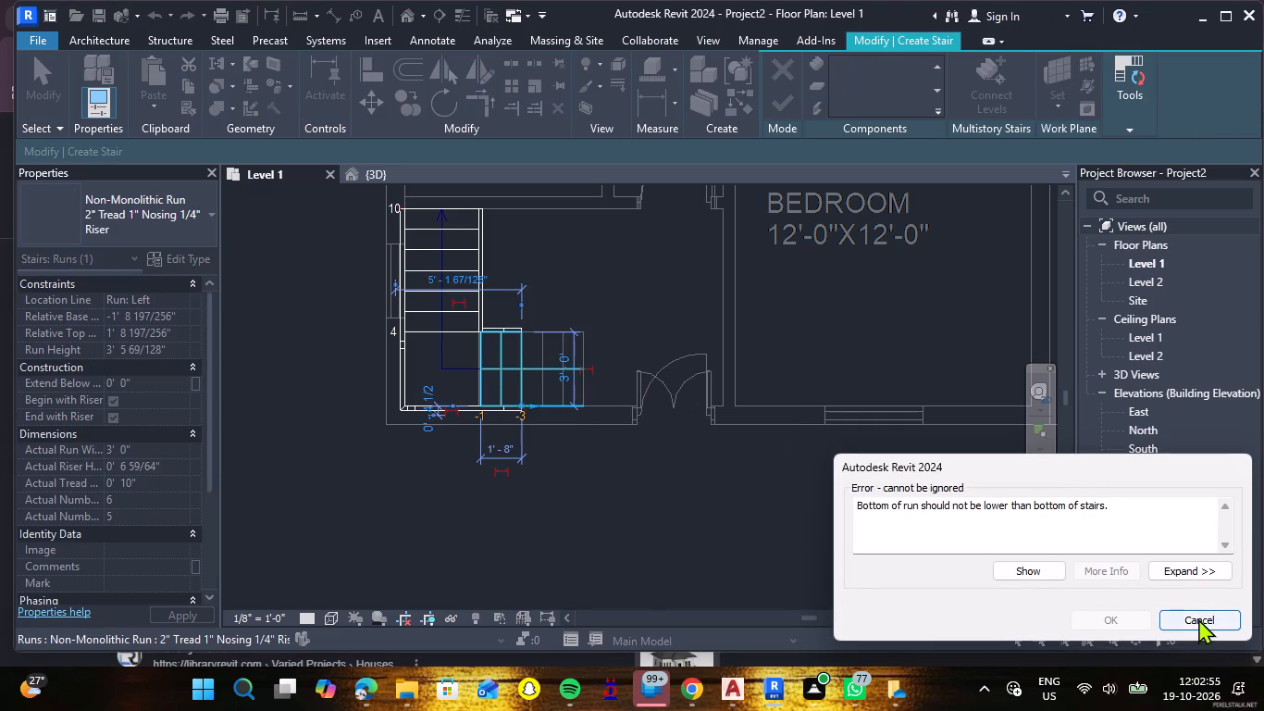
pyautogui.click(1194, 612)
# Shorten the second run from its upper end to 2'-6" so that it has three treads.
pyautogui.scroll(-1, 484, 334)
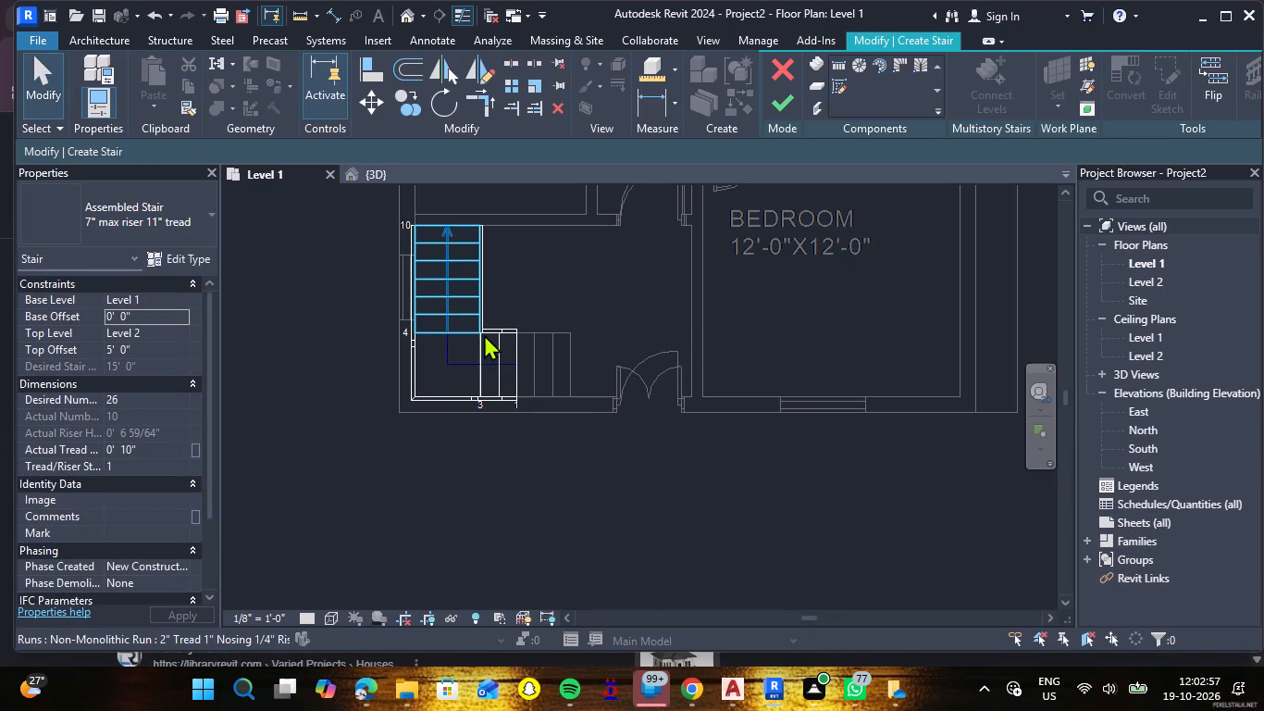
pyautogui.click(415, 257)
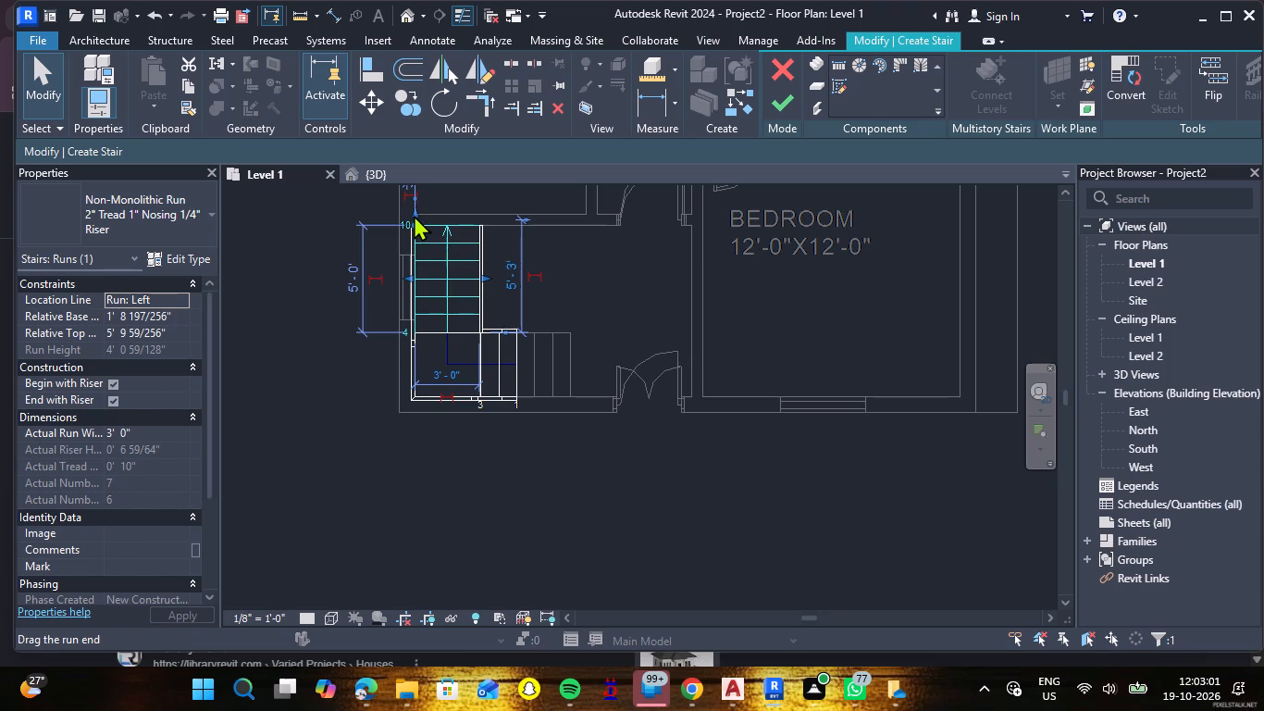
pyautogui.moveTo(414, 215); pyautogui.dragTo(415, 280)
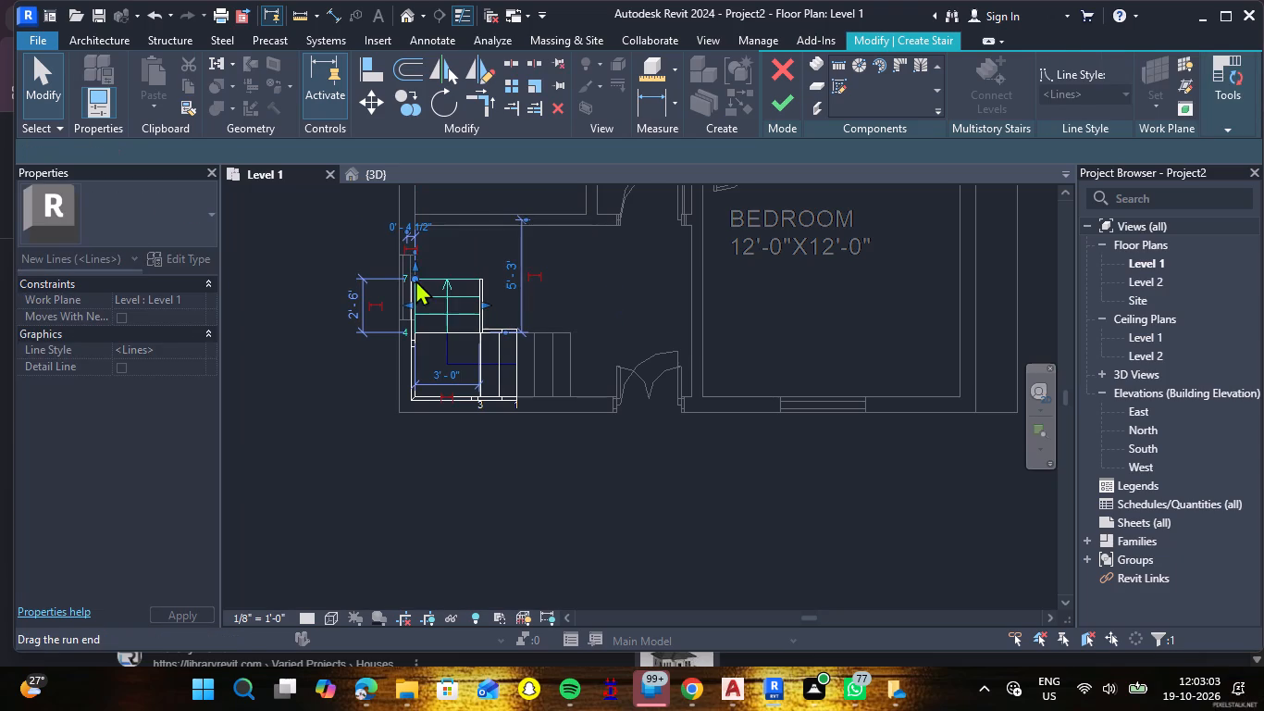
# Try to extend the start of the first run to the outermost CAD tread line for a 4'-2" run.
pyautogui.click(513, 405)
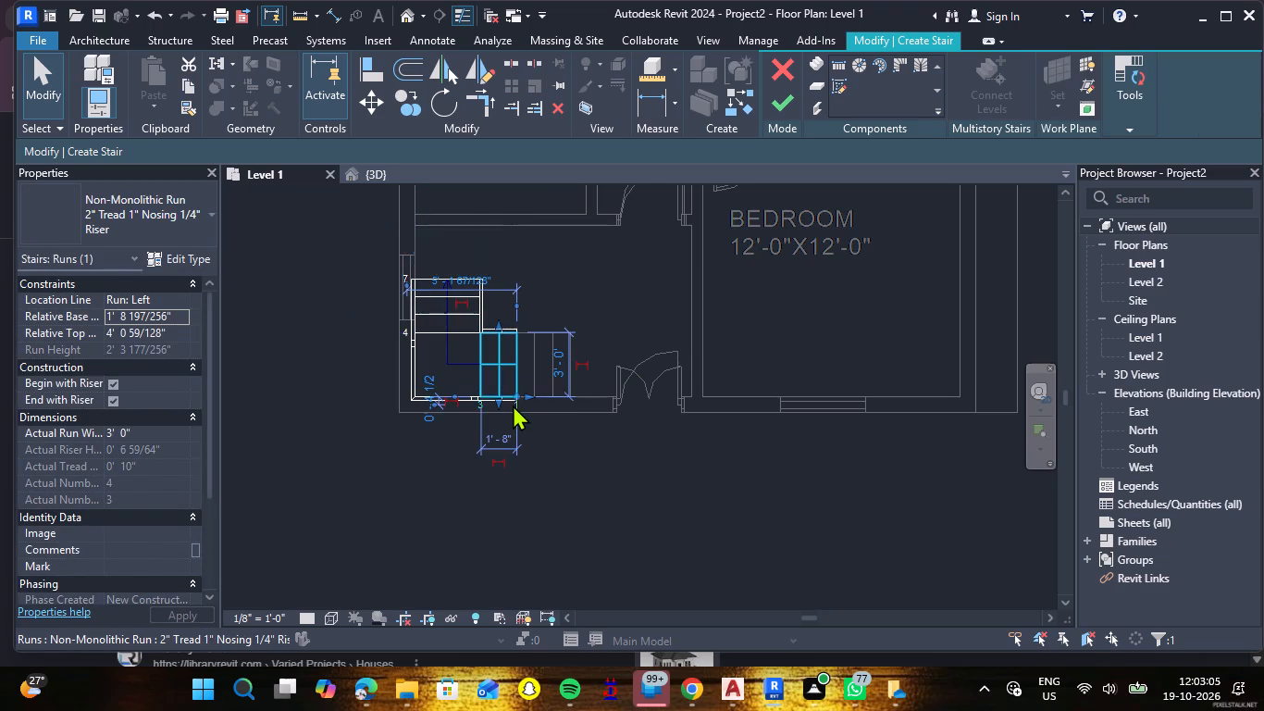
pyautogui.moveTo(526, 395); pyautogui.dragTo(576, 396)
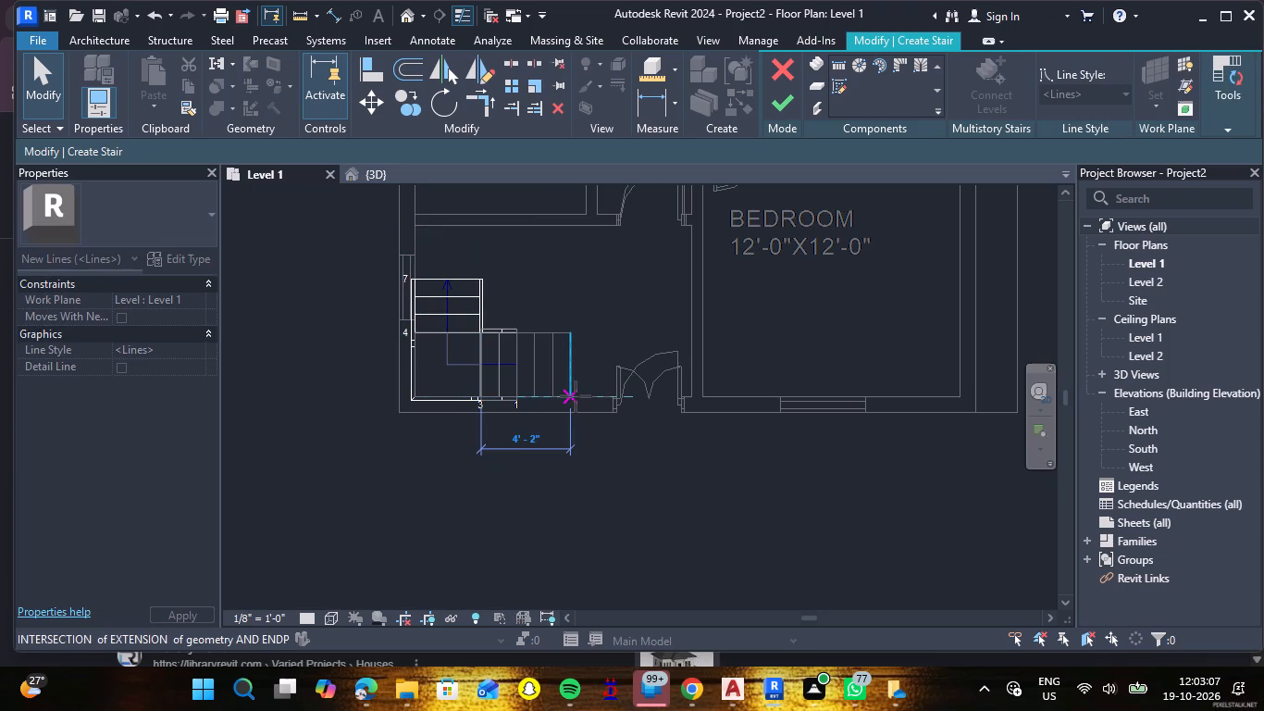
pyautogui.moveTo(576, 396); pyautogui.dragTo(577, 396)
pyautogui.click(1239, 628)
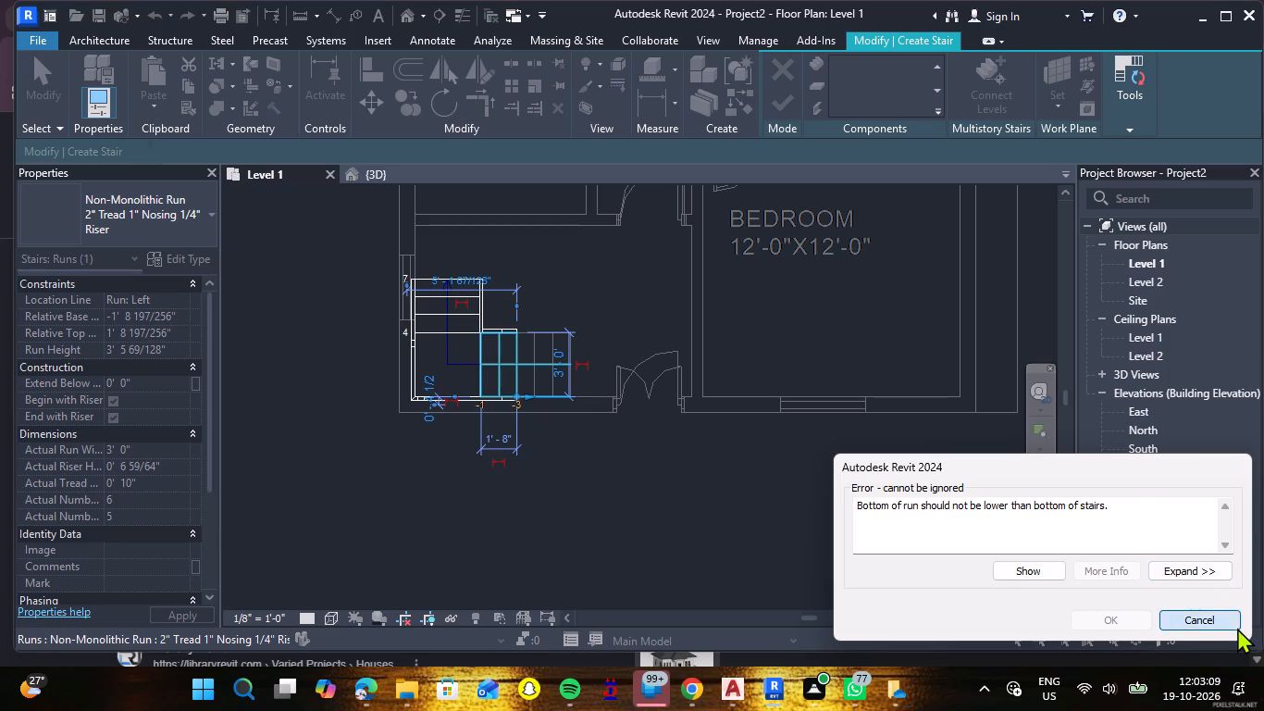
# Delete both runs and the landing from the stair being edited.
pyautogui.press('Delete')
pyautogui.click(480, 315)
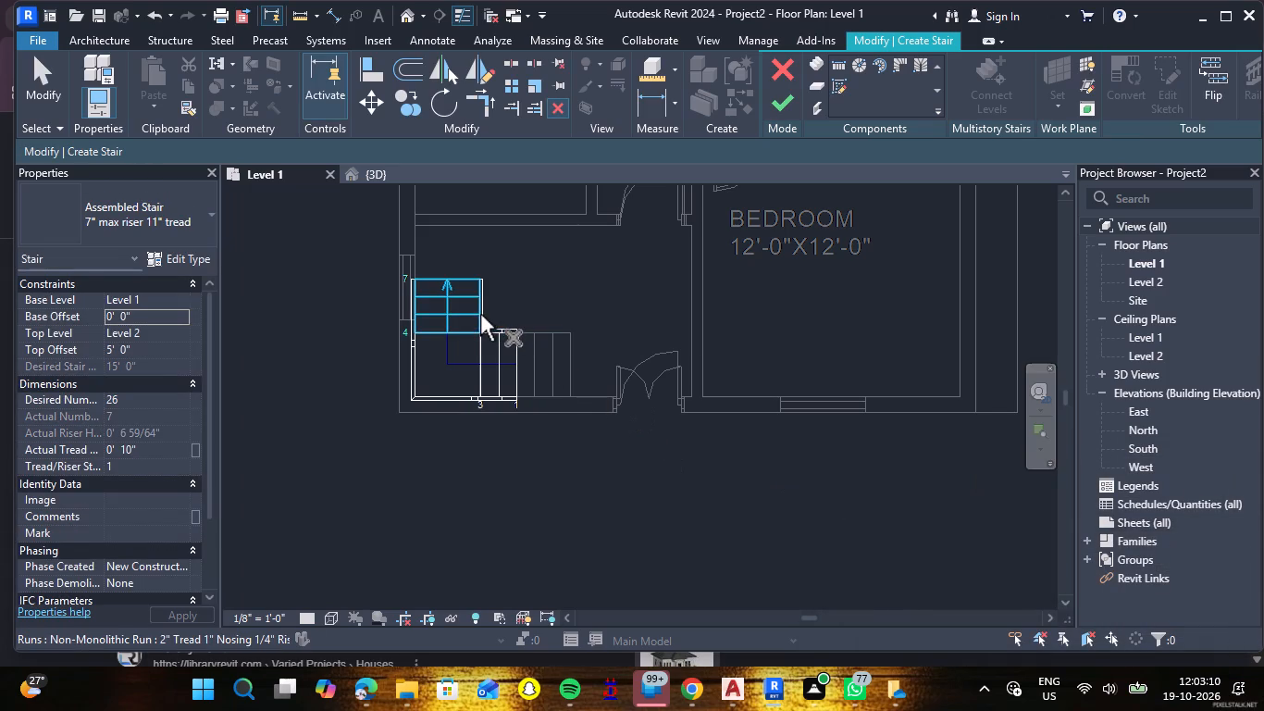
pyautogui.press('Delete')
pyautogui.click(481, 328)
pyautogui.press('Delete')
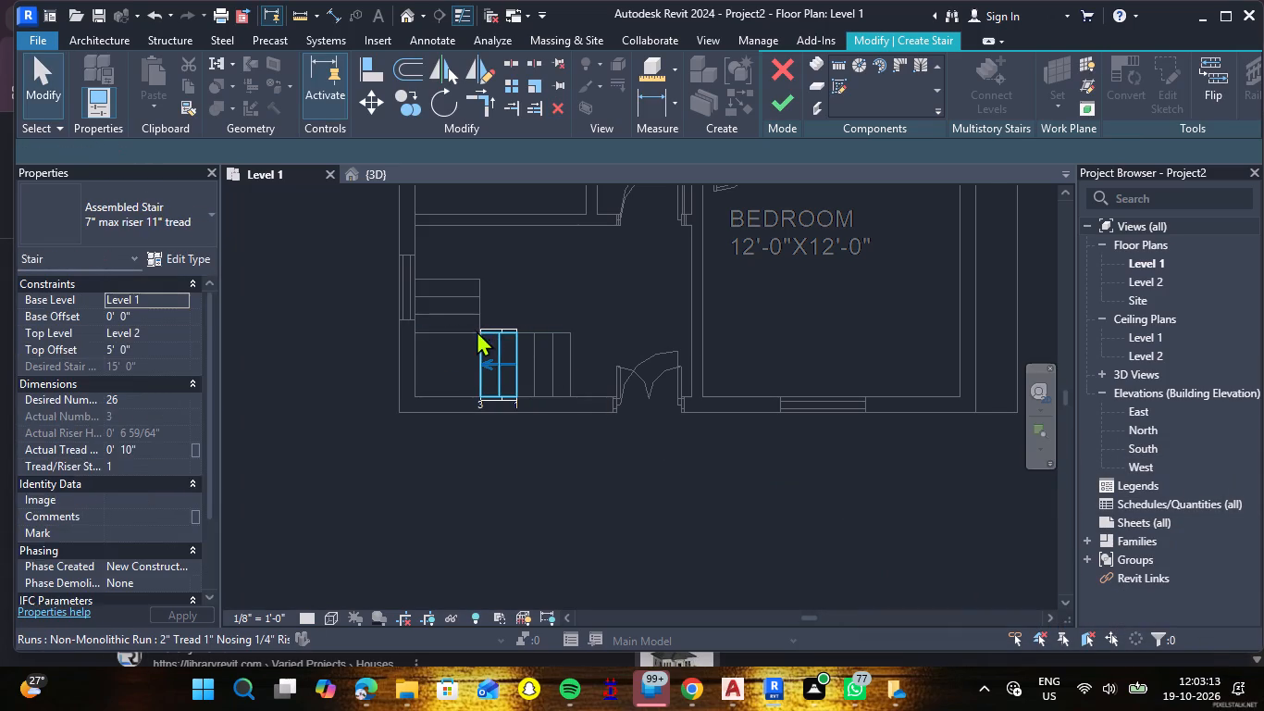
pyautogui.click(484, 328)
pyautogui.press('Delete')
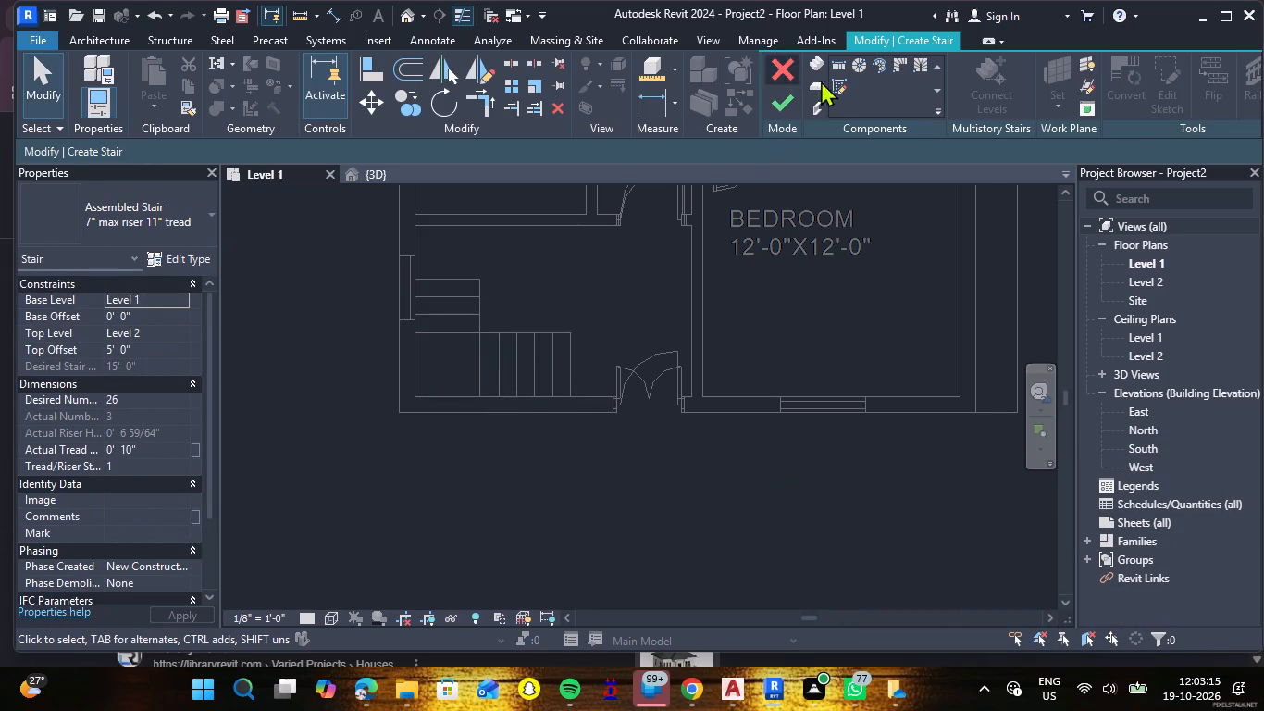
# Redraw the L-shaped stair over the CAD treads with a 4'-2" first run, automatic landing and 5'-0" second run, and finish the edit.
pyautogui.click(808, 87)
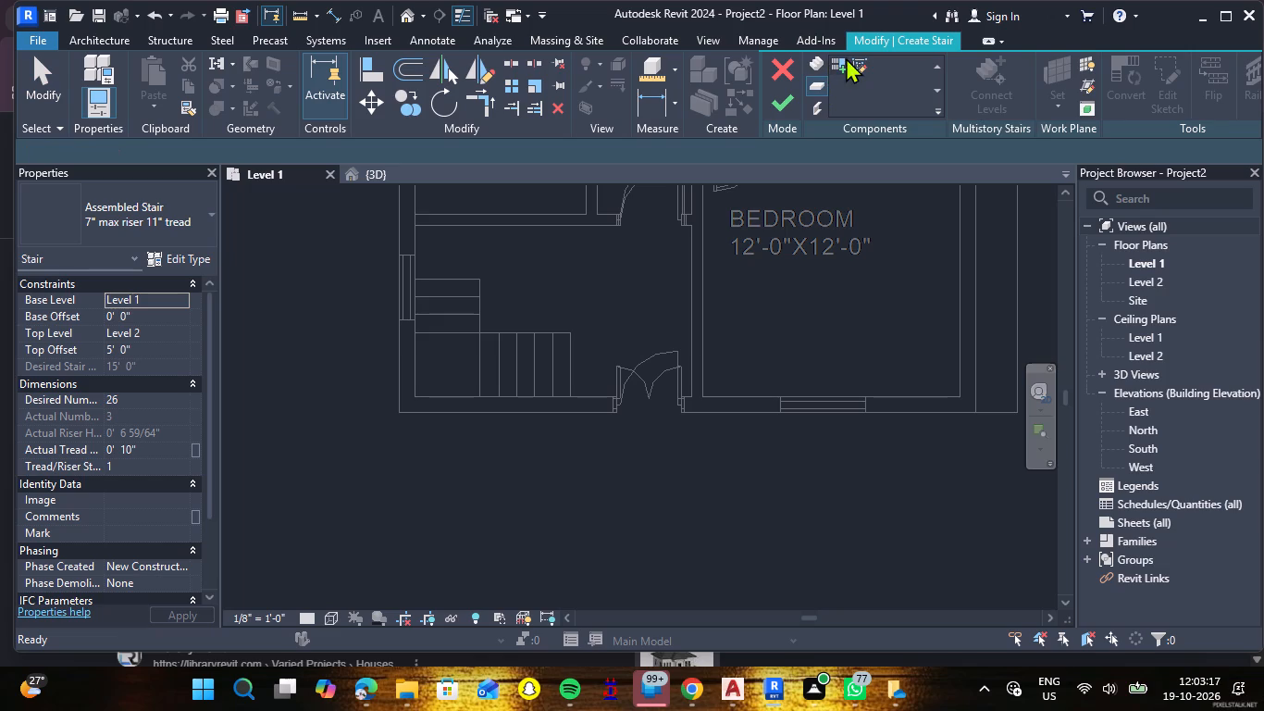
pyautogui.click(838, 69)
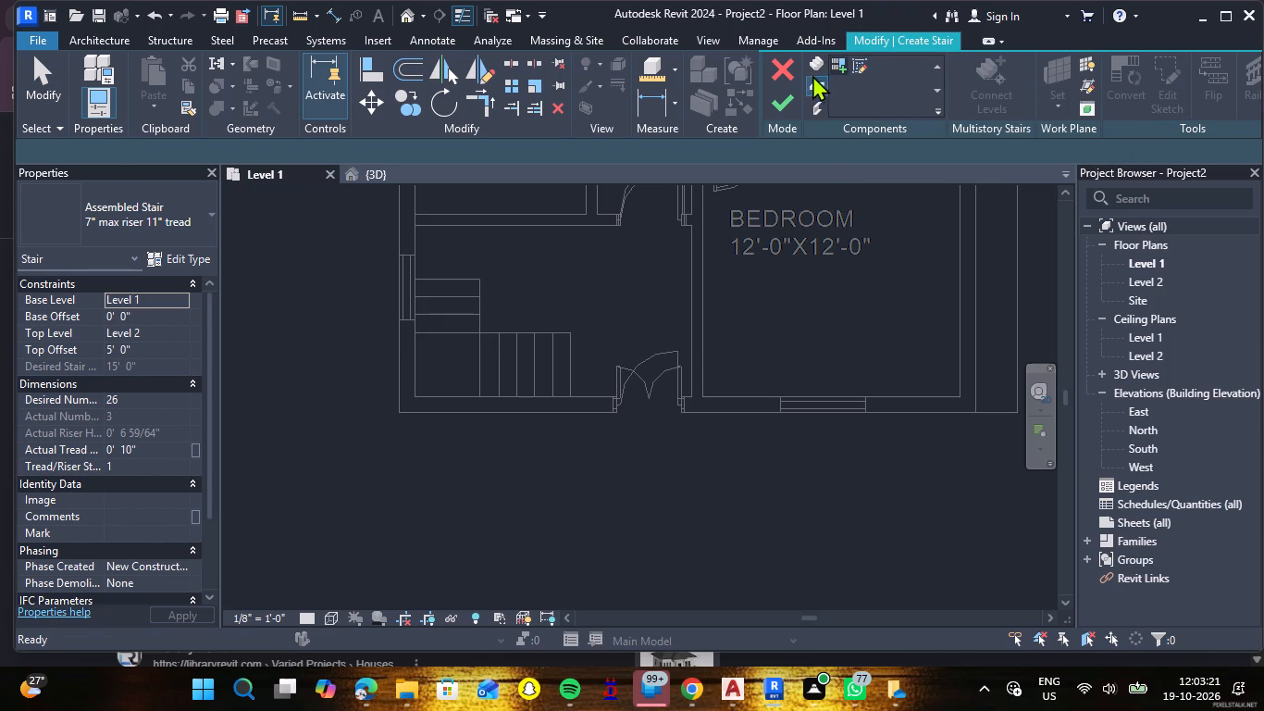
pyautogui.click(808, 64)
pyautogui.click(569, 396)
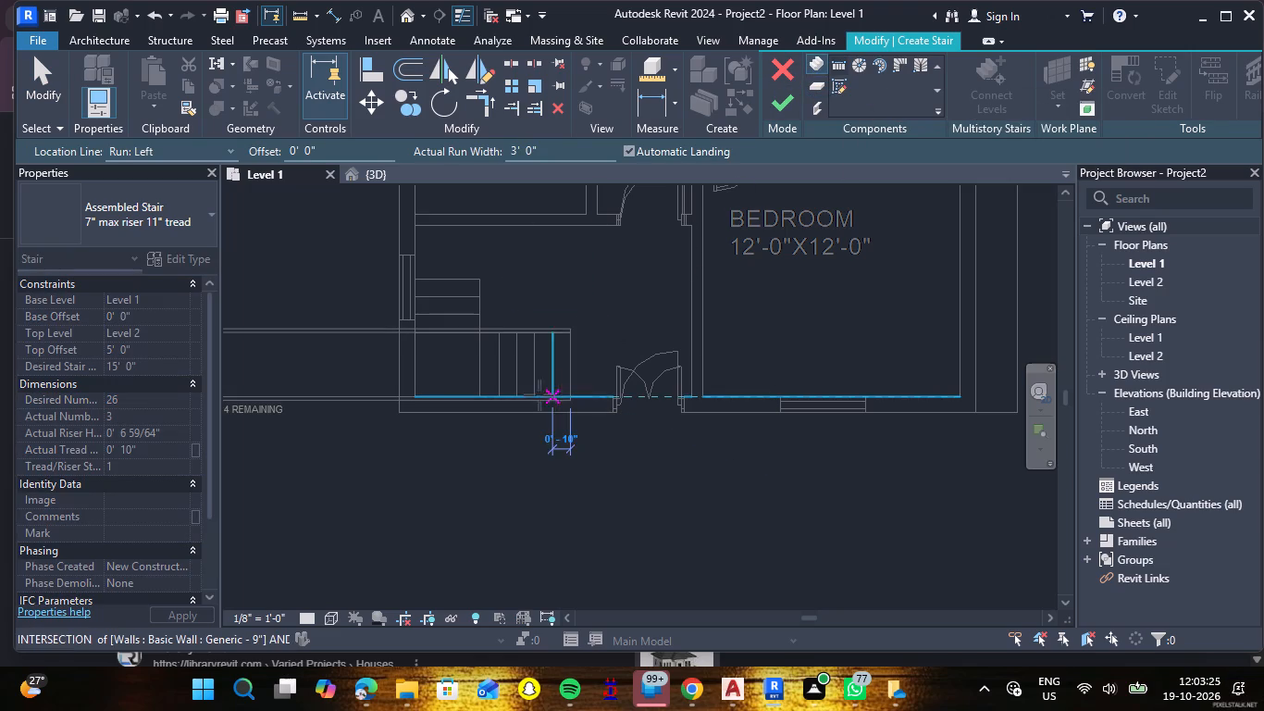
pyautogui.click(477, 393)
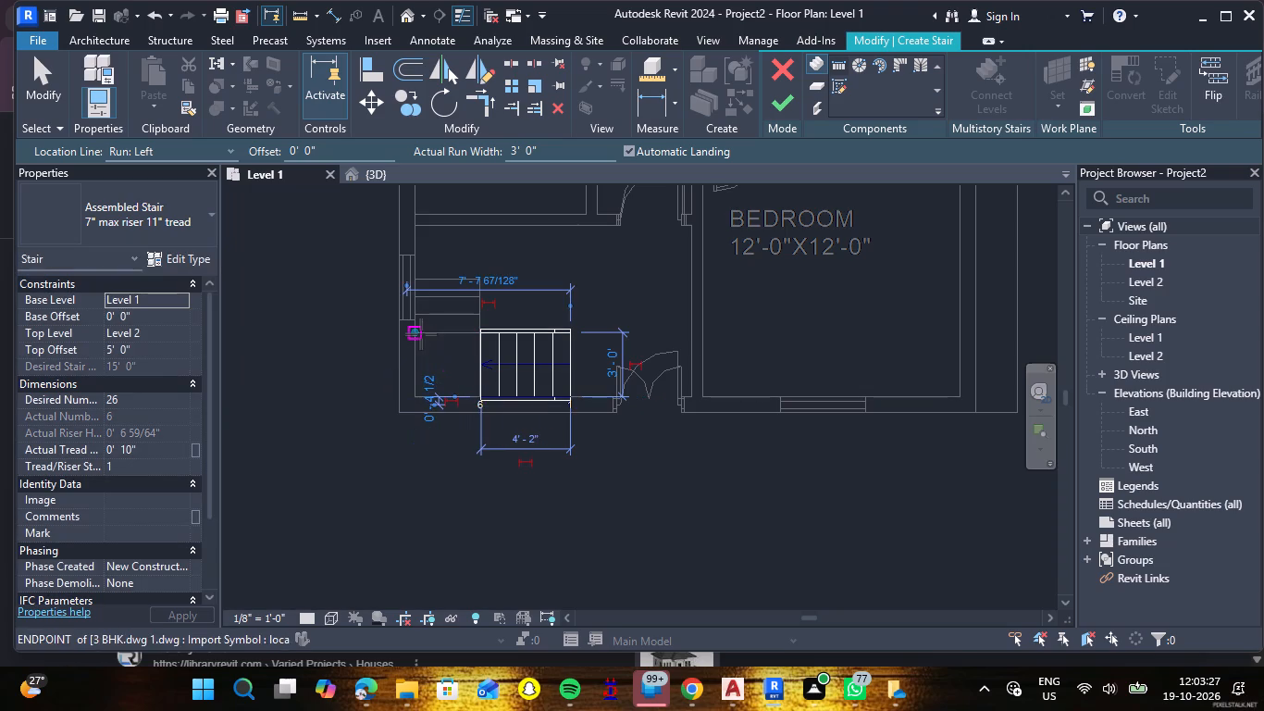
pyautogui.click(421, 334)
pyautogui.click(417, 223)
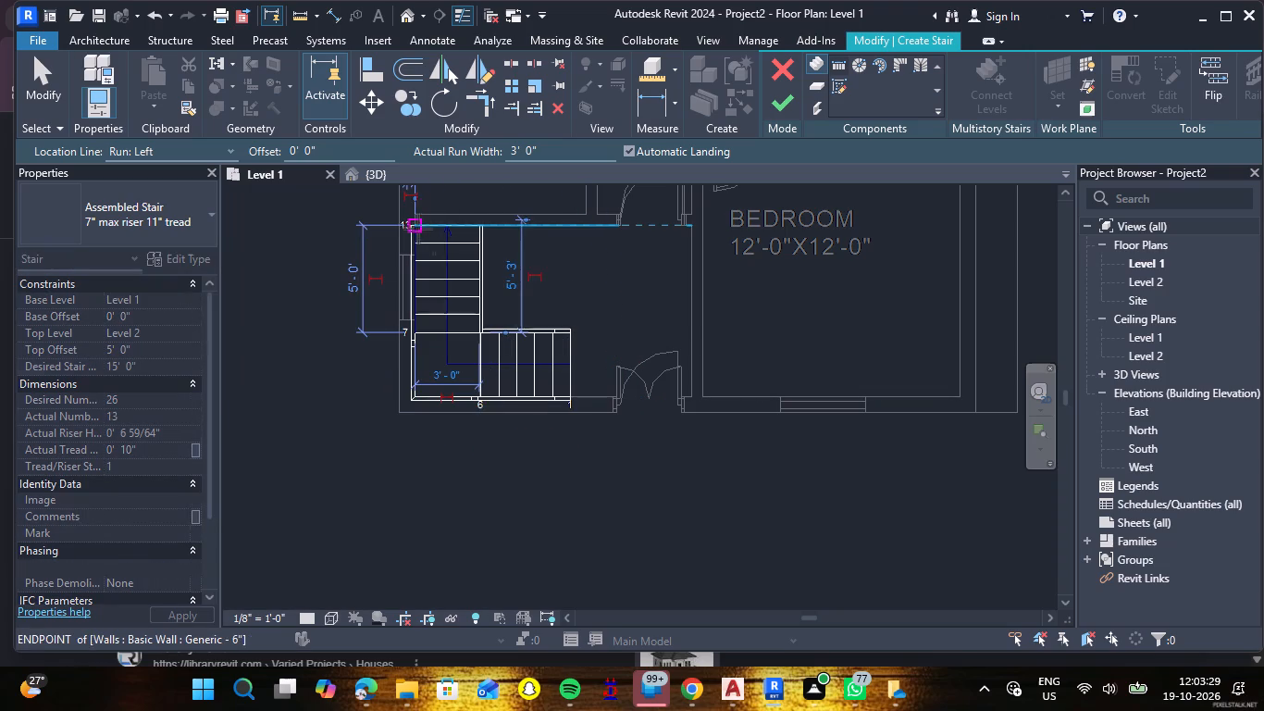
pyautogui.click(790, 111)
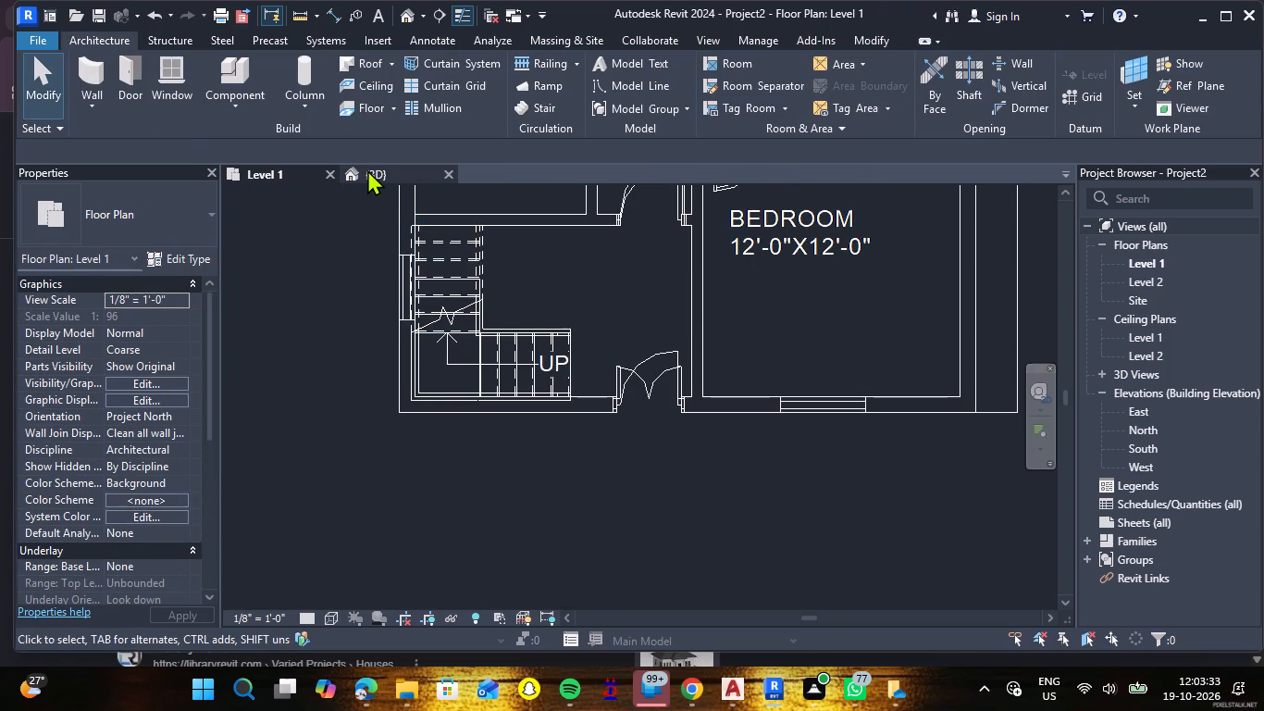
# Examine the rebuilt stair in the 3D view from several angles, including from above.
pyautogui.click(367, 169)
pyautogui.scroll(3, 583, 475)
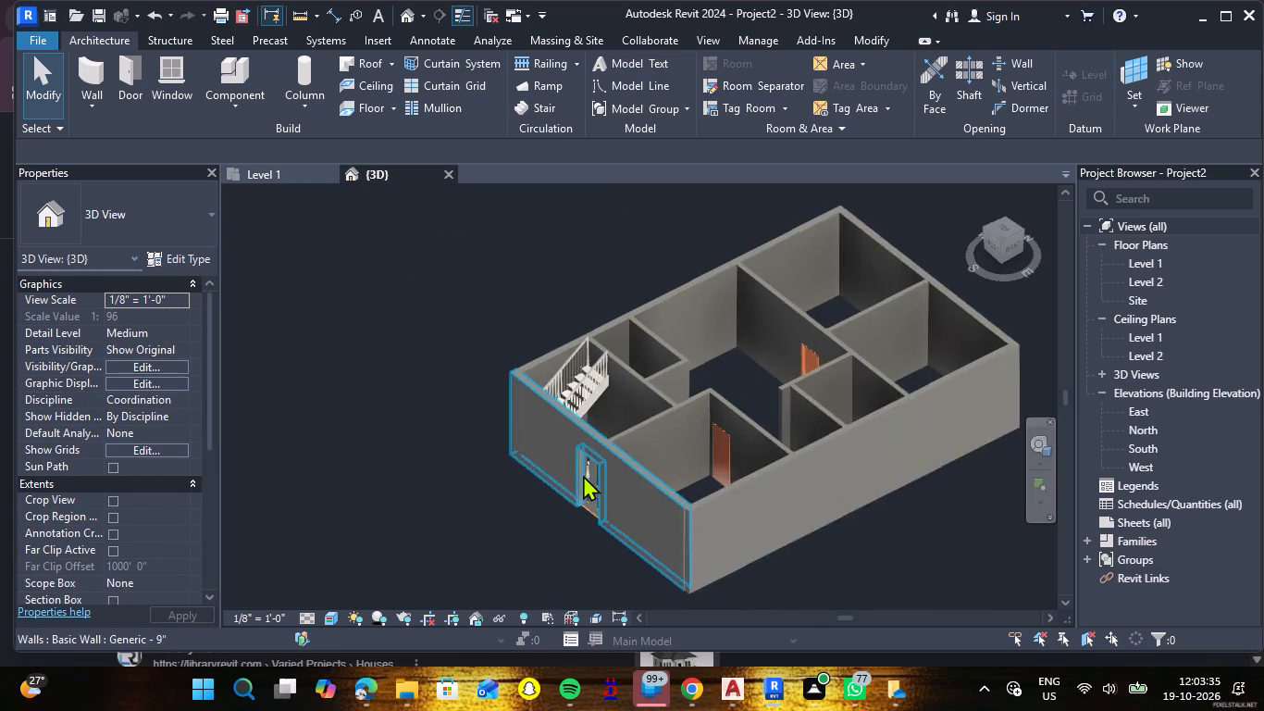
pyautogui.scroll(1, 583, 475)
pyautogui.scroll(3, 623, 398)
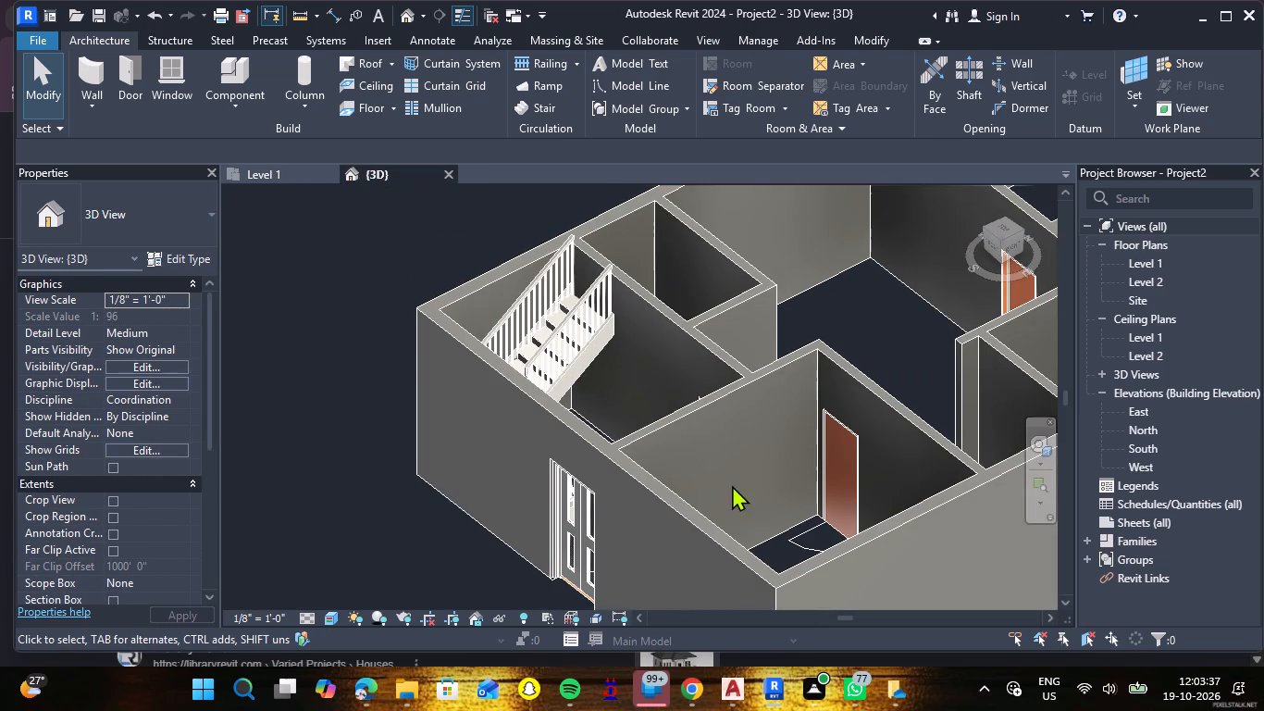
pyautogui.keyDown('shift'); pyautogui.moveTo(920, 491); pyautogui.dragTo(813, 524, button='middle'); pyautogui.keyUp('shift')
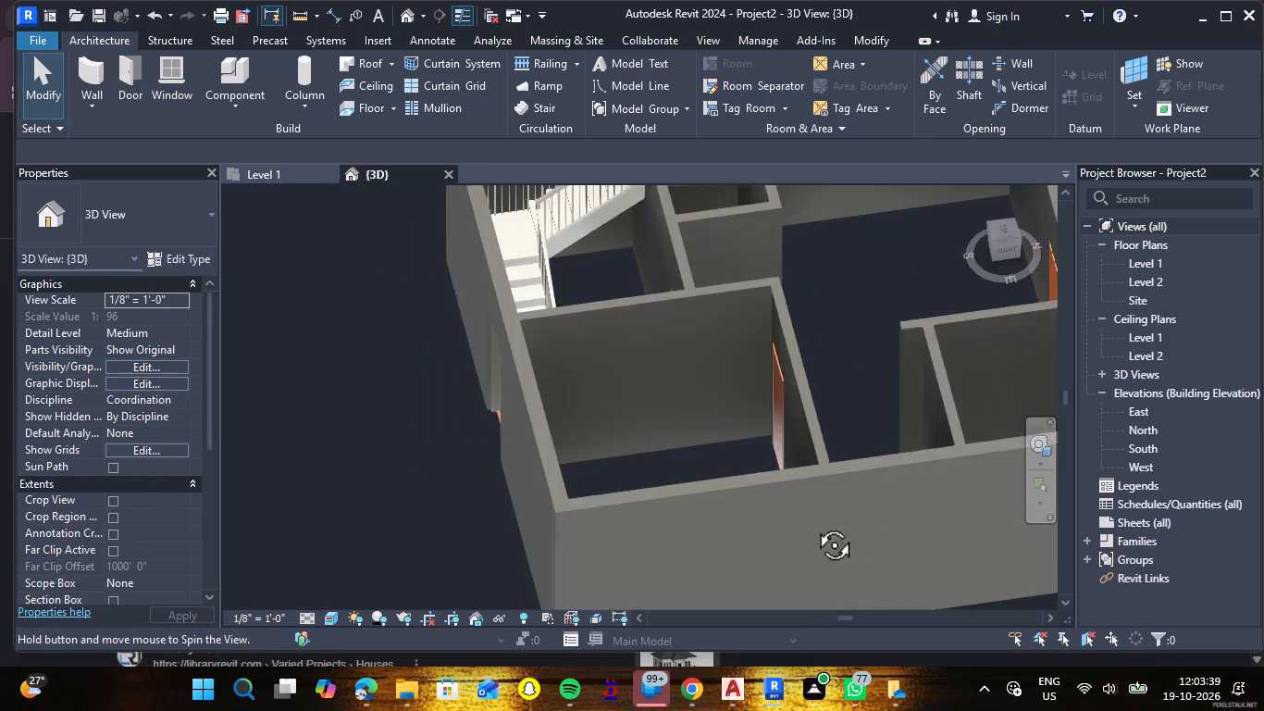
pyautogui.keyDown('shift'); pyautogui.moveTo(813, 524); pyautogui.dragTo(756, 524, button='middle'); pyautogui.keyUp('shift')
pyautogui.scroll(-5, 784, 468)
pyautogui.scroll(3, 788, 234)
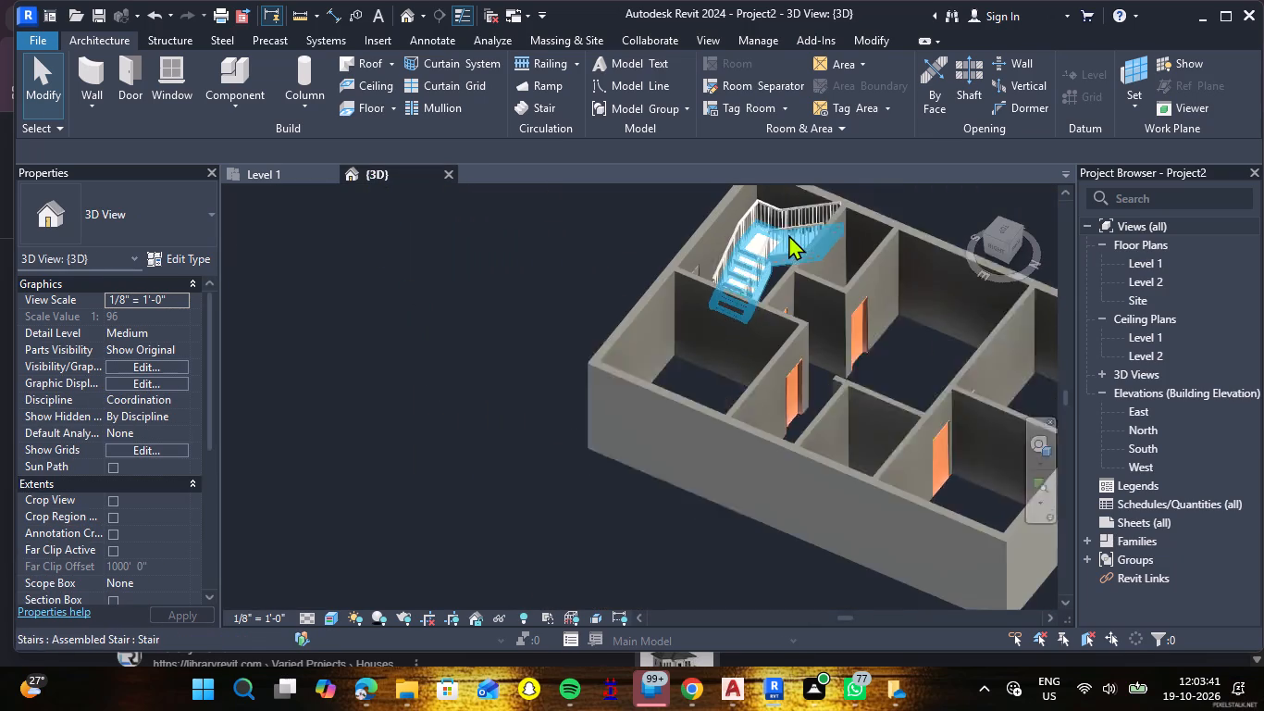
pyautogui.click(998, 232)
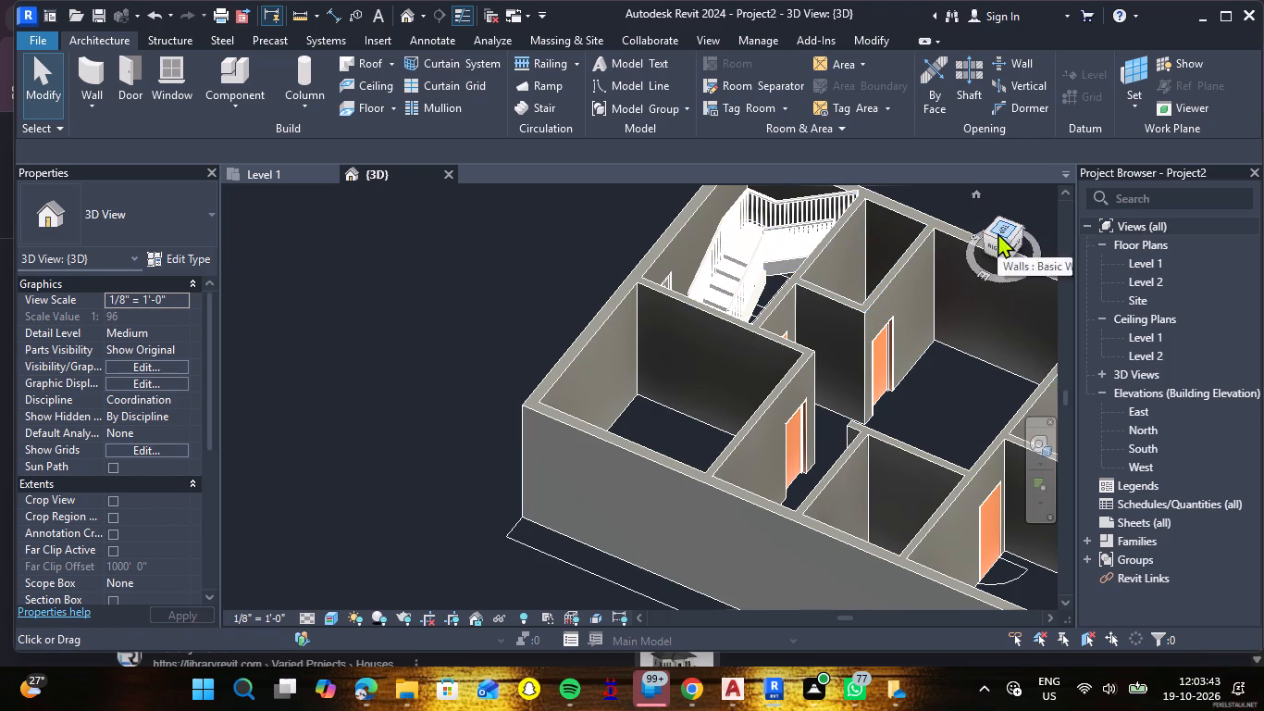
pyautogui.scroll(4, 599, 388)
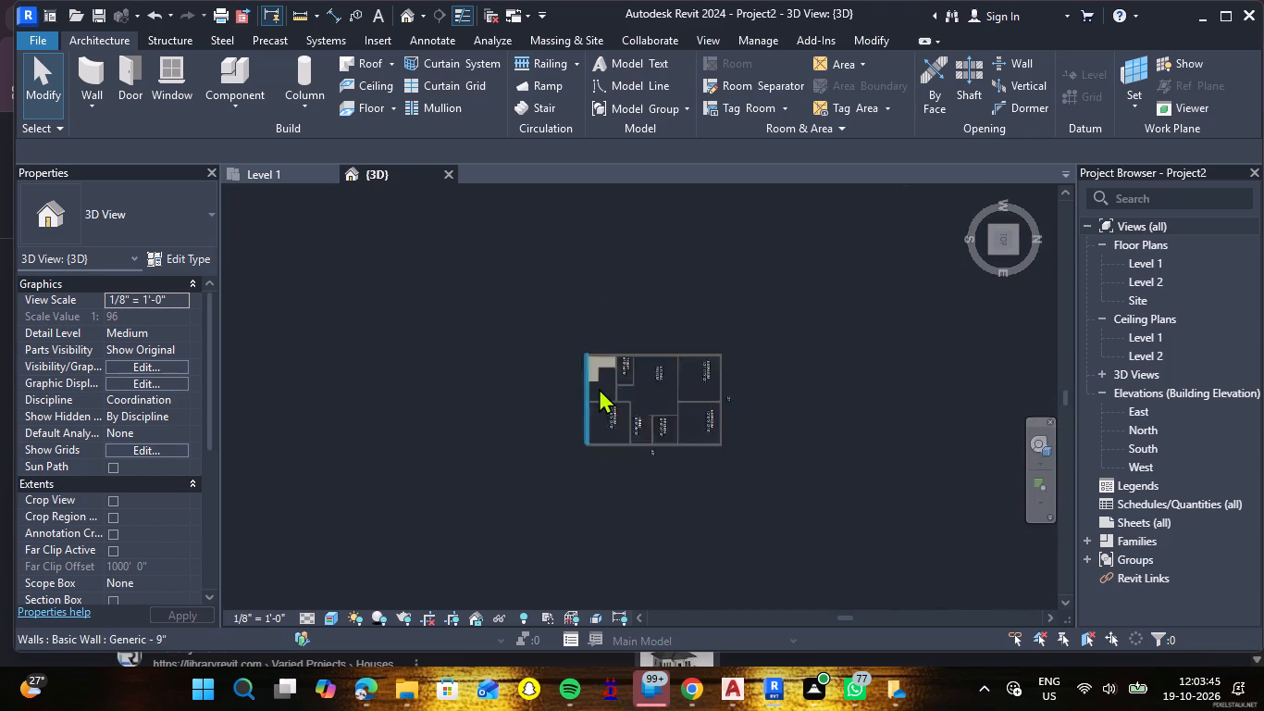
pyautogui.scroll(11, 599, 388)
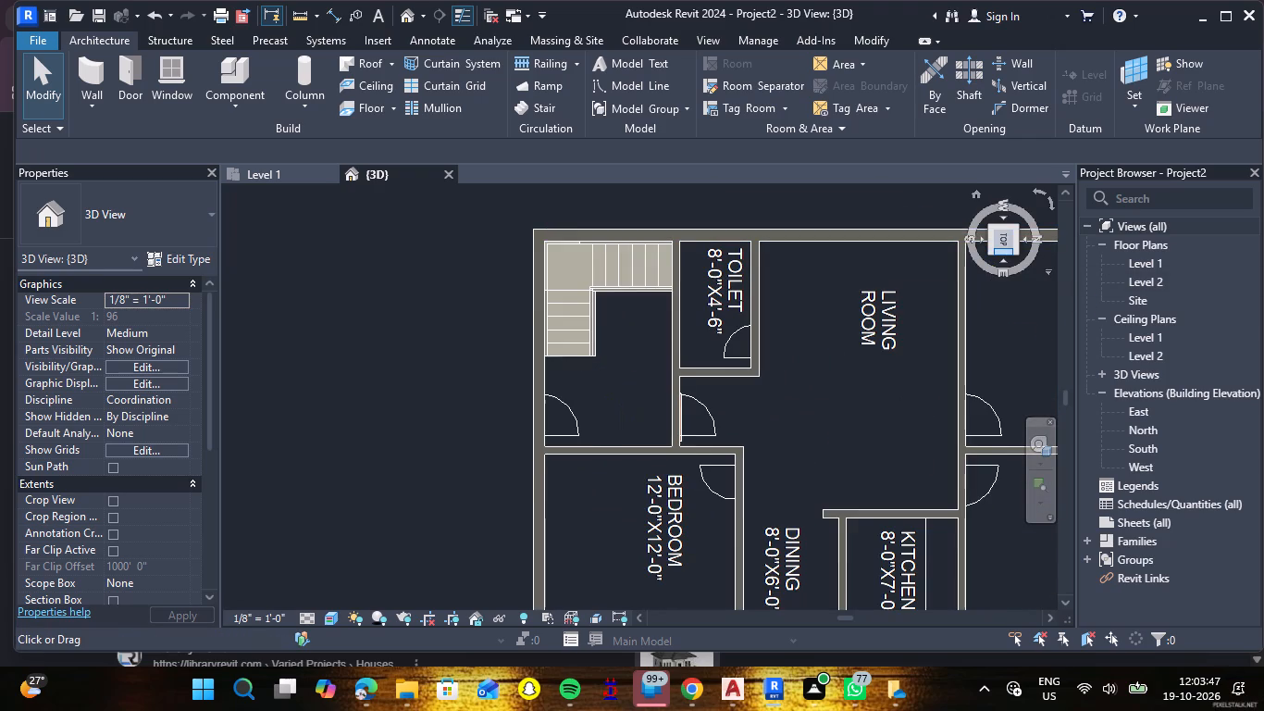
pyautogui.click(995, 251)
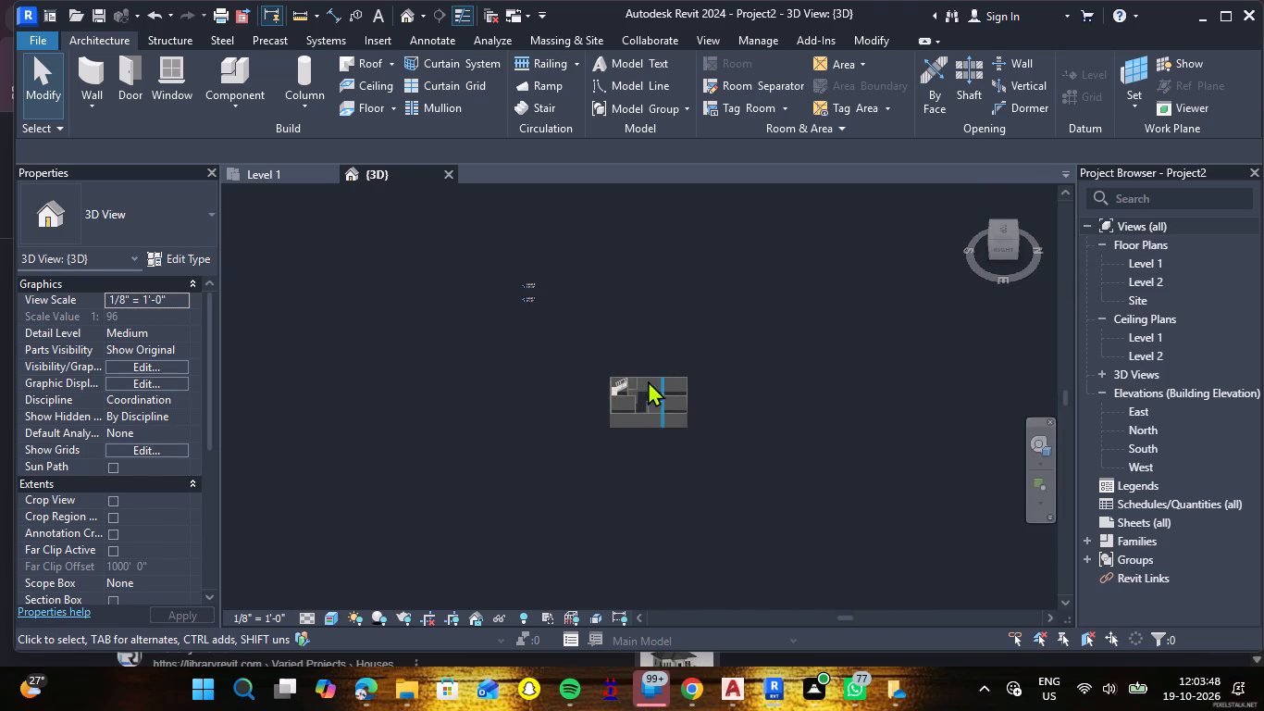
pyautogui.scroll(9, 623, 387)
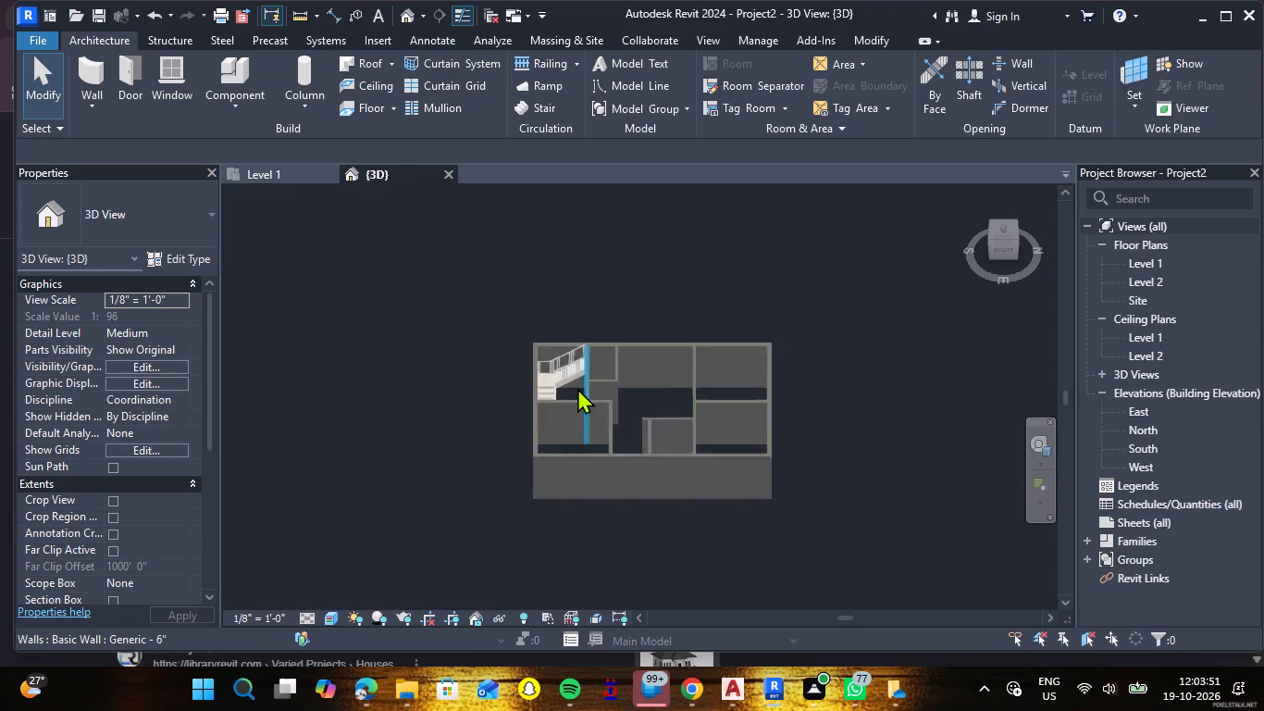
pyautogui.scroll(3, 577, 388)
# Temporarily hide the 6" wall between stair hall and bedroom and the 9" exterior wall beside the stair.
pyautogui.click(576, 414)
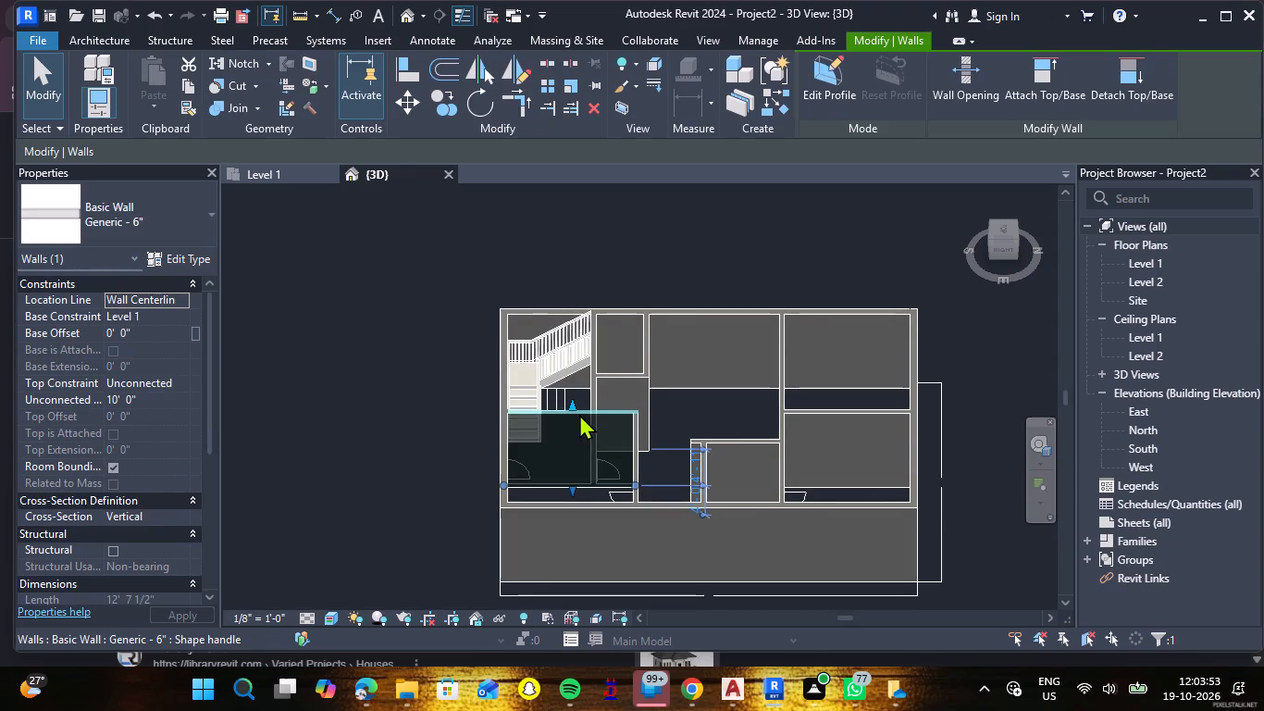
pyautogui.write('HH')
pyautogui.scroll(1, 556, 457)
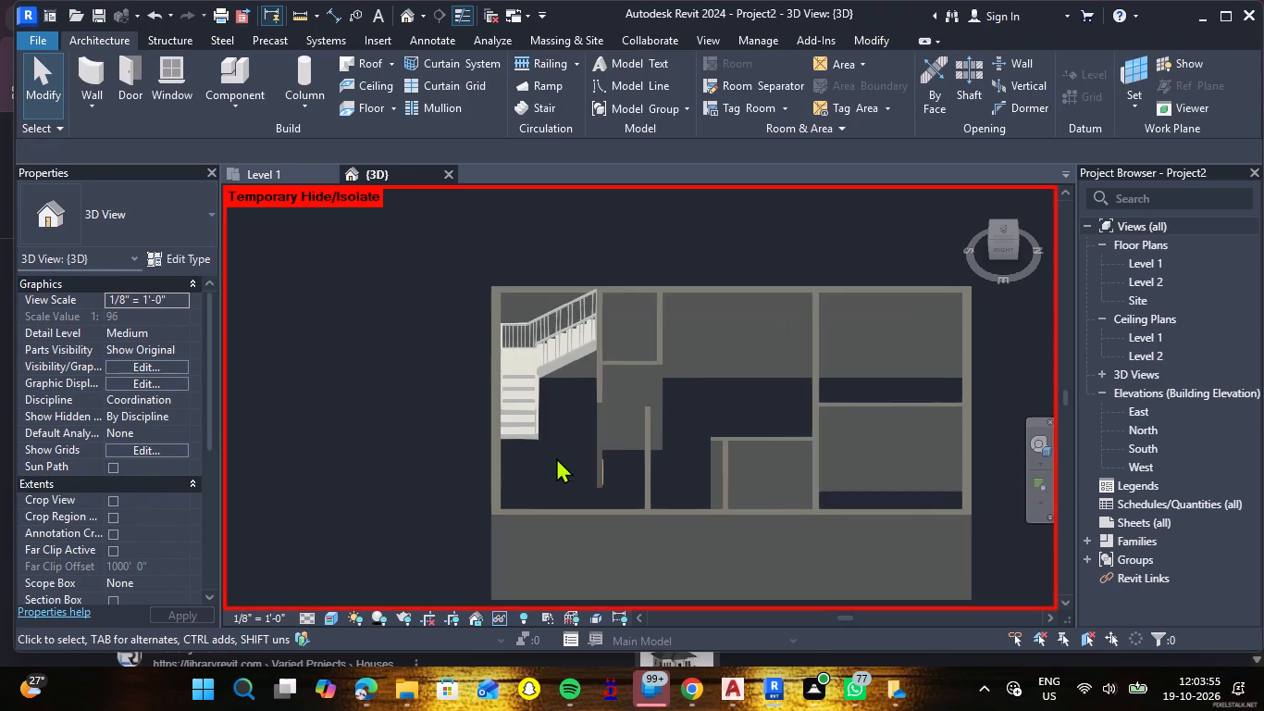
pyautogui.click(492, 435)
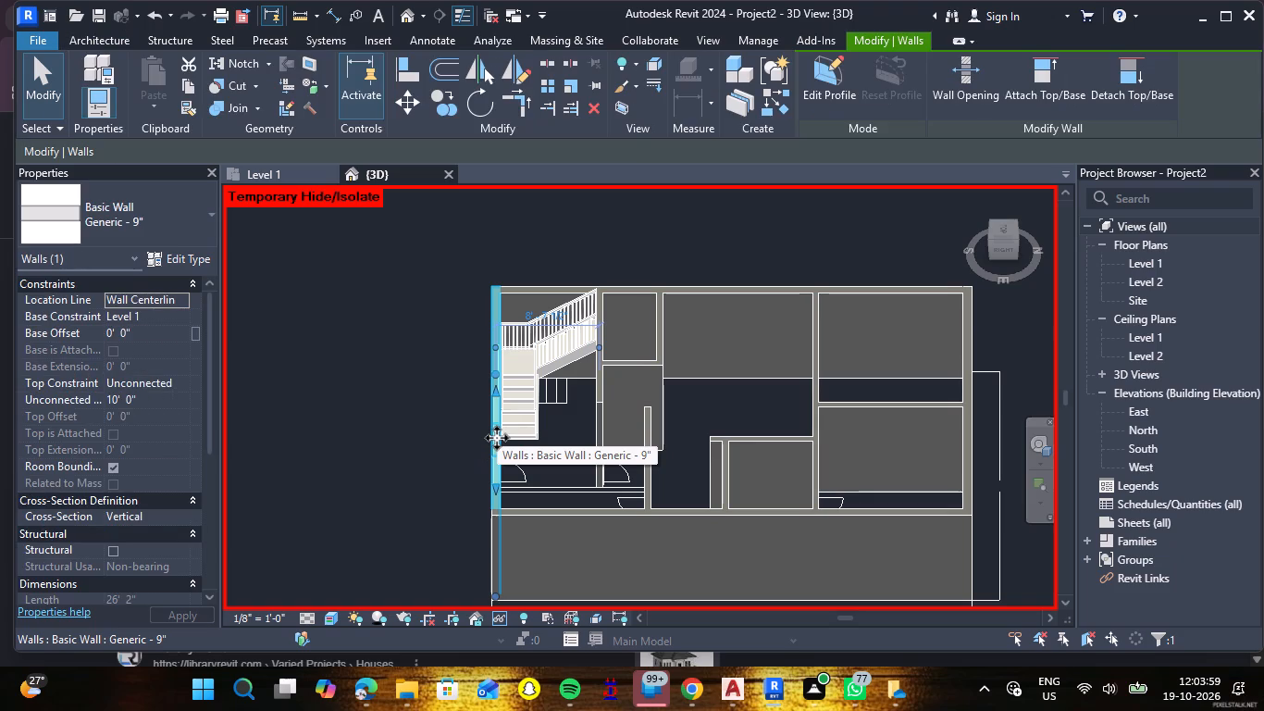
pyautogui.write('HH')
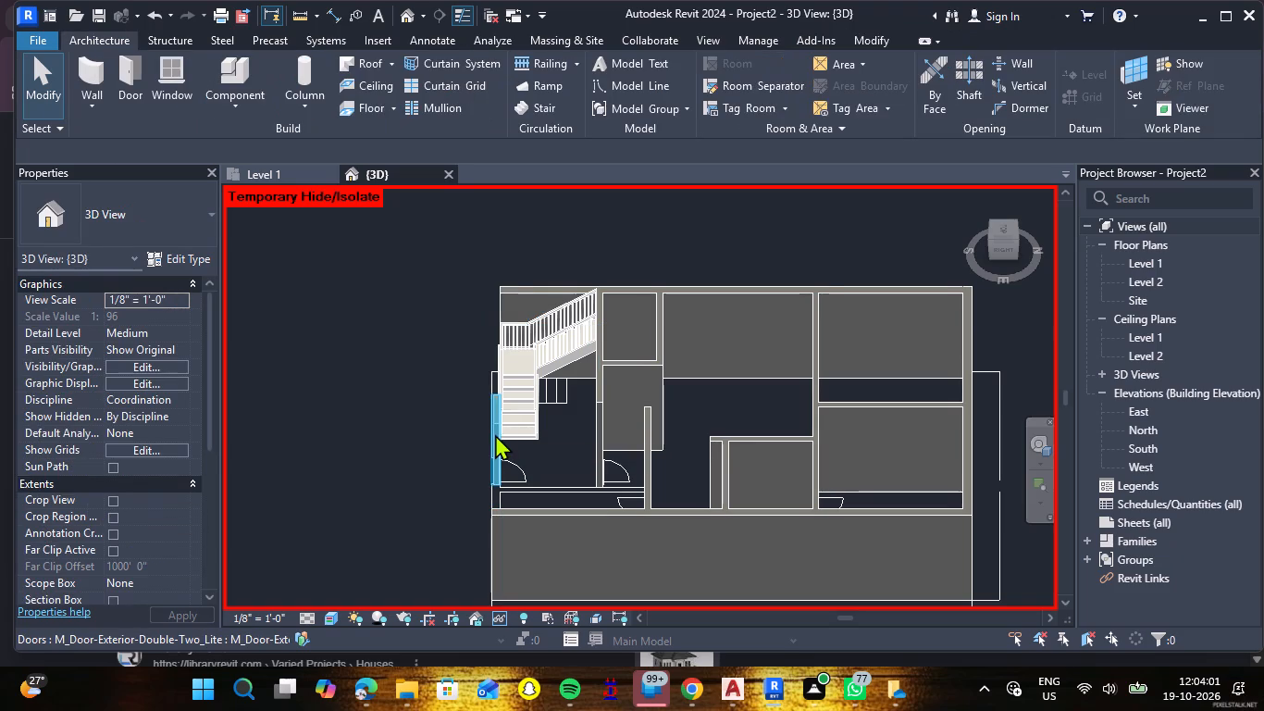
# Delete the stair's outer handrail that runs along the exterior walls.
pyautogui.scroll(-1, 503, 429)
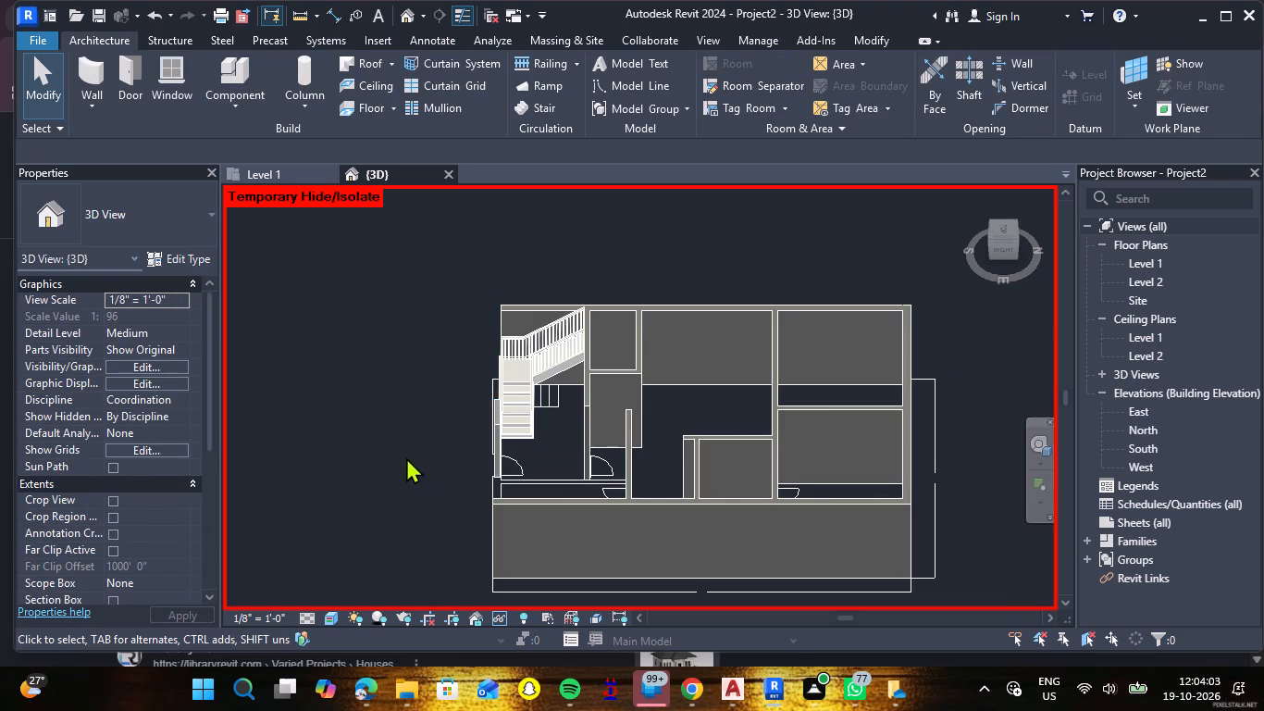
pyautogui.keyDown('shift'); pyautogui.scroll(-1, 406, 457); pyautogui.keyUp('shift')
pyautogui.keyDown('shift'); pyautogui.moveTo(405, 457); pyautogui.dragTo(476, 478, button='middle'); pyautogui.keyUp('shift')
pyautogui.keyDown('shift'); pyautogui.moveTo(711, 439); pyautogui.dragTo(715, 427, button='middle'); pyautogui.keyUp('shift')
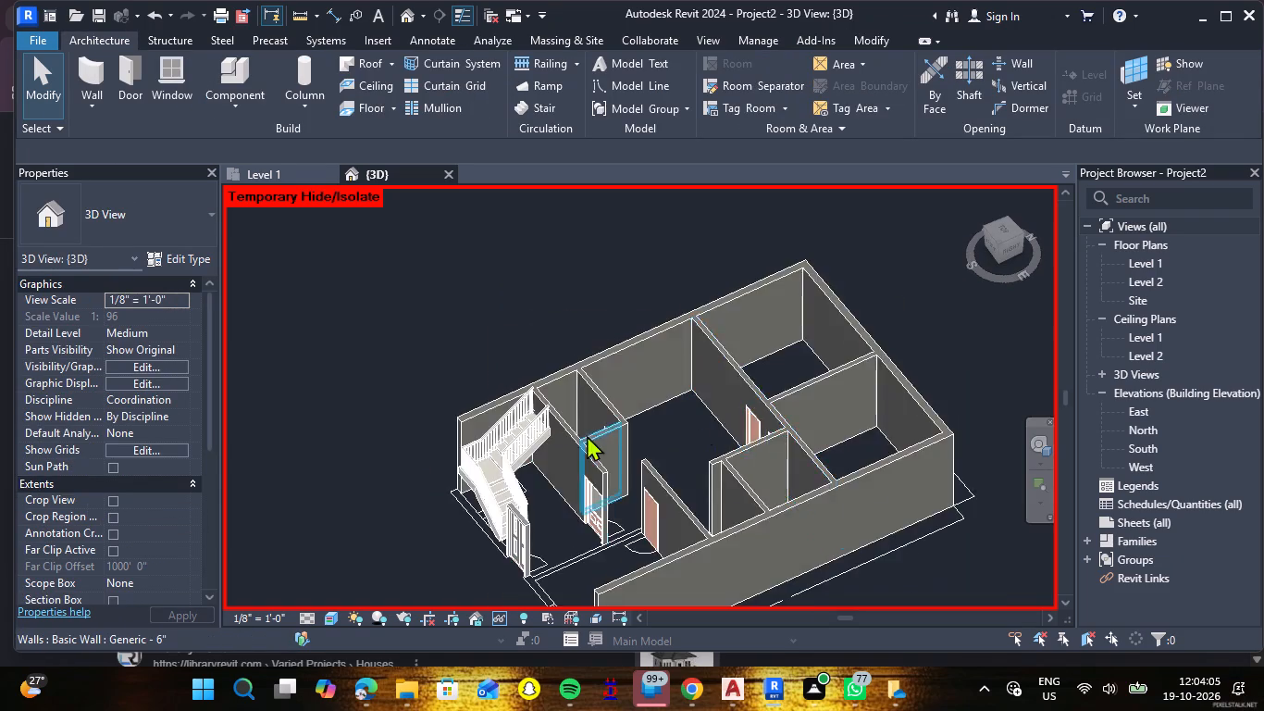
pyautogui.scroll(-3, 587, 435)
pyautogui.scroll(8, 515, 512)
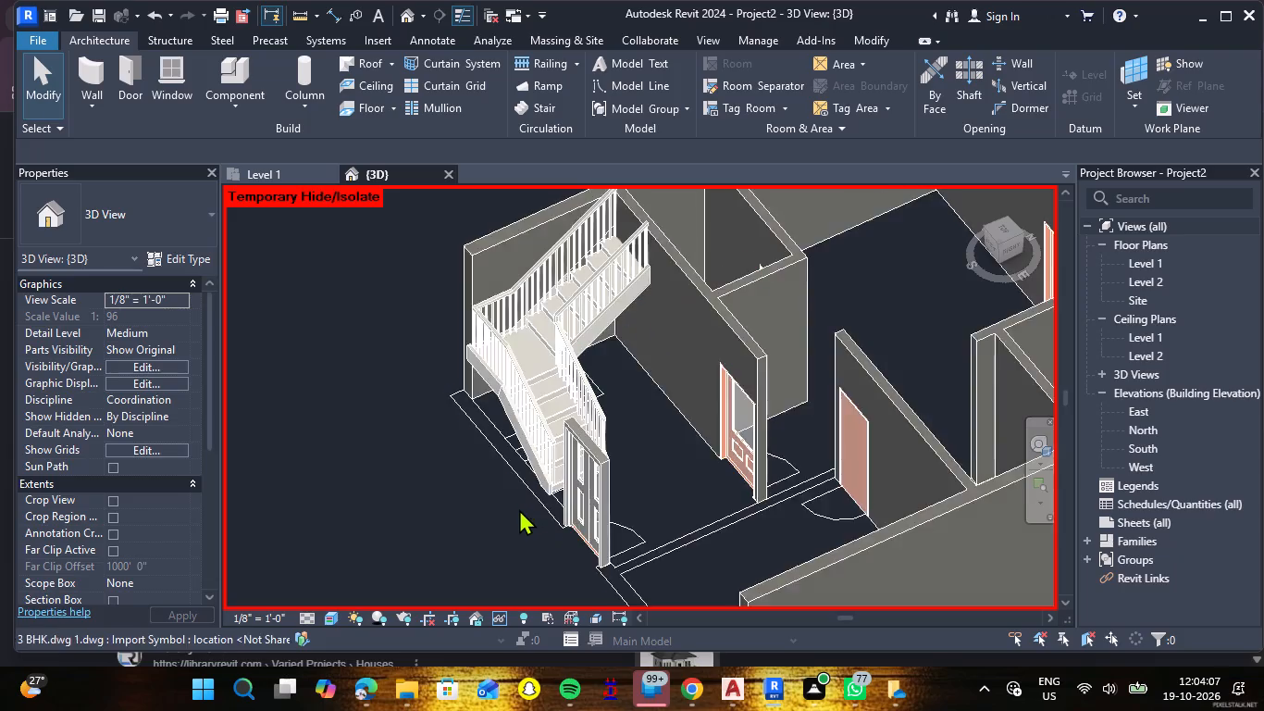
pyautogui.scroll(2, 519, 500)
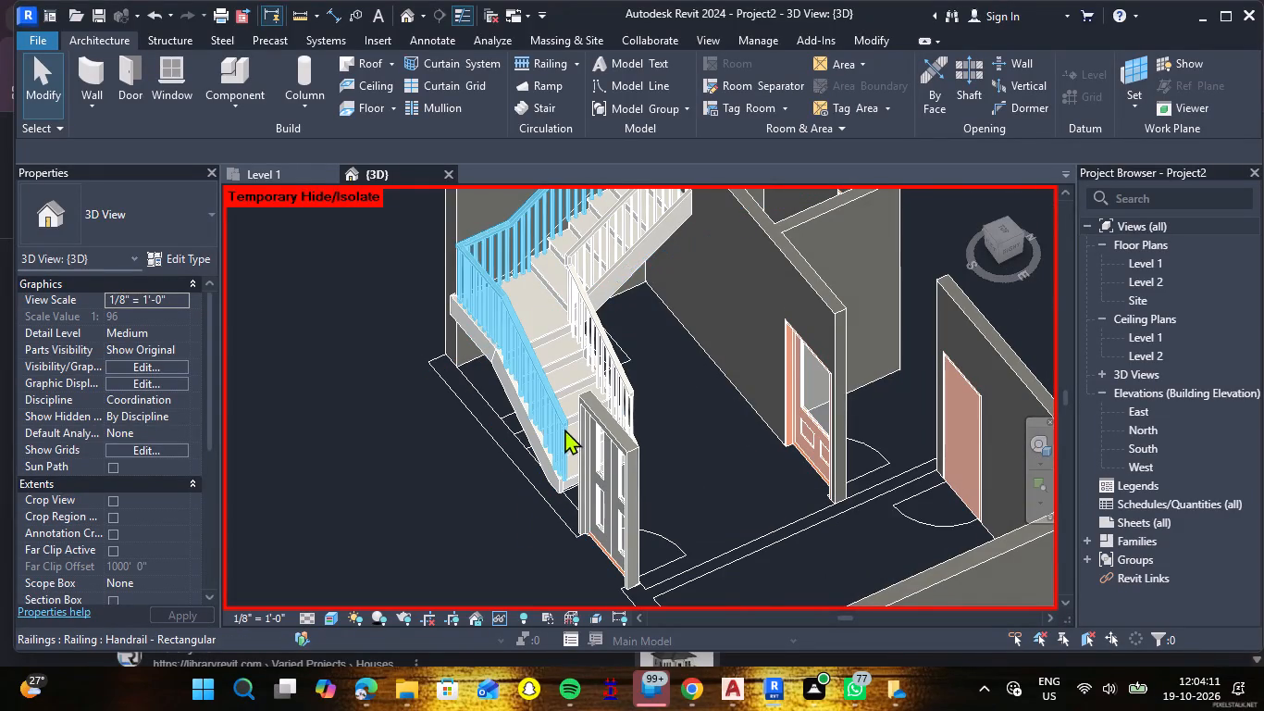
pyautogui.click(510, 320)
pyautogui.press('Delete')
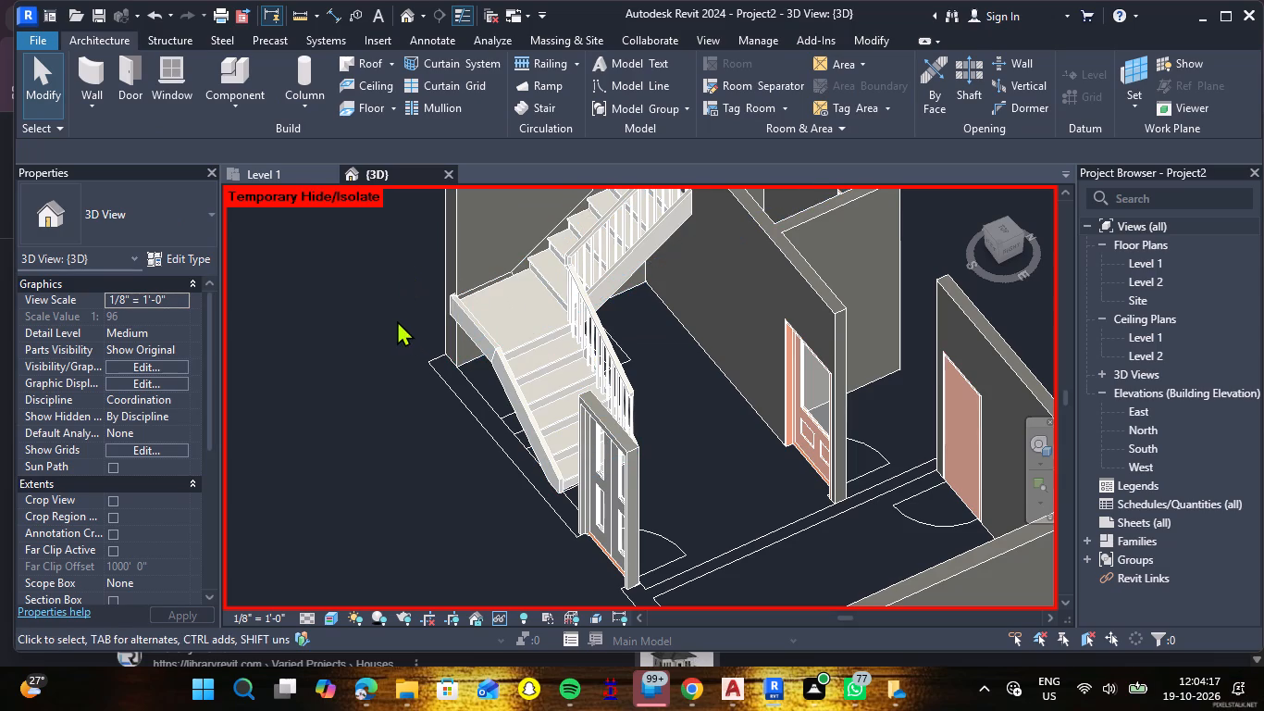
# Reset the temporary hiding to restore the two walls in the 3D view.
pyautogui.write('HR')
pyautogui.scroll(-4, 397, 320)
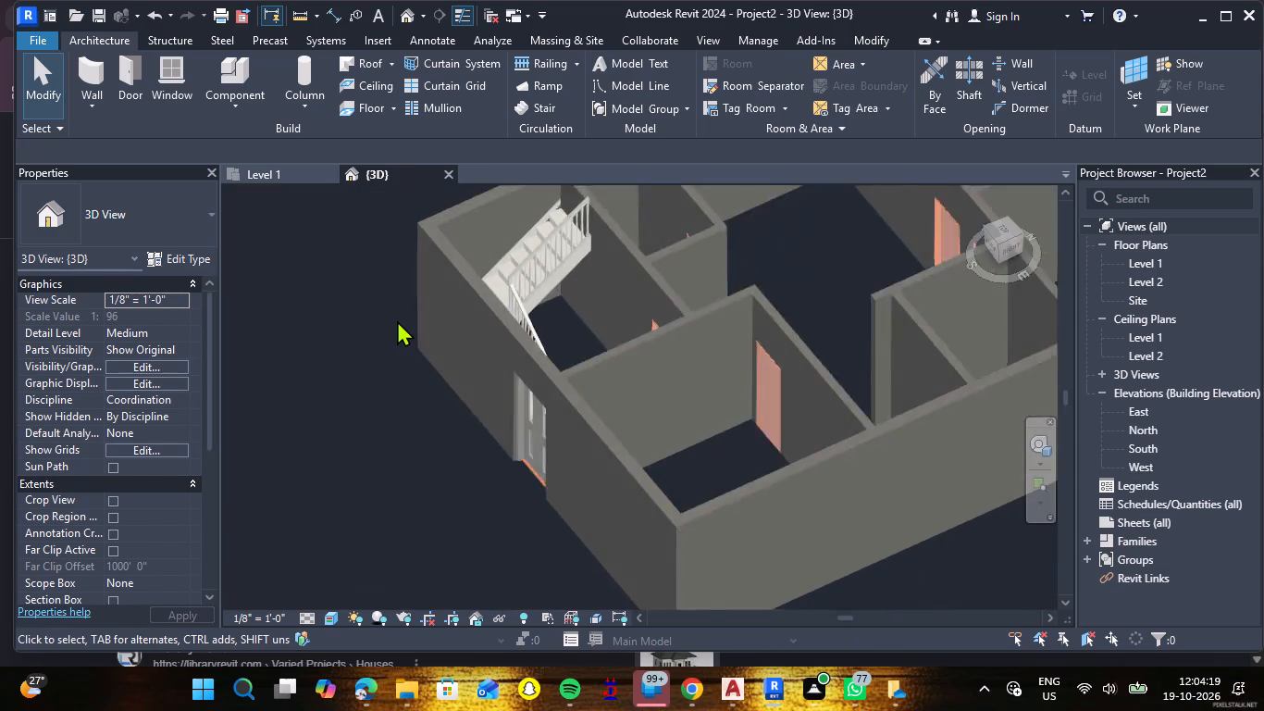
pyautogui.scroll(-9, 397, 320)
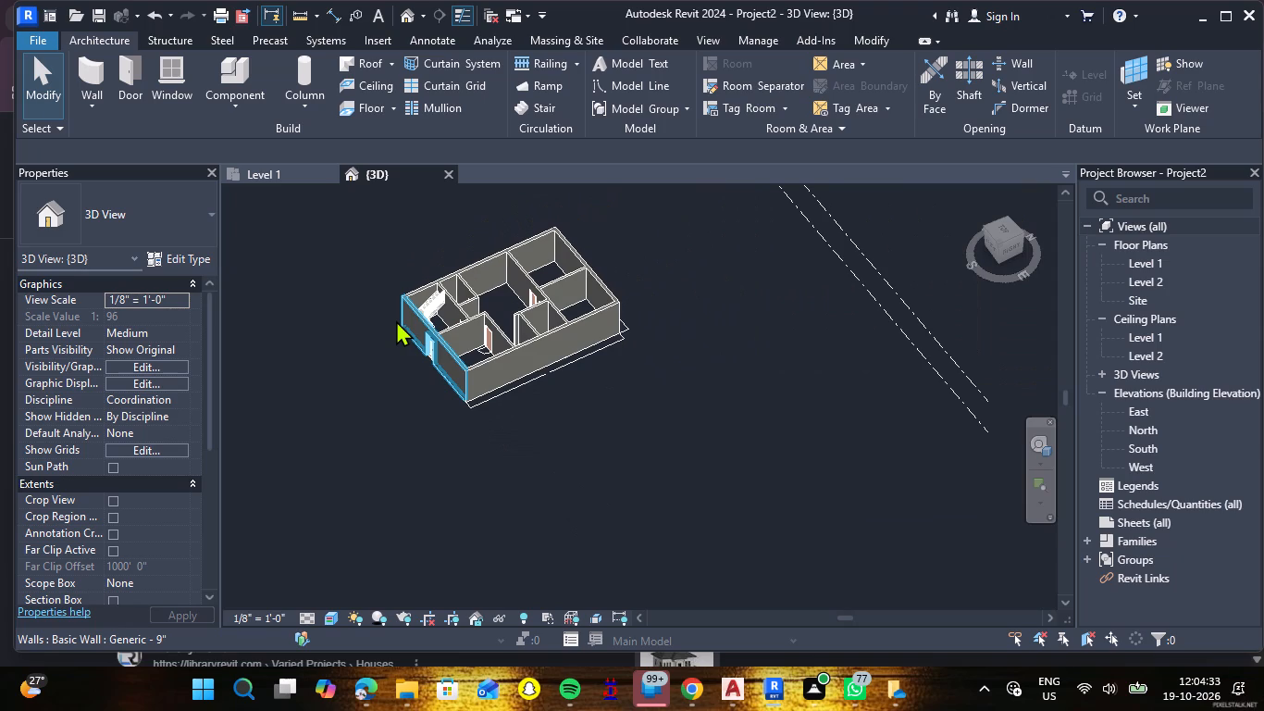
pyautogui.scroll(5, 434, 303)
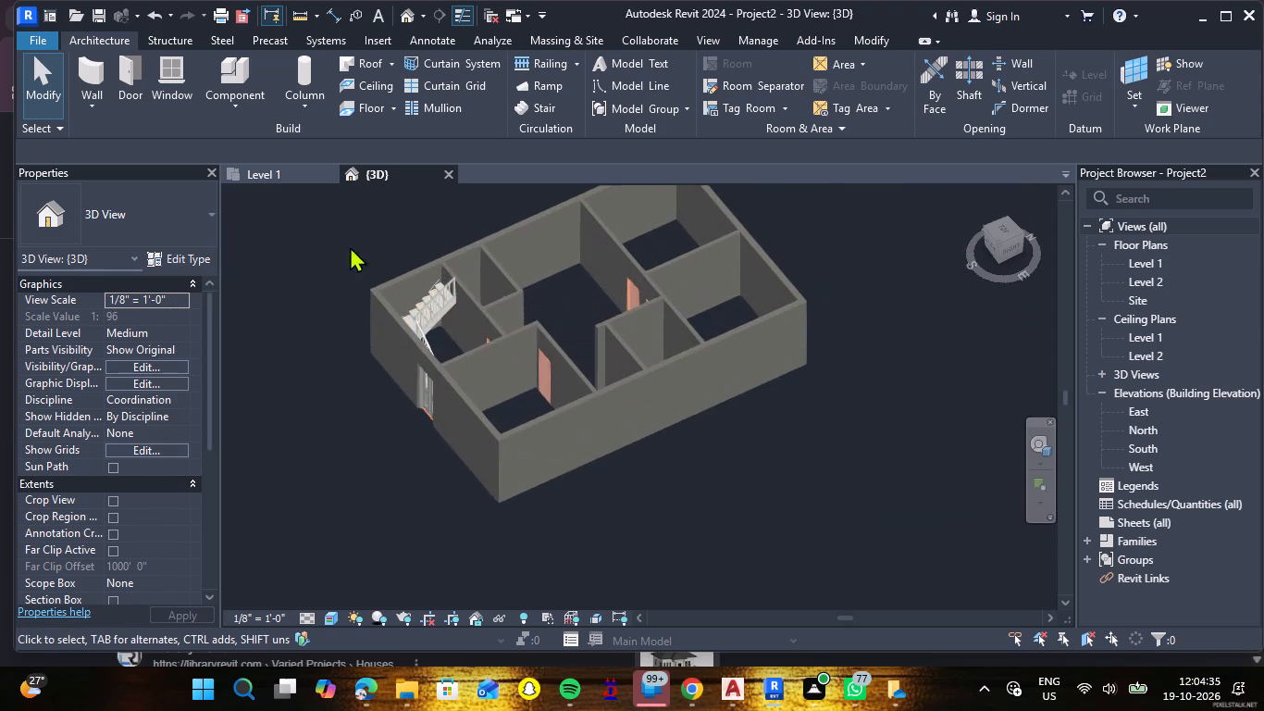
# Return to the Level 1 floor plan.
pyautogui.click(285, 169)
pyautogui.scroll(-11, 693, 471)
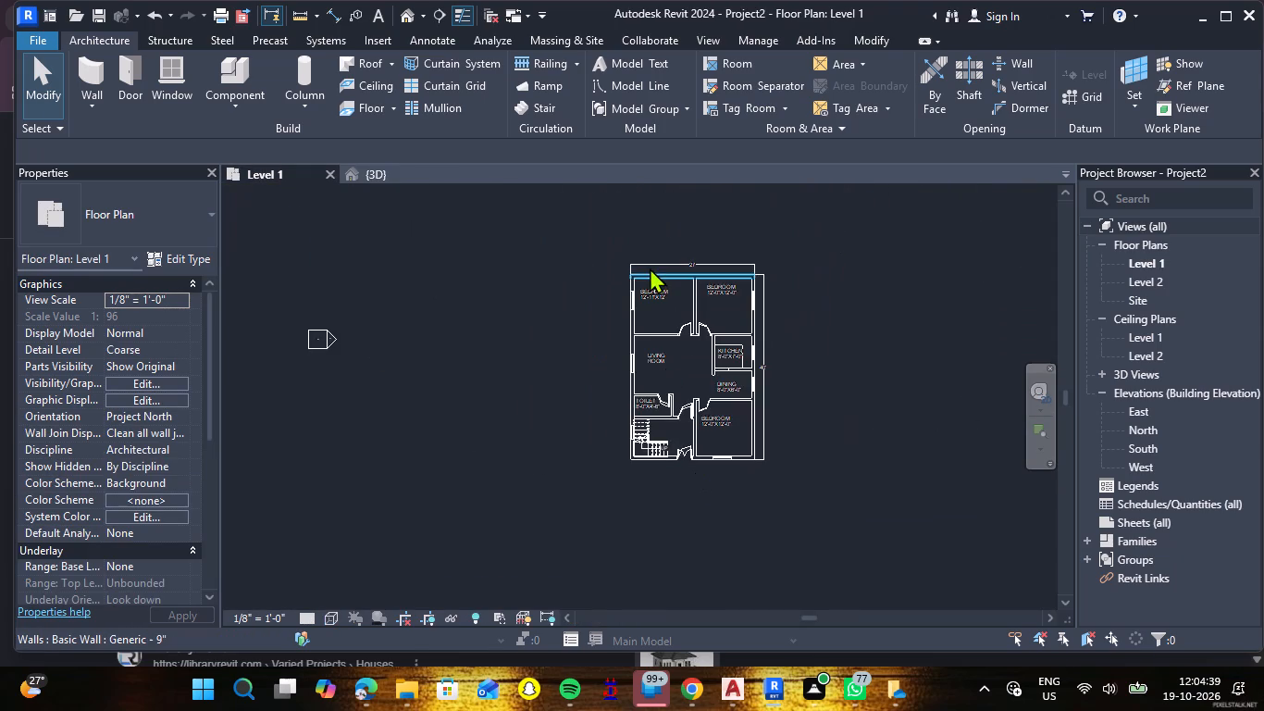
# Create a Generic - 12" floor on Level 1, bounded by the outer faces of the four exterior walls.
pyautogui.scroll(8, 650, 268)
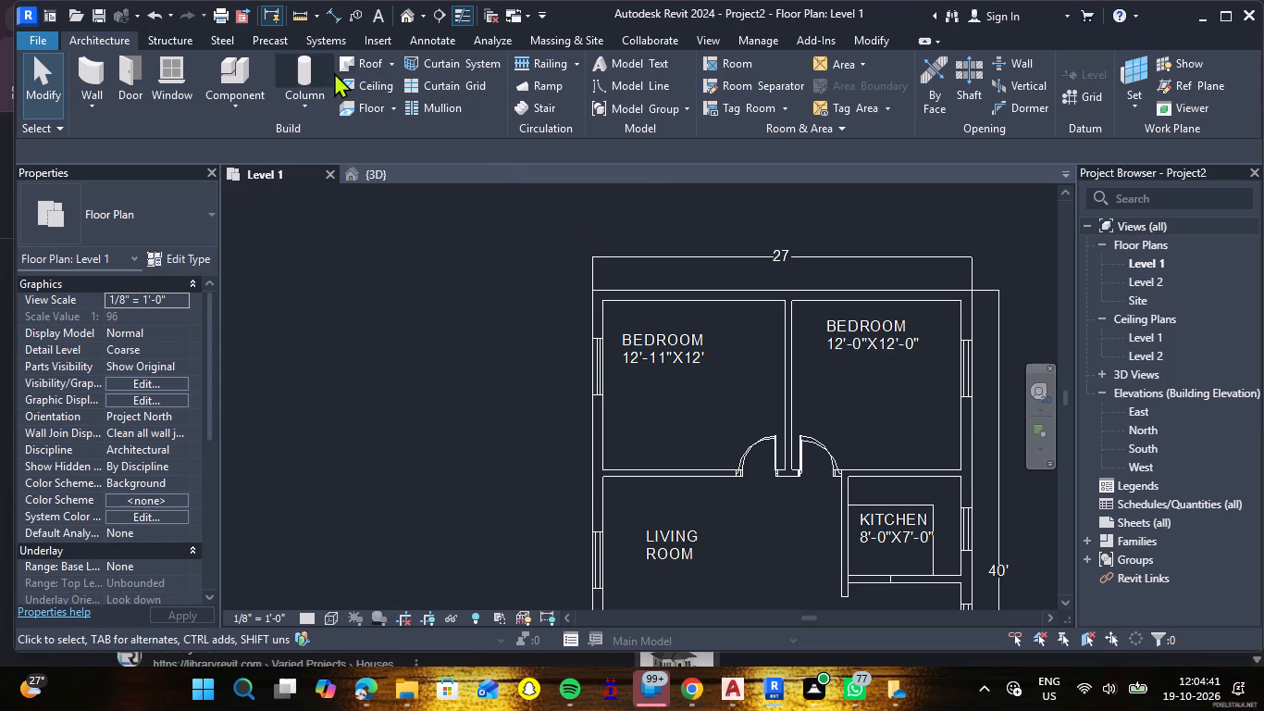
pyautogui.click(347, 103)
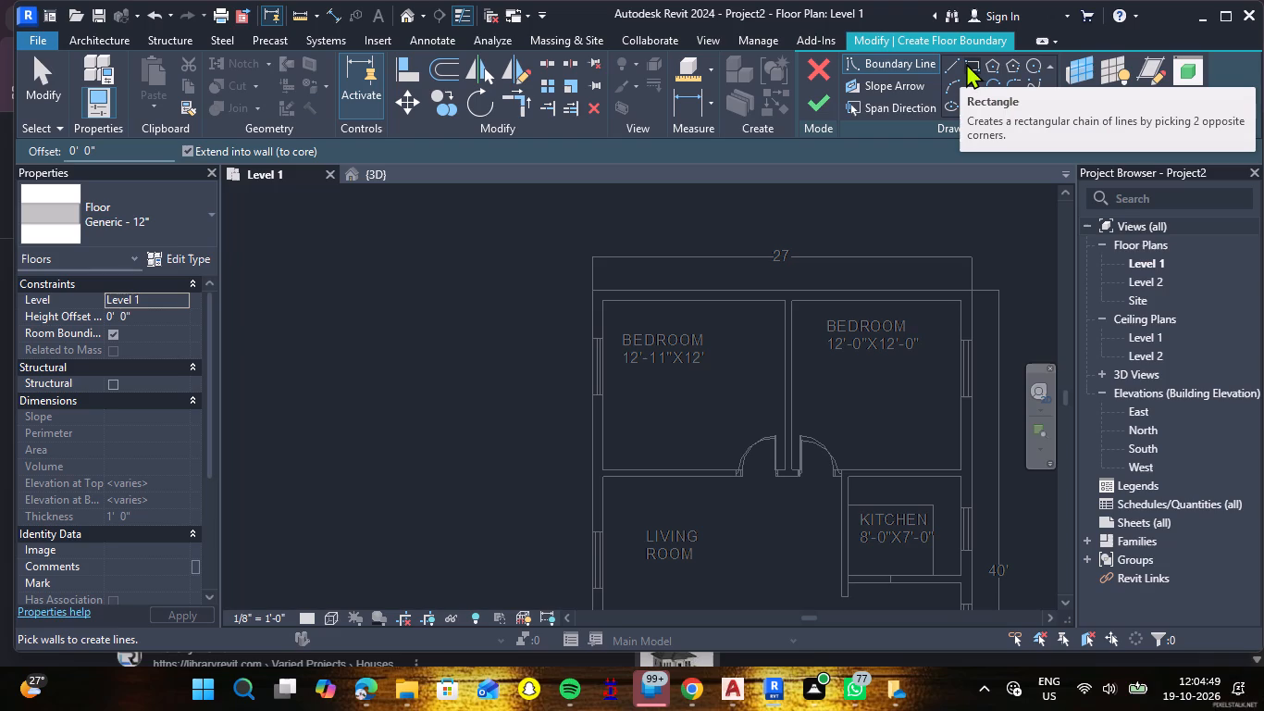
pyautogui.click(999, 106)
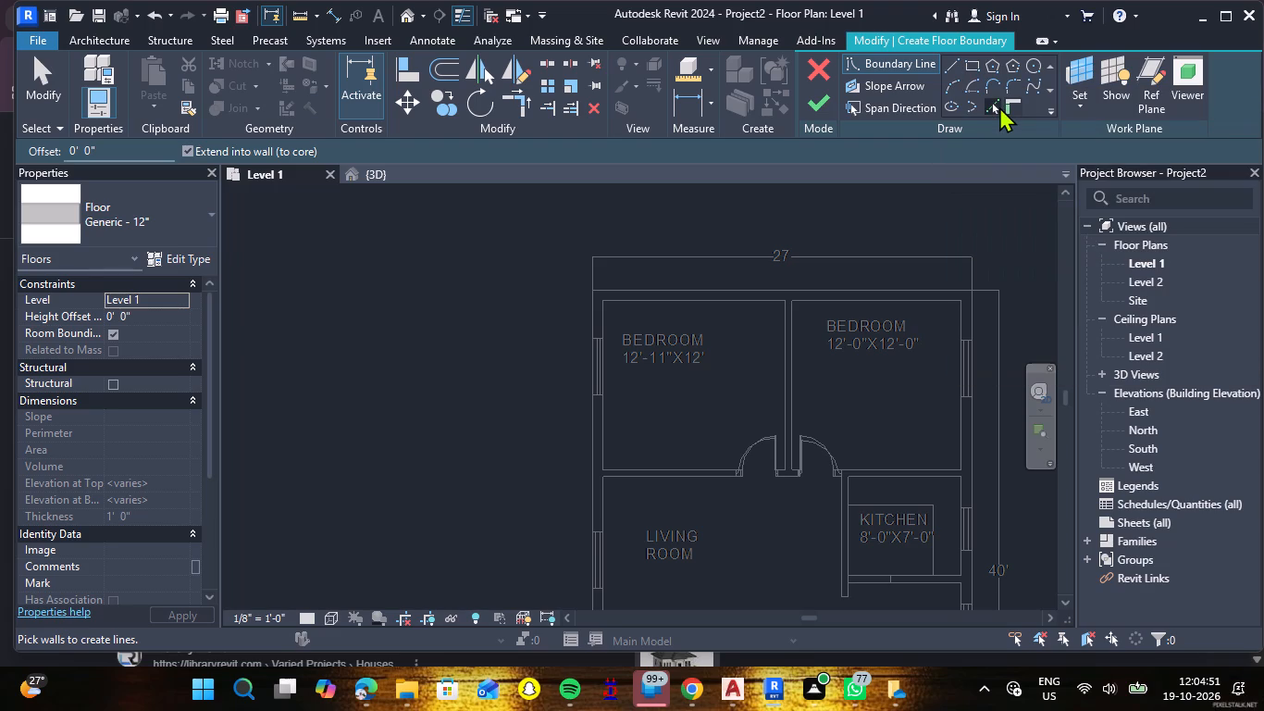
pyautogui.click(594, 313)
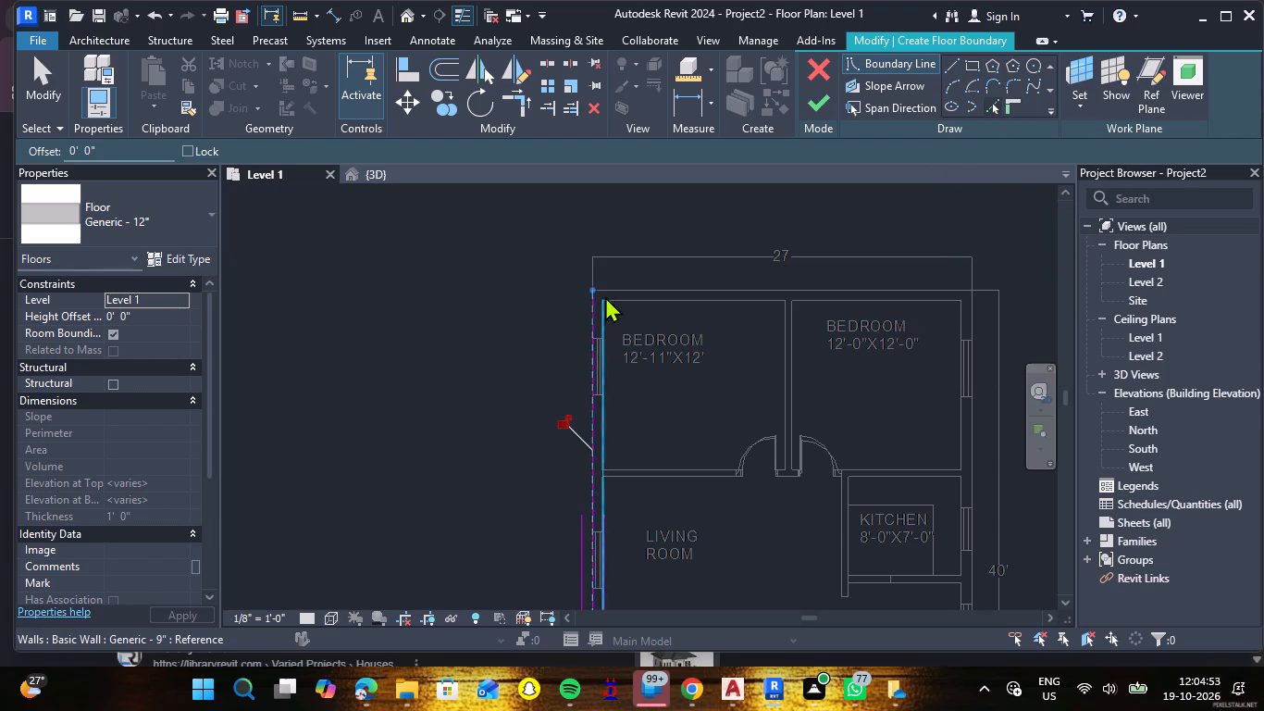
pyautogui.click(624, 286)
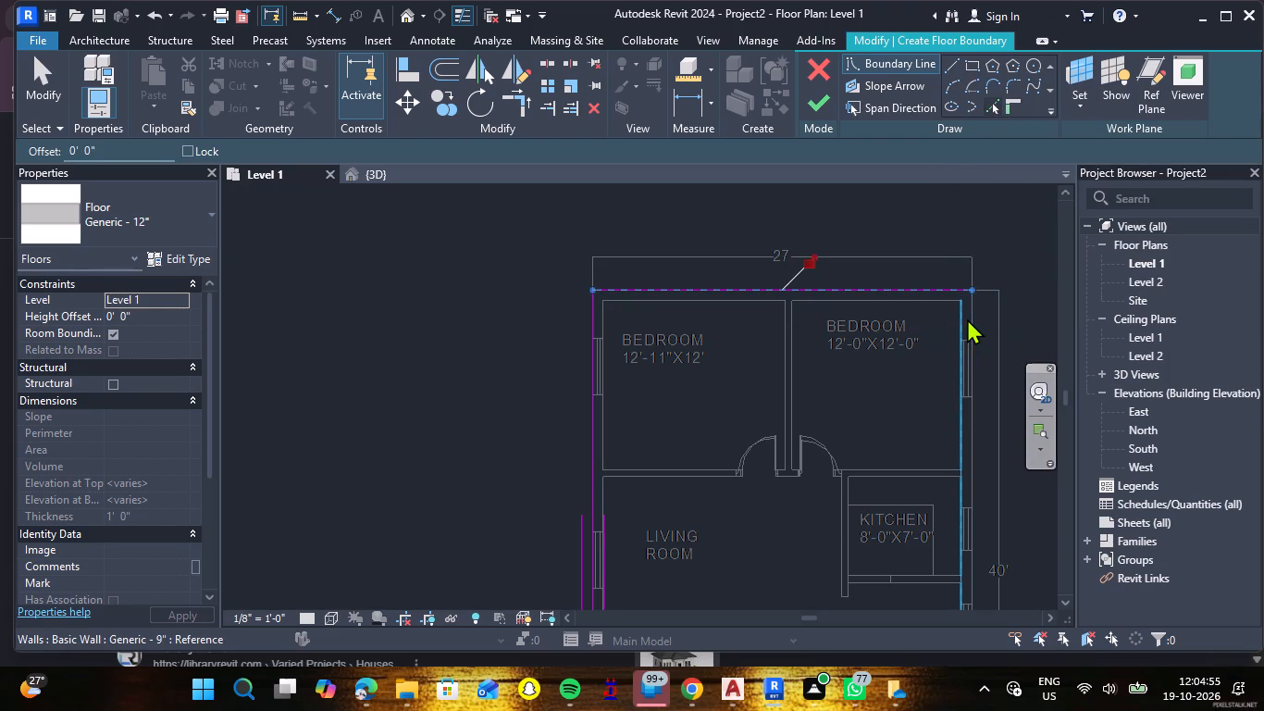
pyautogui.click(975, 318)
pyautogui.scroll(-5, 975, 318)
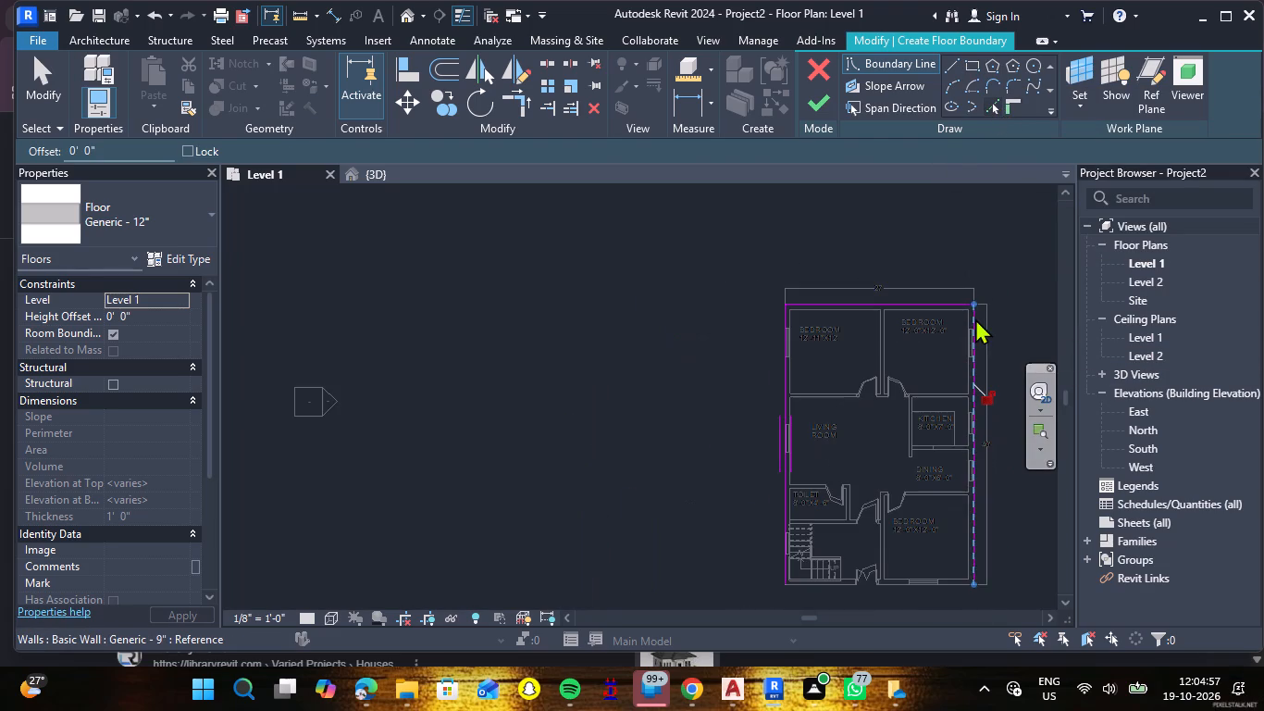
pyautogui.click(950, 586)
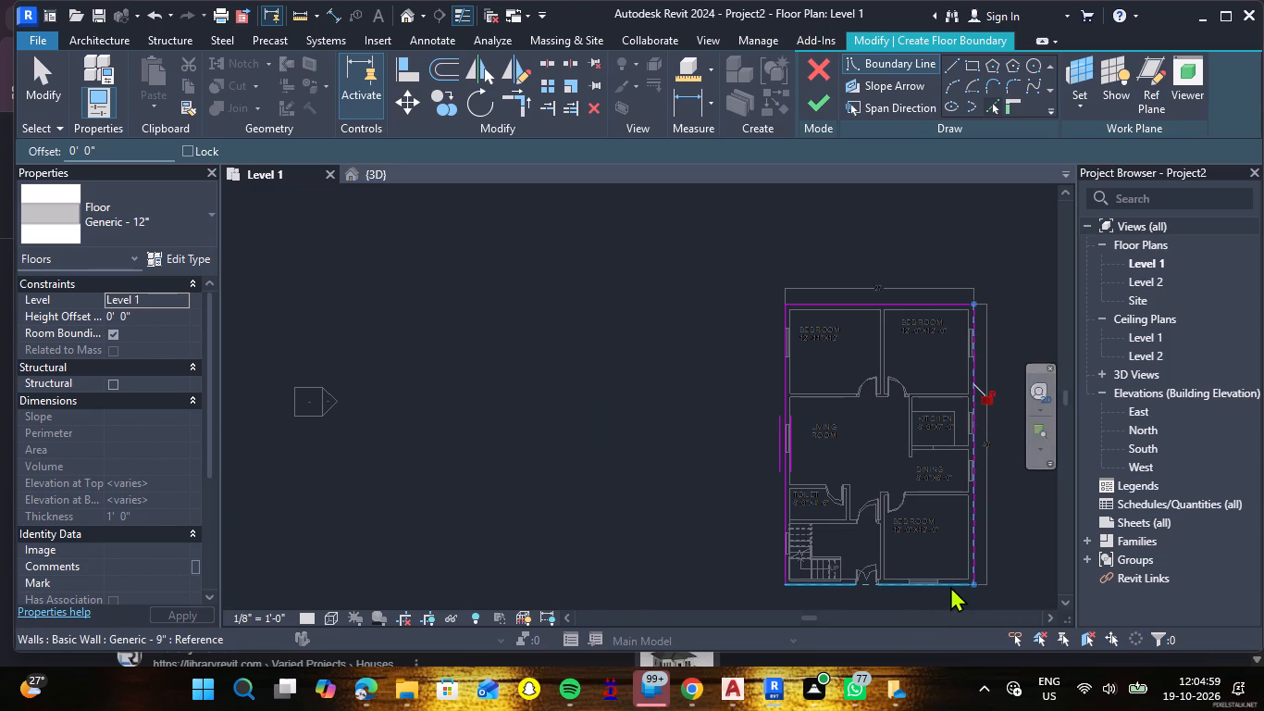
pyautogui.click(812, 104)
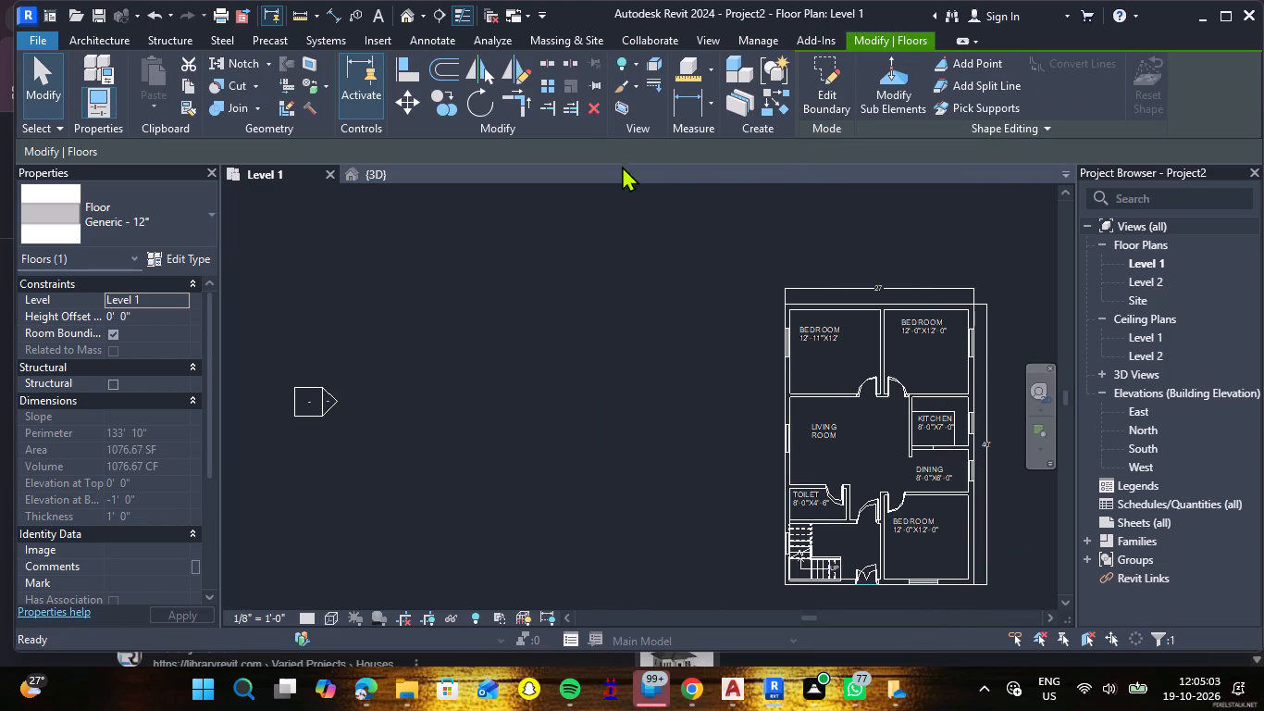
# Examine the new floor slab across the rooms and beneath the exterior walls in the 3D view.
pyautogui.click(361, 173)
pyautogui.click(718, 488)
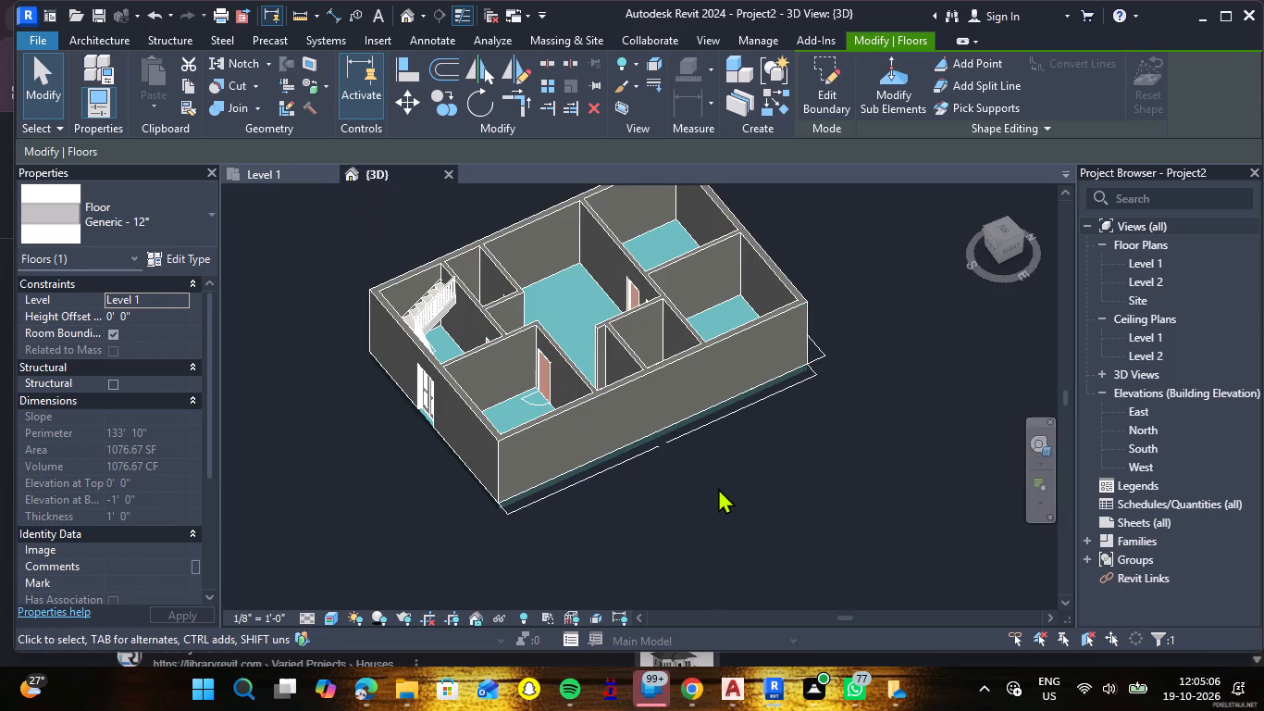
pyautogui.scroll(3, 551, 405)
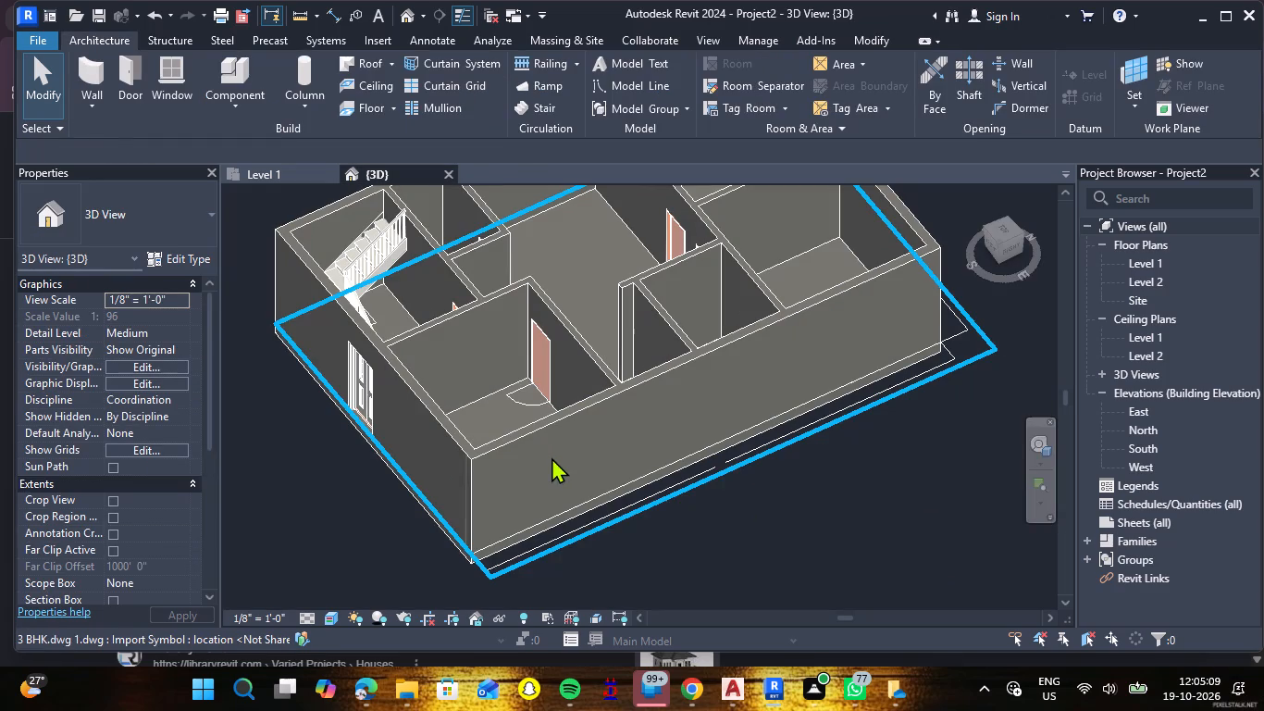
pyautogui.scroll(-3, 553, 454)
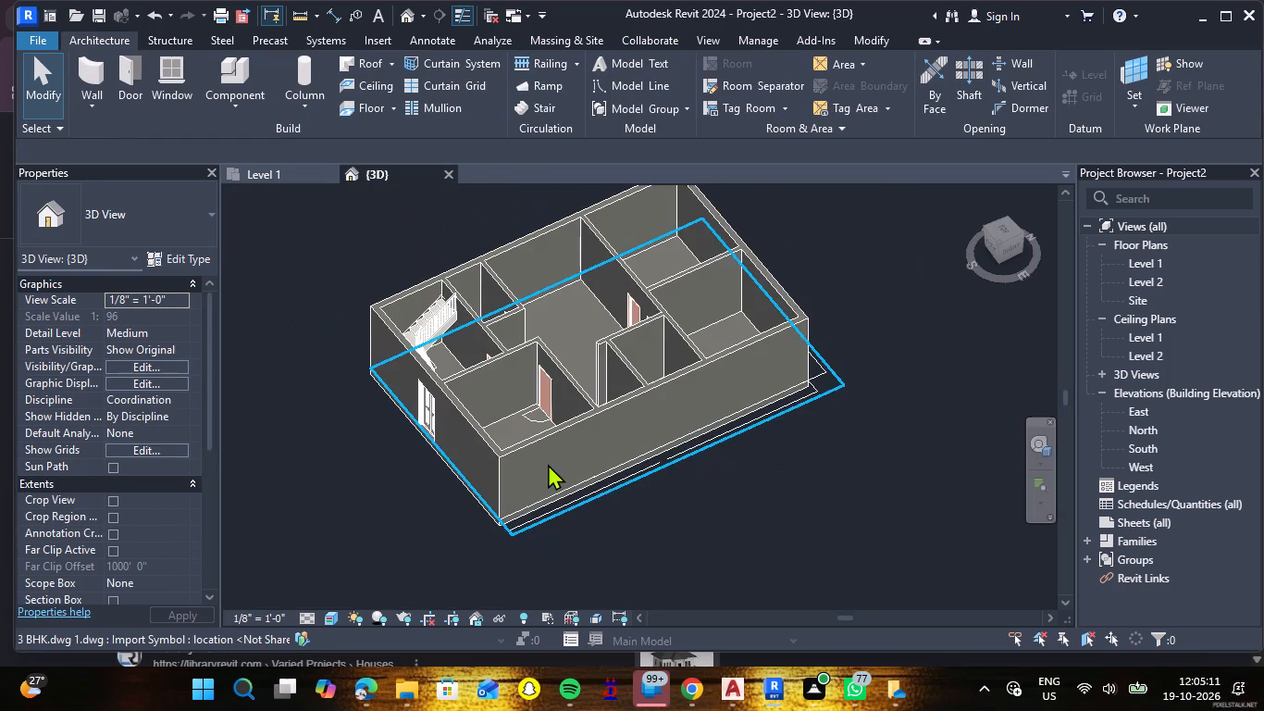
pyautogui.scroll(-2, 548, 464)
pyautogui.scroll(4, 540, 375)
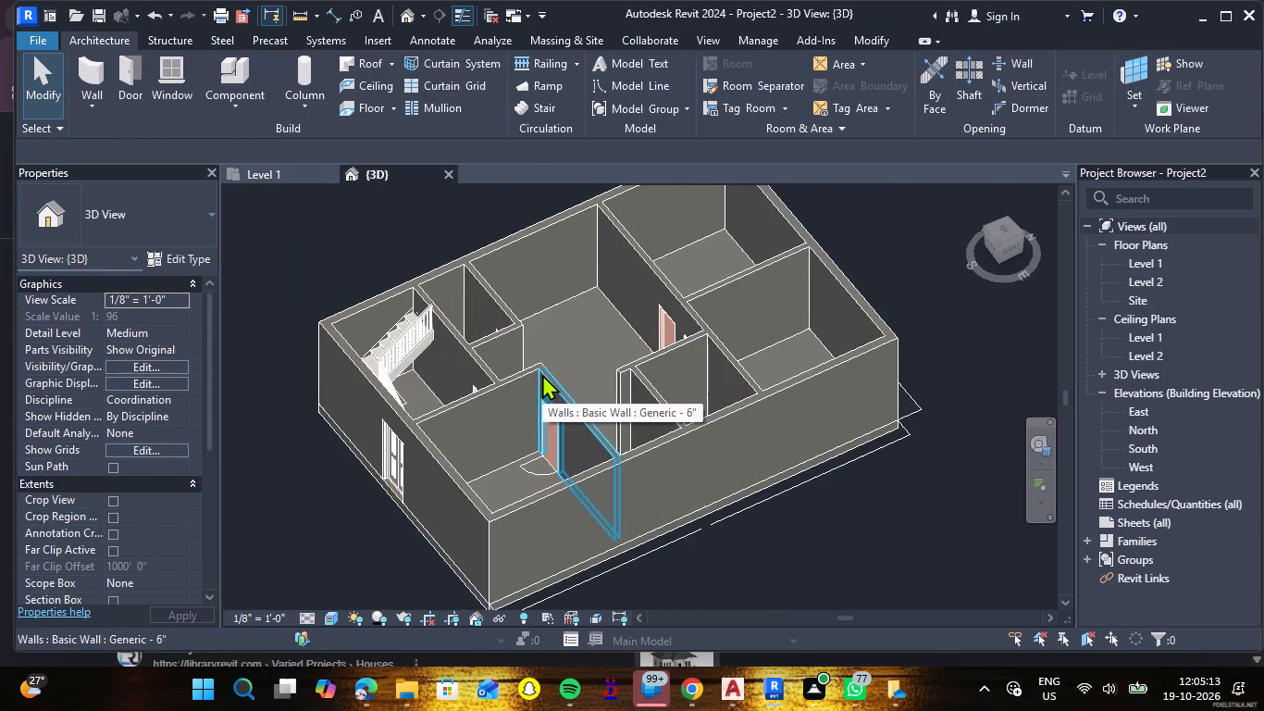
pyautogui.scroll(2, 542, 374)
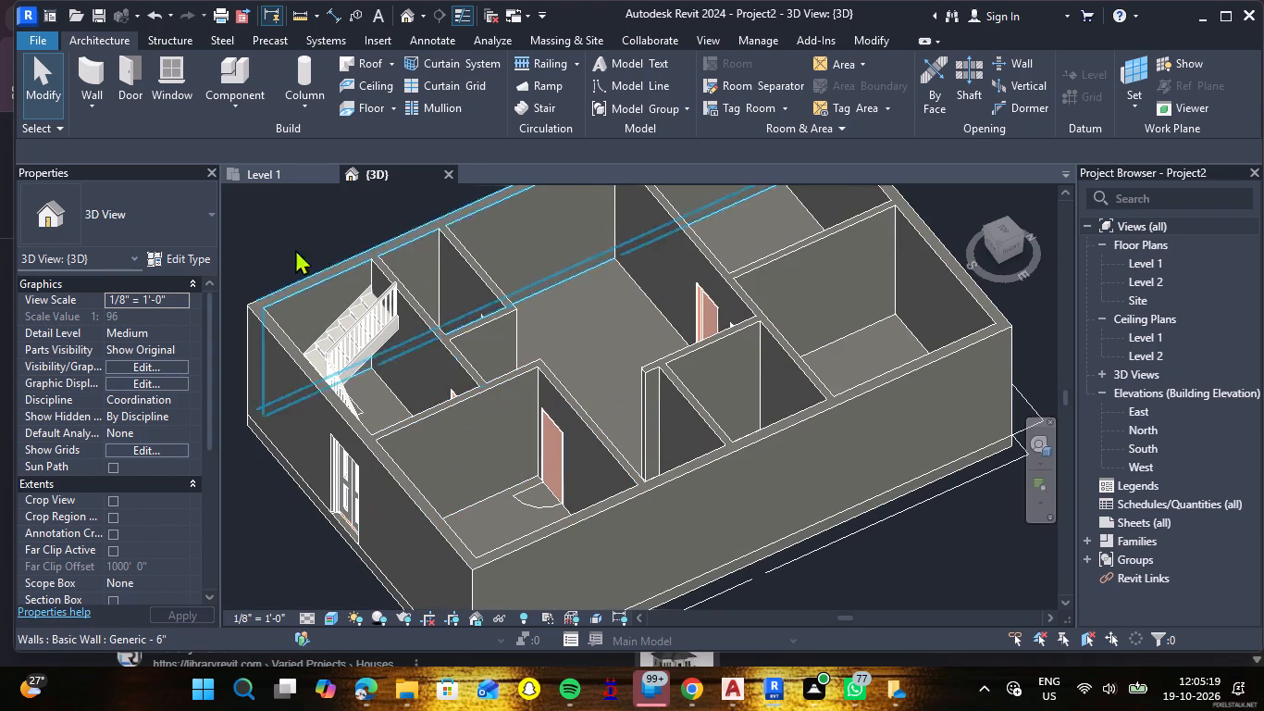
# Cut an 8' high wall opening in the 6" kitchen-dining wall on Level 1, from its living-room end to the plan's jamb line, unjoining the conflicting elements.
pyautogui.click(272, 176)
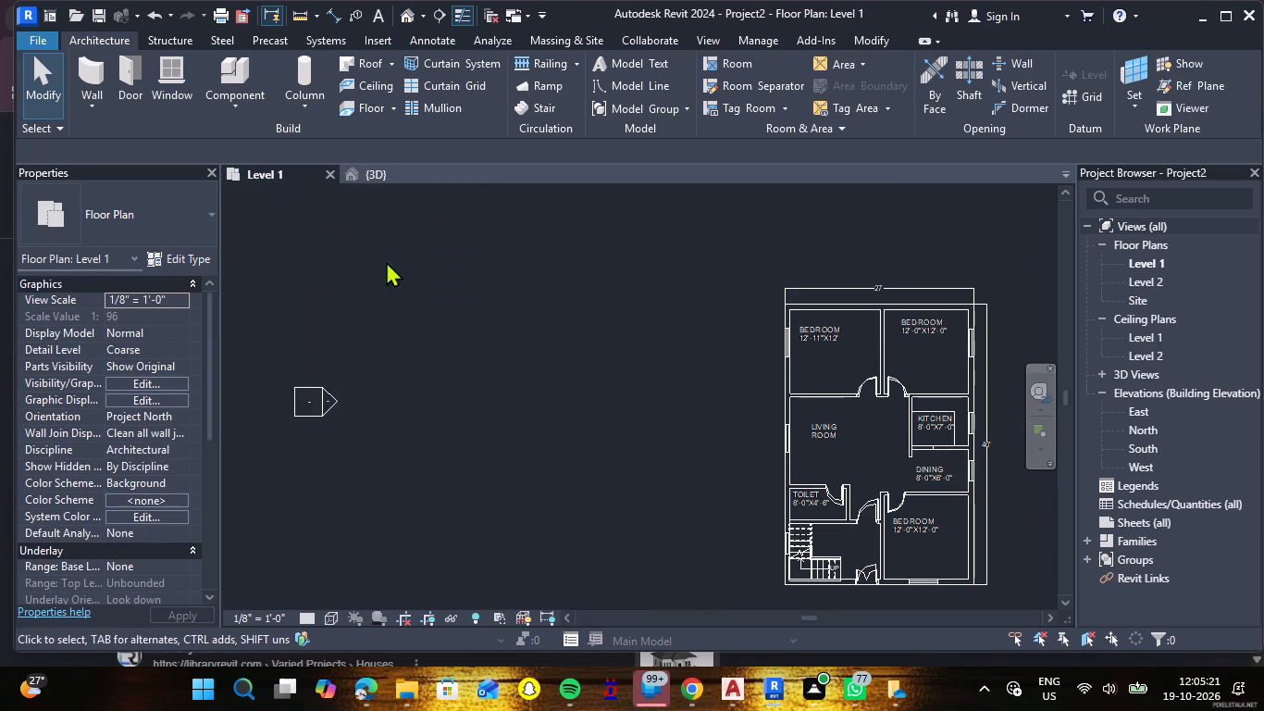
pyautogui.scroll(6, 960, 440)
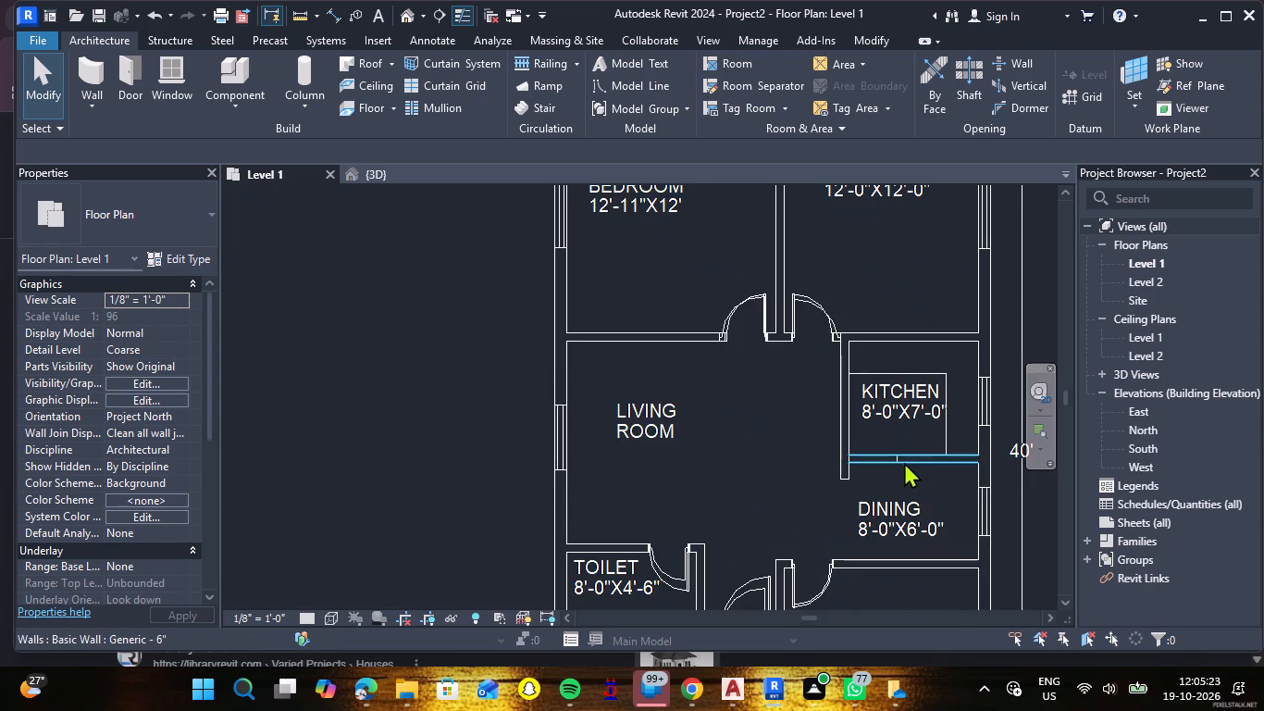
pyautogui.click(904, 454)
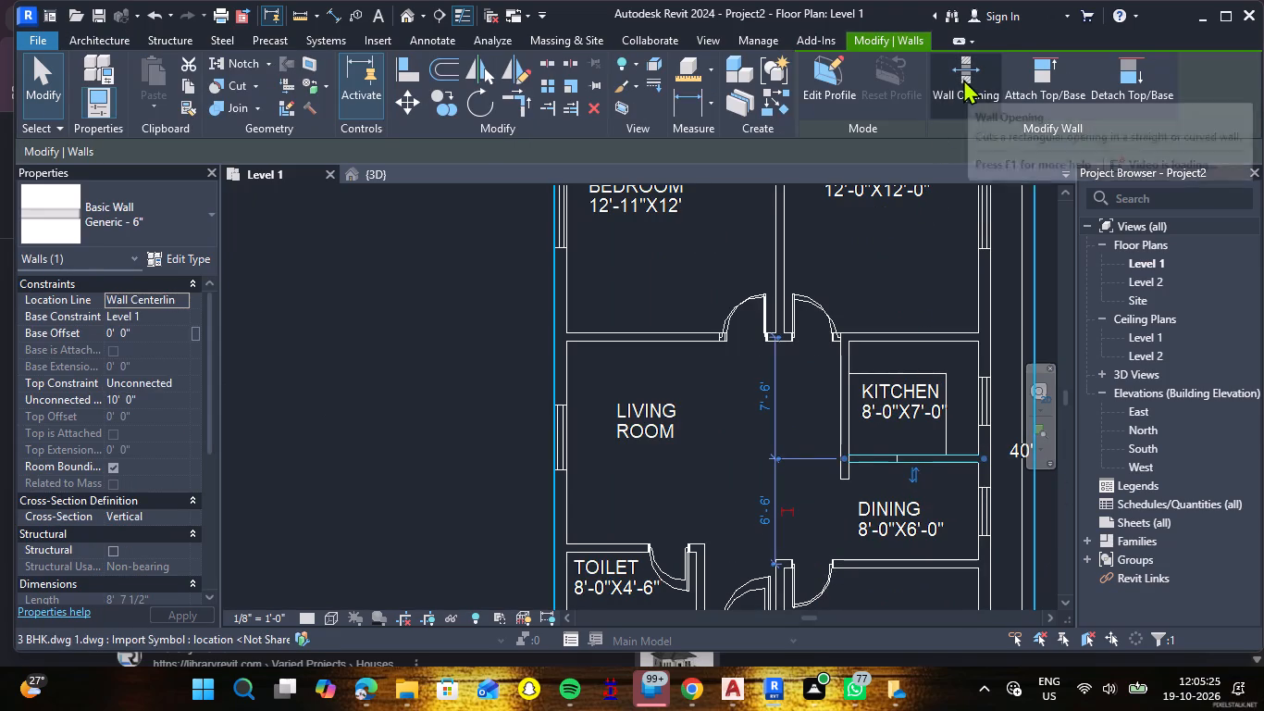
pyautogui.click(963, 79)
pyautogui.scroll(8, 903, 452)
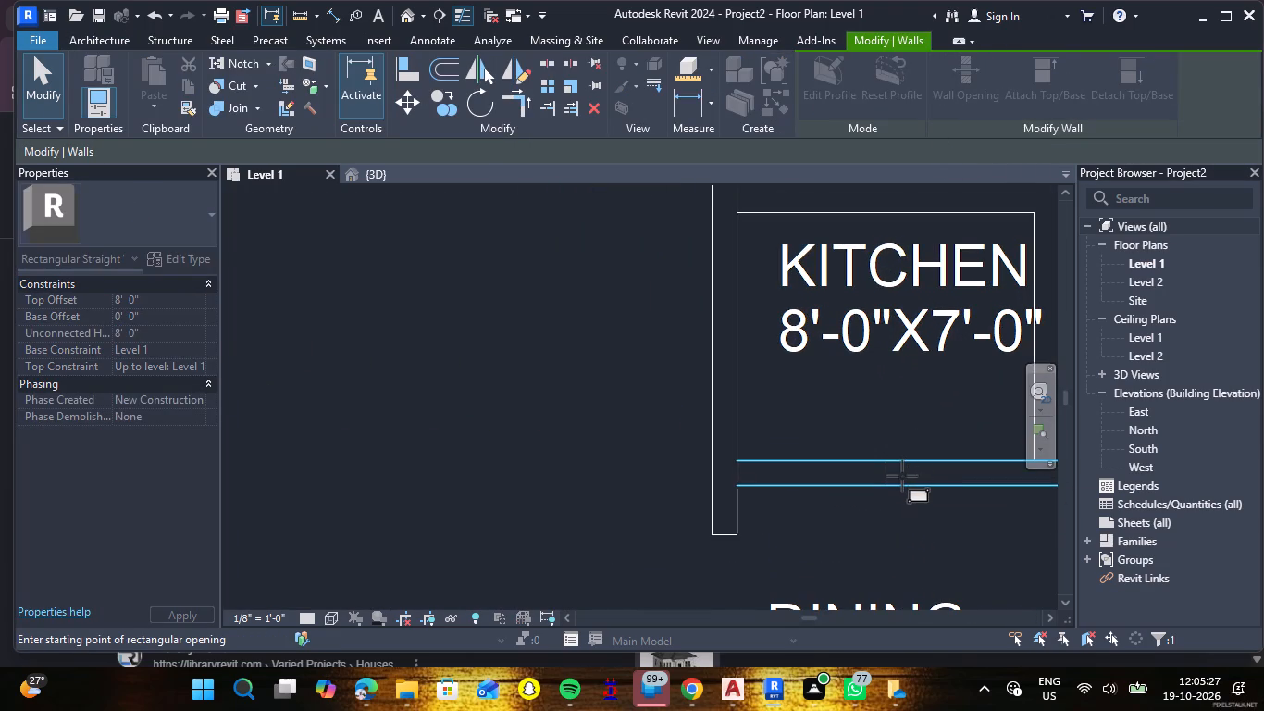
pyautogui.click(737, 472)
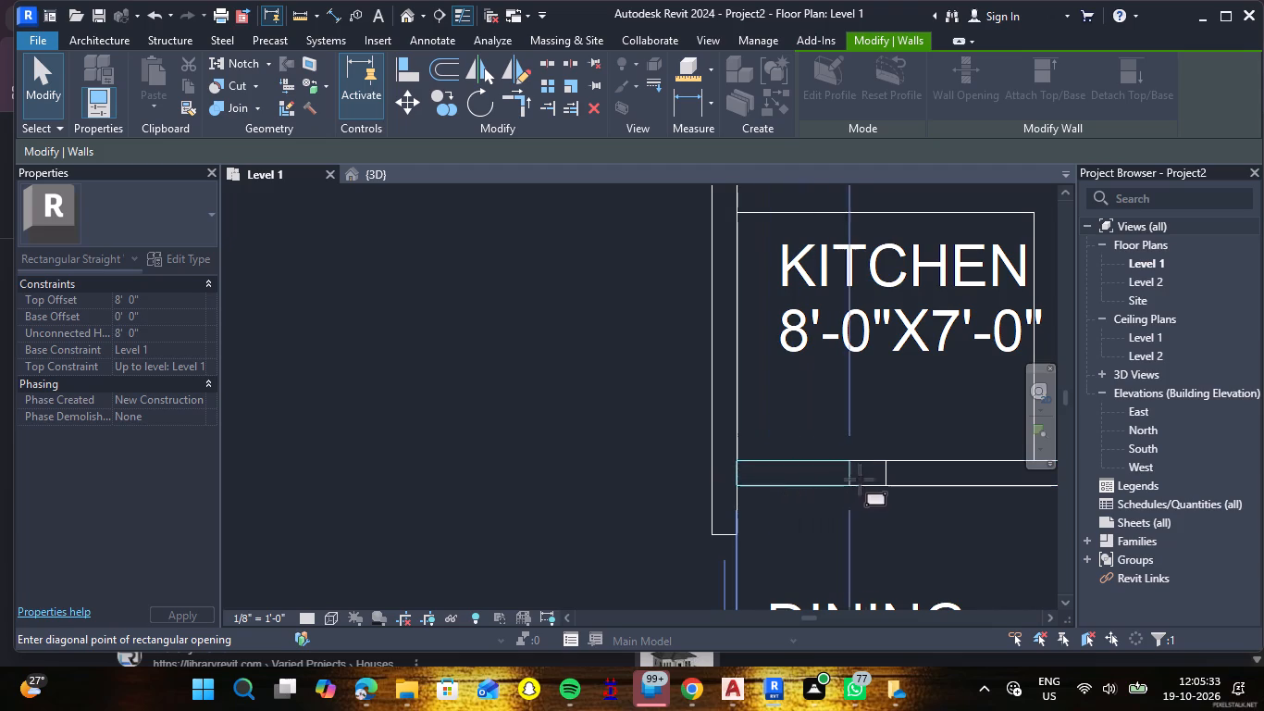
pyautogui.click(884, 480)
pyautogui.scroll(1, 884, 480)
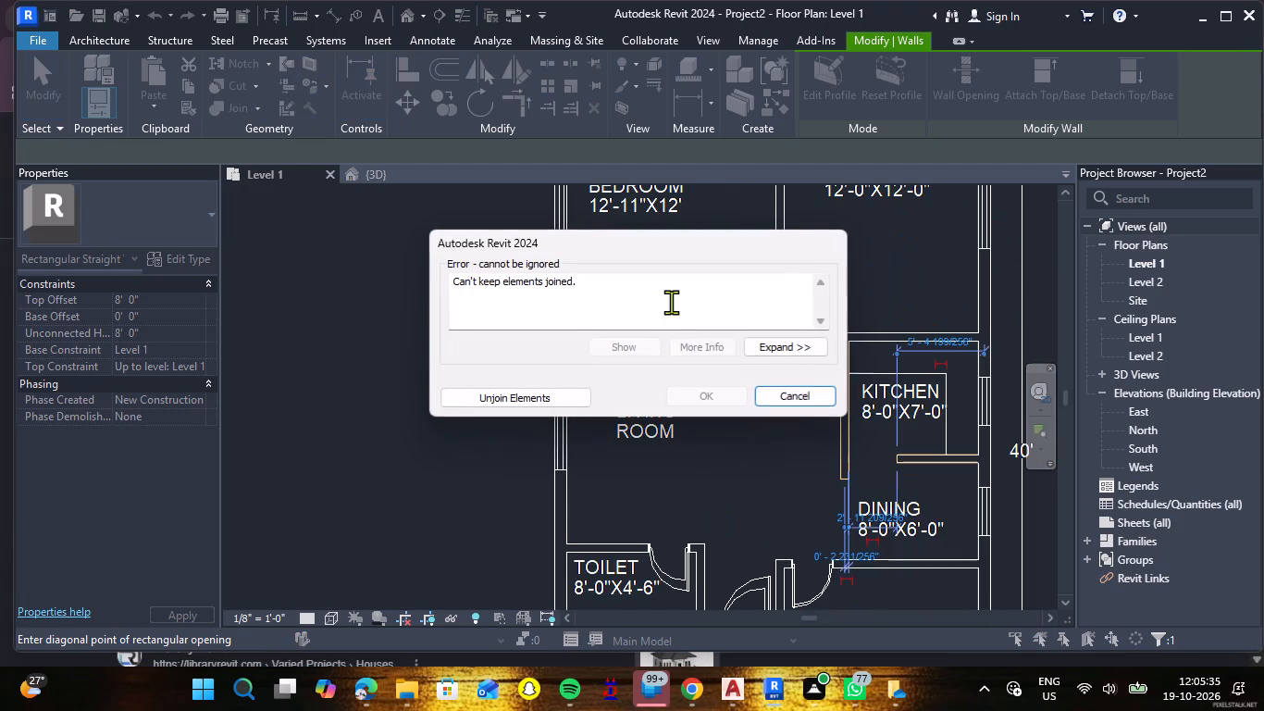
pyautogui.click(517, 401)
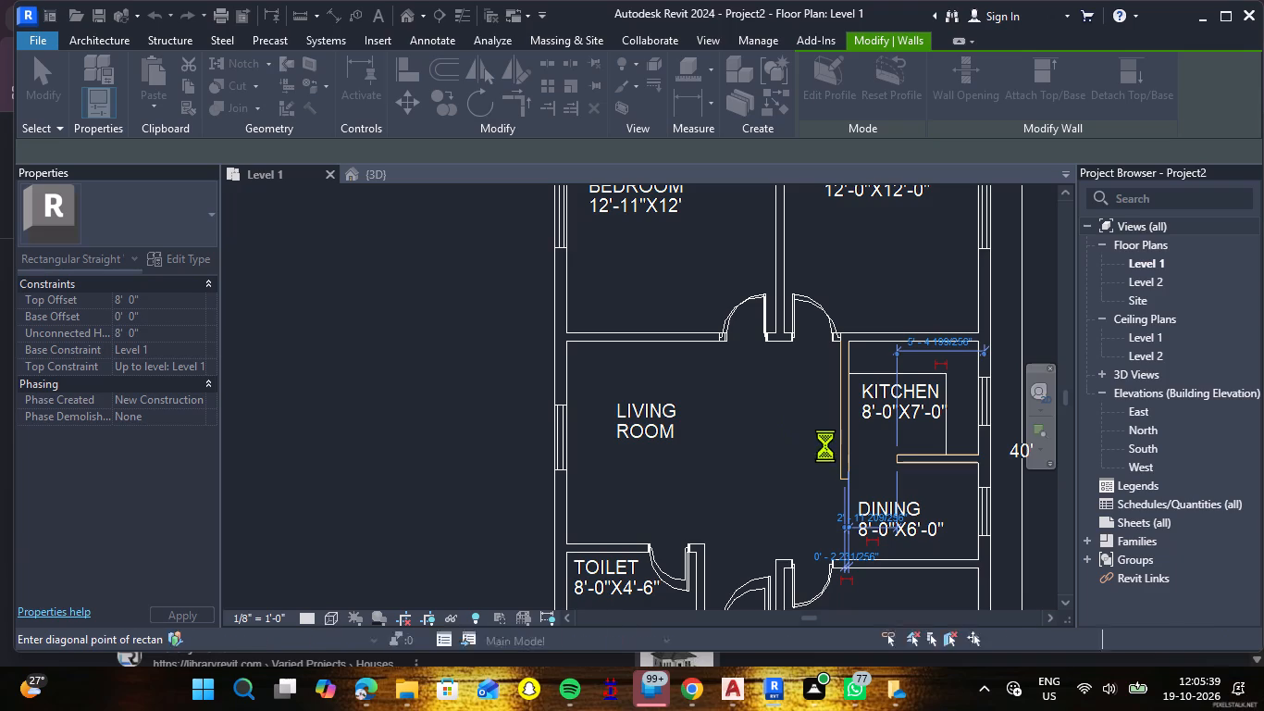
# Inspect the kitchen-dining wall opening and the overall room layout from several angles in the 3D view.
pyautogui.click(383, 176)
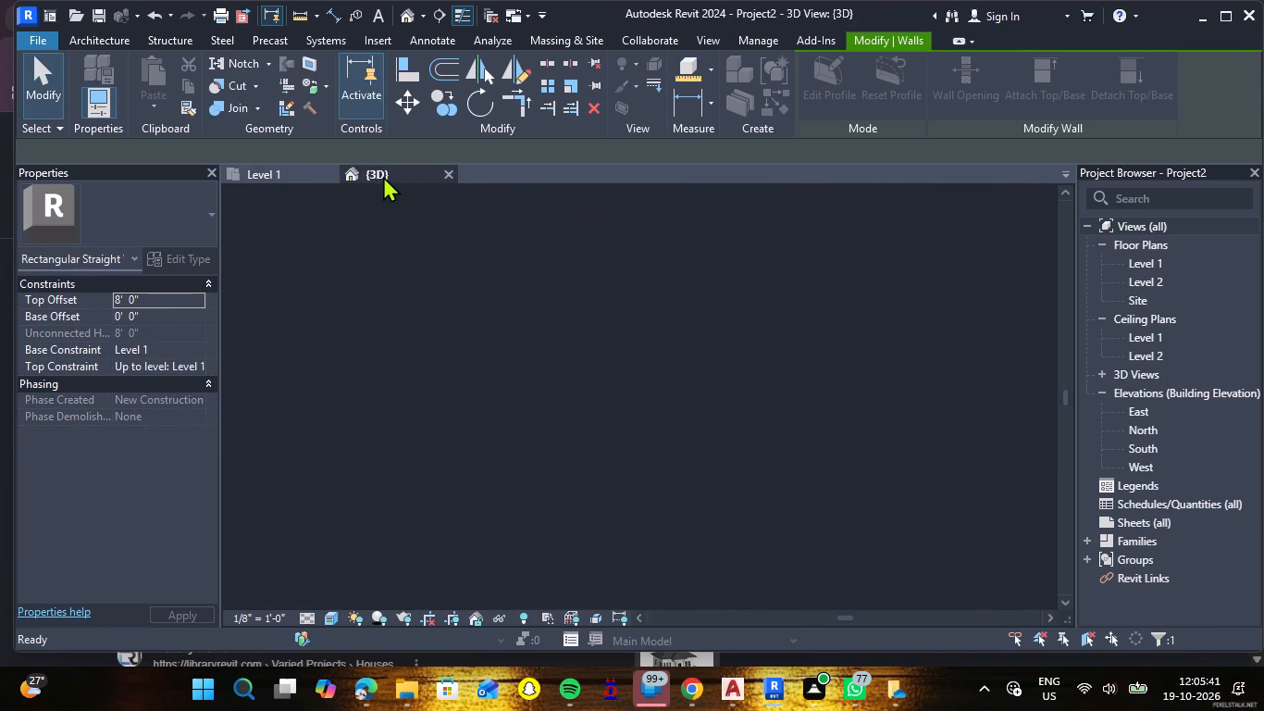
pyautogui.scroll(7, 657, 411)
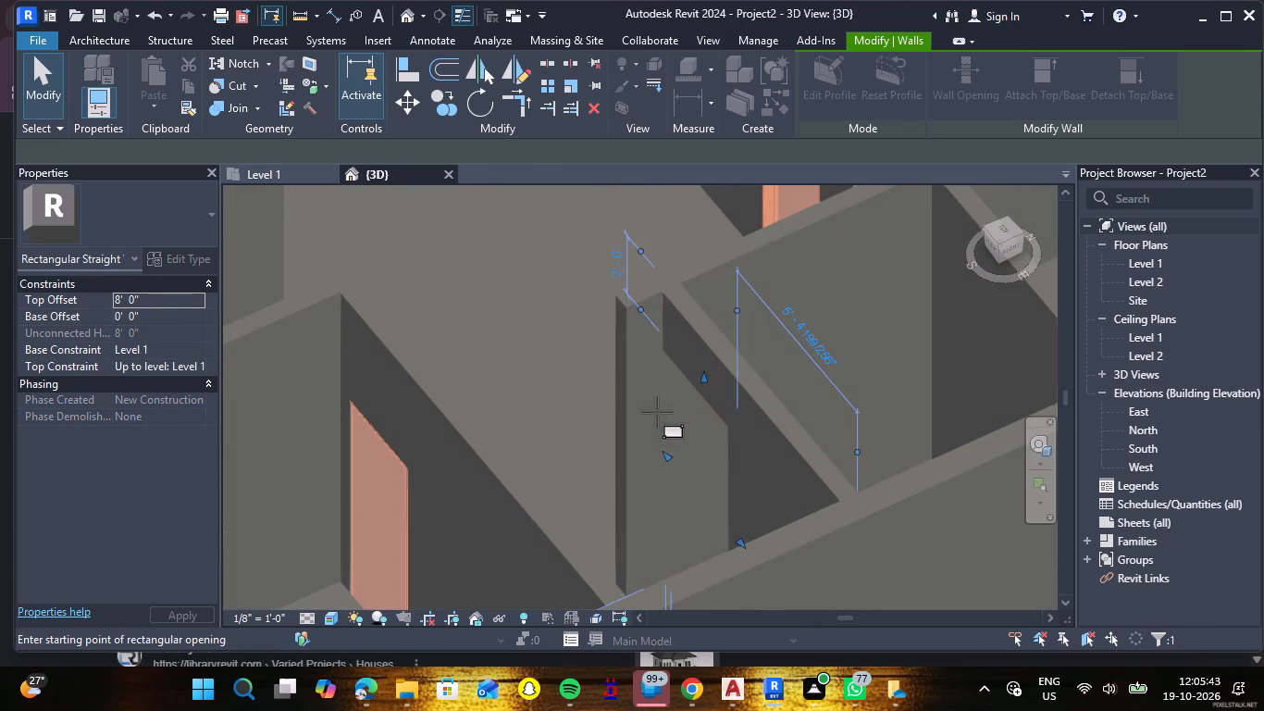
pyautogui.scroll(-3, 642, 411)
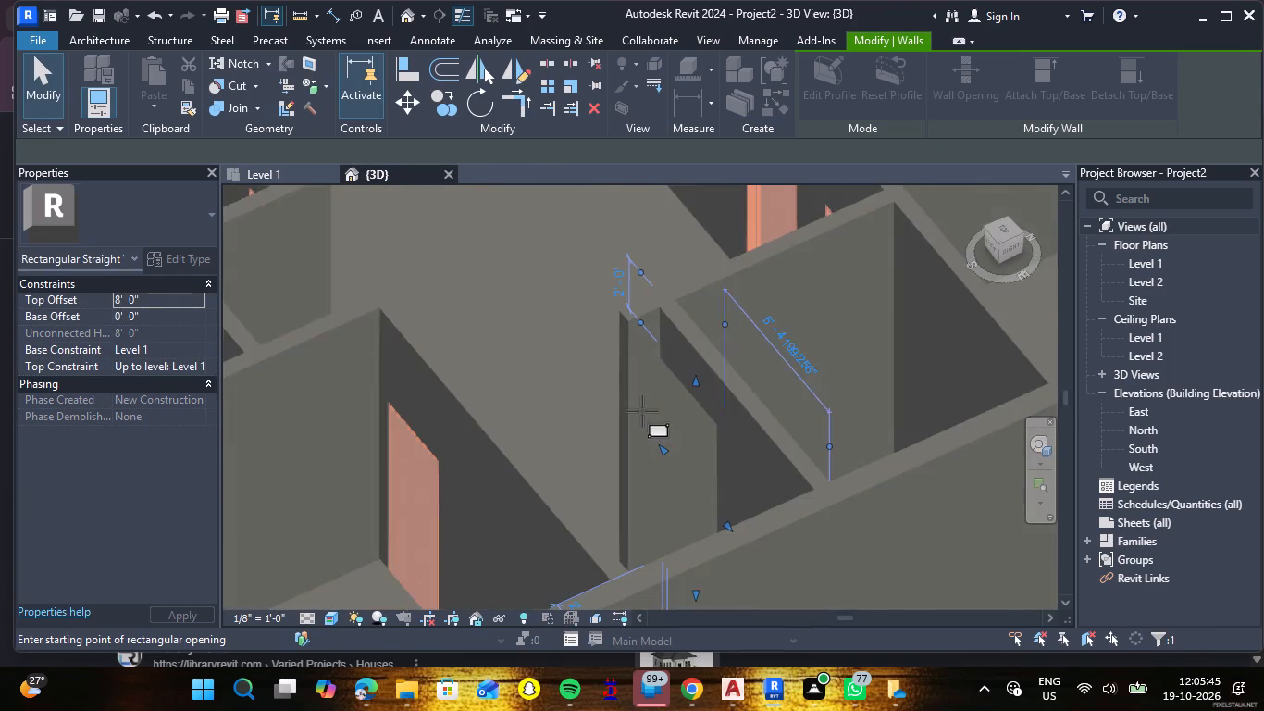
pyautogui.scroll(-3, 642, 411)
pyautogui.scroll(7, 642, 411)
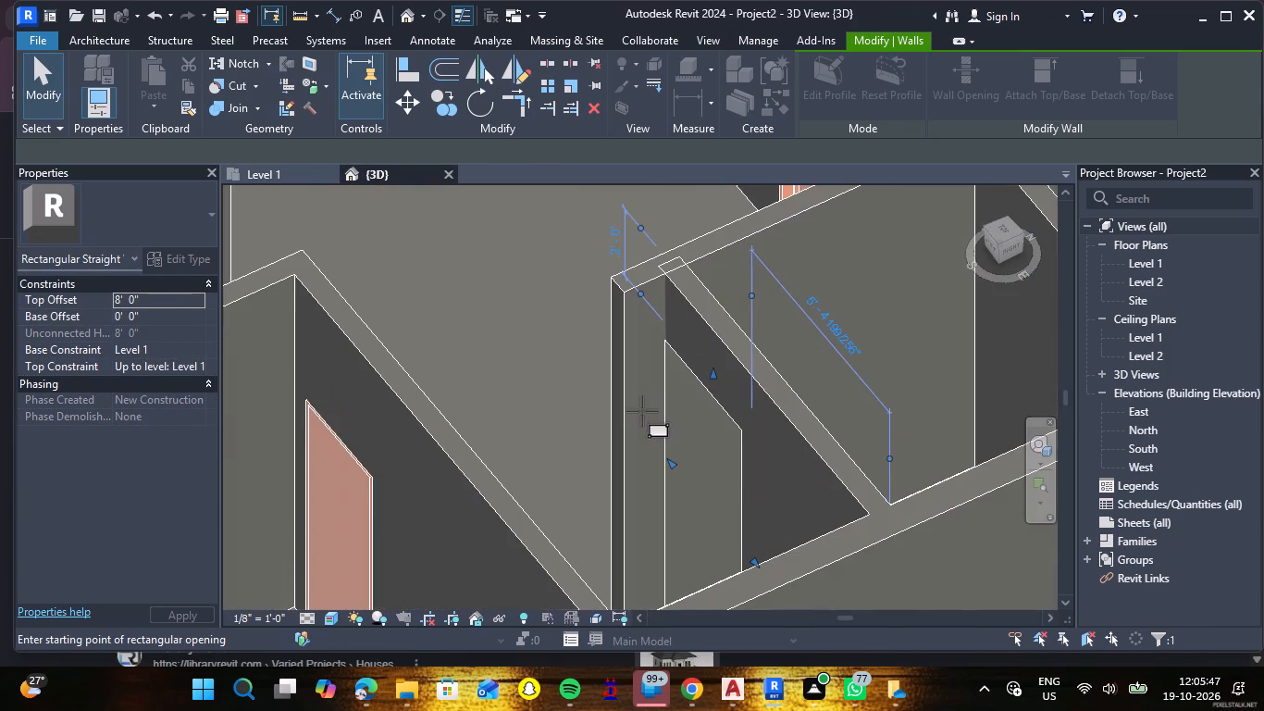
pyautogui.scroll(-8, 836, 442)
pyautogui.scroll(-4, 792, 353)
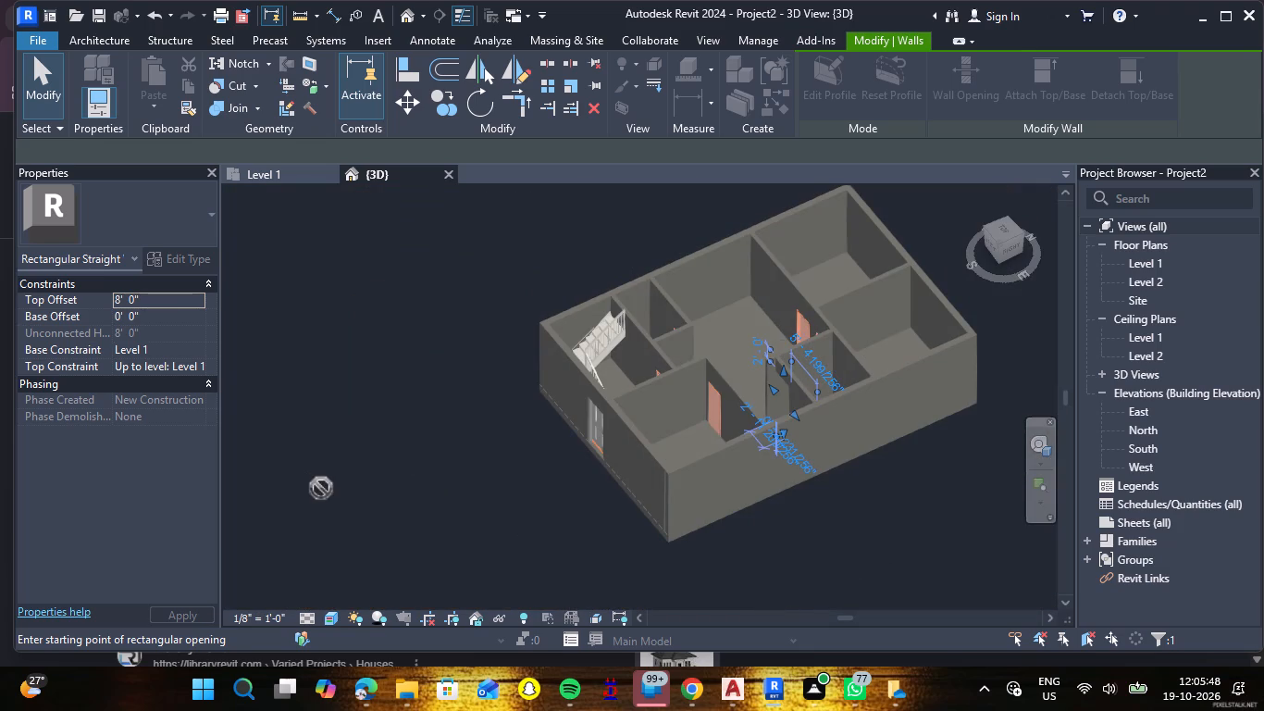
pyautogui.click(352, 481)
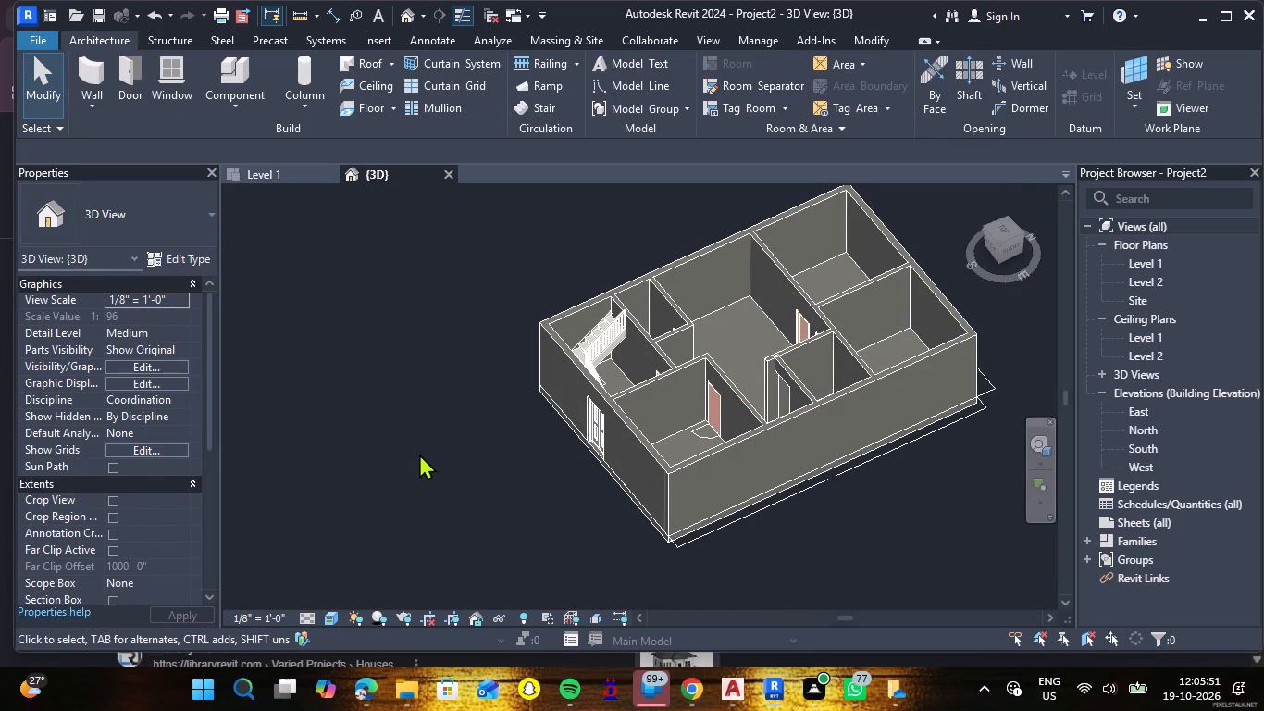
pyautogui.keyDown('shift'); pyautogui.scroll(1, 453, 422); pyautogui.keyUp('shift')
pyautogui.keyDown('shift'); pyautogui.moveTo(453, 422); pyautogui.dragTo(607, 401, button='middle'); pyautogui.keyUp('shift')
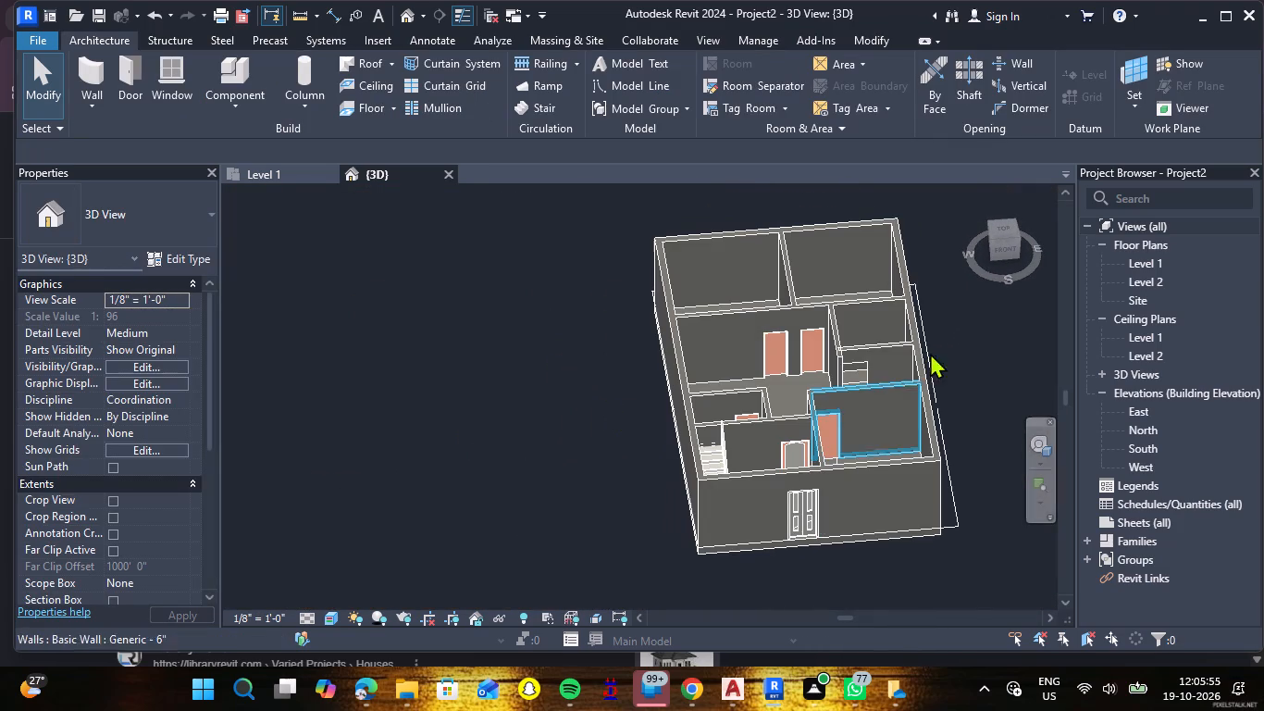
pyautogui.scroll(5, 887, 368)
pyautogui.scroll(-4, 886, 368)
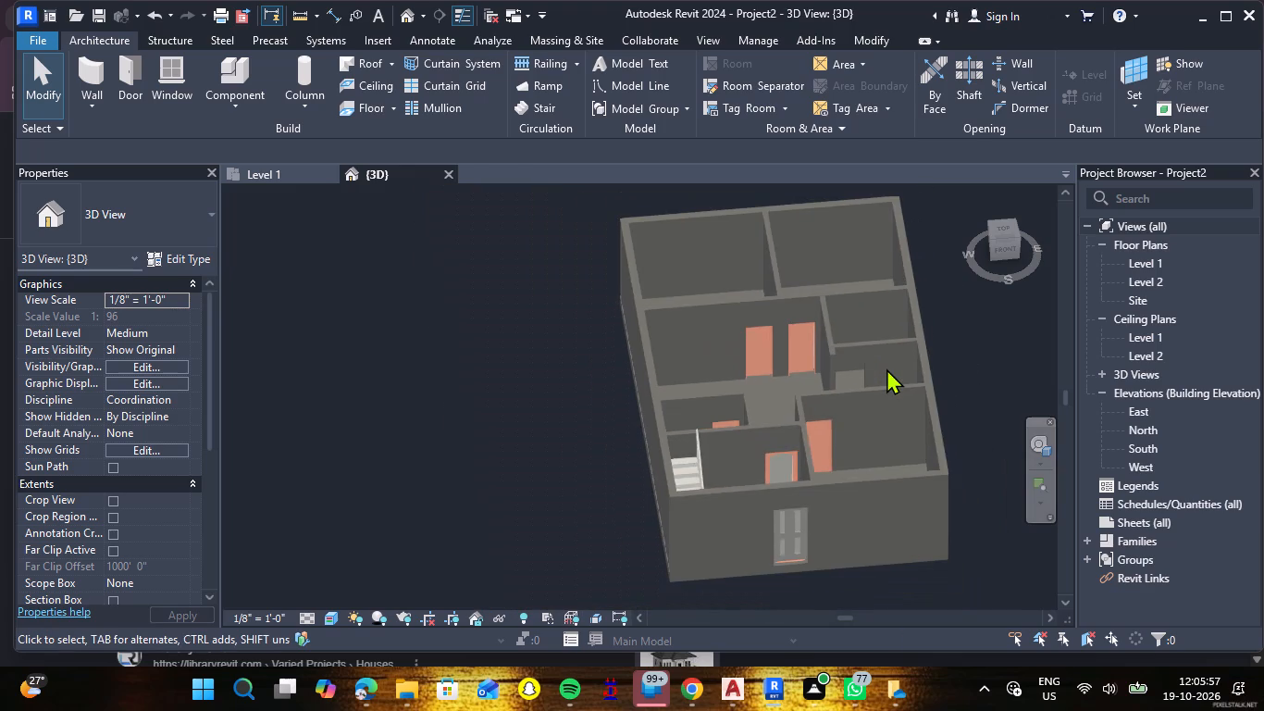
pyautogui.scroll(3, 775, 246)
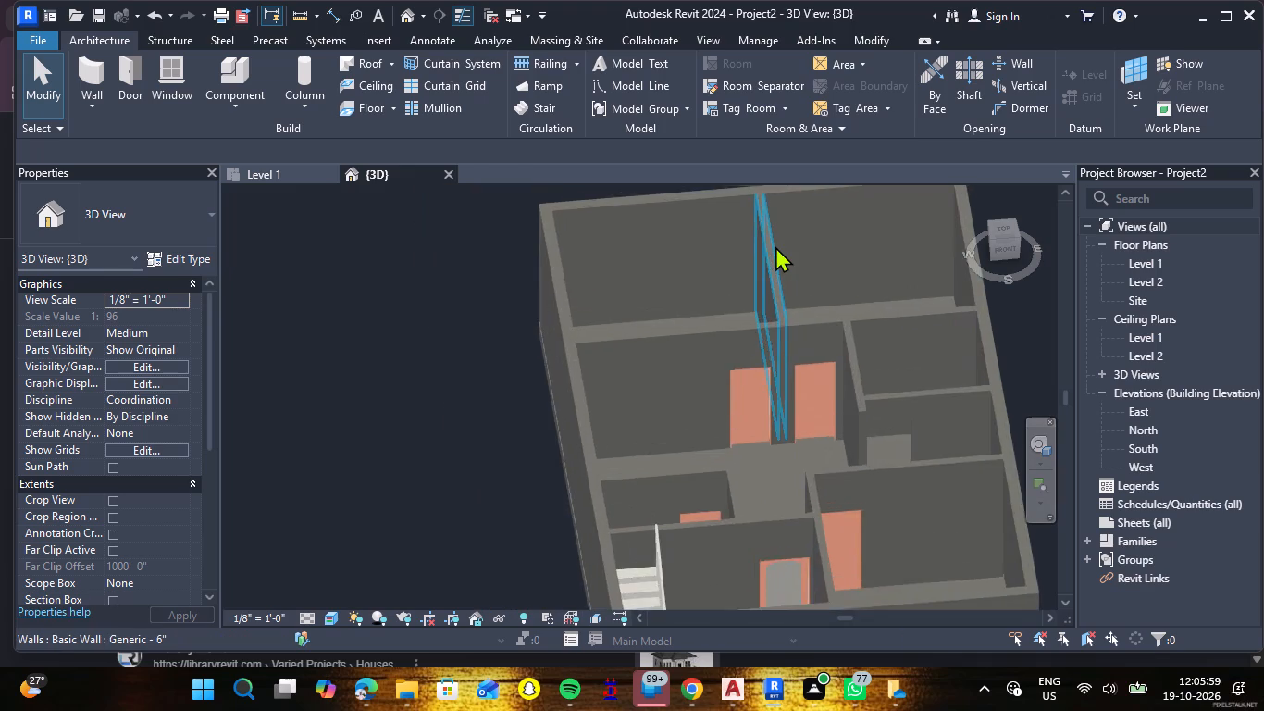
pyautogui.scroll(-3, 775, 246)
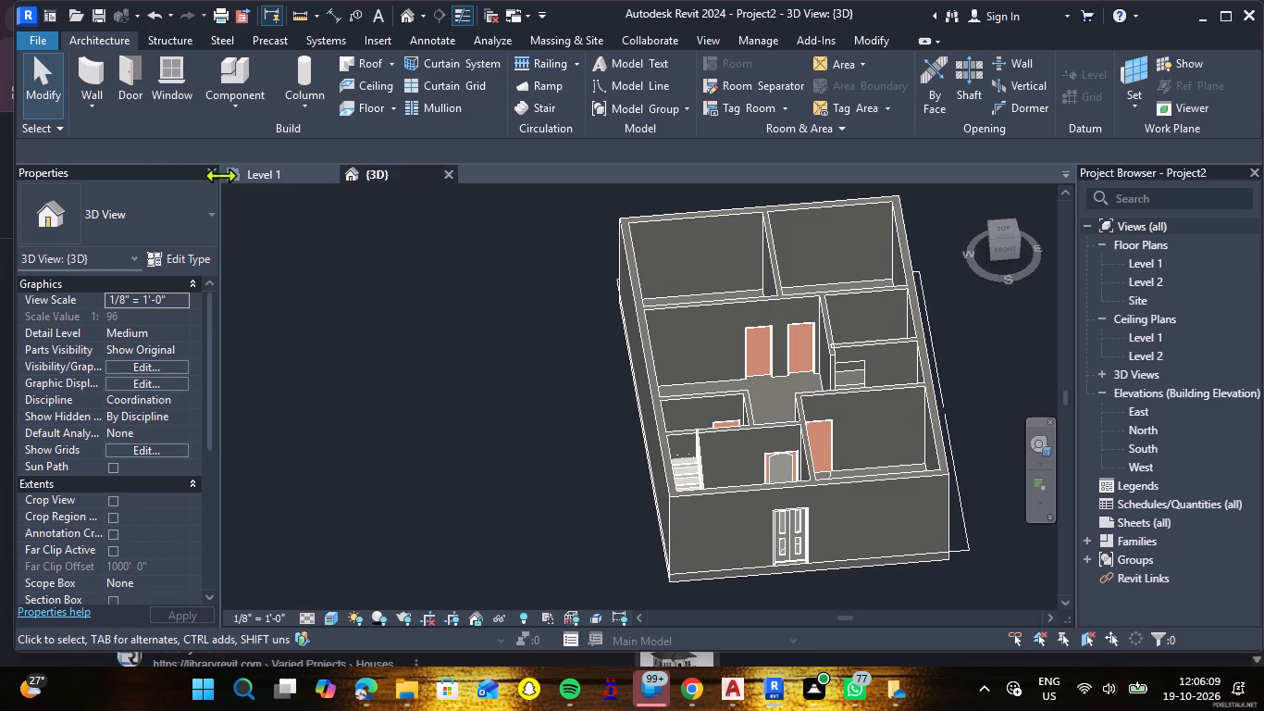
# Start placing a window on Level 1 and browse to the Windows folder of the India family library for loading.
pyautogui.click(250, 169)
pyautogui.scroll(-4, 332, 281)
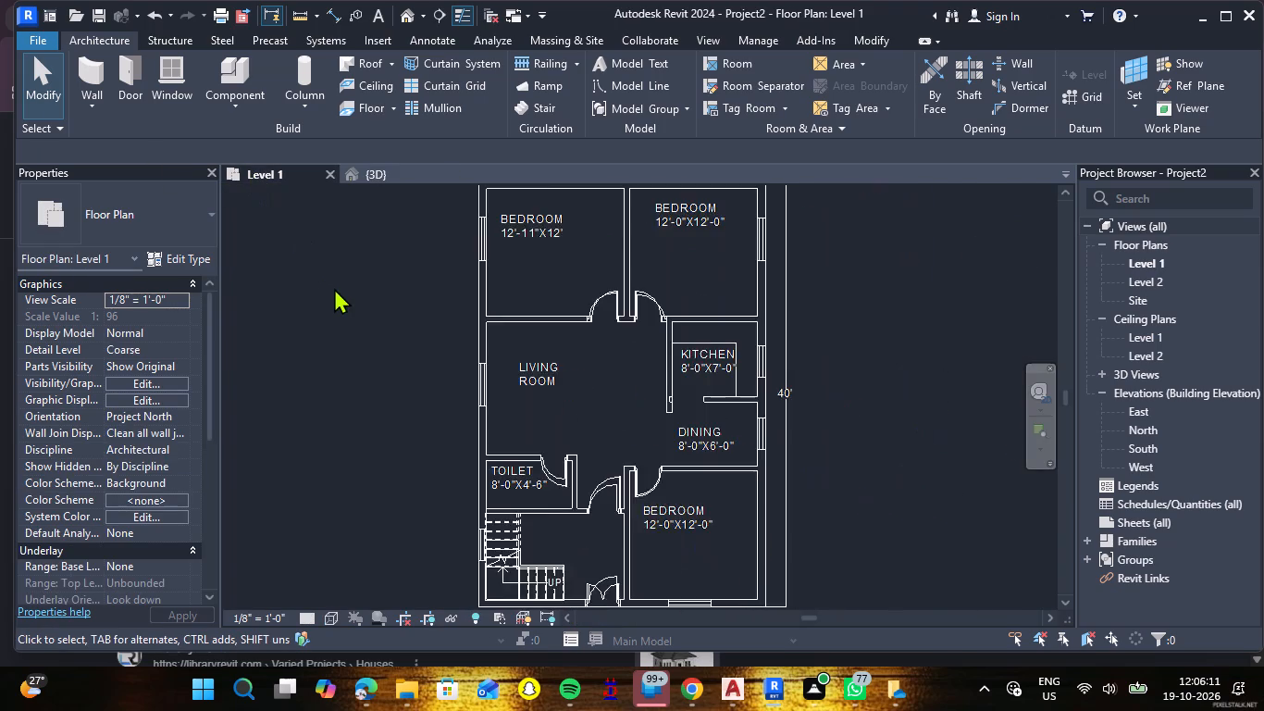
pyautogui.scroll(-2, 334, 288)
pyautogui.scroll(9, 413, 195)
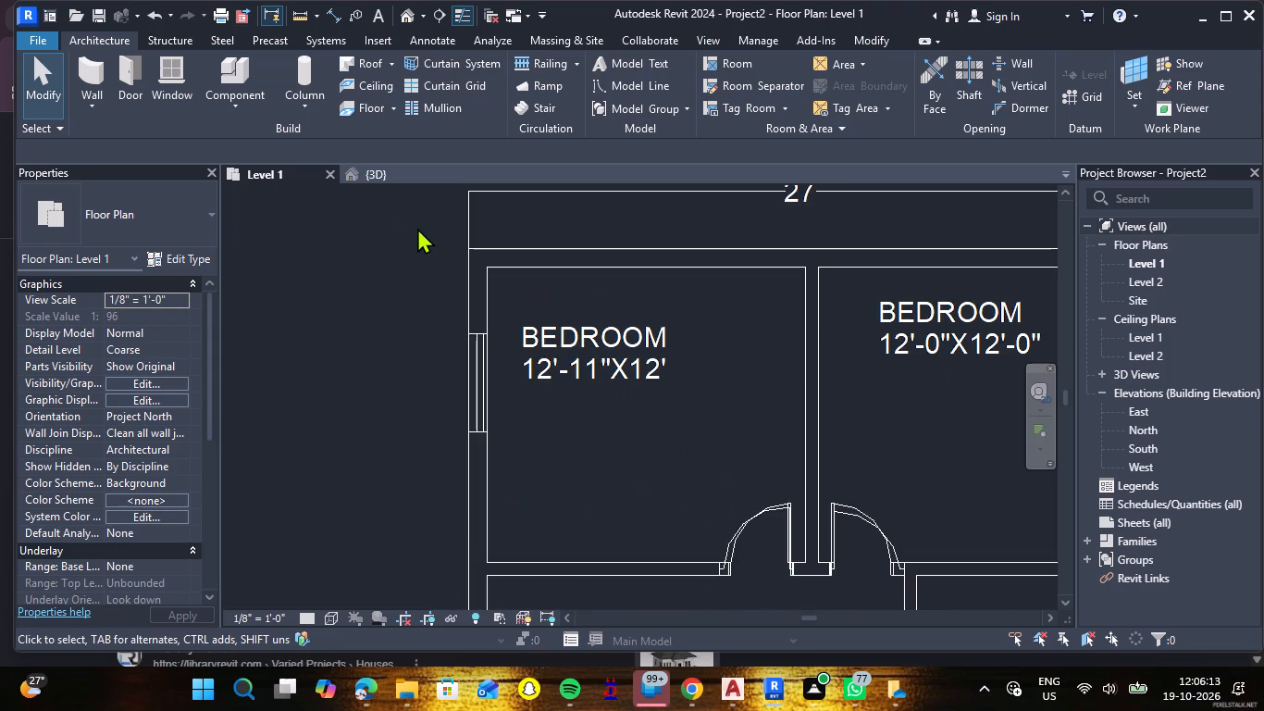
pyautogui.click(185, 97)
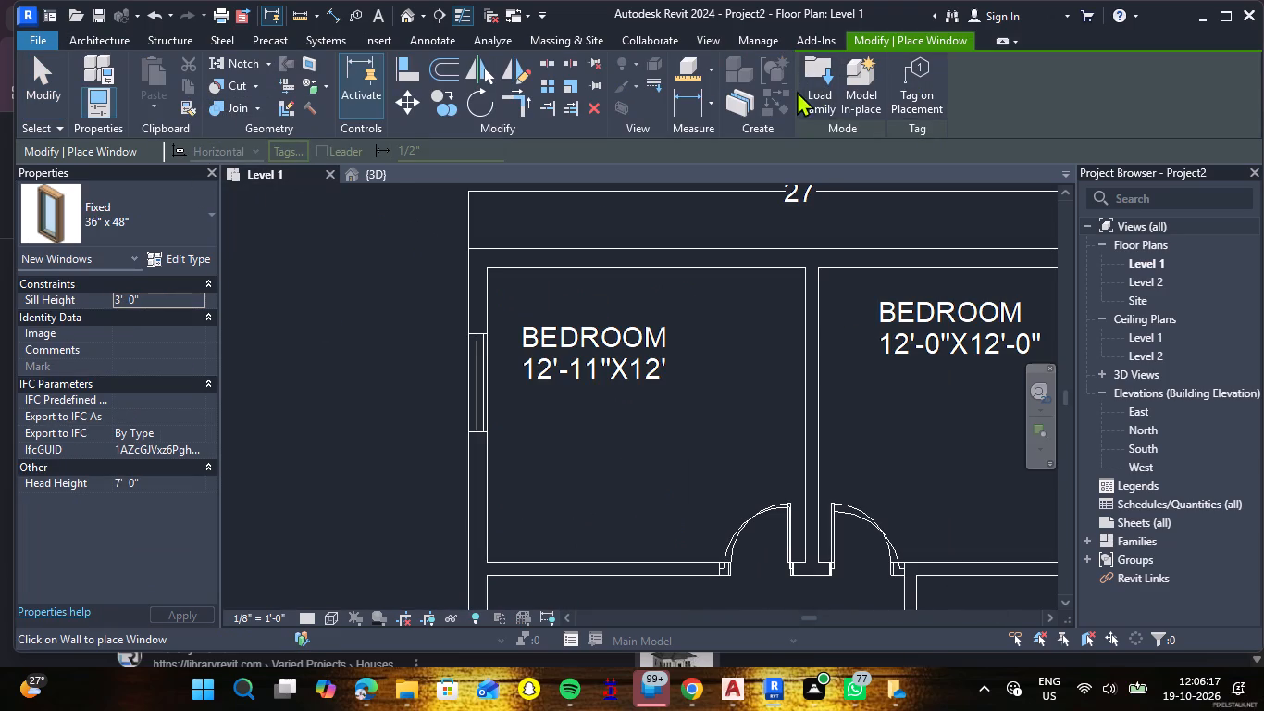
pyautogui.click(810, 89)
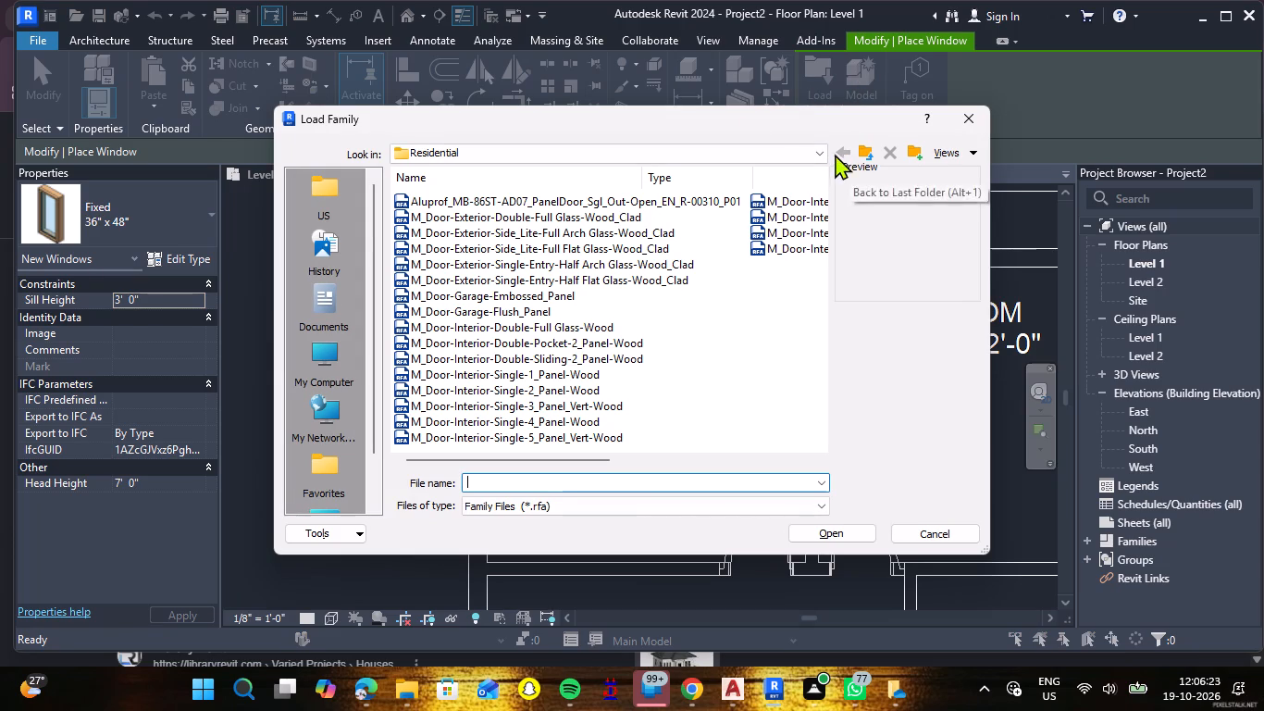
pyautogui.click(800, 154)
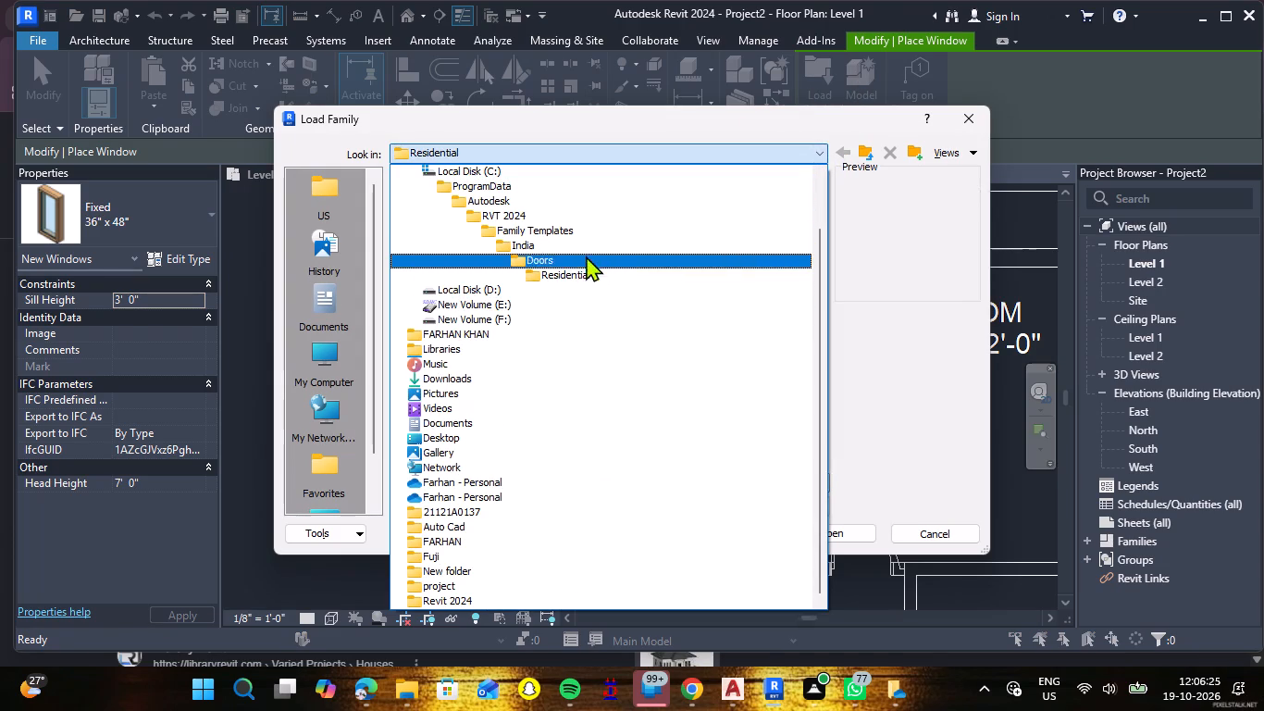
pyautogui.click(576, 247)
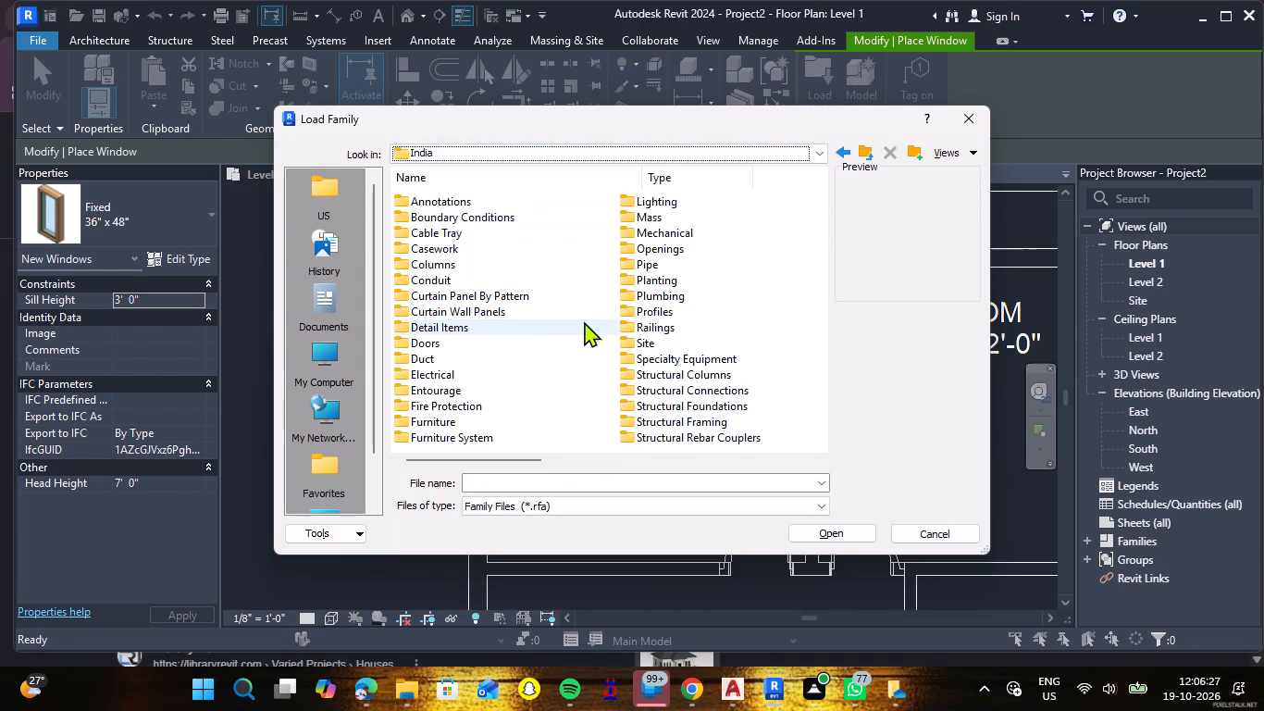
pyautogui.scroll(-6, 607, 328)
pyautogui.click(425, 313)
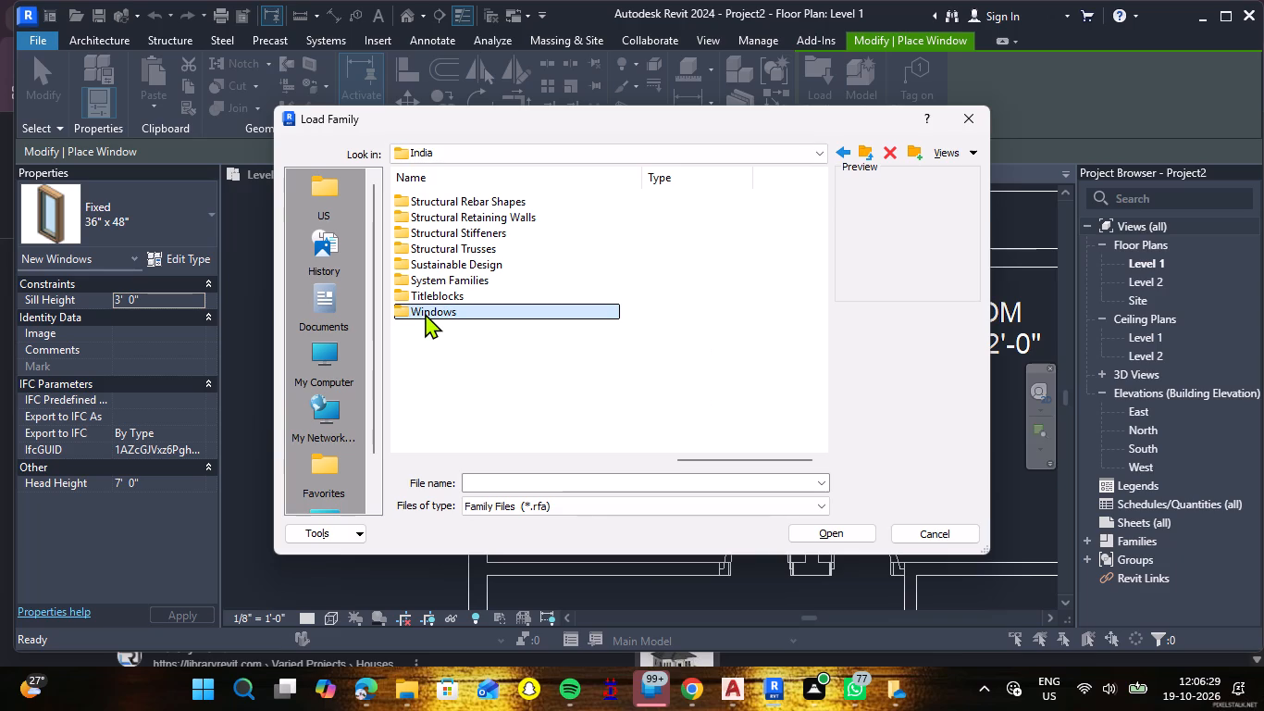
pyautogui.click(425, 313)
pyautogui.click(425, 313)
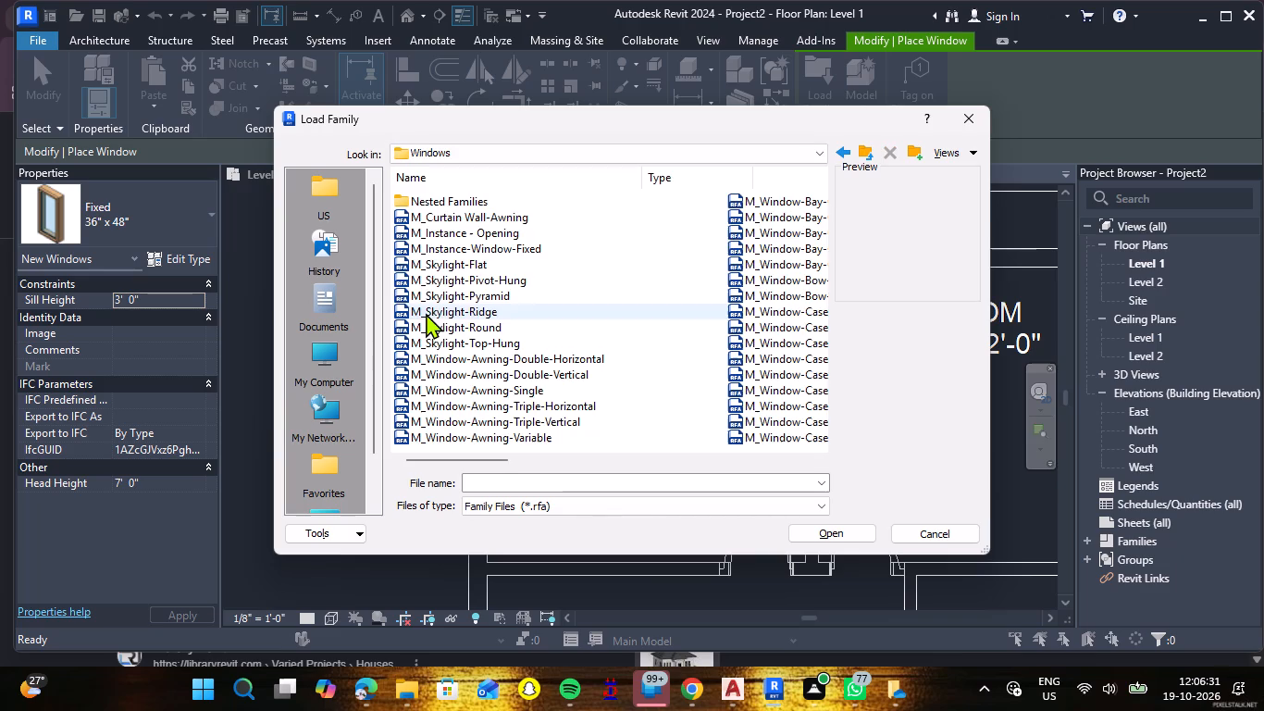
# Preview the available window families, from M_Curtain Wall-Awning through the skylights to the triple awning windows.
pyautogui.click(449, 196)
pyautogui.doubleClick(449, 196)
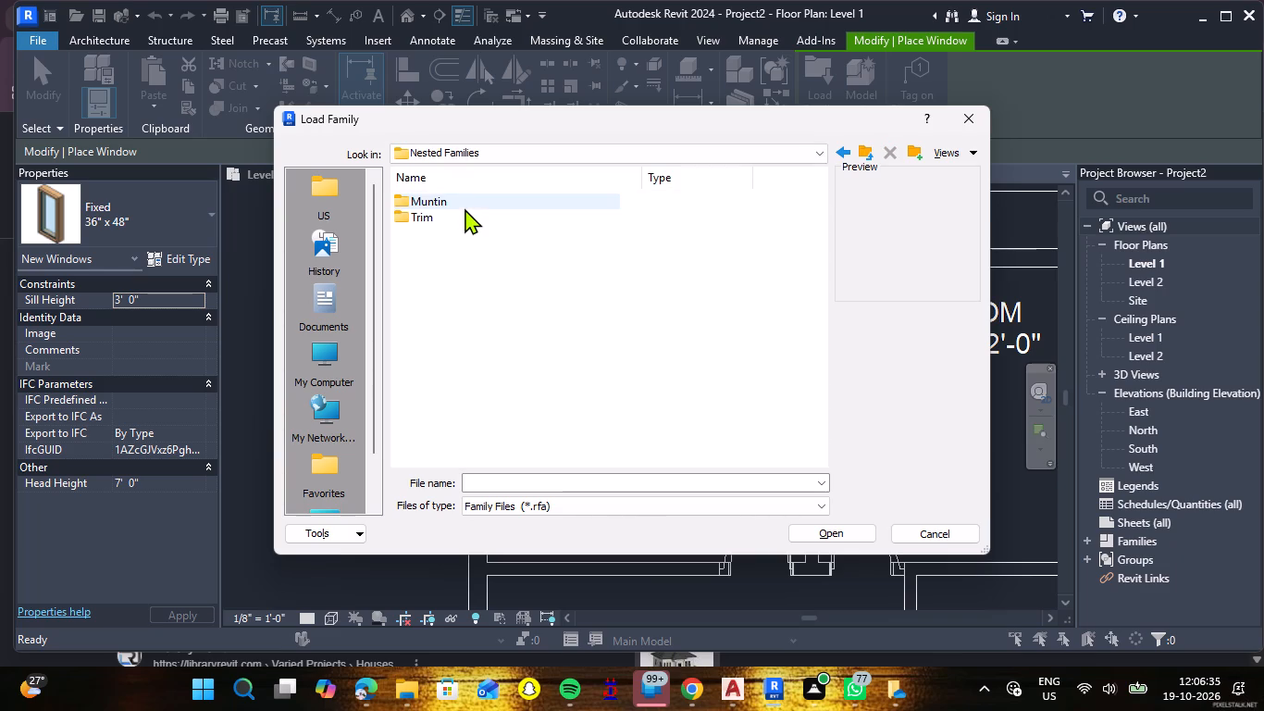
pyautogui.click(838, 153)
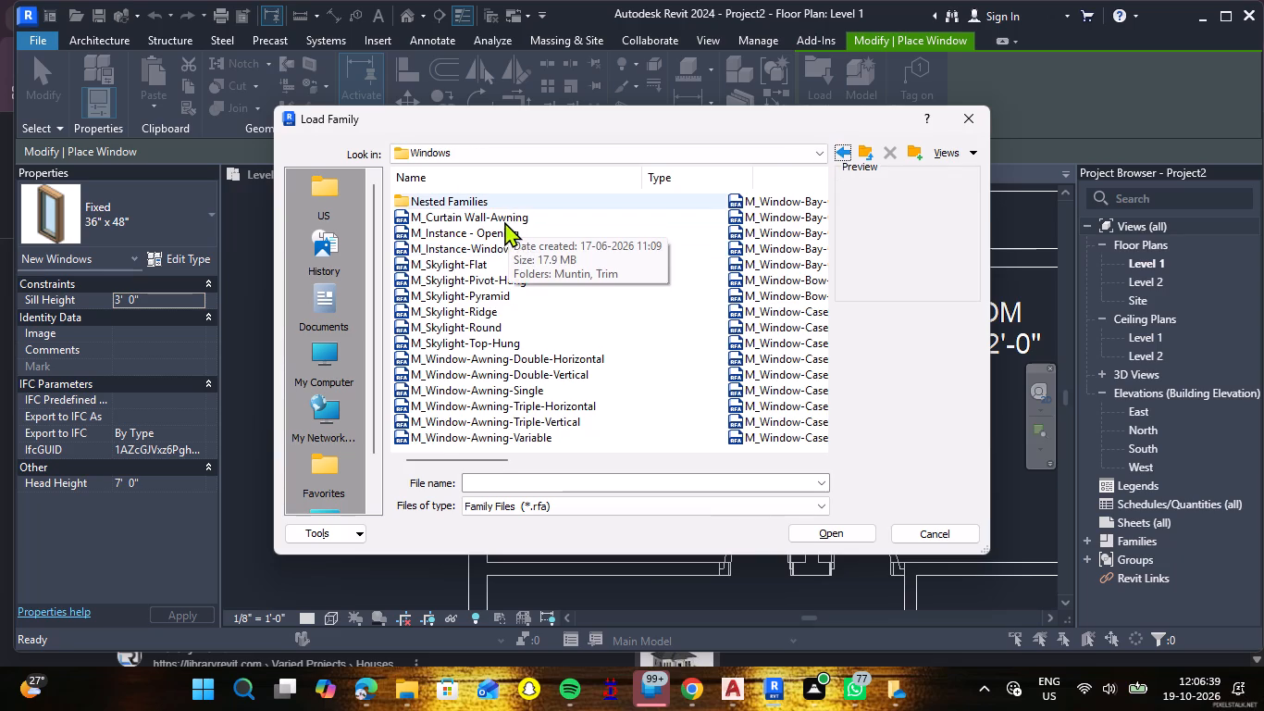
pyautogui.click(529, 213)
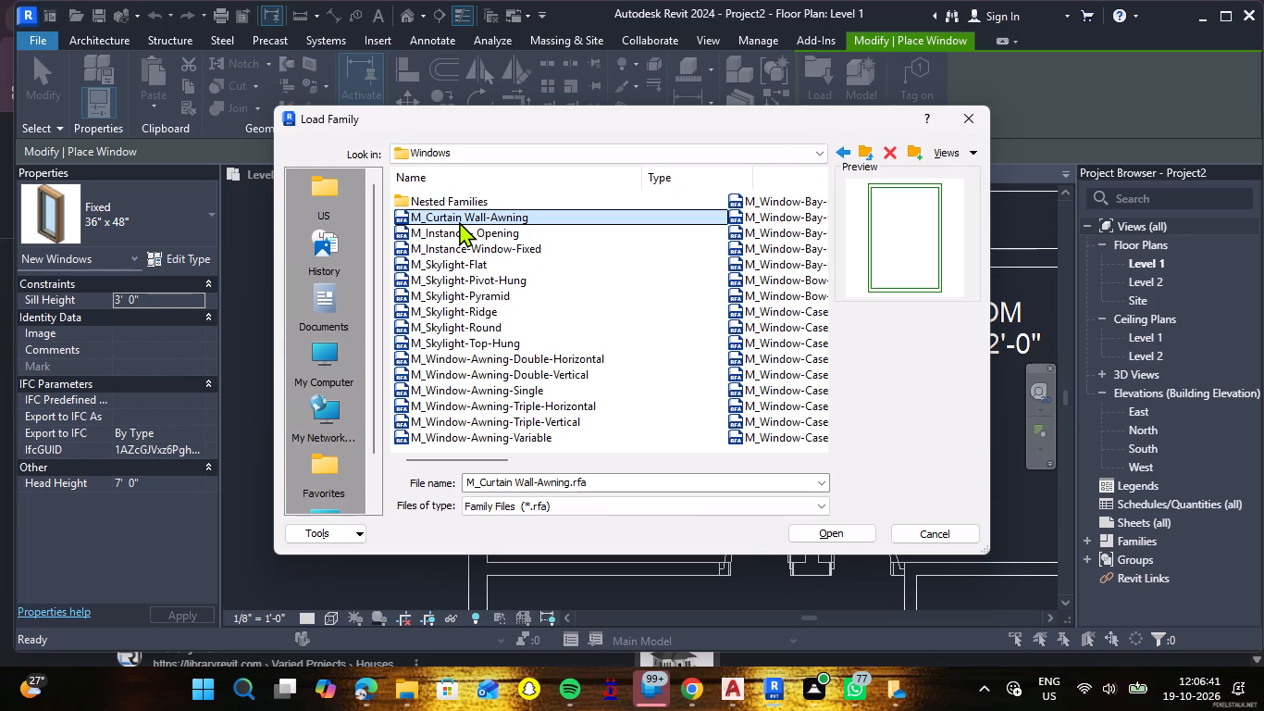
pyautogui.press('Down')
pyautogui.press('Up')
pyautogui.press('Down')
pyautogui.press('Down')
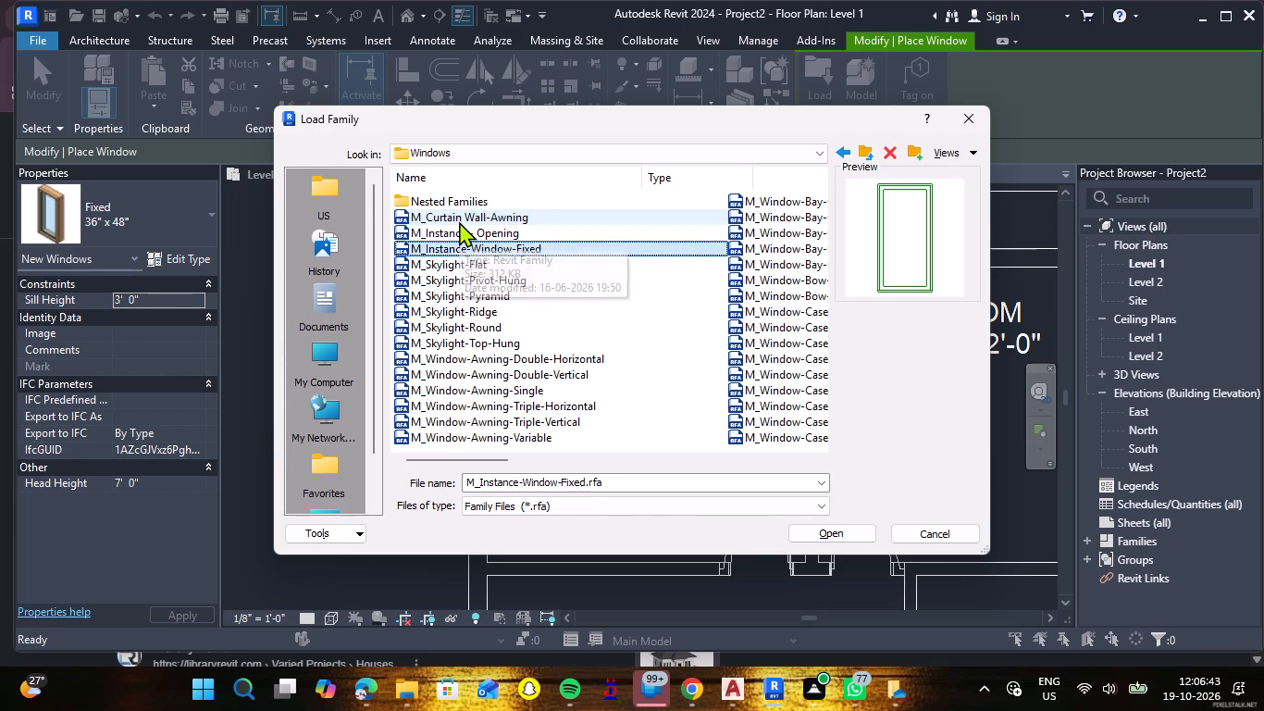
pyautogui.press('Down')
pyautogui.press('Down')
pyautogui.press('Down')
pyautogui.press('Down')
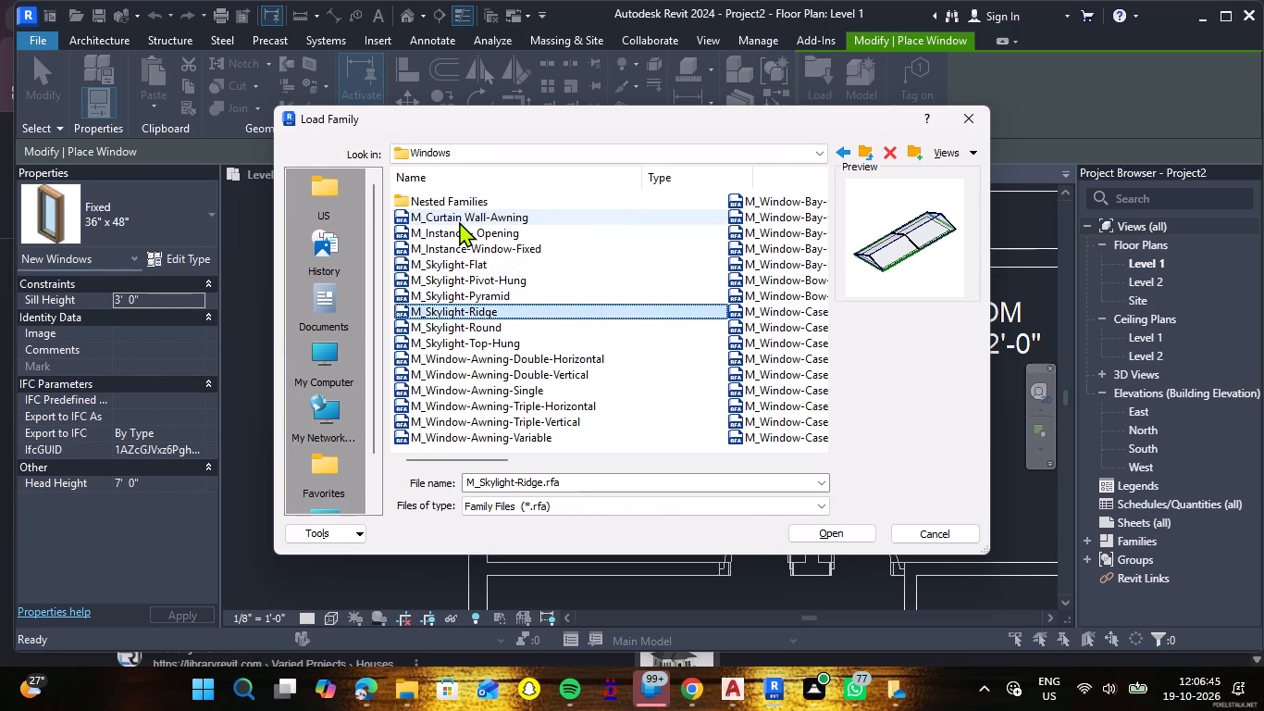
pyautogui.press('Down')
pyautogui.press('Down')
pyautogui.press('Down')
pyautogui.press('Down')
pyautogui.press('Up')
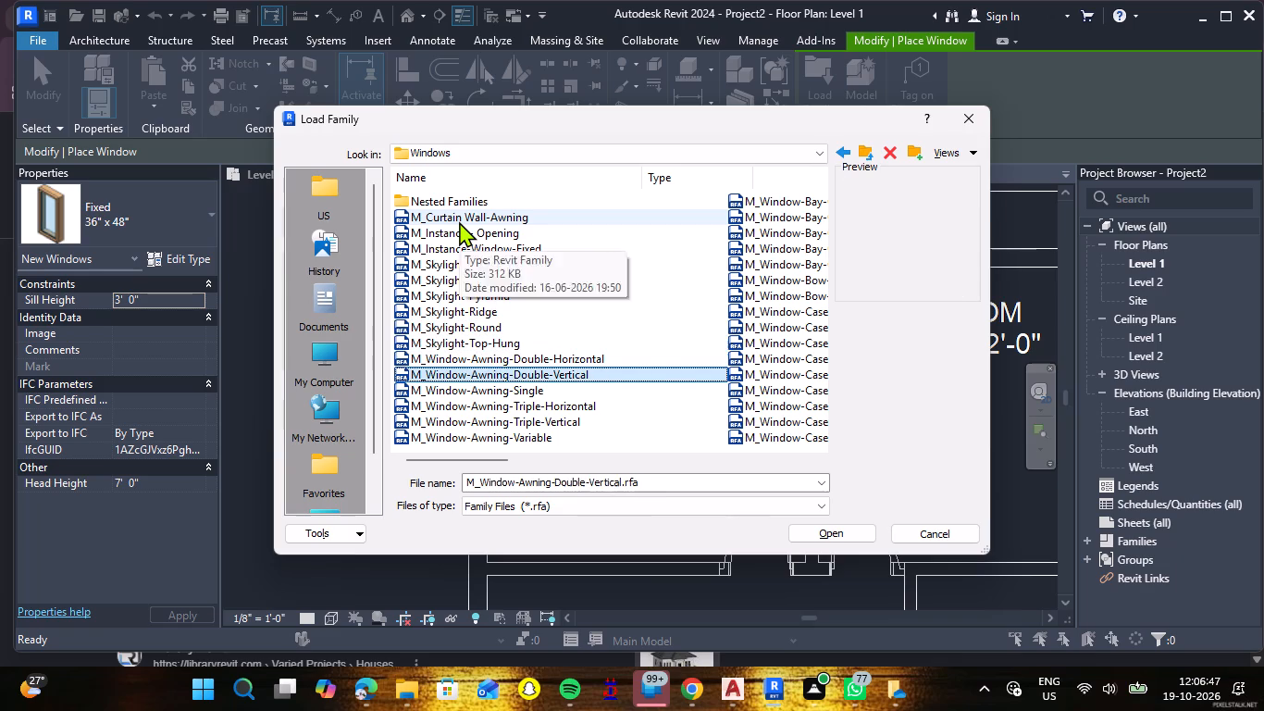
pyautogui.press('Down')
pyautogui.press('Down')
pyautogui.press('Down')
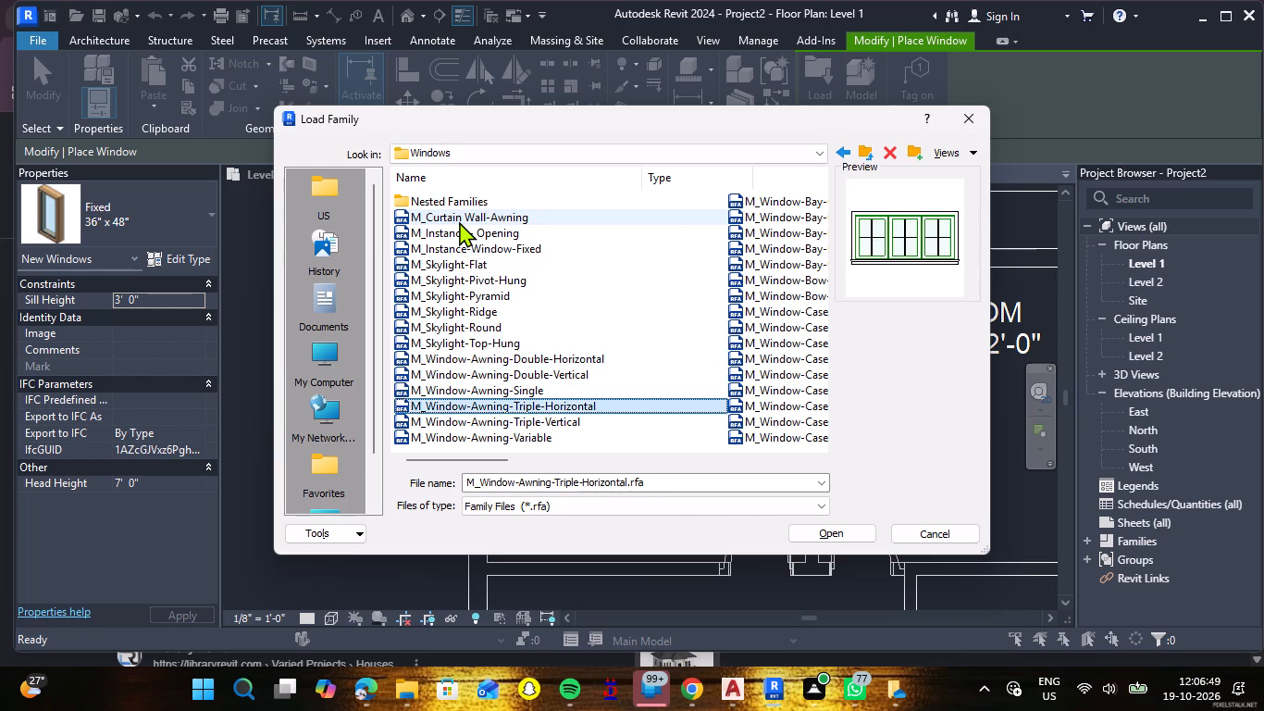
pyautogui.click(570, 426)
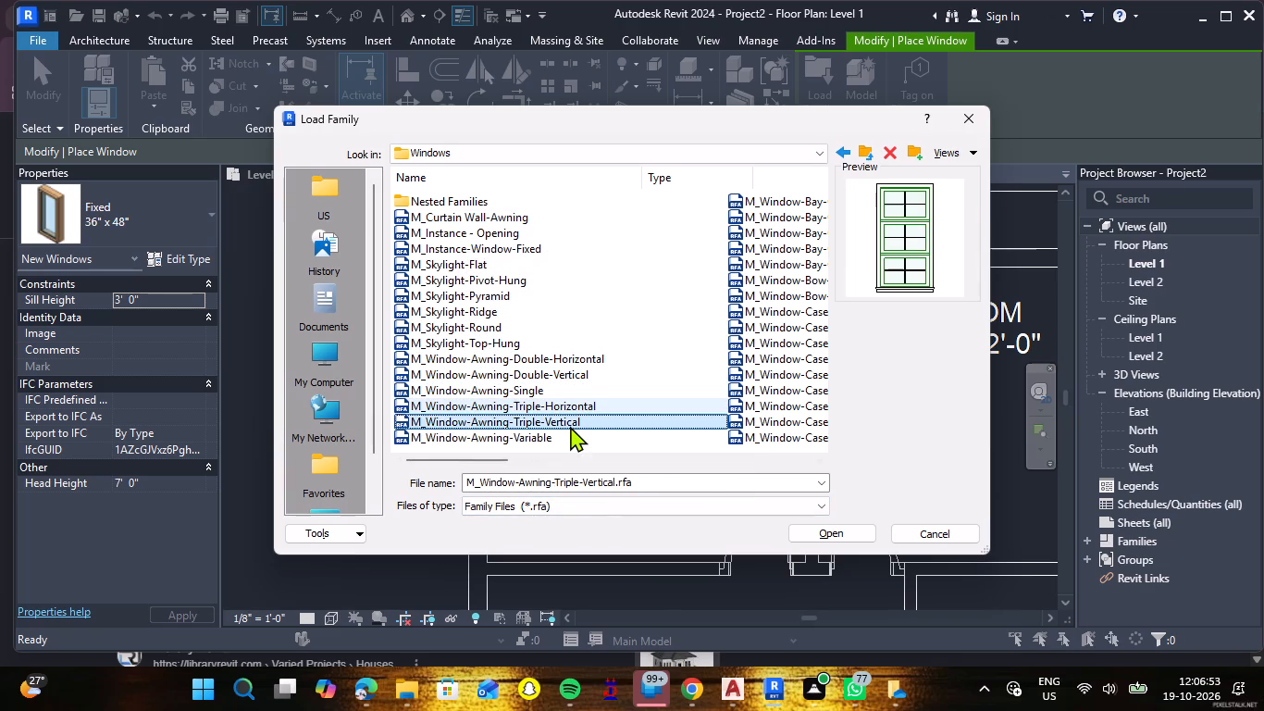
# Load the M_Window-Awning-Triple-Horizontal family with its 1800 x 800mm type.
pyautogui.click(573, 409)
pyautogui.click(573, 409)
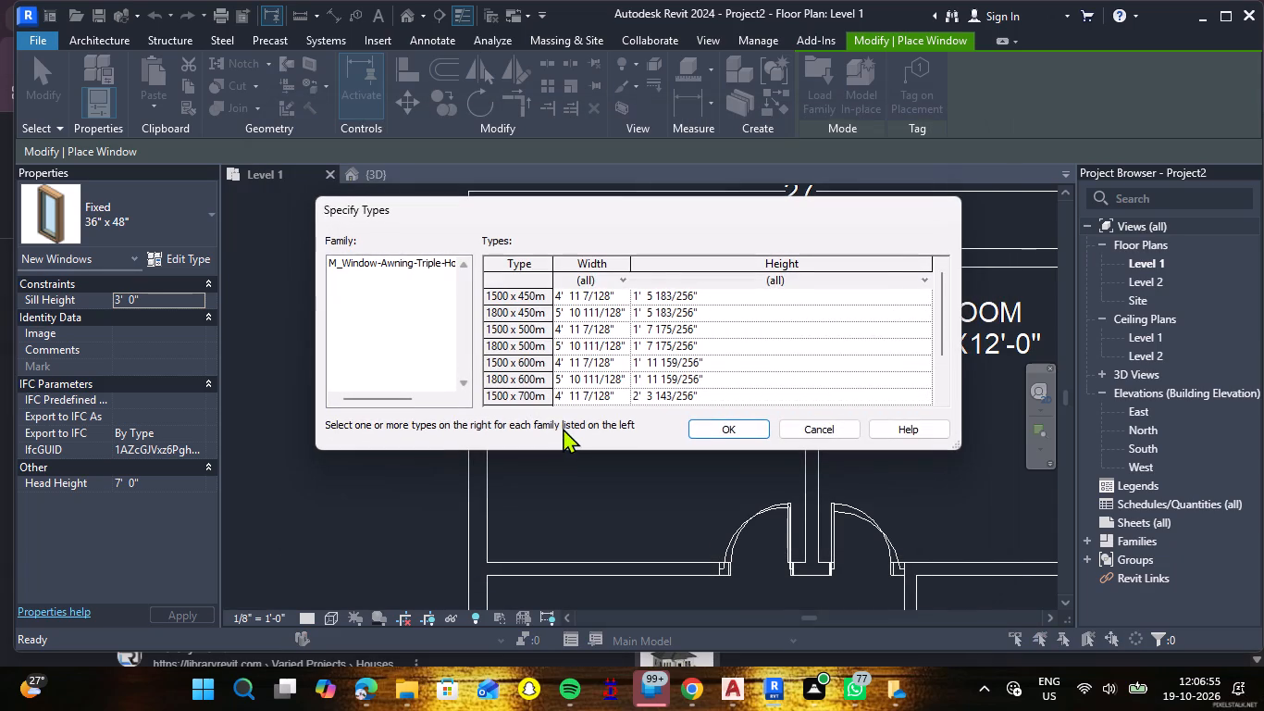
pyautogui.click(750, 430)
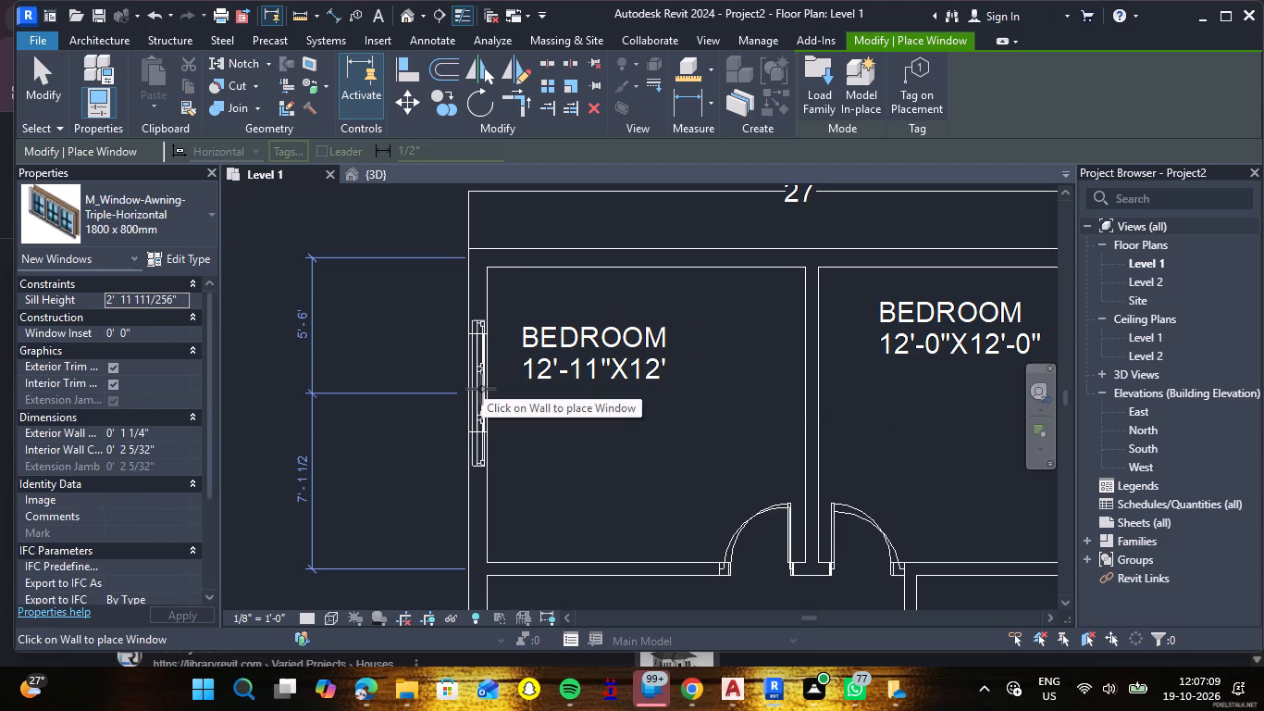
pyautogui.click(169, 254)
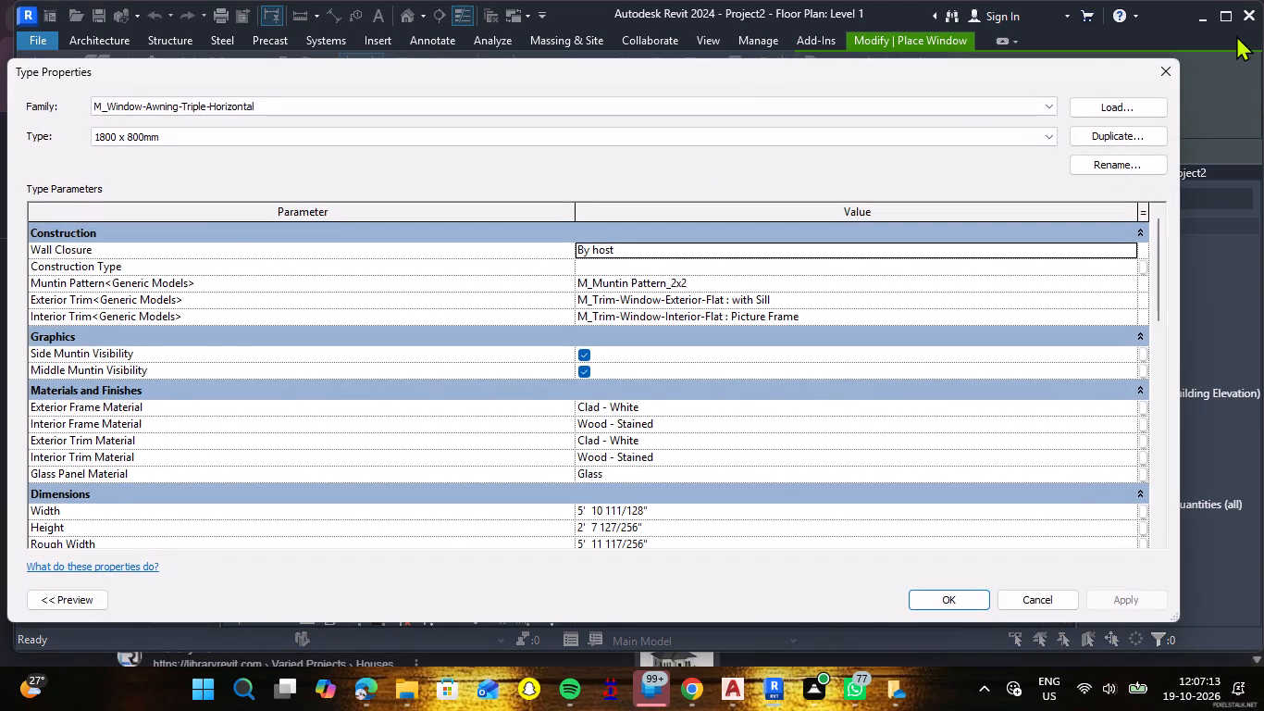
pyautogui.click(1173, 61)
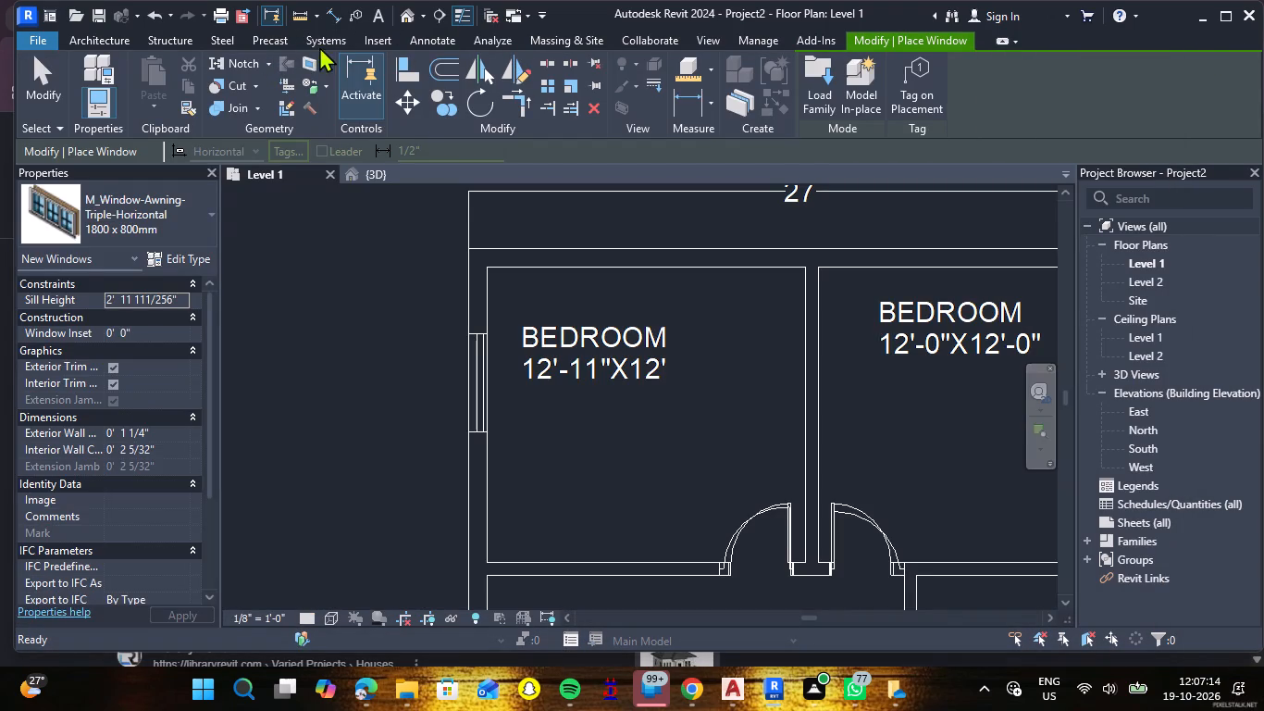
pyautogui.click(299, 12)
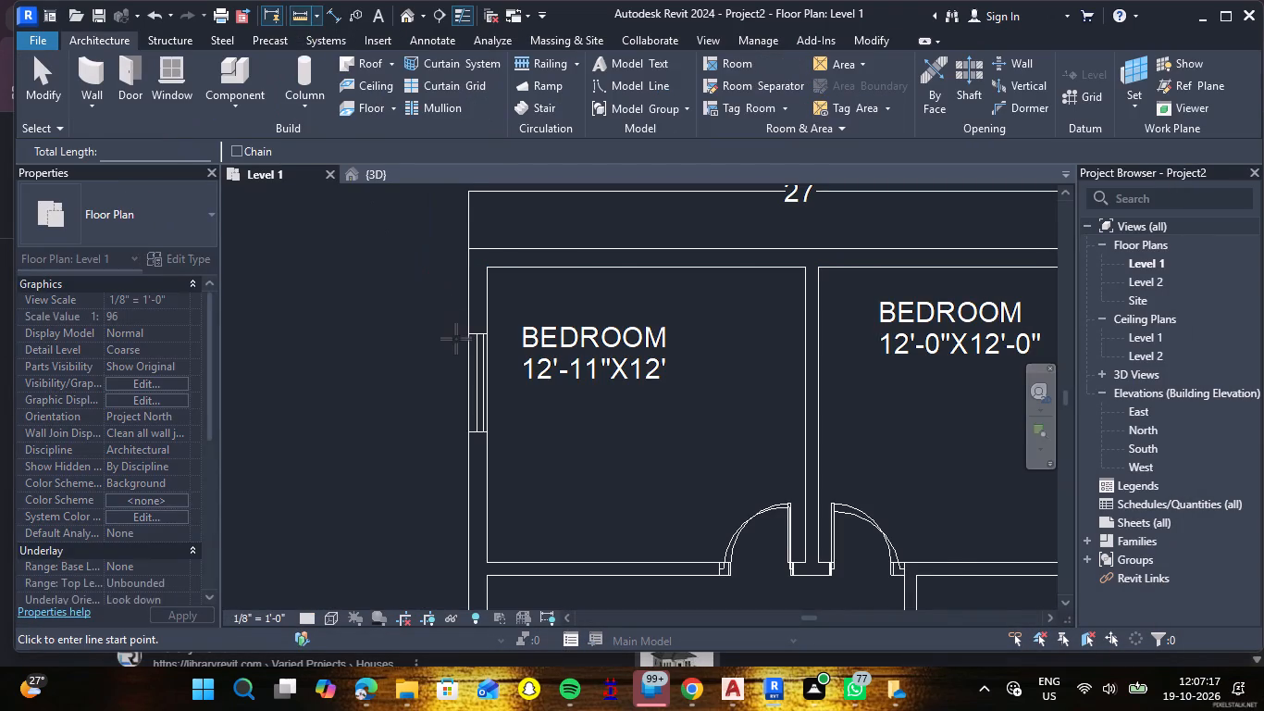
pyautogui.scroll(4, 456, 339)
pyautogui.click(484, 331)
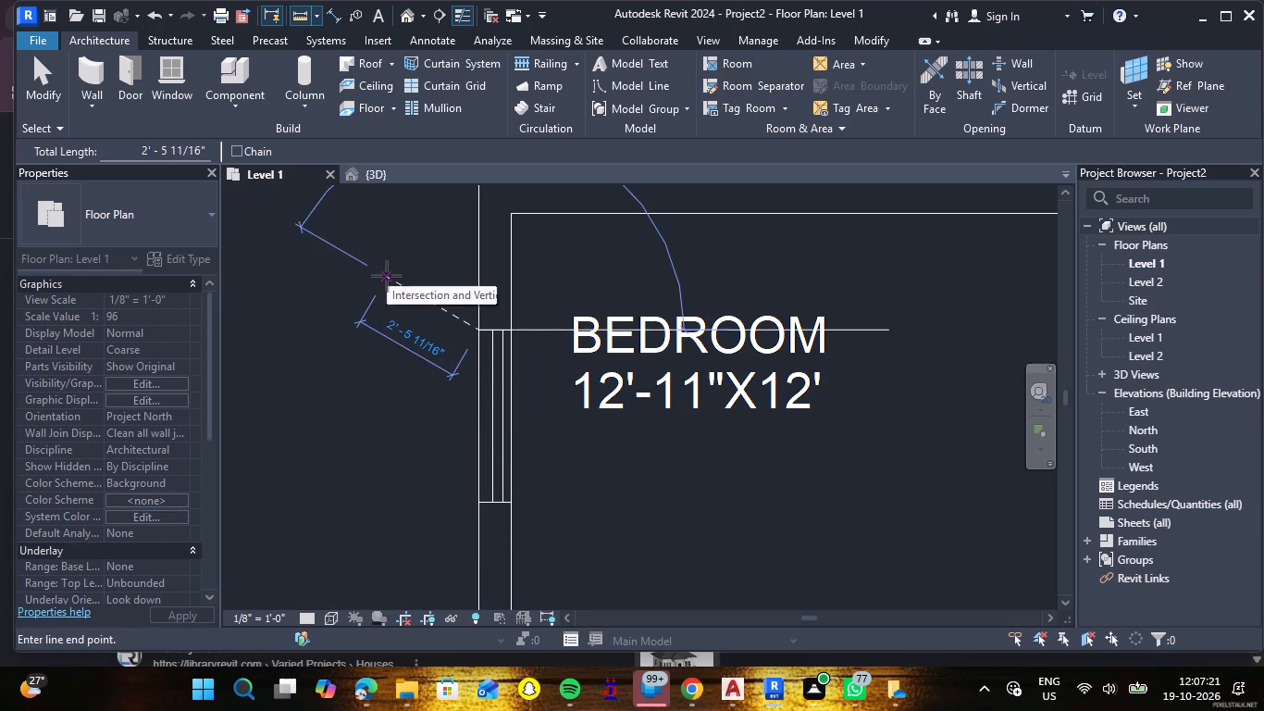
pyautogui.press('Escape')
# Set the triple-horizontal awning window type's width to 4' and duplicate it as a new type named 4'.
pyautogui.click(172, 72)
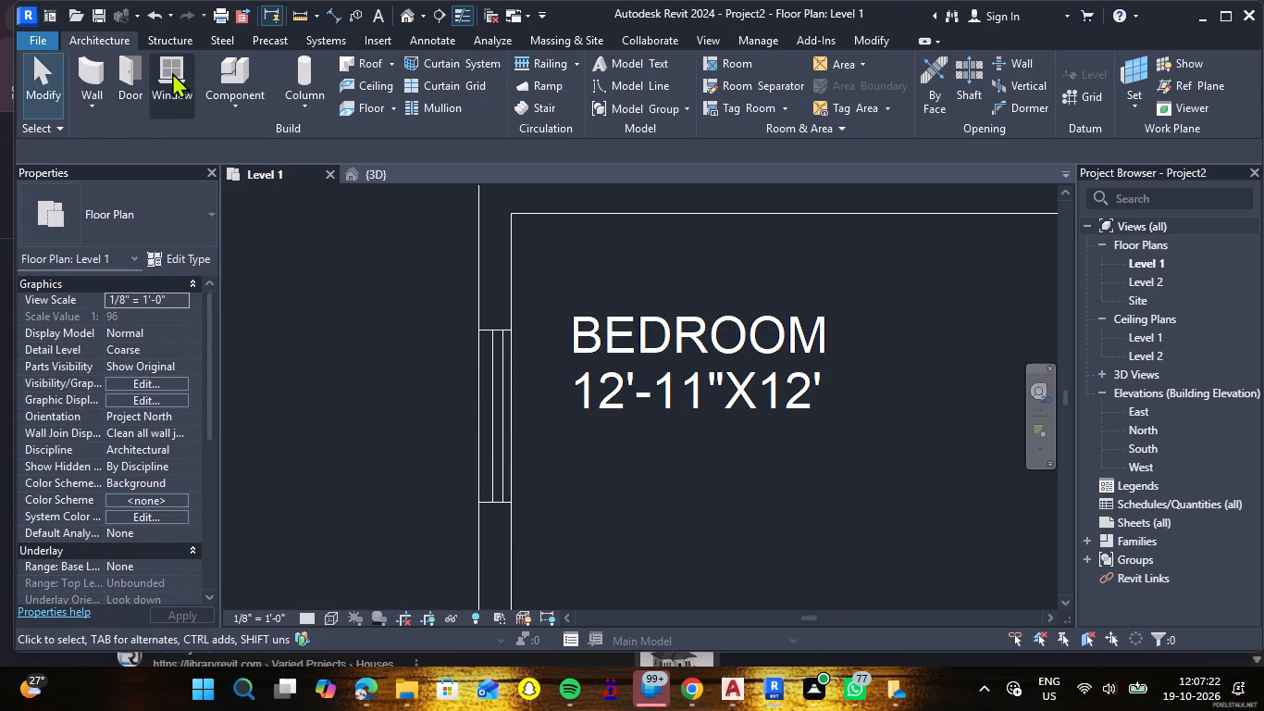
pyautogui.click(161, 256)
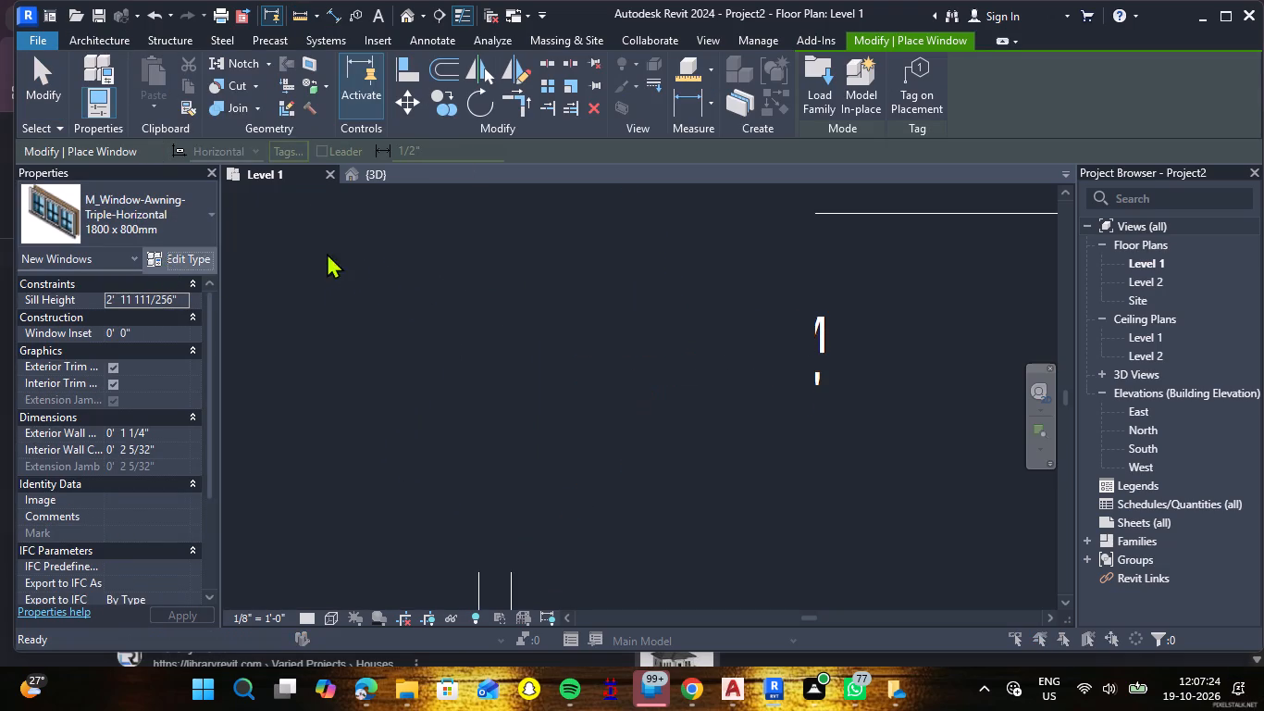
pyautogui.scroll(-1, 606, 405)
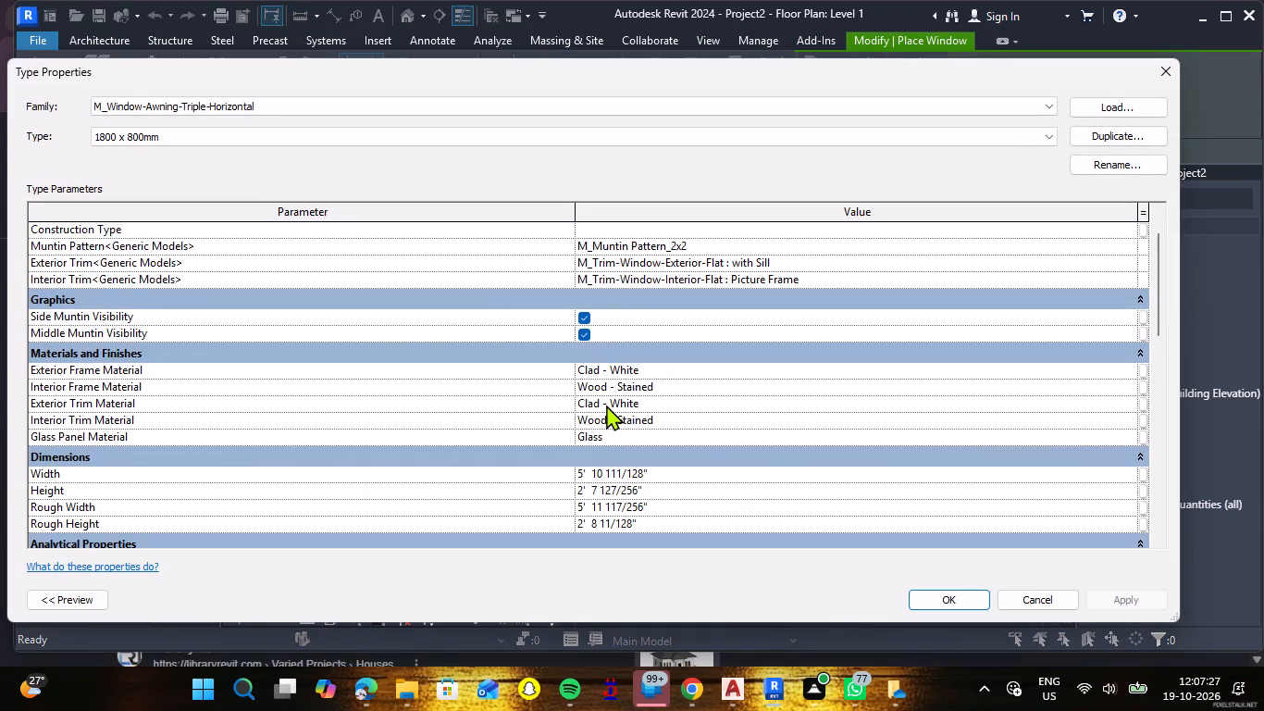
pyautogui.click(674, 477)
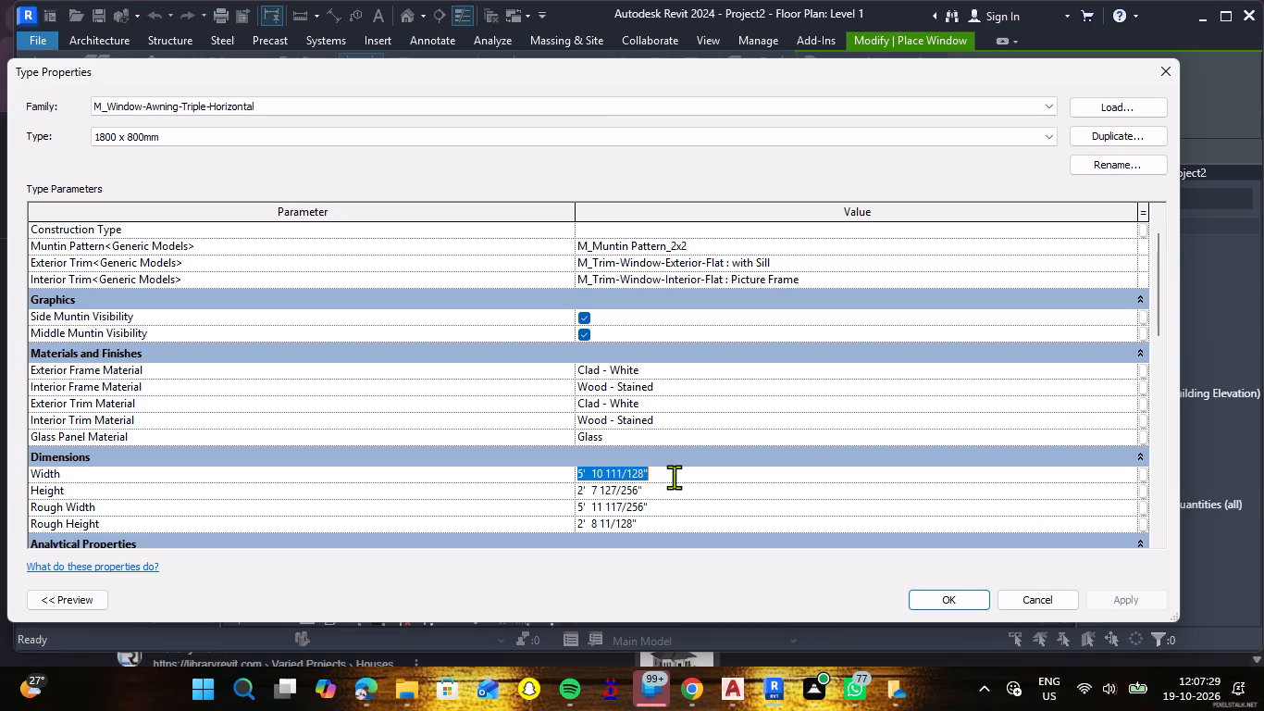
pyautogui.write("4'")
pyautogui.press('Return')
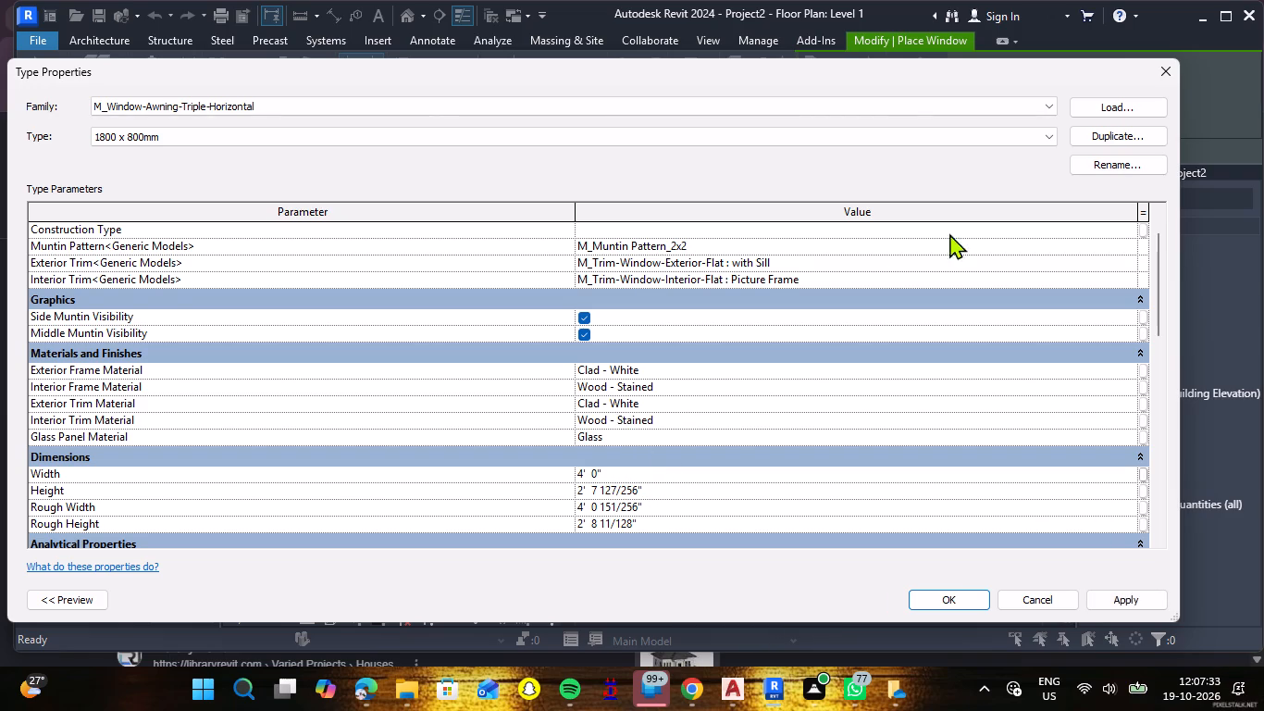
pyautogui.click(1111, 147)
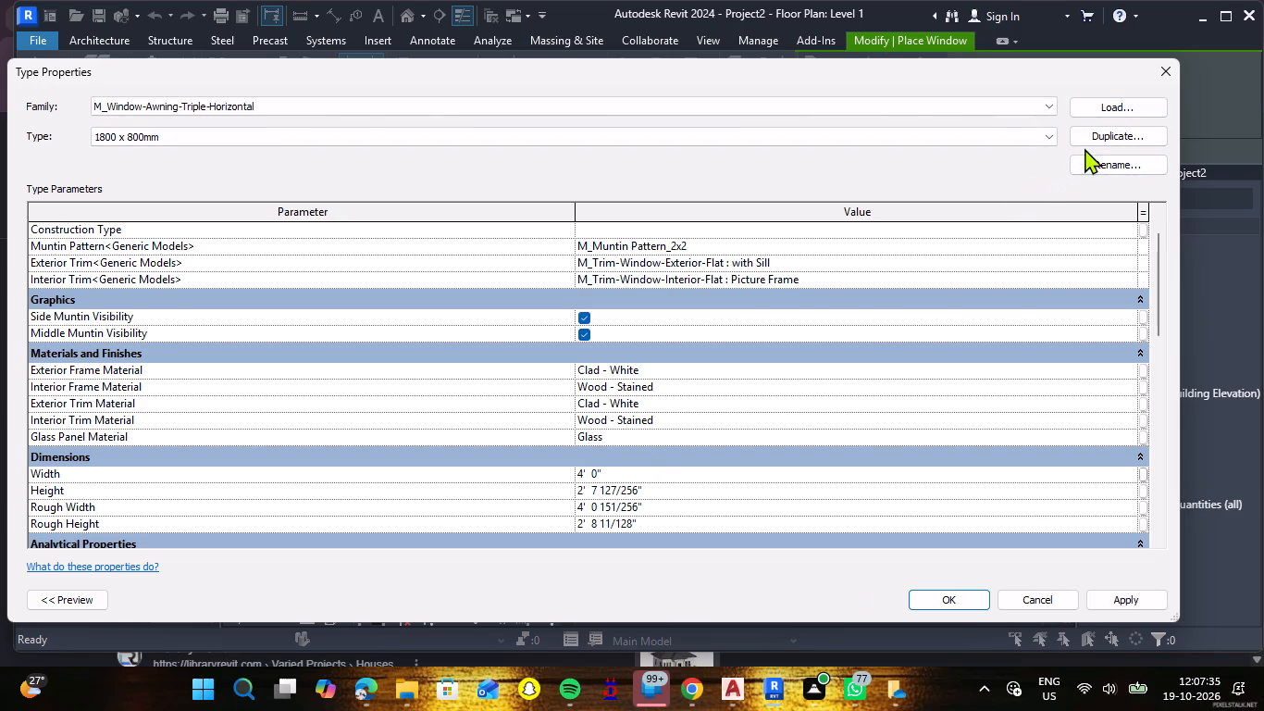
pyautogui.click(1095, 138)
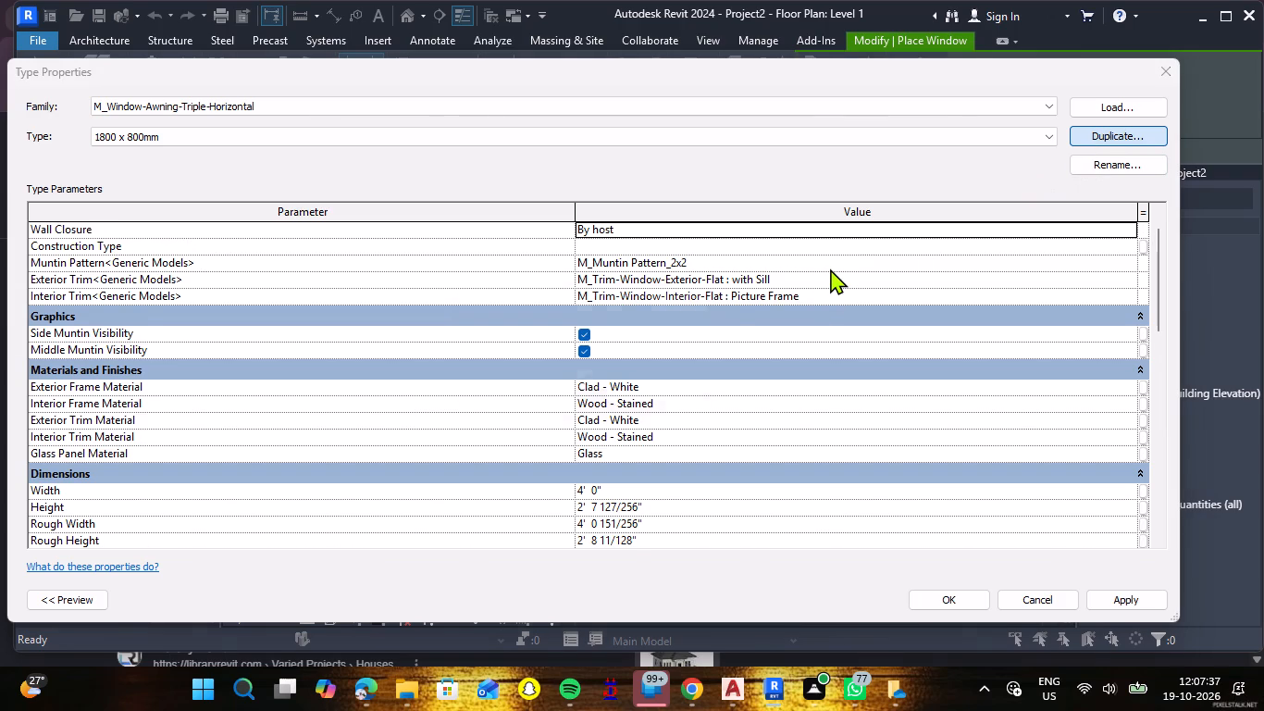
pyautogui.press('BackSpace')
pyautogui.write("4'")
pyautogui.press('Return')
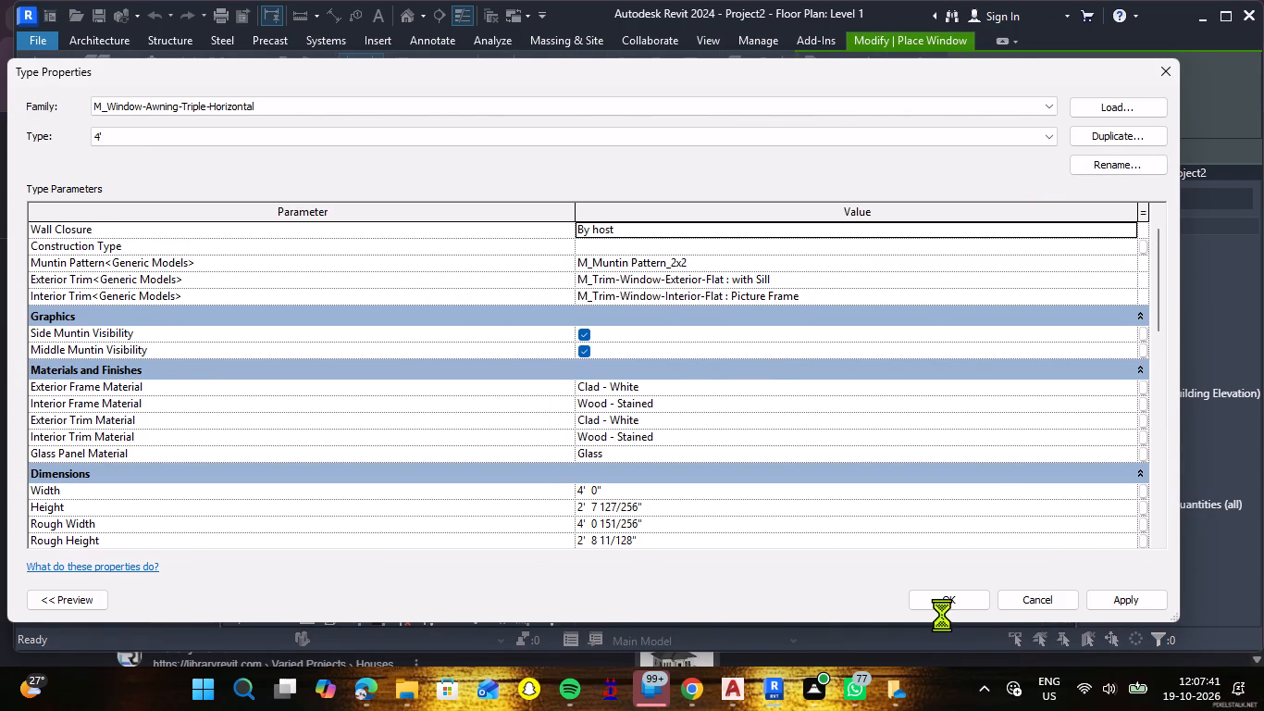
pyautogui.click(951, 597)
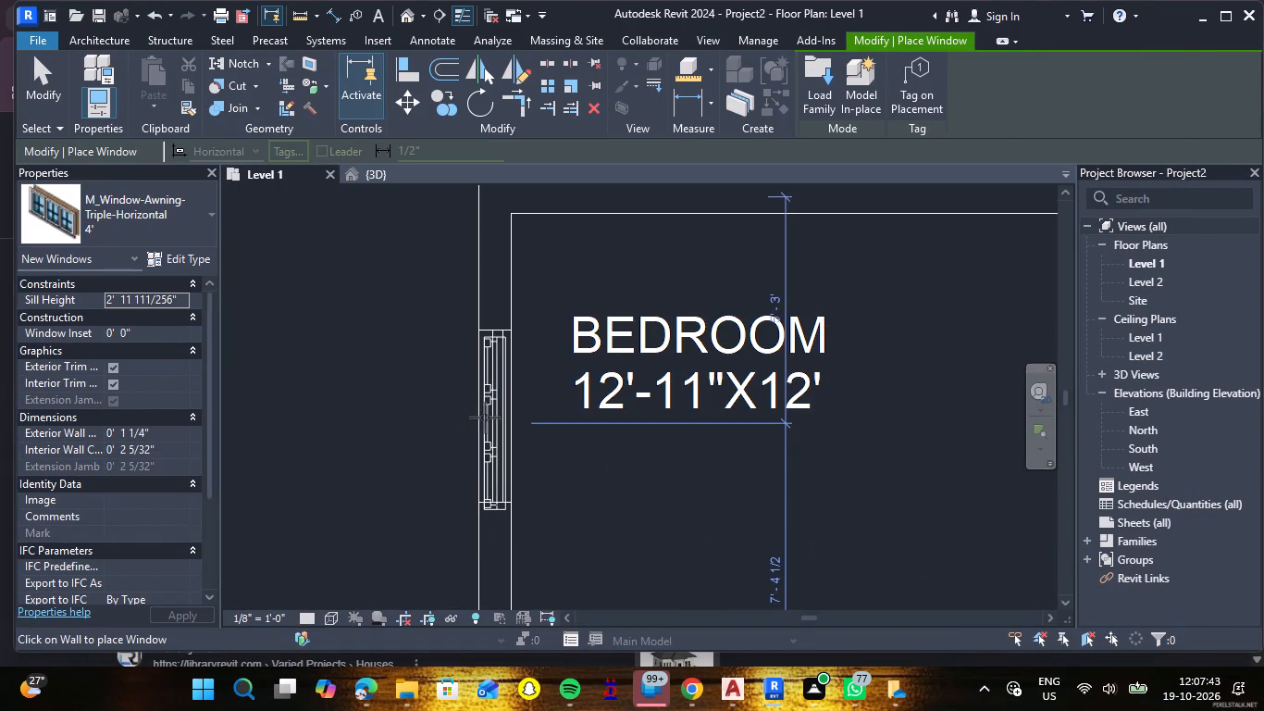
# Place 4' windows at the plan's window marks in the outer side walls of the 12'-11"X12' bedroom and the adjacent 12'-0"X12'-0" bedroom.
pyautogui.click(477, 418)
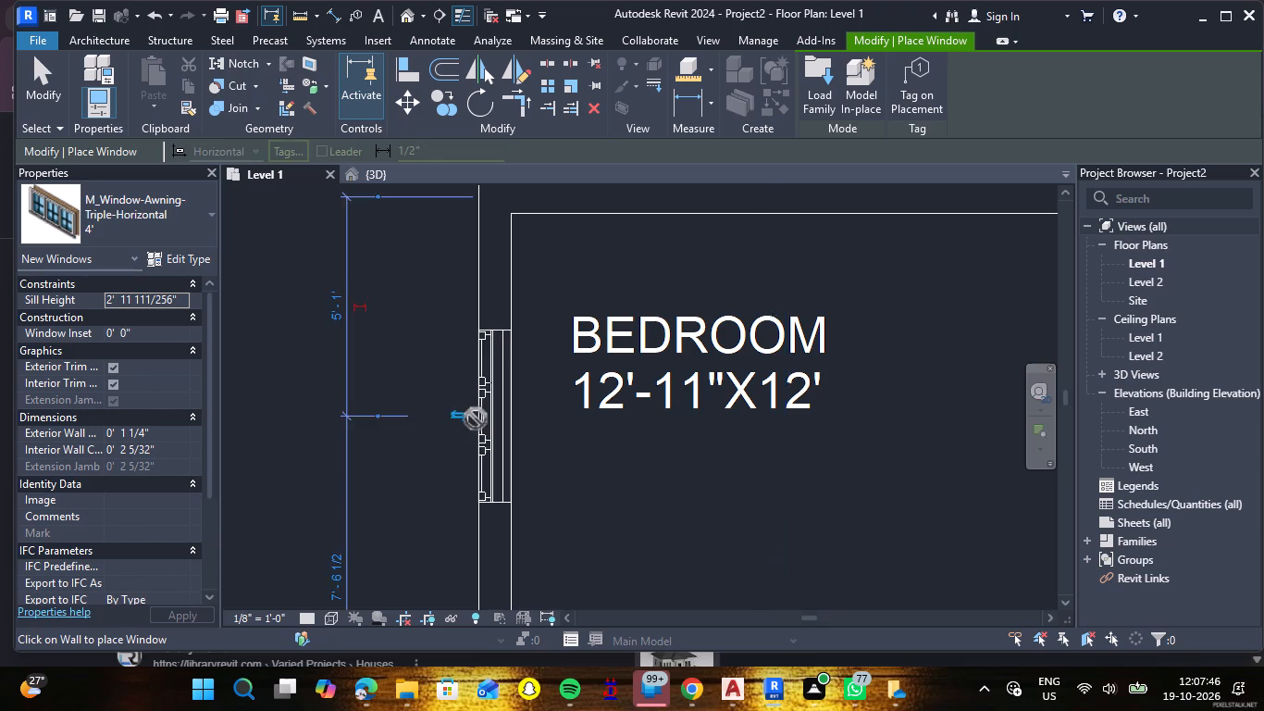
pyautogui.scroll(-8, 476, 418)
pyautogui.scroll(8, 858, 433)
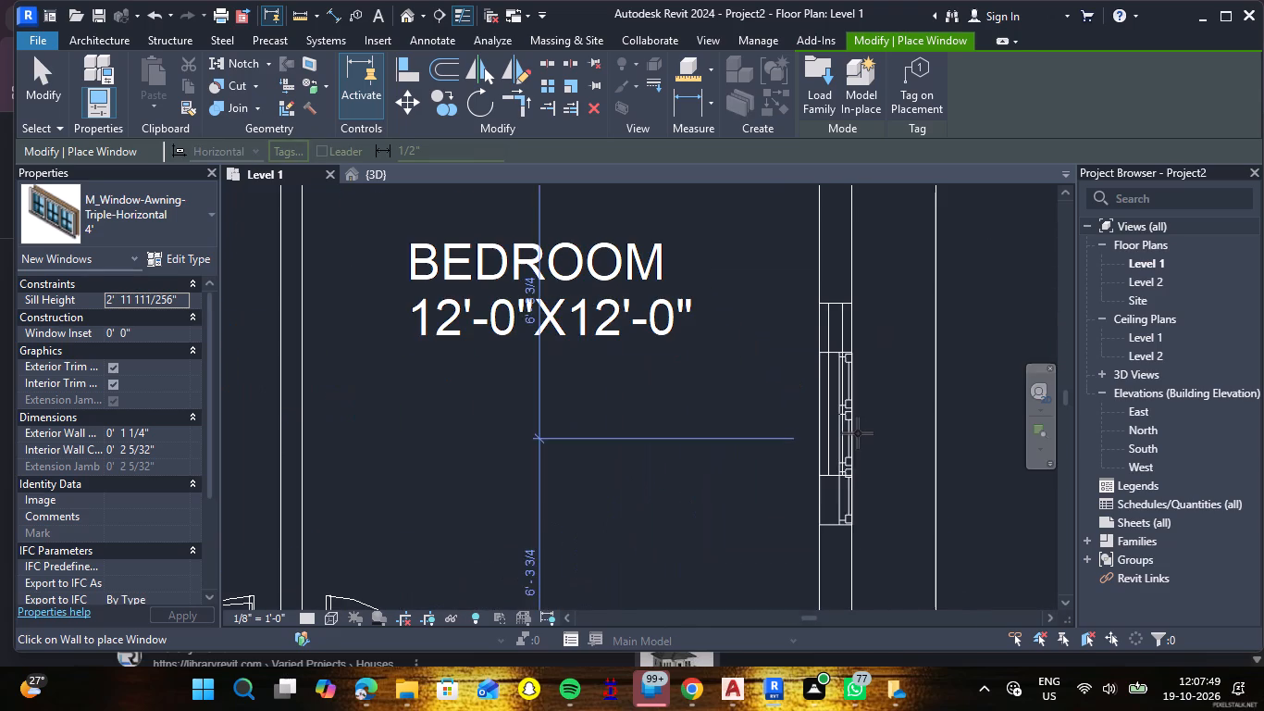
pyautogui.click(854, 391)
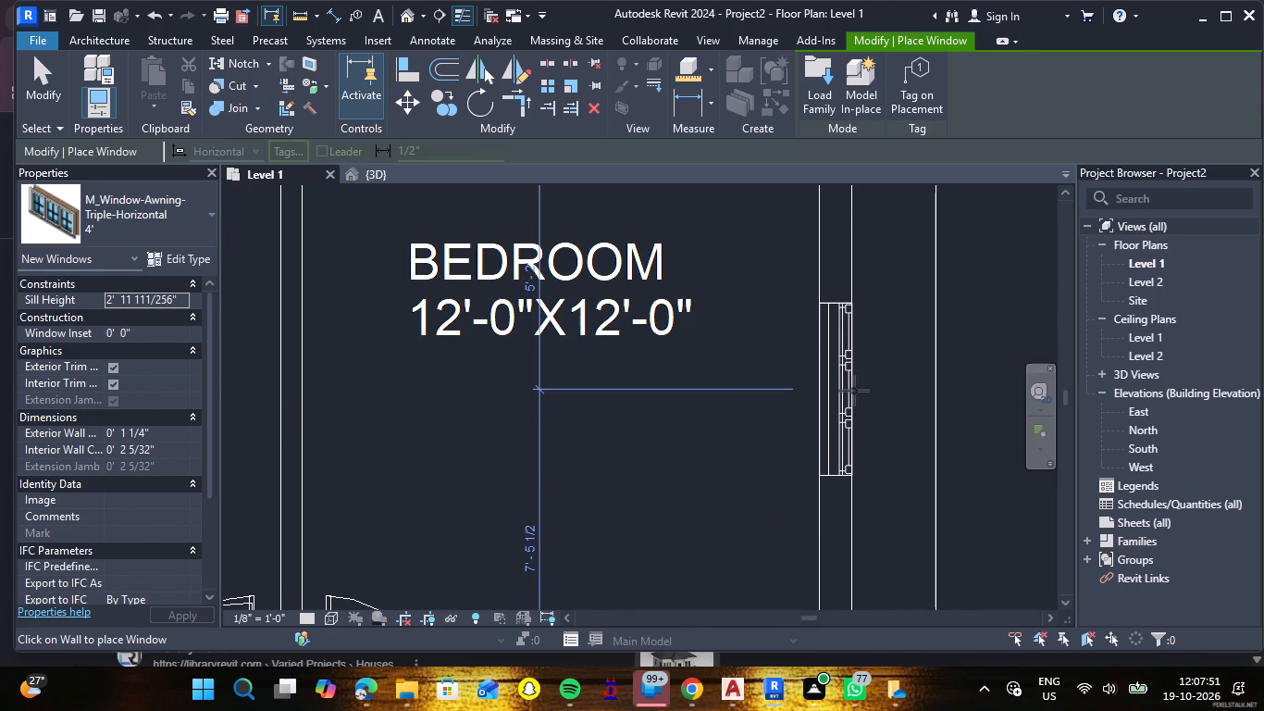
pyautogui.scroll(-11, 859, 389)
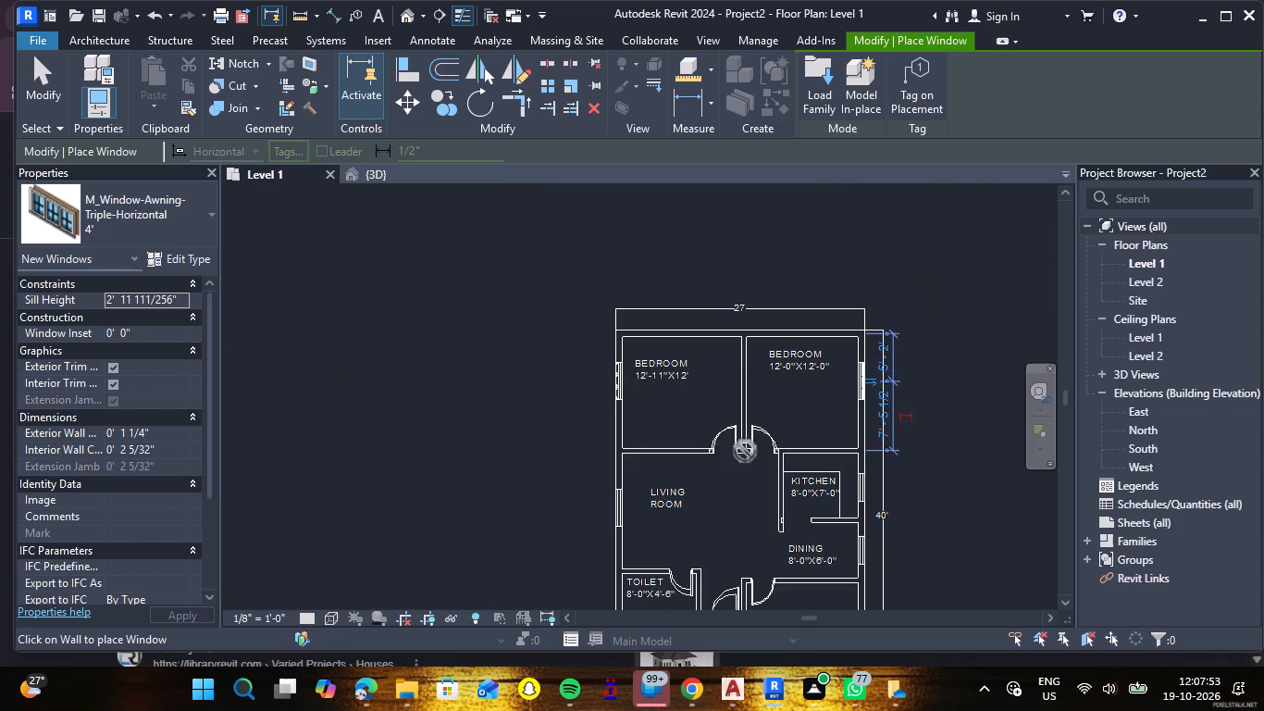
# Place 4' triple awning windows at the plan's window marks in the living room's outer wall and the front bedroom's outer wall beside the entrance.
pyautogui.scroll(-1, 632, 511)
pyautogui.scroll(12, 627, 512)
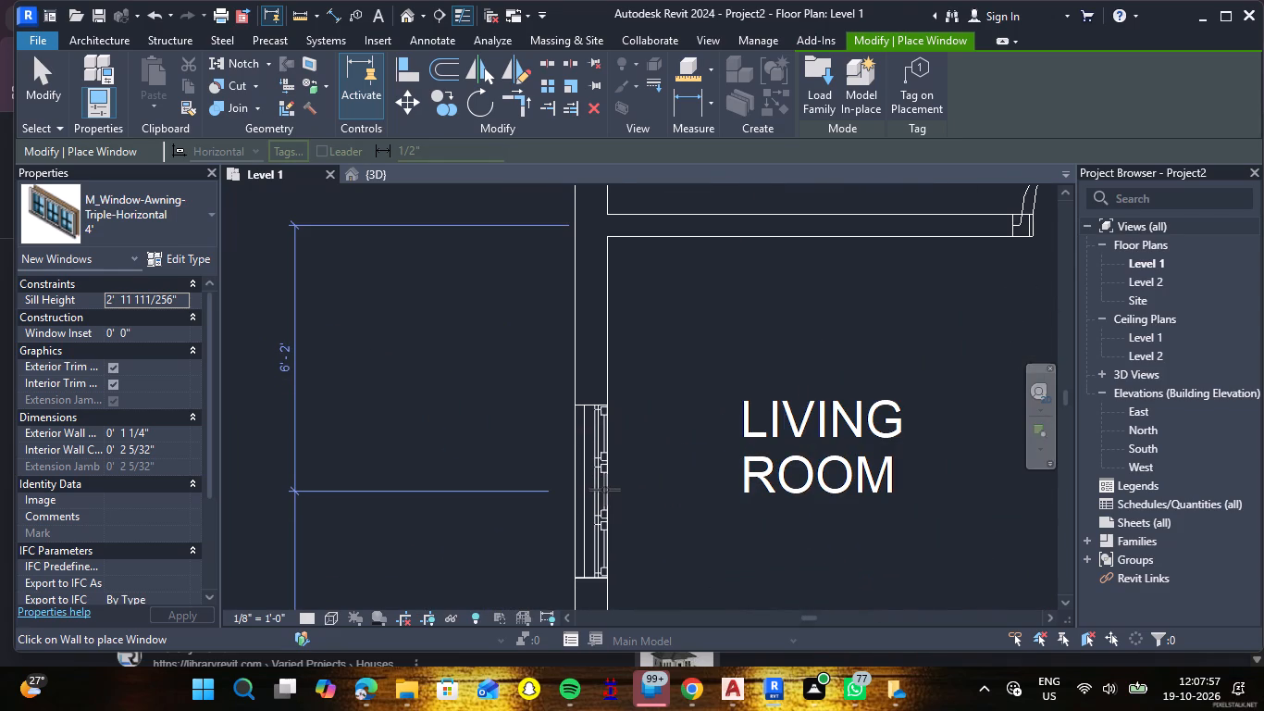
pyautogui.click(605, 490)
pyautogui.scroll(-13, 605, 490)
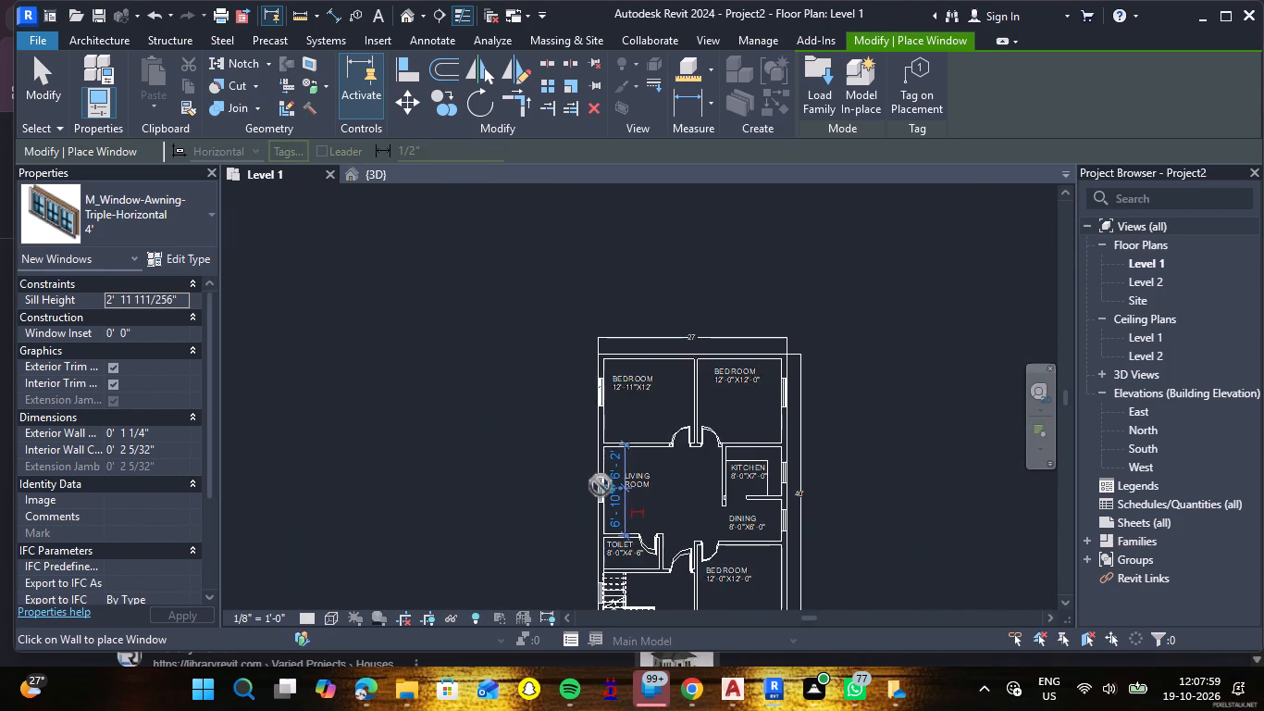
pyautogui.scroll(-3, 601, 485)
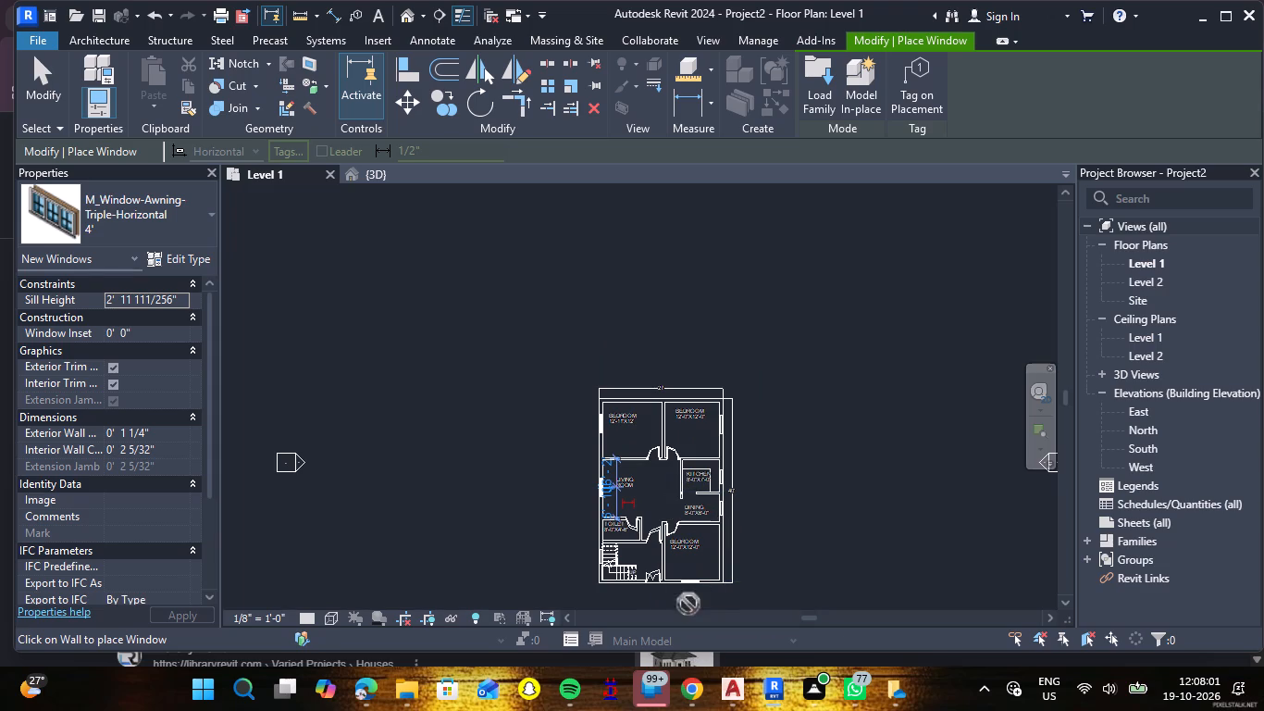
pyautogui.scroll(9, 696, 591)
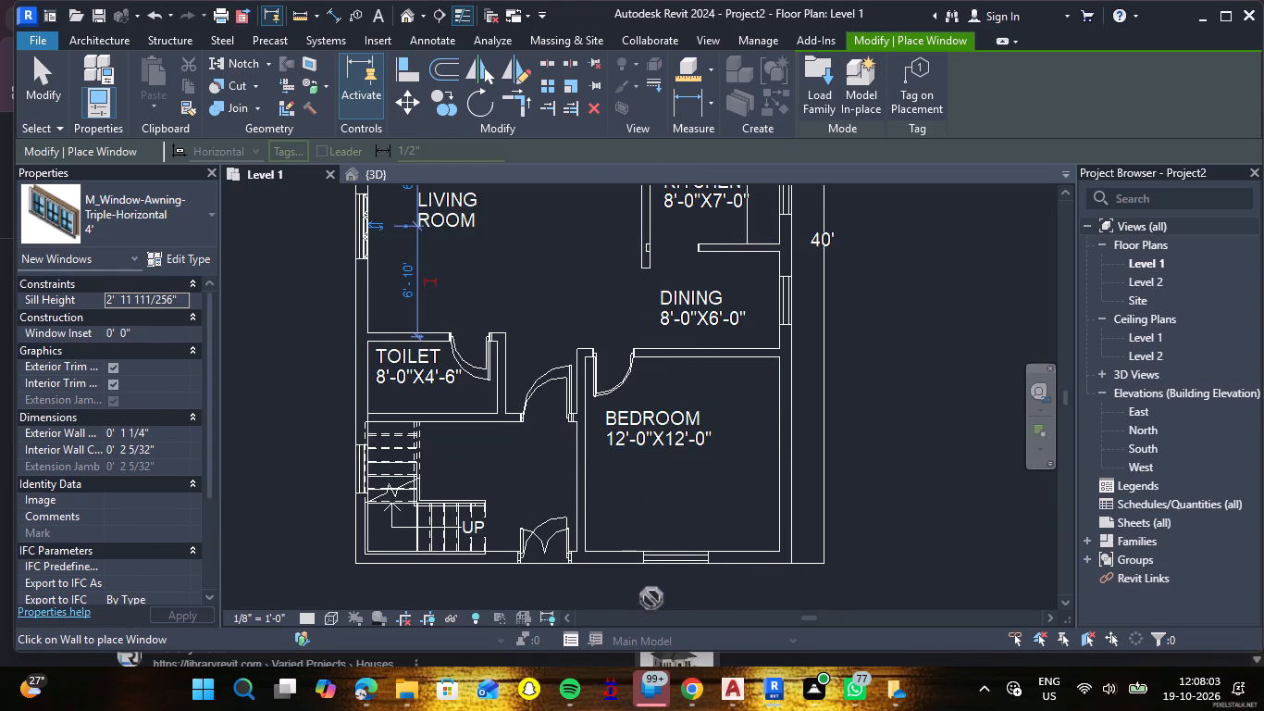
pyautogui.scroll(10, 660, 544)
pyautogui.scroll(-7, 589, 556)
pyautogui.scroll(3, 638, 597)
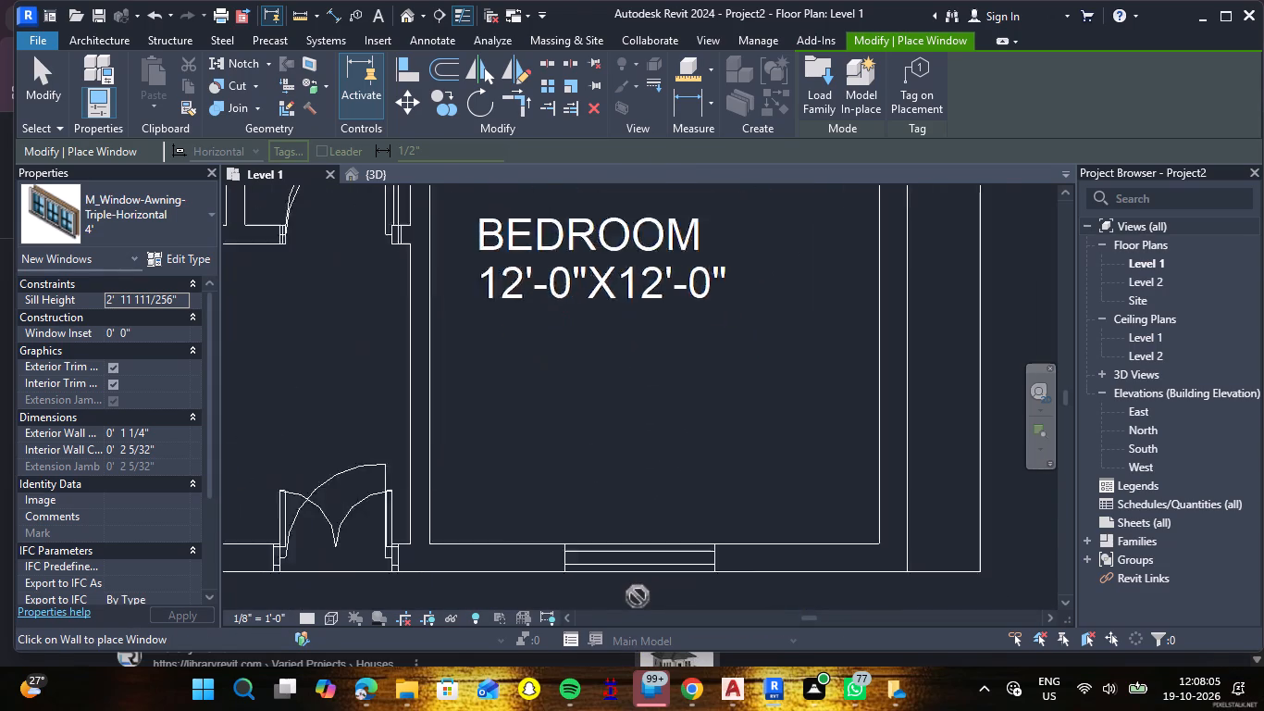
pyautogui.scroll(4, 638, 596)
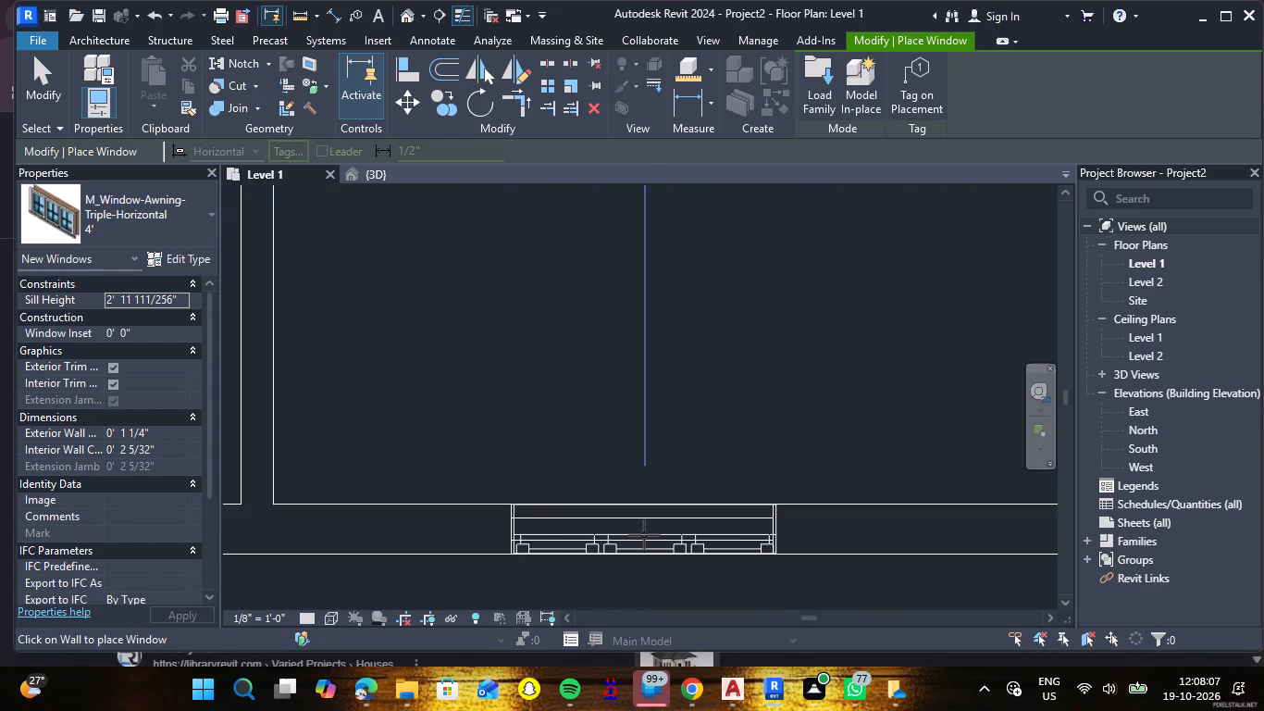
pyautogui.click(644, 535)
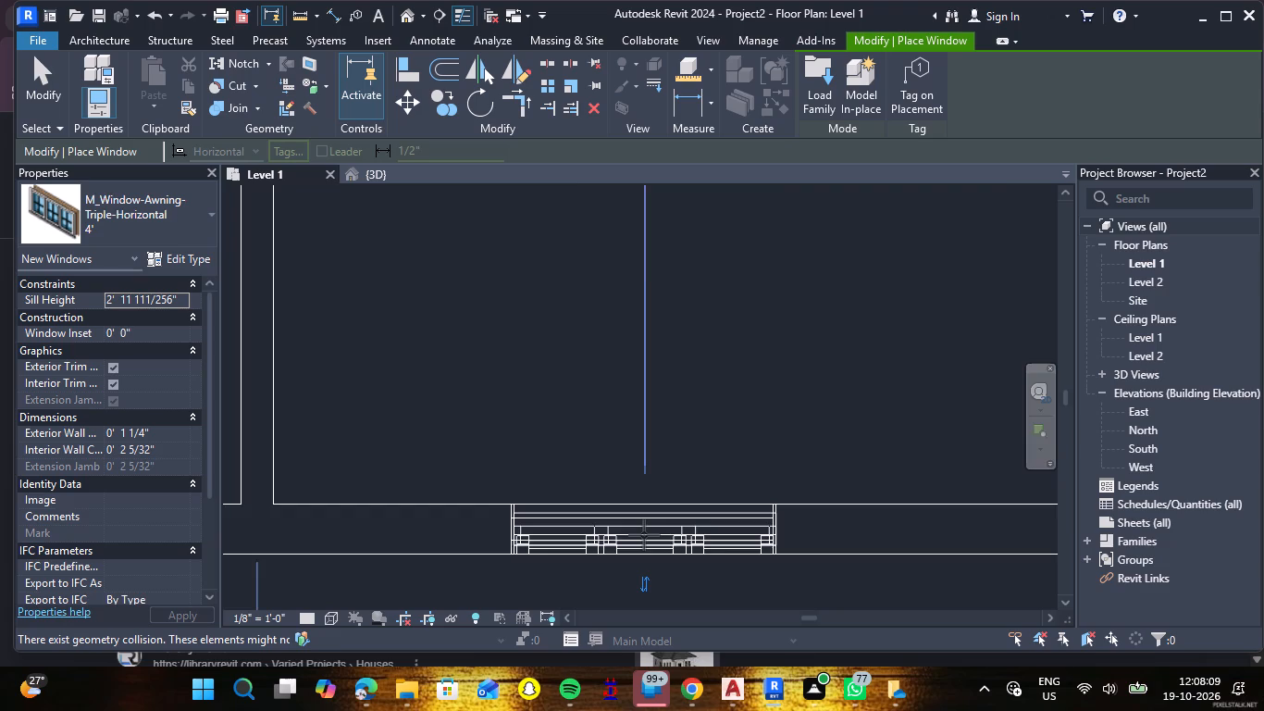
pyautogui.scroll(-5, 644, 535)
pyautogui.scroll(-6, 554, 531)
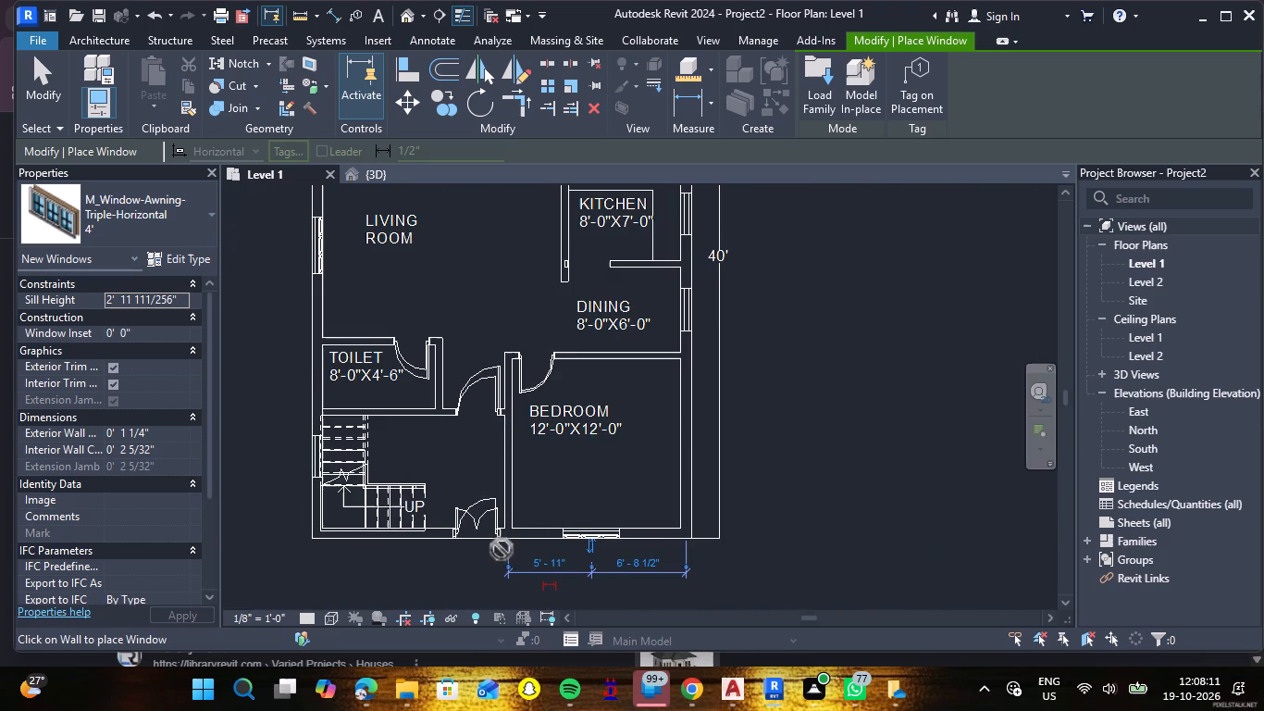
# Preview the variable awning, bay, bow and casement window families, and load M_Window-Casement-Double with its 850 x 900mm type.
pyautogui.scroll(7, 314, 460)
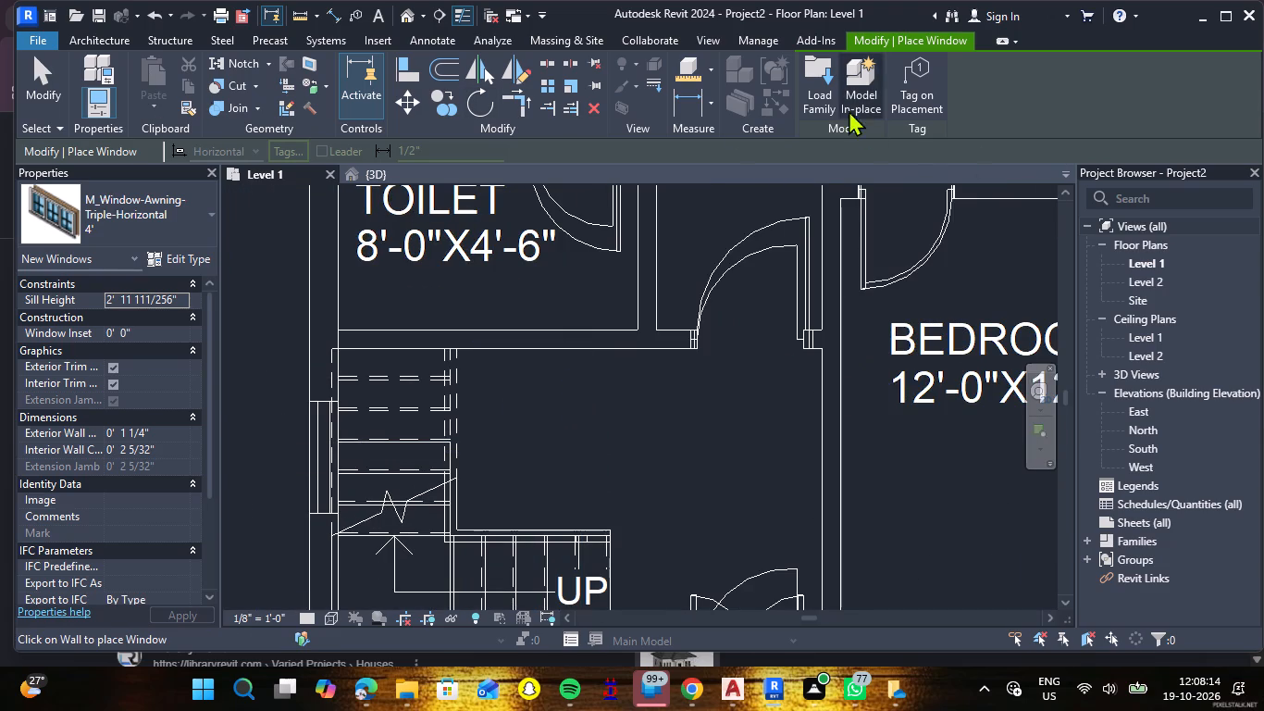
pyautogui.click(824, 94)
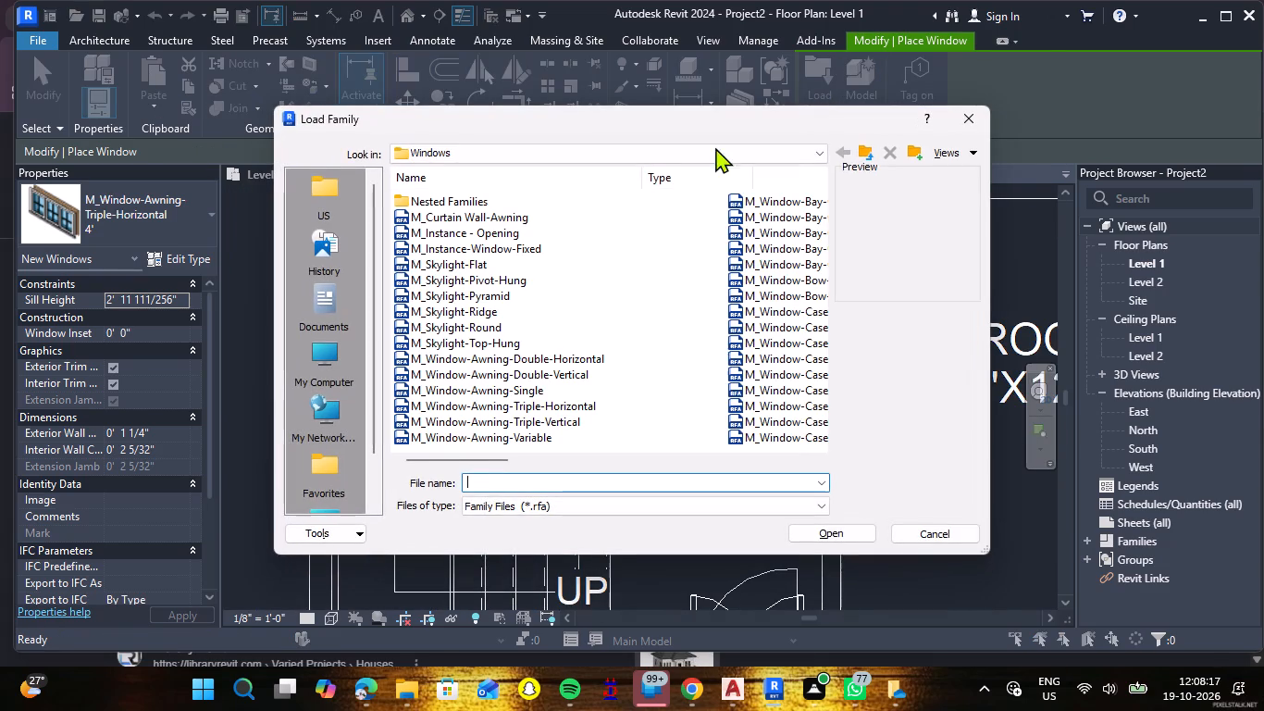
pyautogui.click(535, 443)
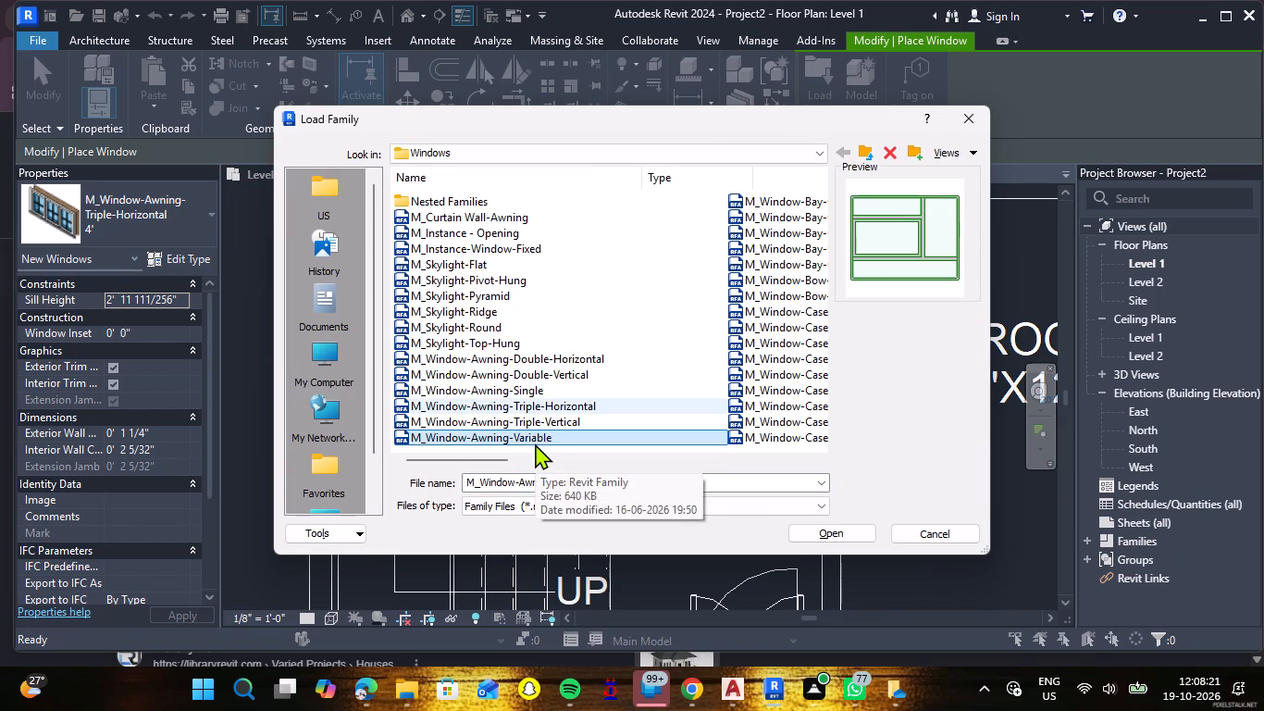
pyautogui.press('Down')
pyautogui.press('Down')
pyautogui.press('Down')
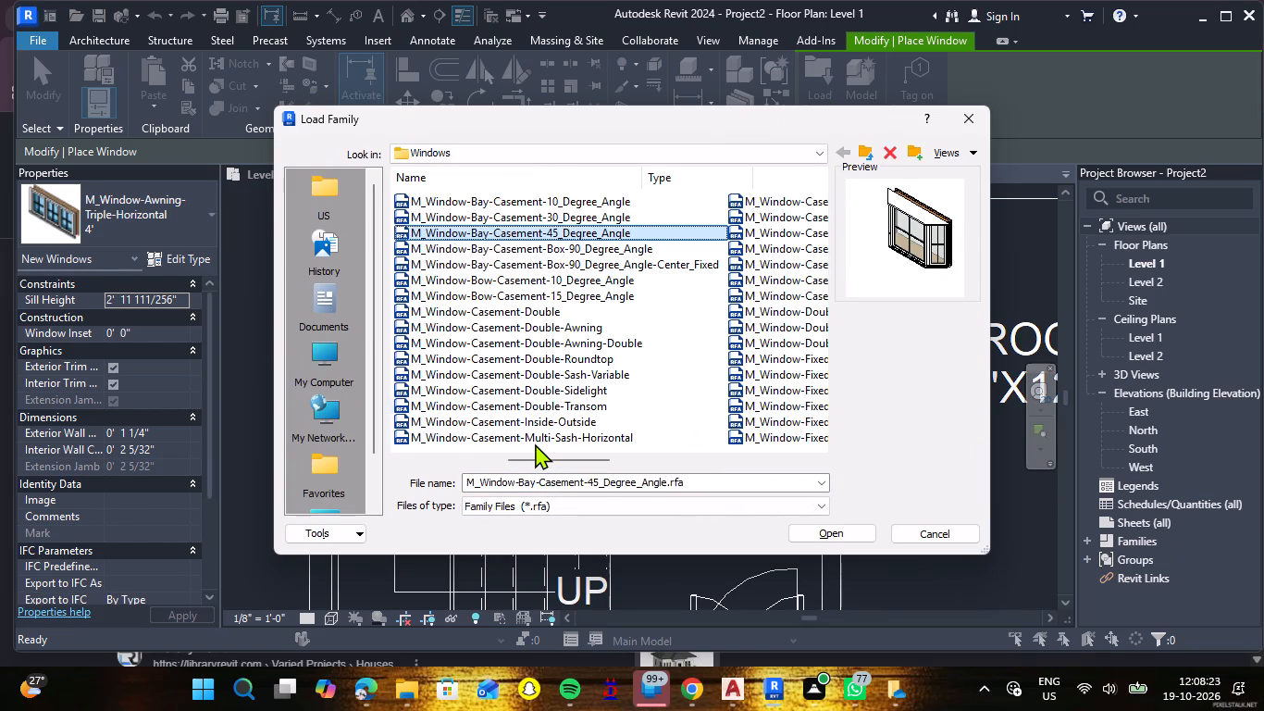
pyautogui.press('Down')
pyautogui.press('Down')
pyautogui.press('Down')
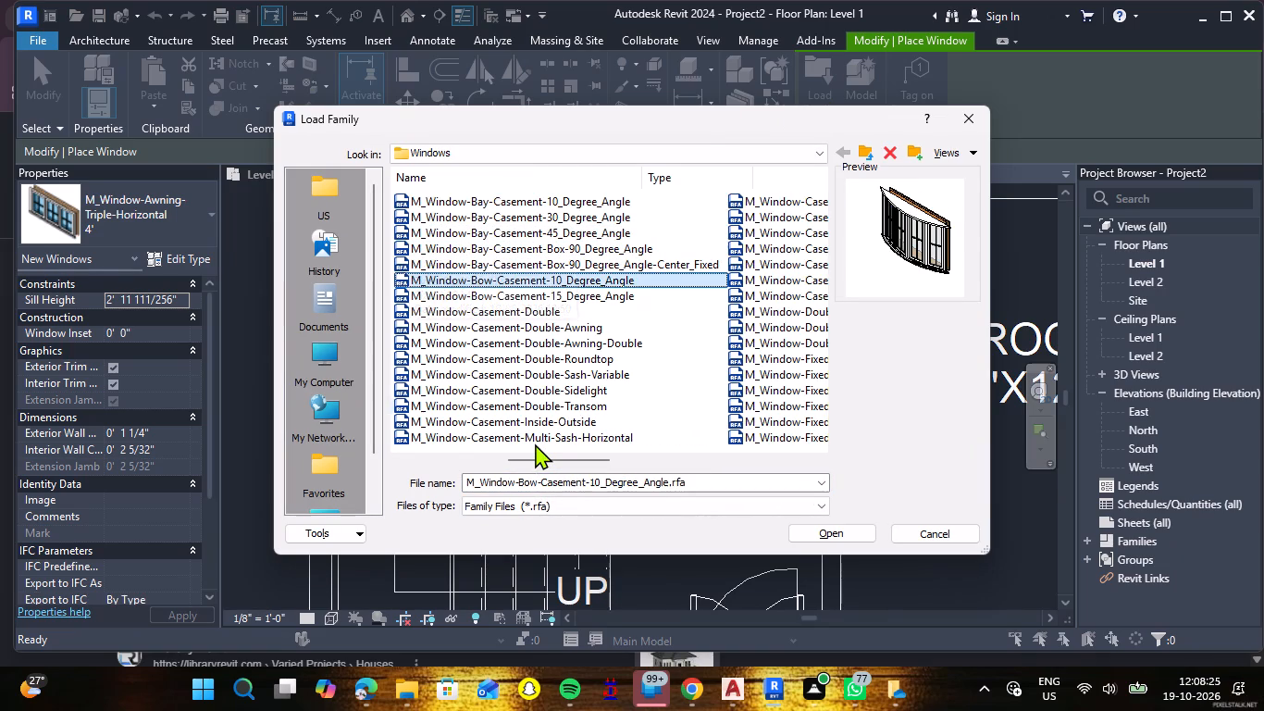
pyautogui.press('Down')
pyautogui.press('Down')
pyautogui.press('Down')
pyautogui.press('Up')
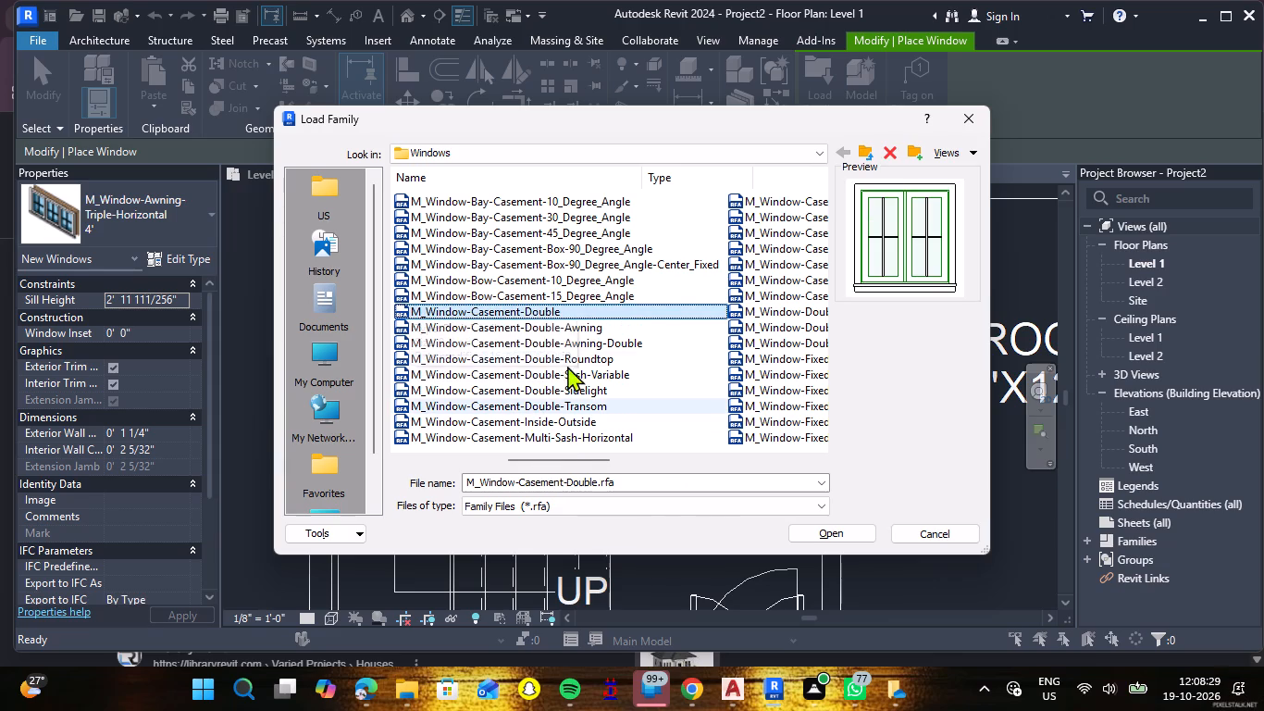
pyautogui.click(577, 309)
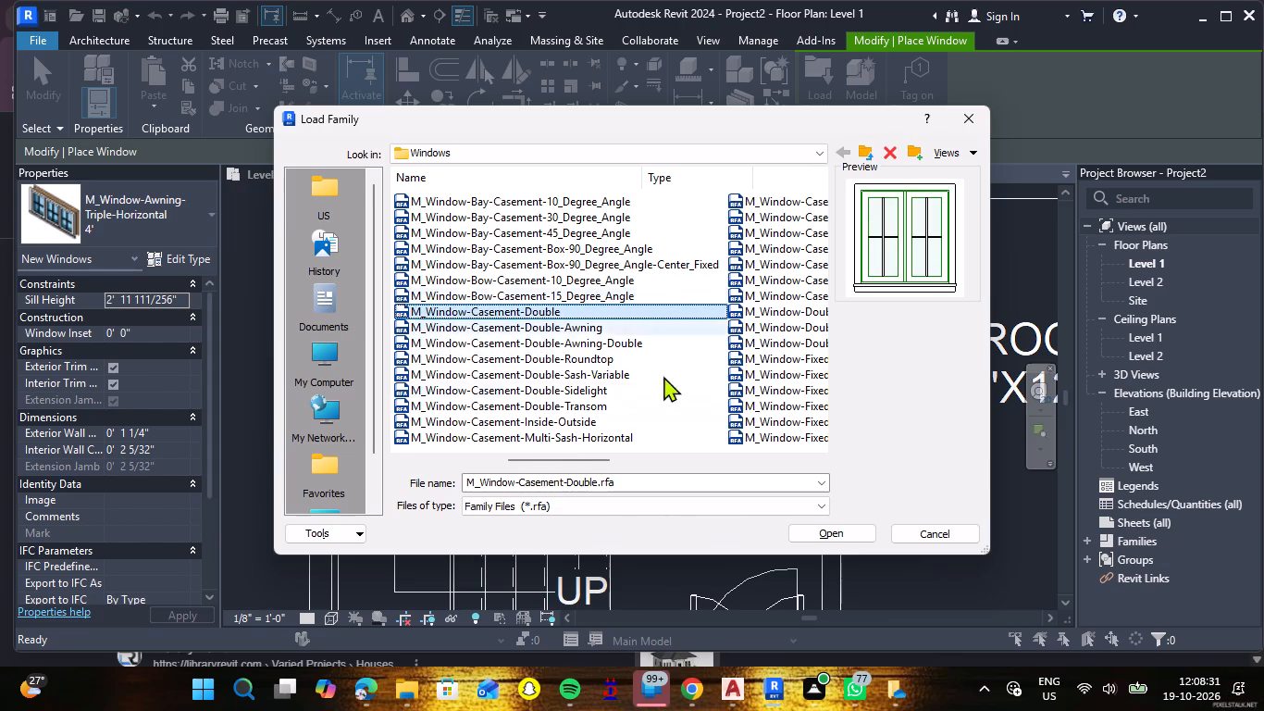
pyautogui.click(830, 536)
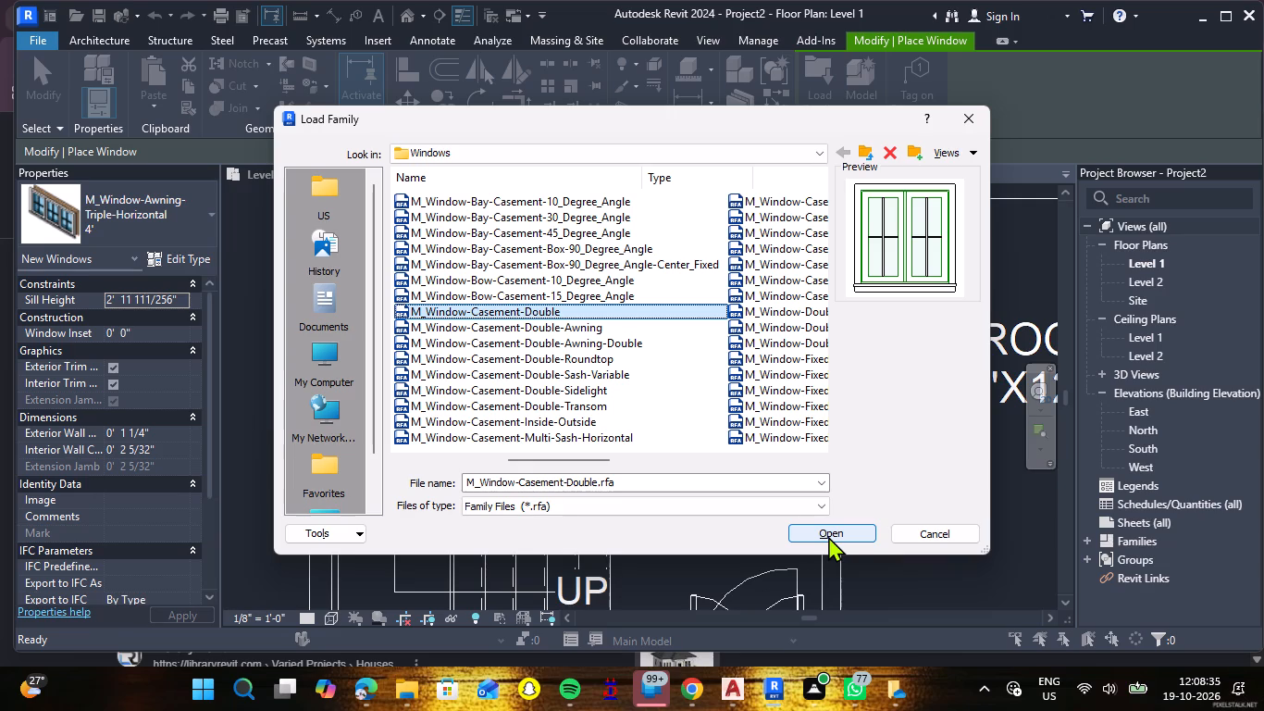
pyautogui.click(848, 531)
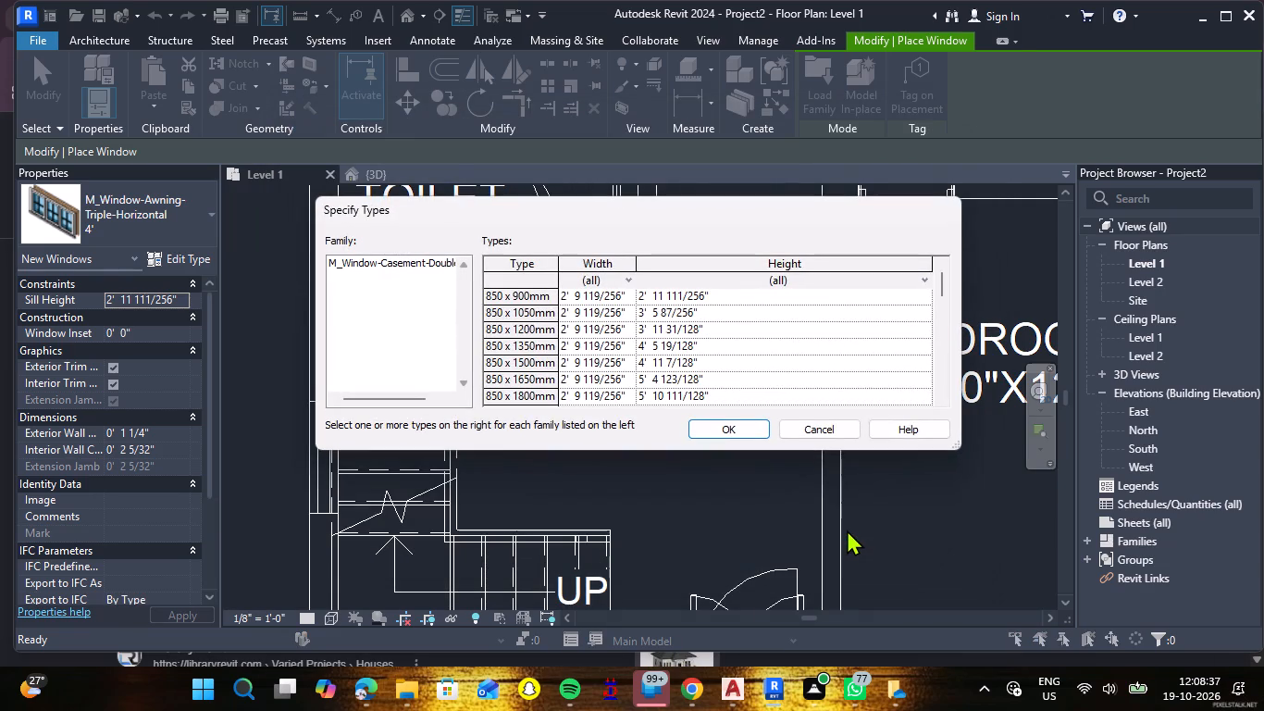
pyautogui.click(741, 429)
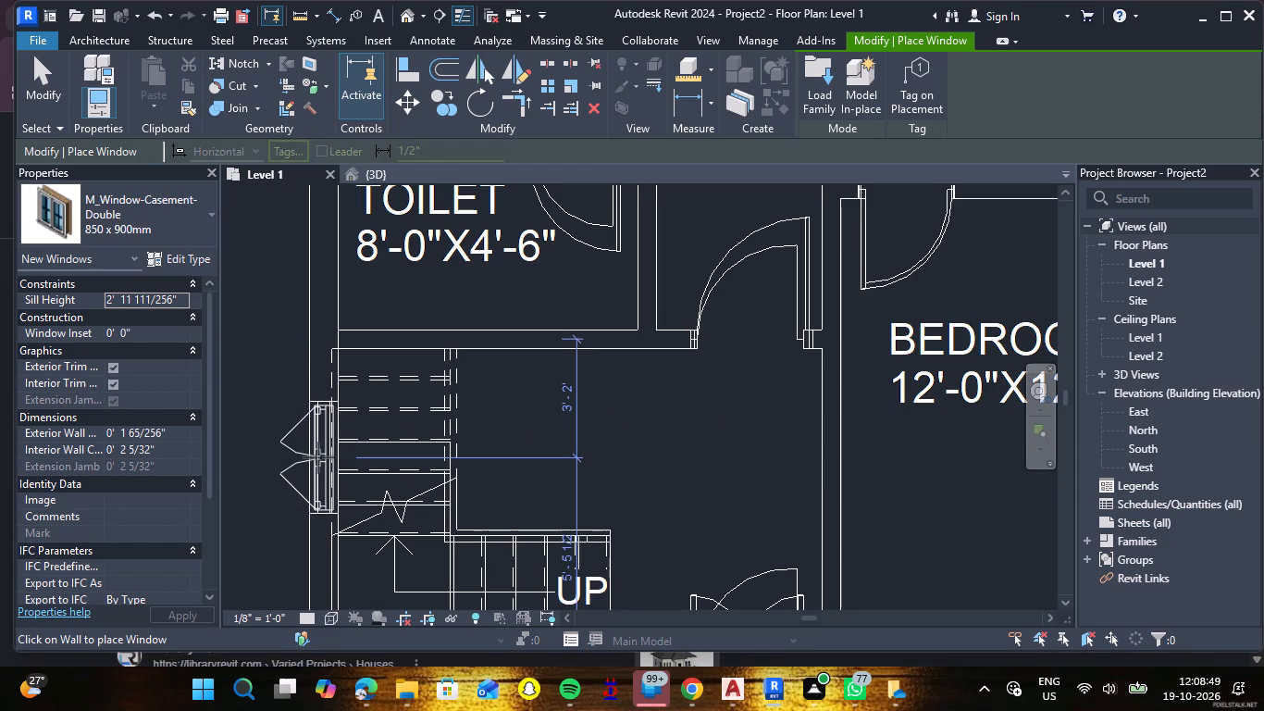
# Set the double casement window type's width to 3'.
pyautogui.click(197, 256)
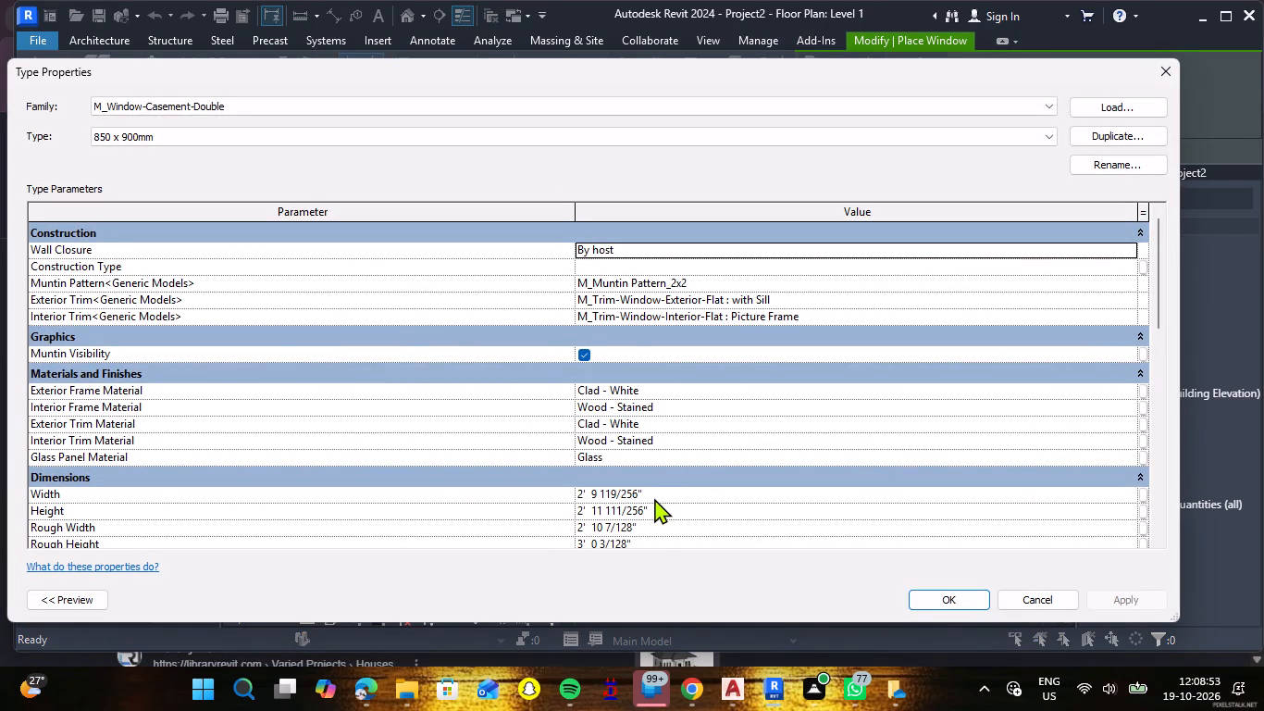
pyautogui.click(652, 498)
pyautogui.write("3'")
pyautogui.press('Return')
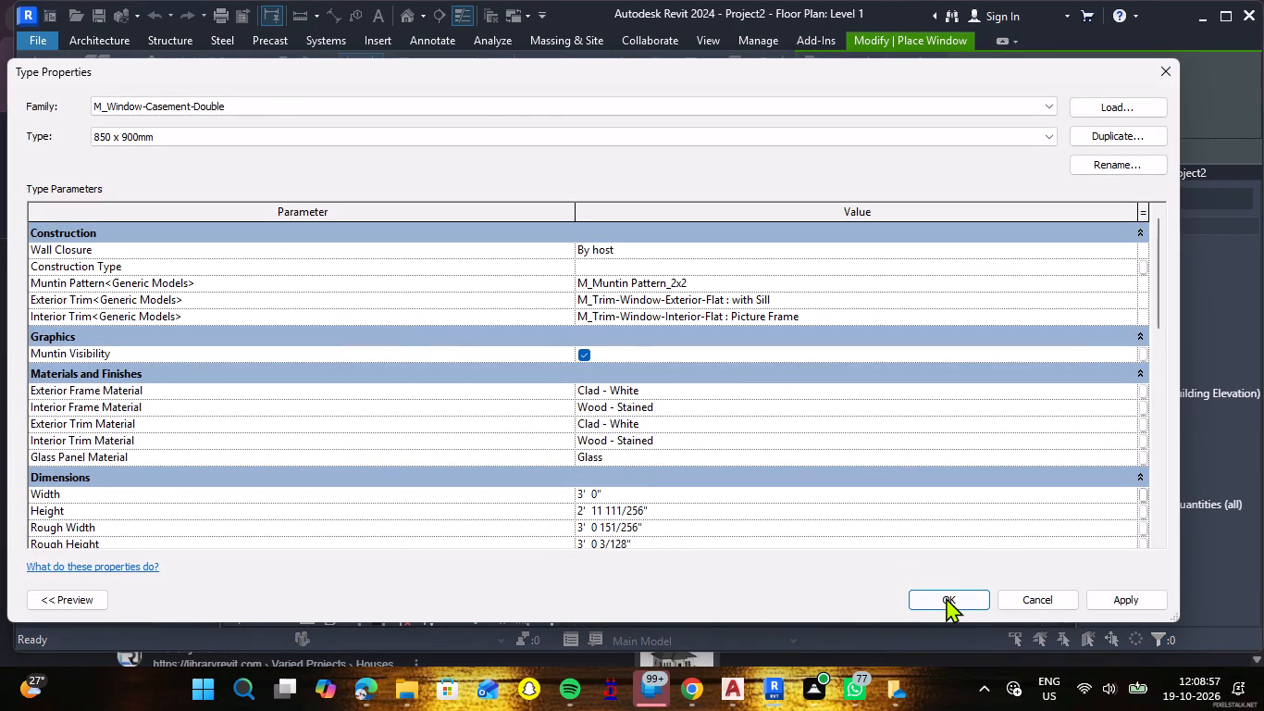
pyautogui.click(946, 597)
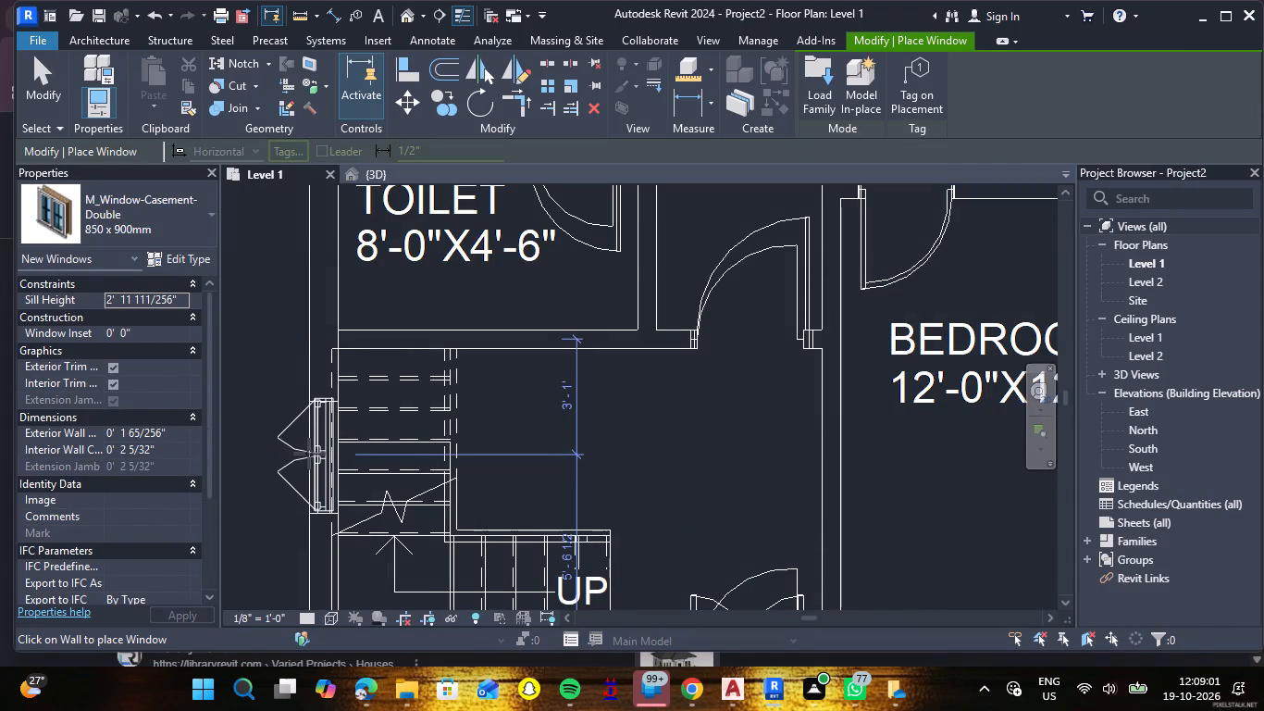
# Place 3' wide double casement windows at the plan's window marks in the outer walls of the stair area, dining and kitchen.
pyautogui.click(304, 458)
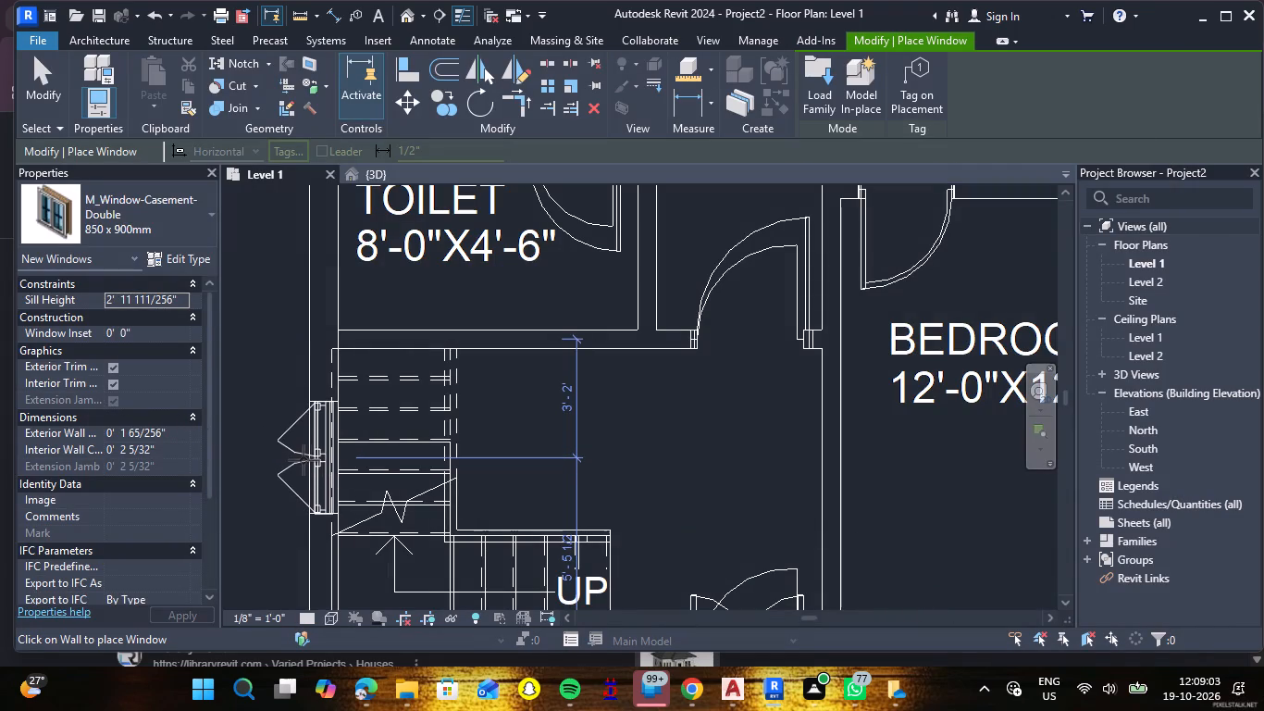
pyautogui.scroll(-8, 527, 504)
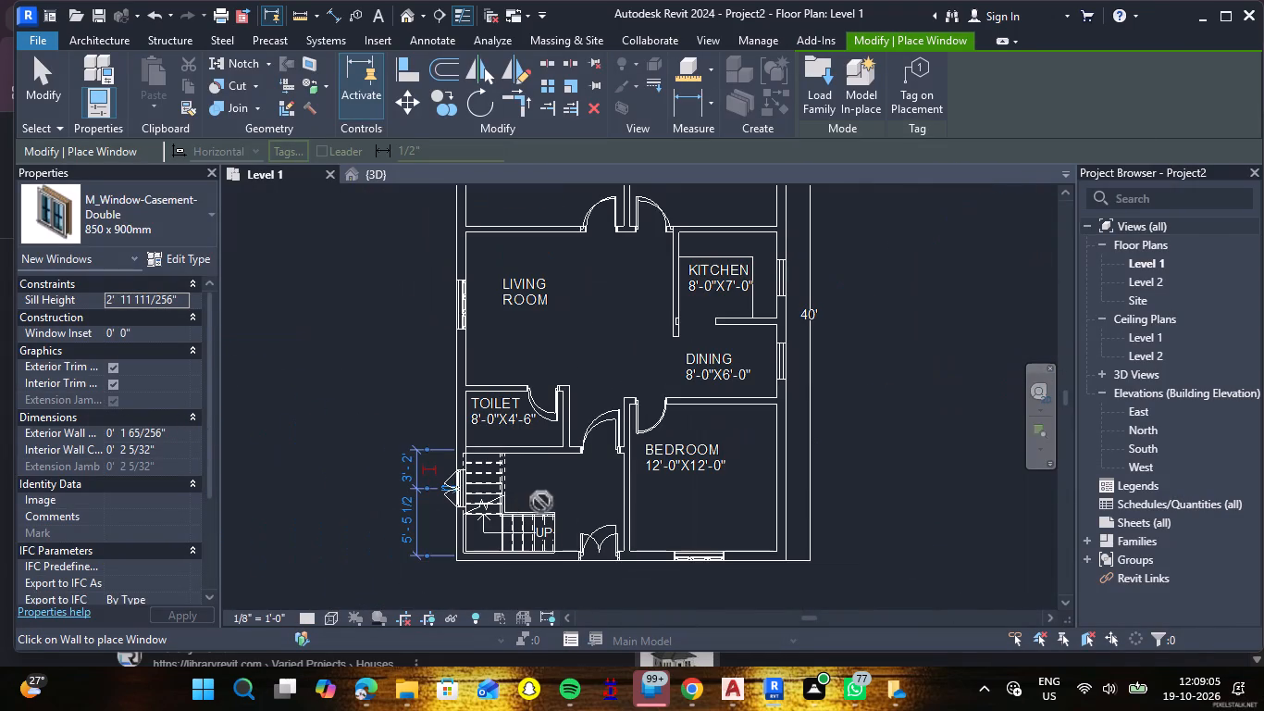
pyautogui.scroll(6, 792, 358)
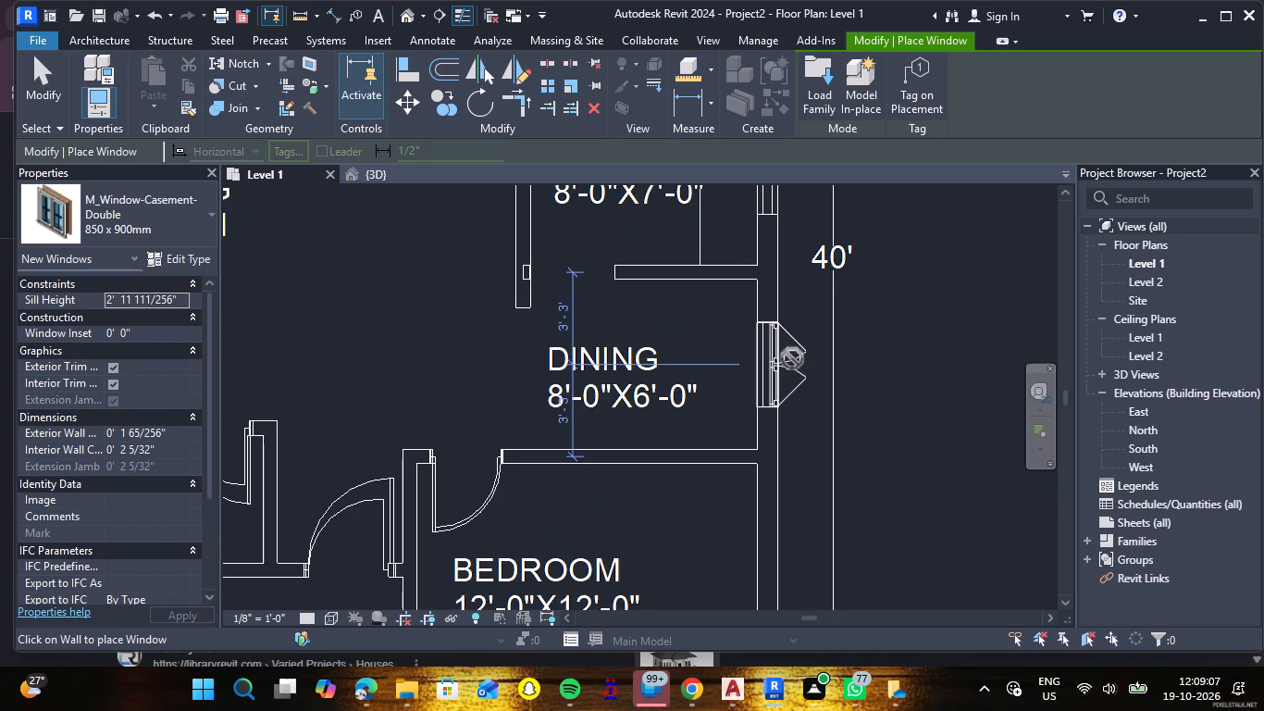
pyautogui.scroll(6, 792, 358)
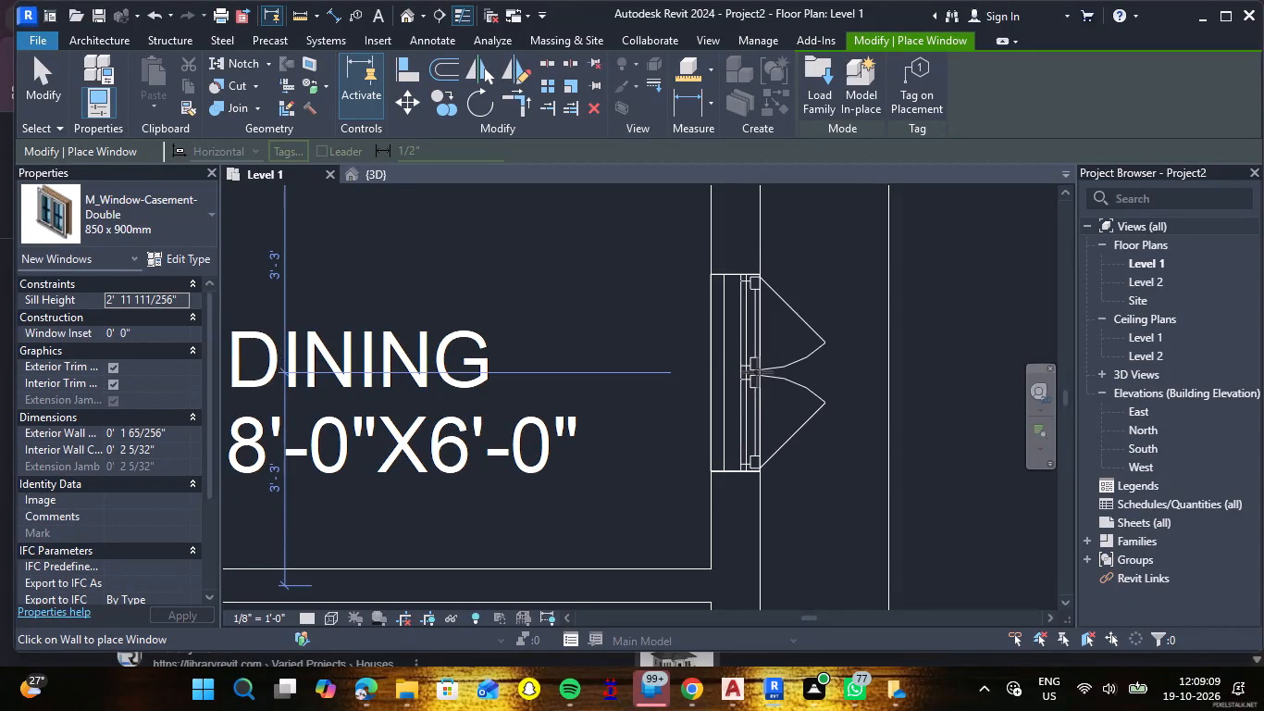
pyautogui.click(758, 372)
pyautogui.scroll(-11, 756, 380)
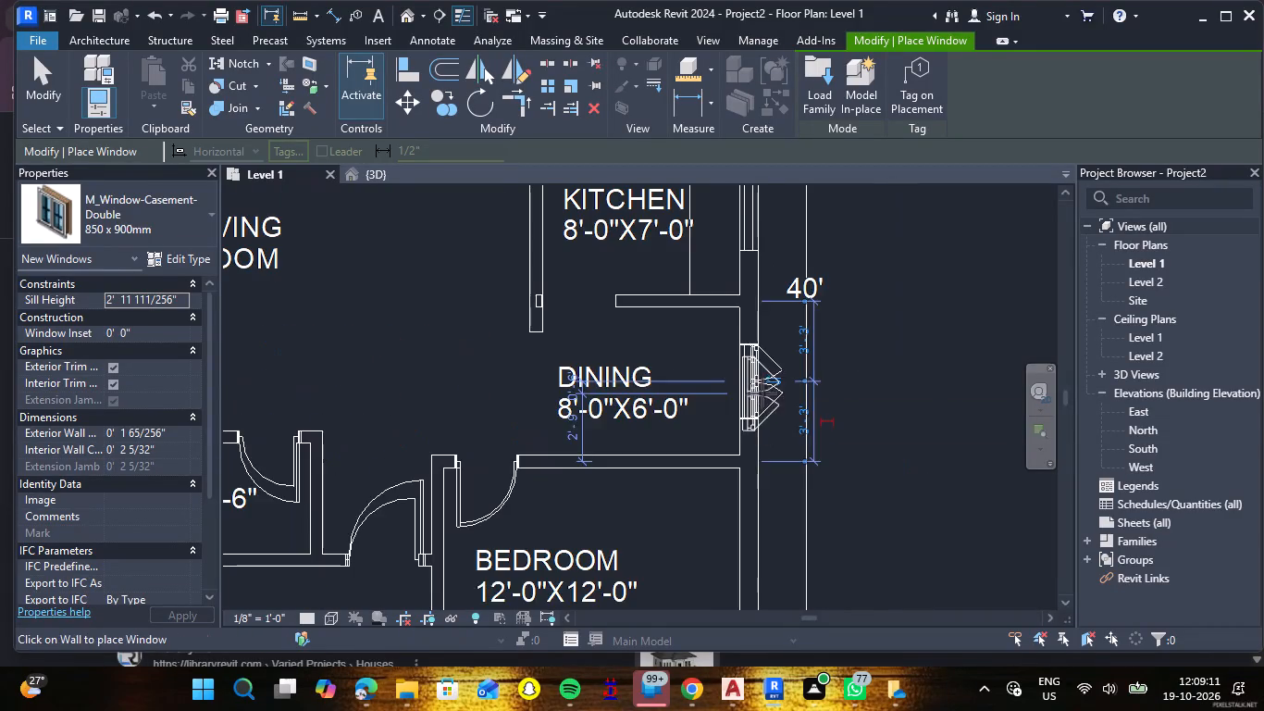
pyautogui.scroll(-4, 765, 389)
pyautogui.scroll(5, 770, 324)
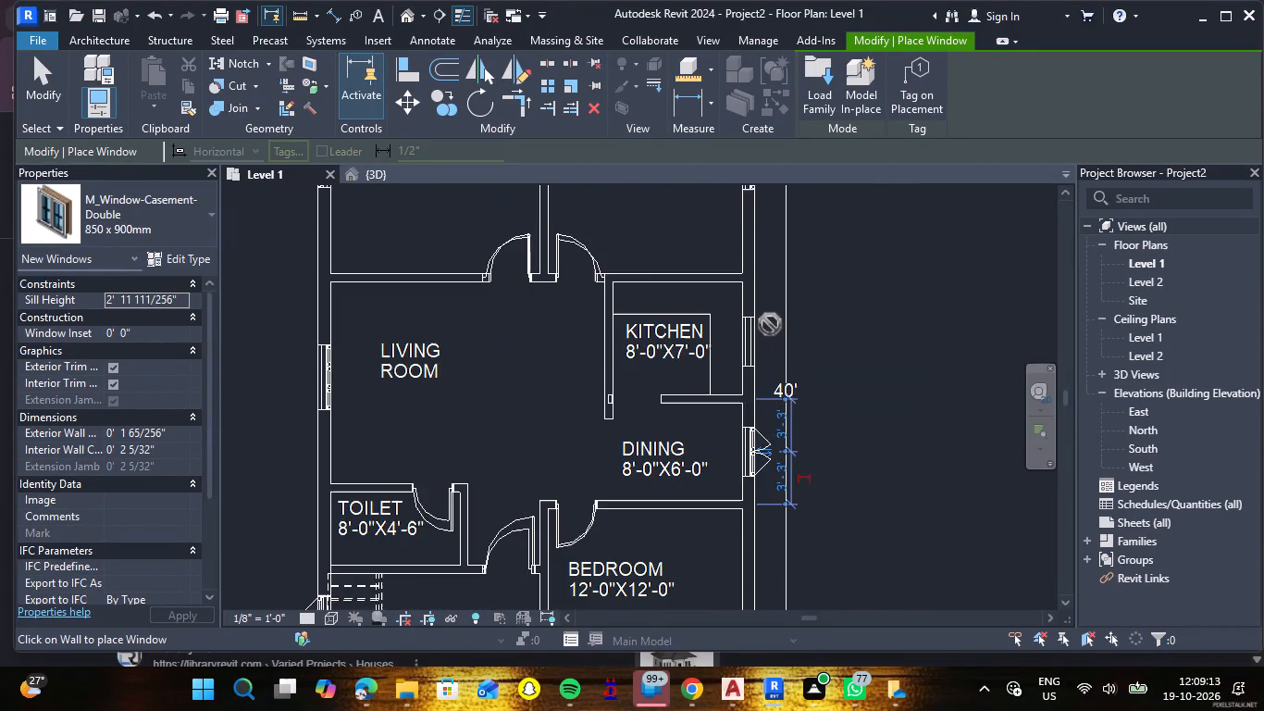
pyautogui.scroll(8, 770, 324)
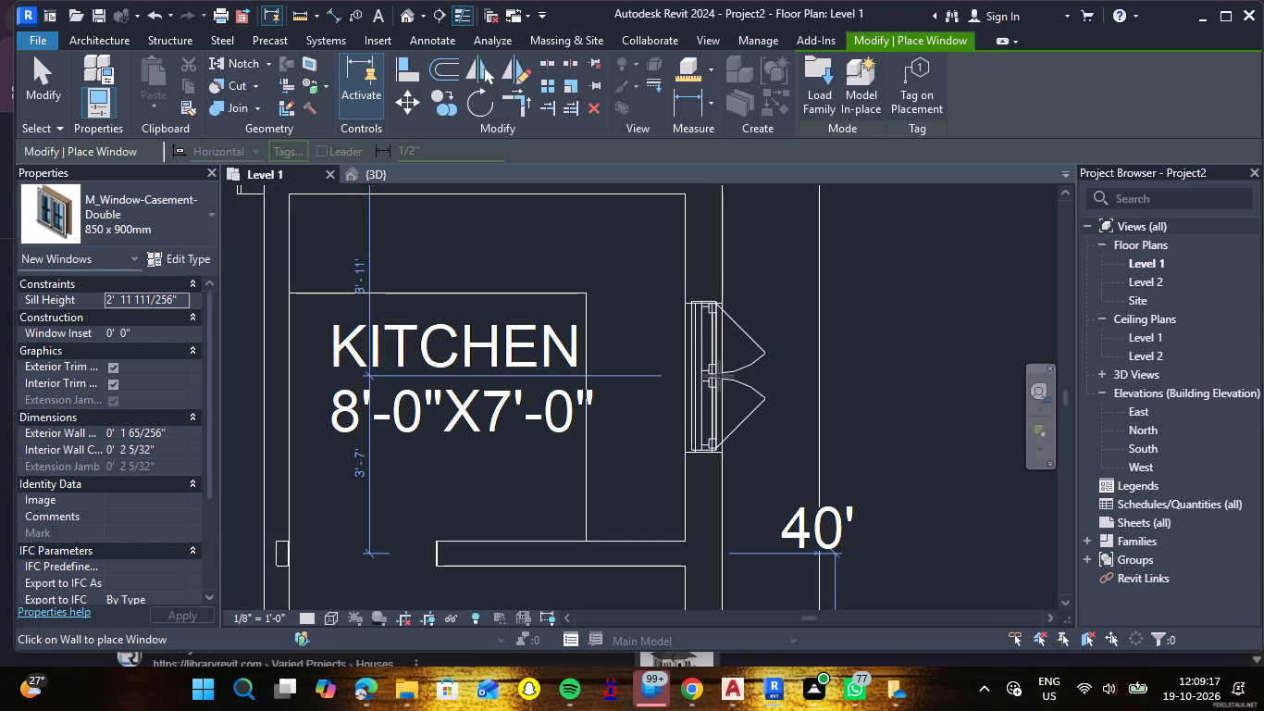
pyautogui.click(718, 376)
pyautogui.scroll(-8, 742, 371)
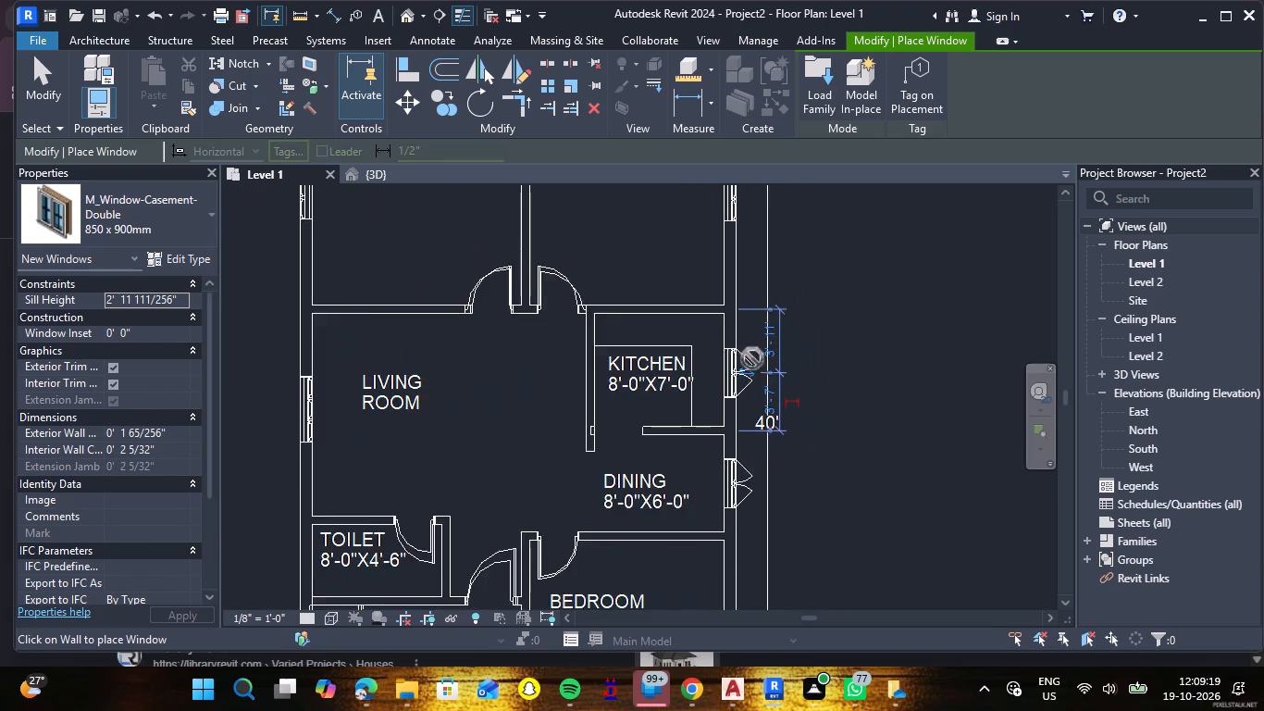
pyautogui.scroll(-5, 752, 358)
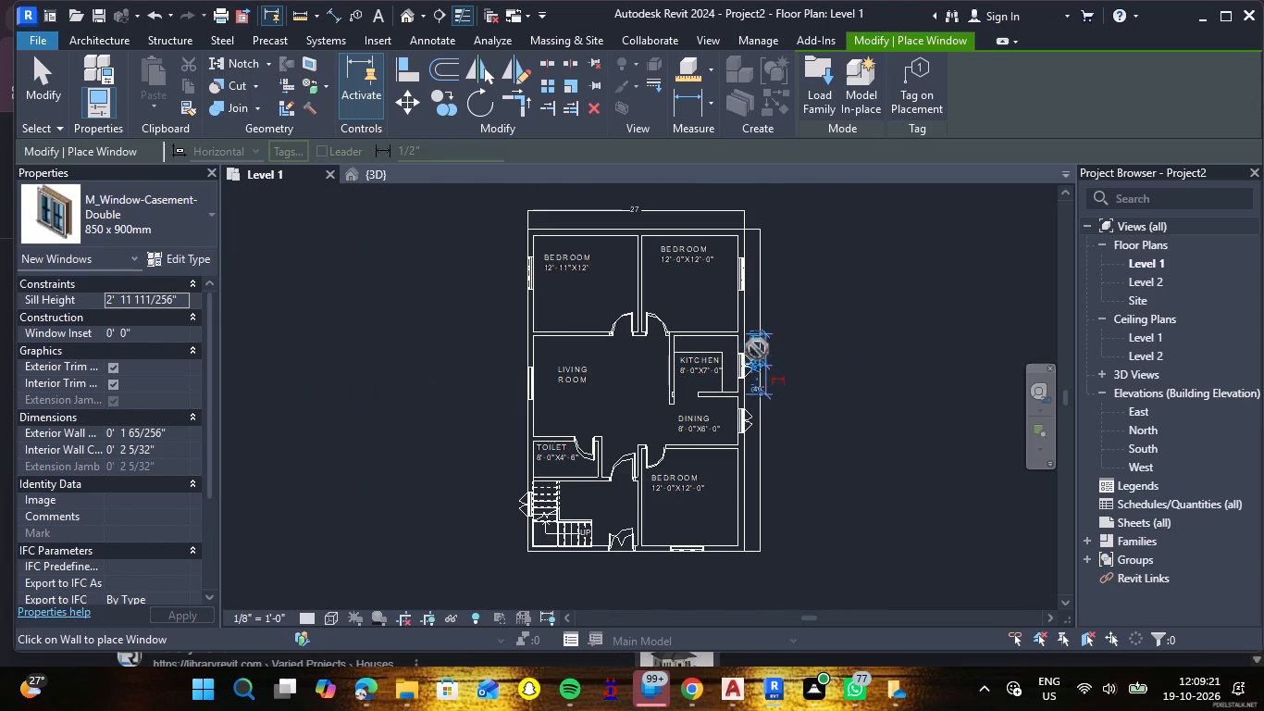
pyautogui.press('Escape')
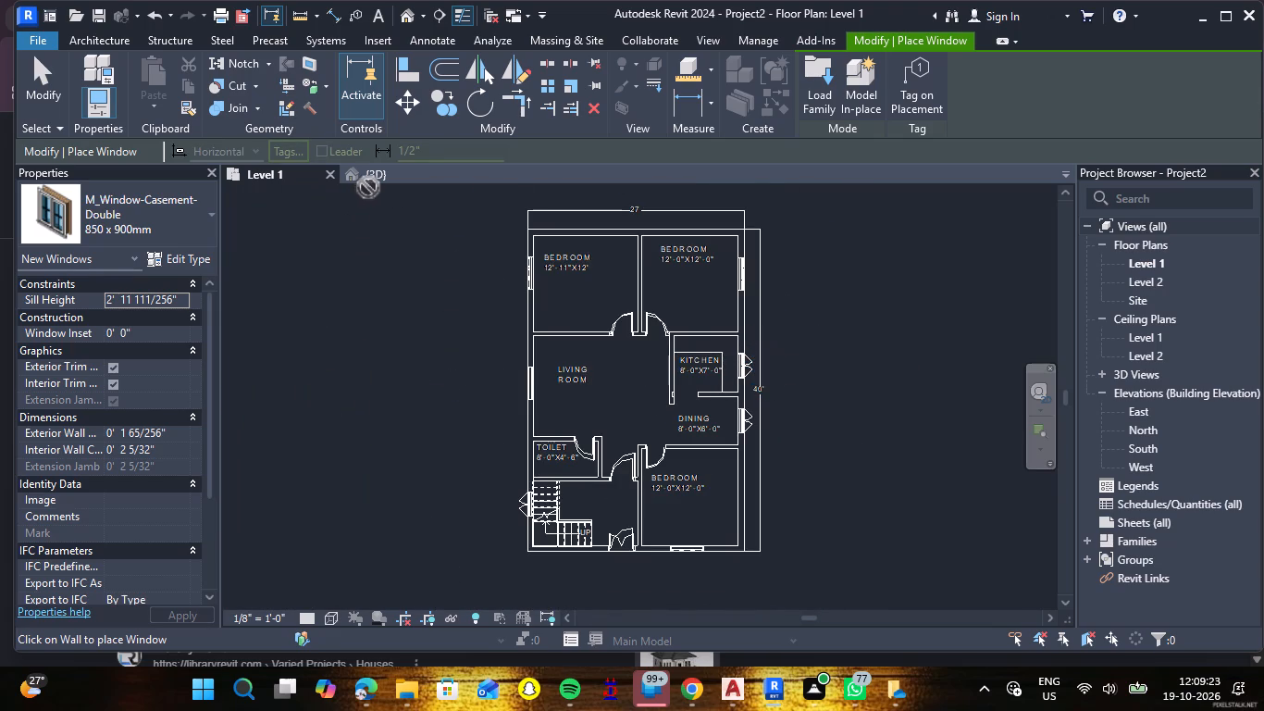
pyautogui.press('Escape')
# Examine the placed windows on the front and living room sides of the house in the 3D view.
pyautogui.click(378, 181)
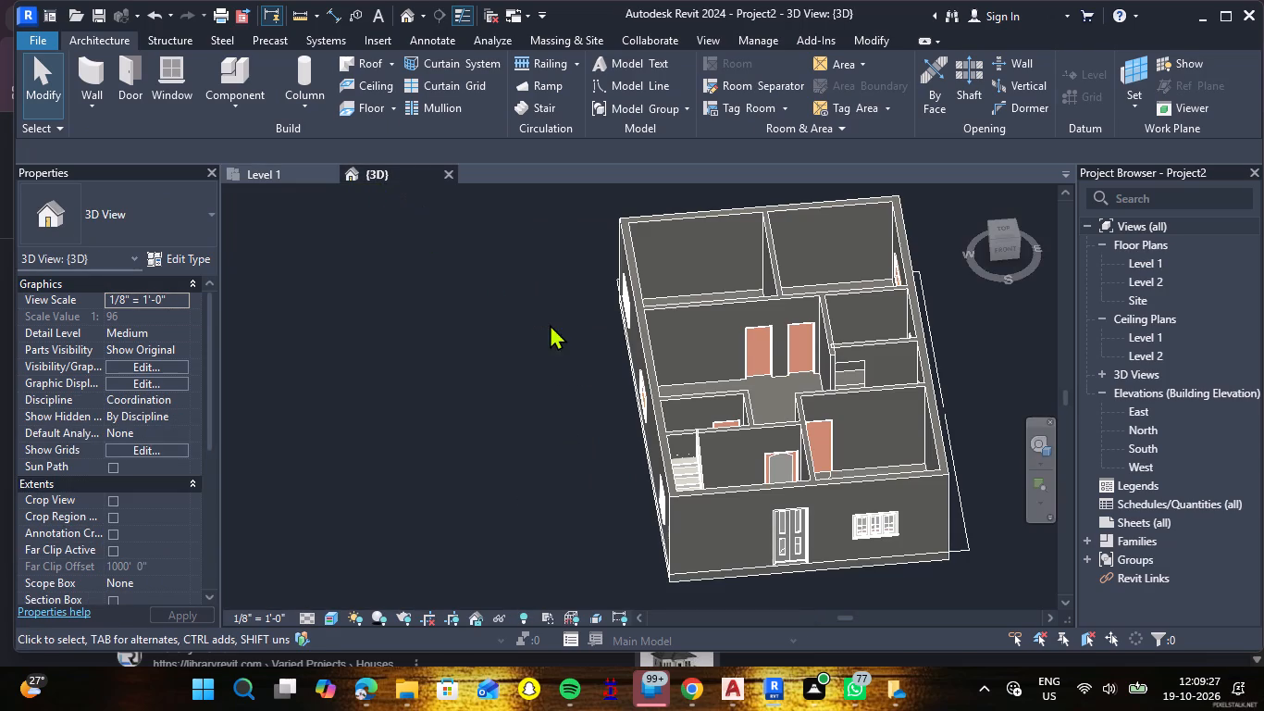
pyautogui.scroll(-3, 548, 324)
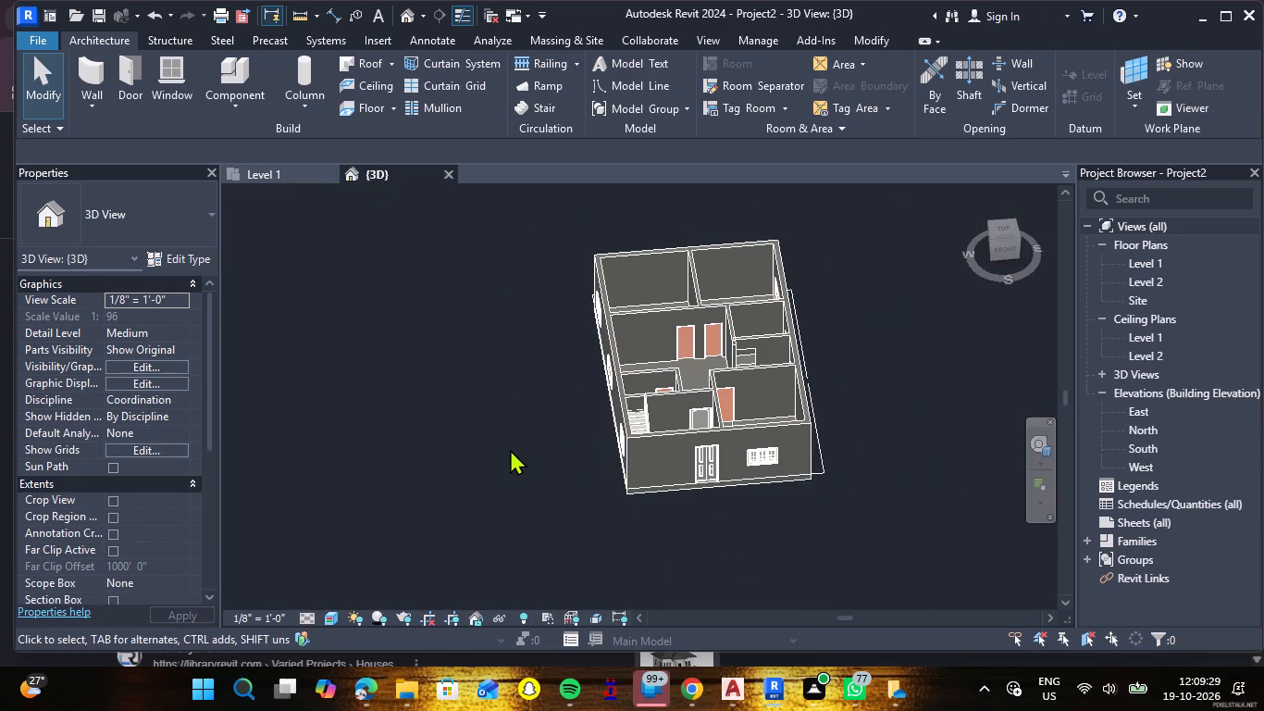
pyautogui.keyDown('shift'); pyautogui.middleClick(547, 450); pyautogui.keyUp('shift')
pyautogui.keyDown('shift'); pyautogui.scroll(-1, 657, 455); pyautogui.keyUp('shift')
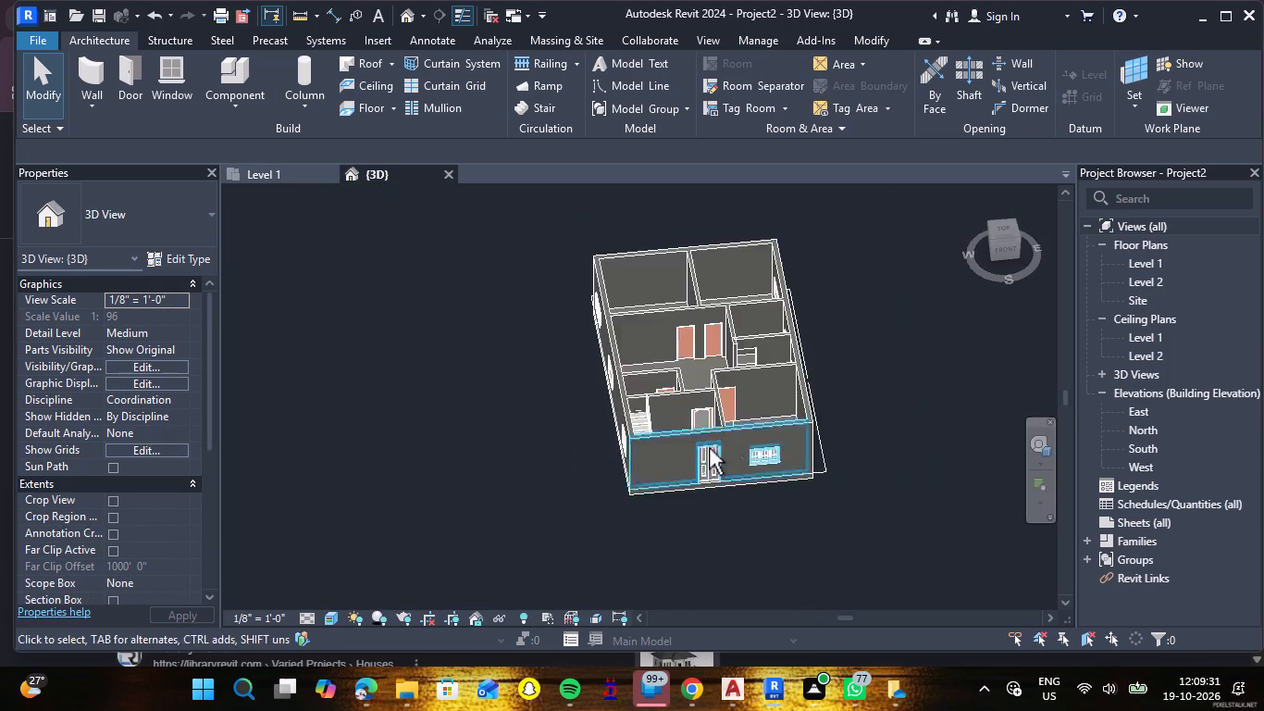
pyautogui.keyDown('shift'); pyautogui.moveTo(711, 447); pyautogui.dragTo(856, 359, button='middle'); pyautogui.keyUp('shift')
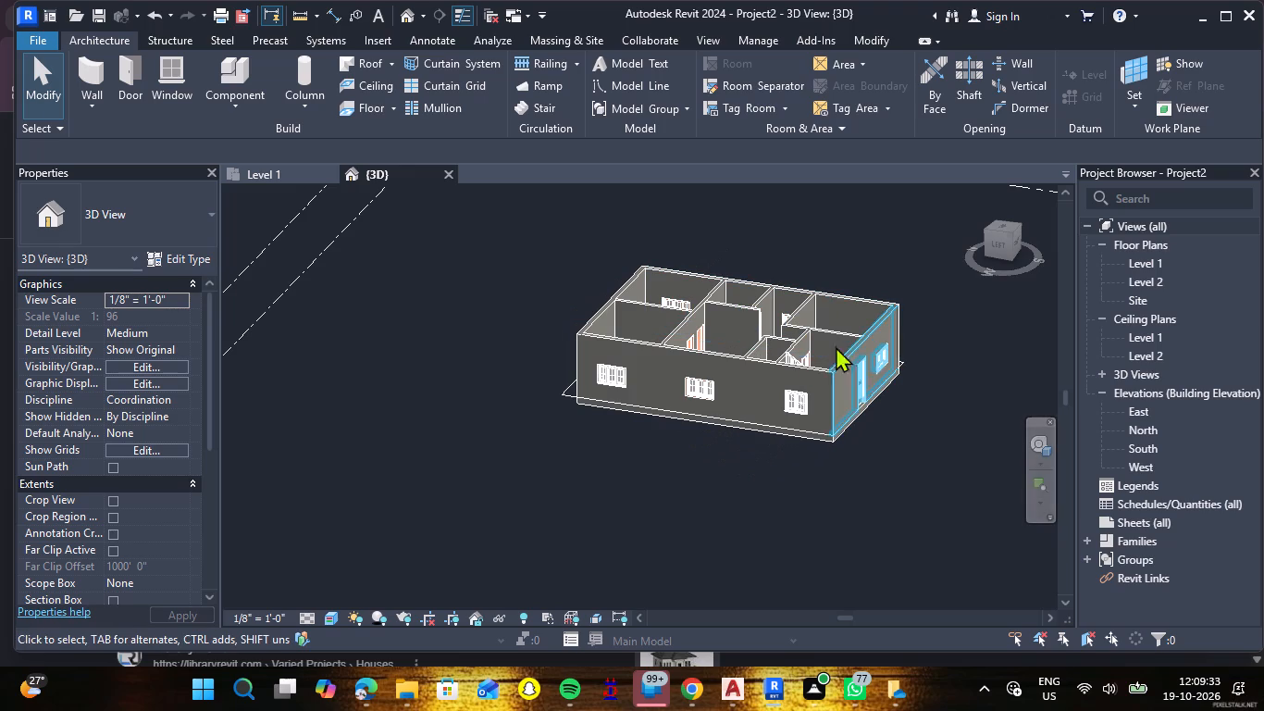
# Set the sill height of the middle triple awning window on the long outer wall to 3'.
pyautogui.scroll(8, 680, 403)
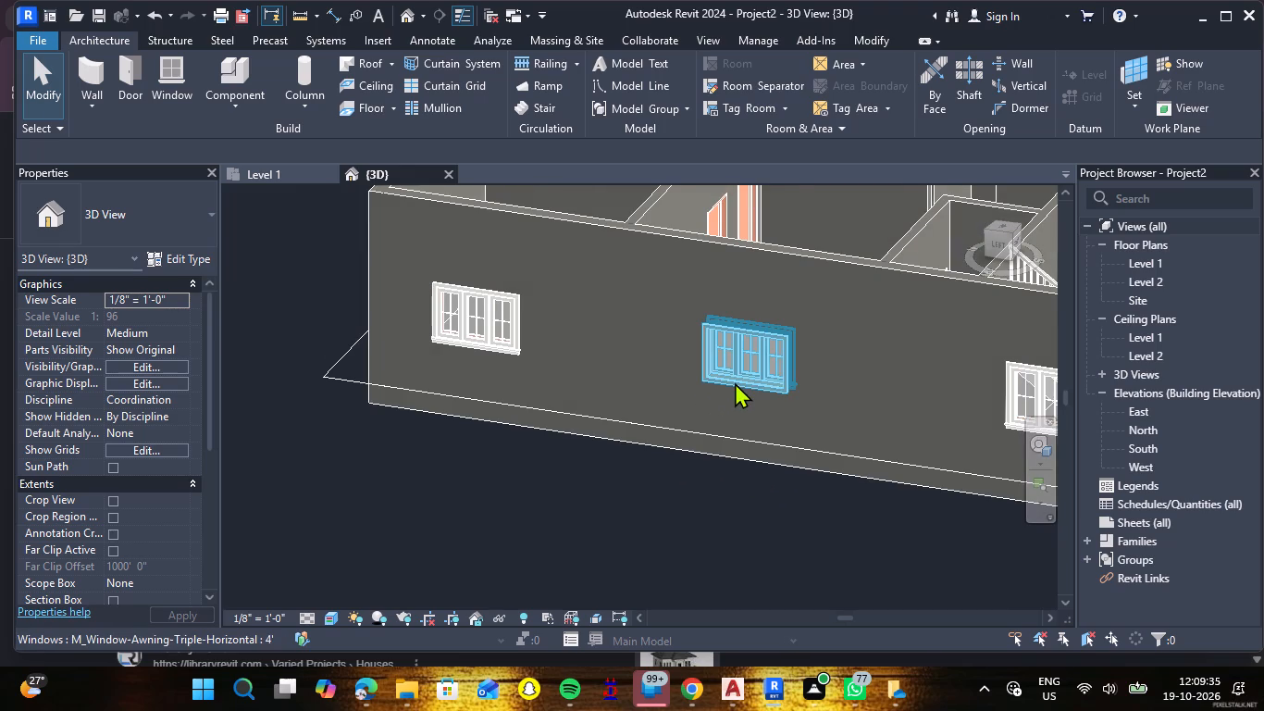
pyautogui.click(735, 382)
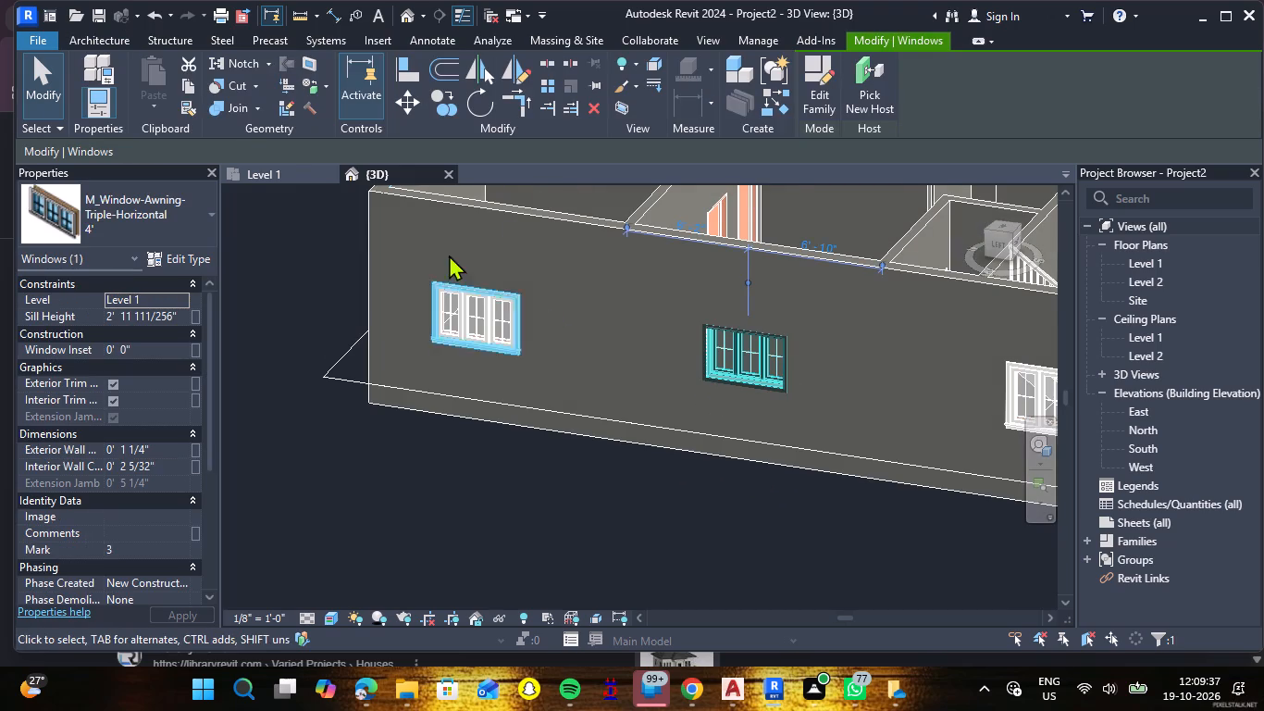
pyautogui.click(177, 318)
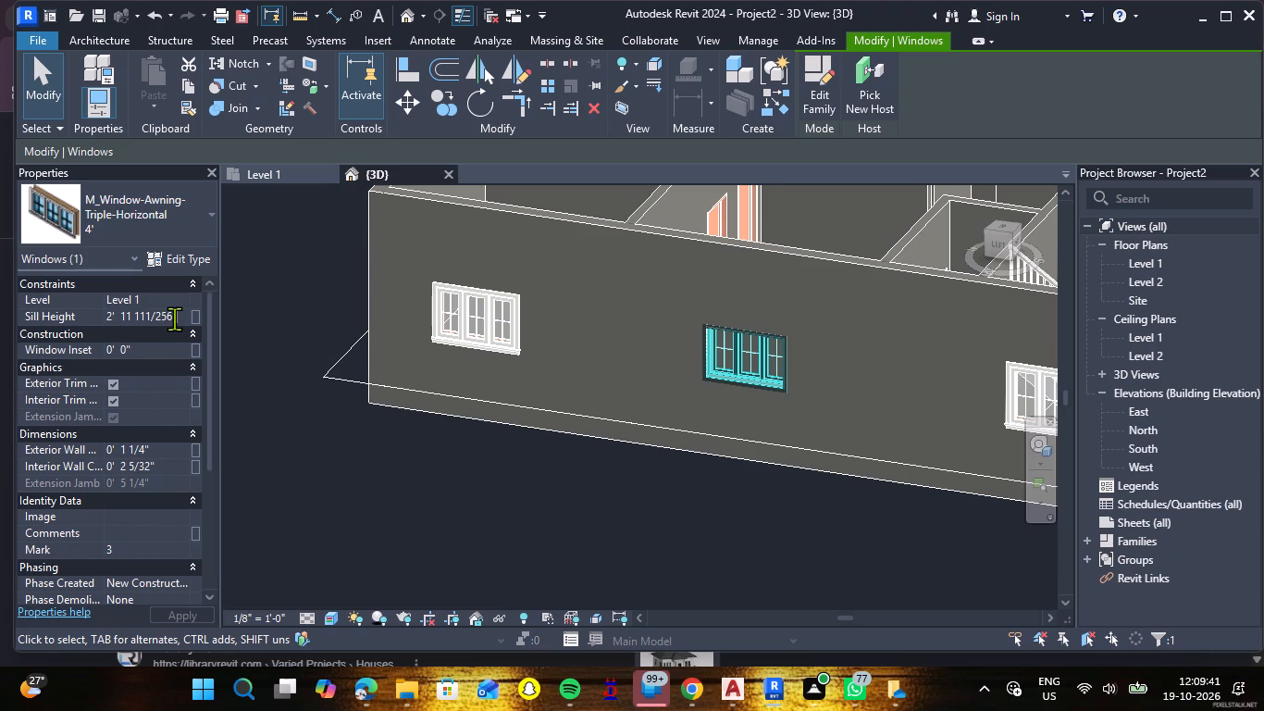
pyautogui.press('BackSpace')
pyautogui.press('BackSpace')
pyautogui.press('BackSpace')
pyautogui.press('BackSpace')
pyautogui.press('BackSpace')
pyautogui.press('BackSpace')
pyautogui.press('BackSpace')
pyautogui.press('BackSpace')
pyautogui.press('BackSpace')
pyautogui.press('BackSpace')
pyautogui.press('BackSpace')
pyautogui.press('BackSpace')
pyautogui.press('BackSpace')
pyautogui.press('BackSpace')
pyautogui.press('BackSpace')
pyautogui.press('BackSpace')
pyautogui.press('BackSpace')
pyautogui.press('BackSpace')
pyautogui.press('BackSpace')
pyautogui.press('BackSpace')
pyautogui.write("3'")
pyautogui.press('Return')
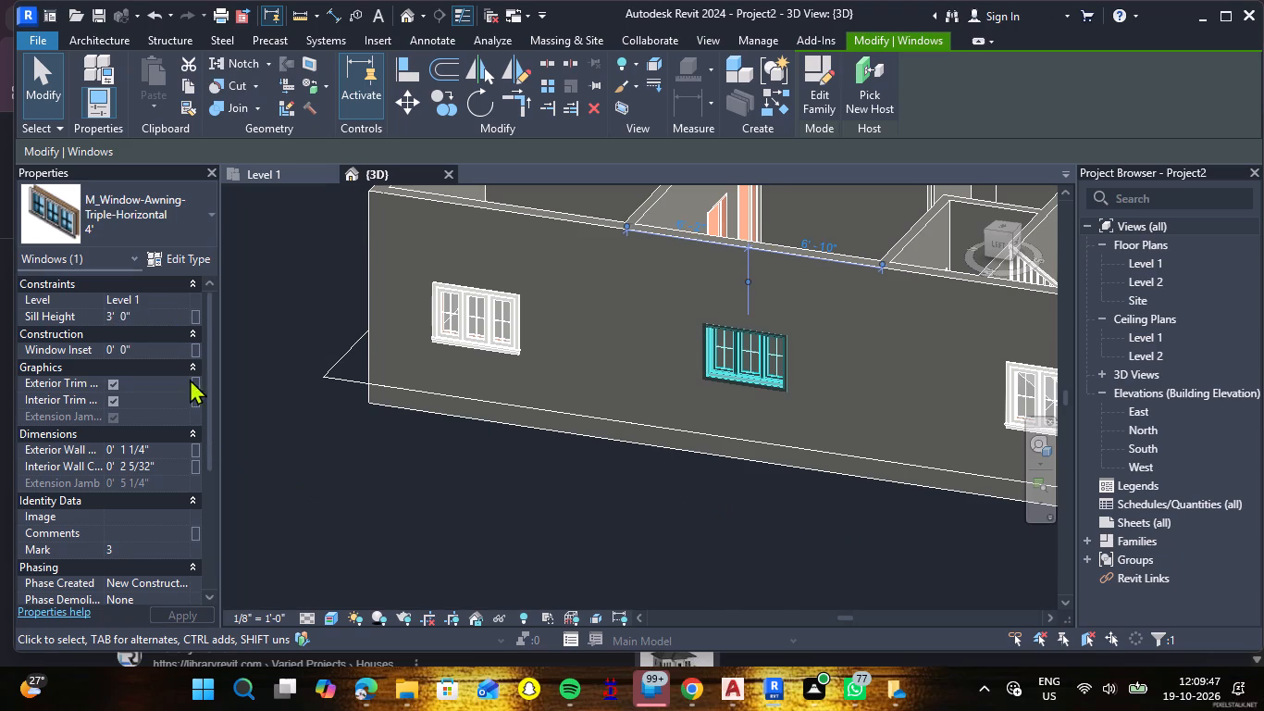
# Set the middle triple awning window's sill height to 3' 5".
pyautogui.click(163, 322)
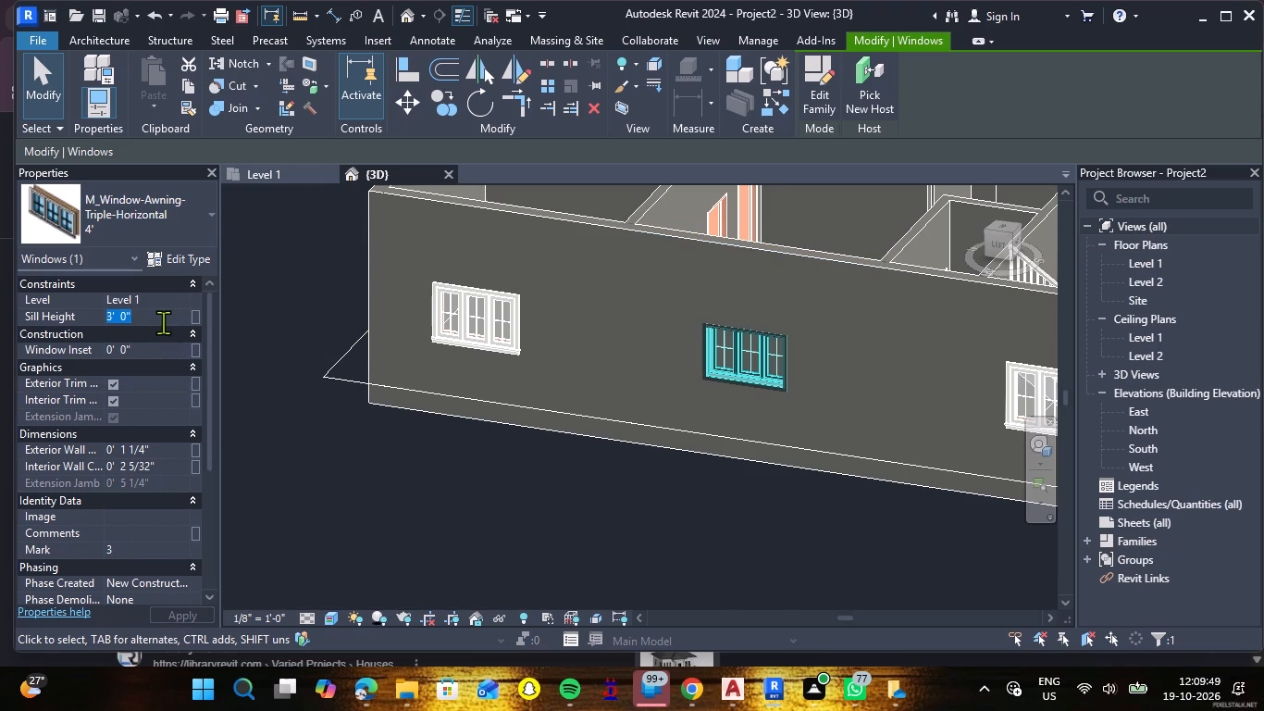
pyautogui.press('BackSpace')
pyautogui.write('3\'5"')
pyautogui.press('Return')
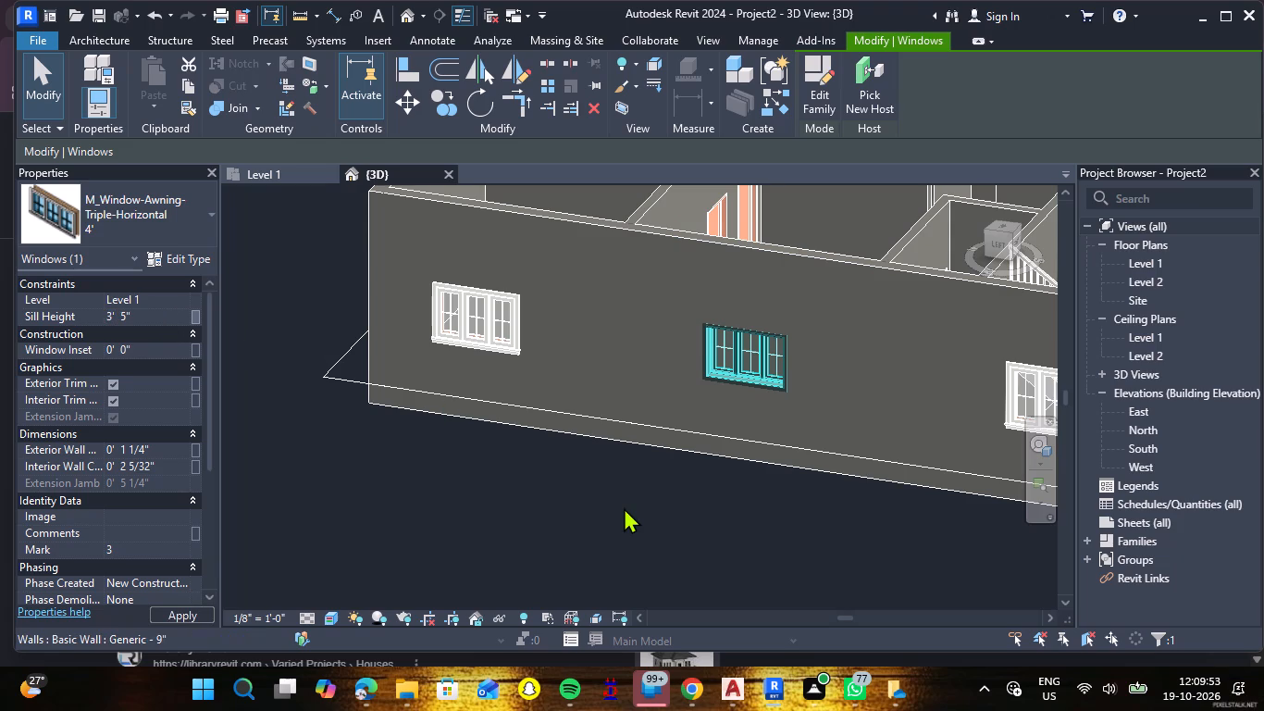
pyautogui.click(635, 492)
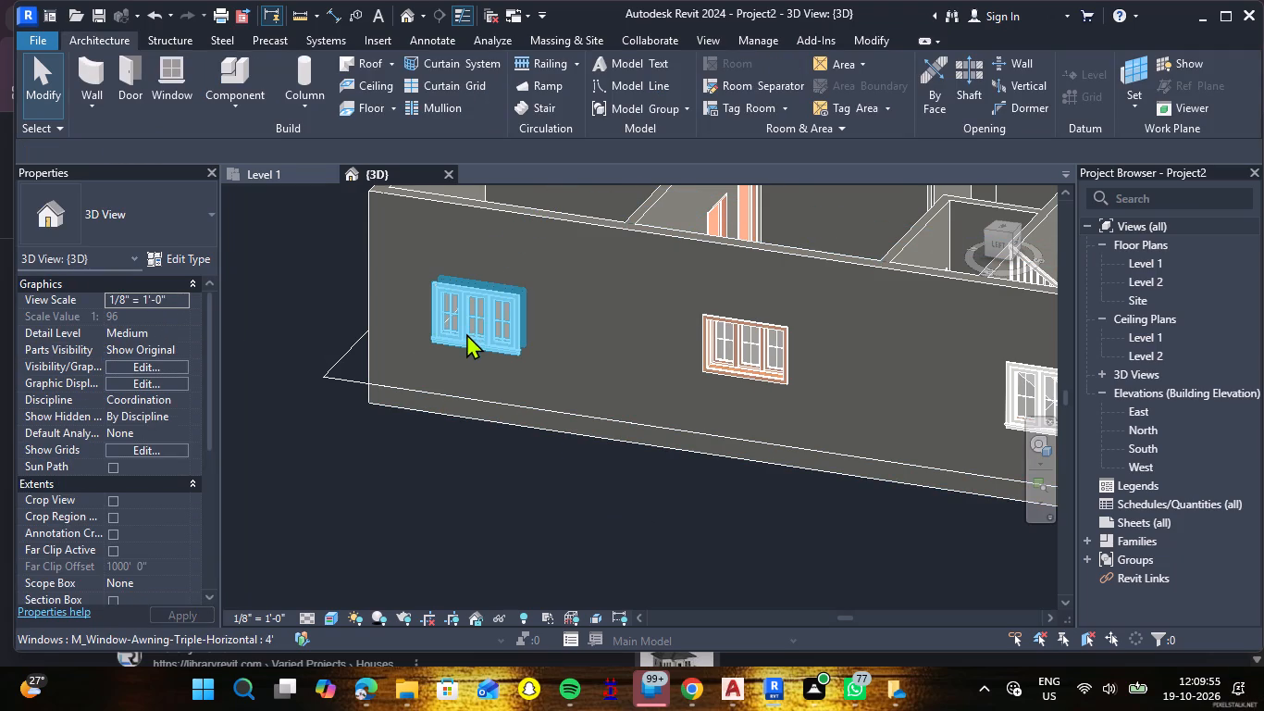
# Set the sill height of the other triple awning window, at the far end of the same long wall, to 3' 5".
pyautogui.click(466, 333)
pyautogui.click(181, 318)
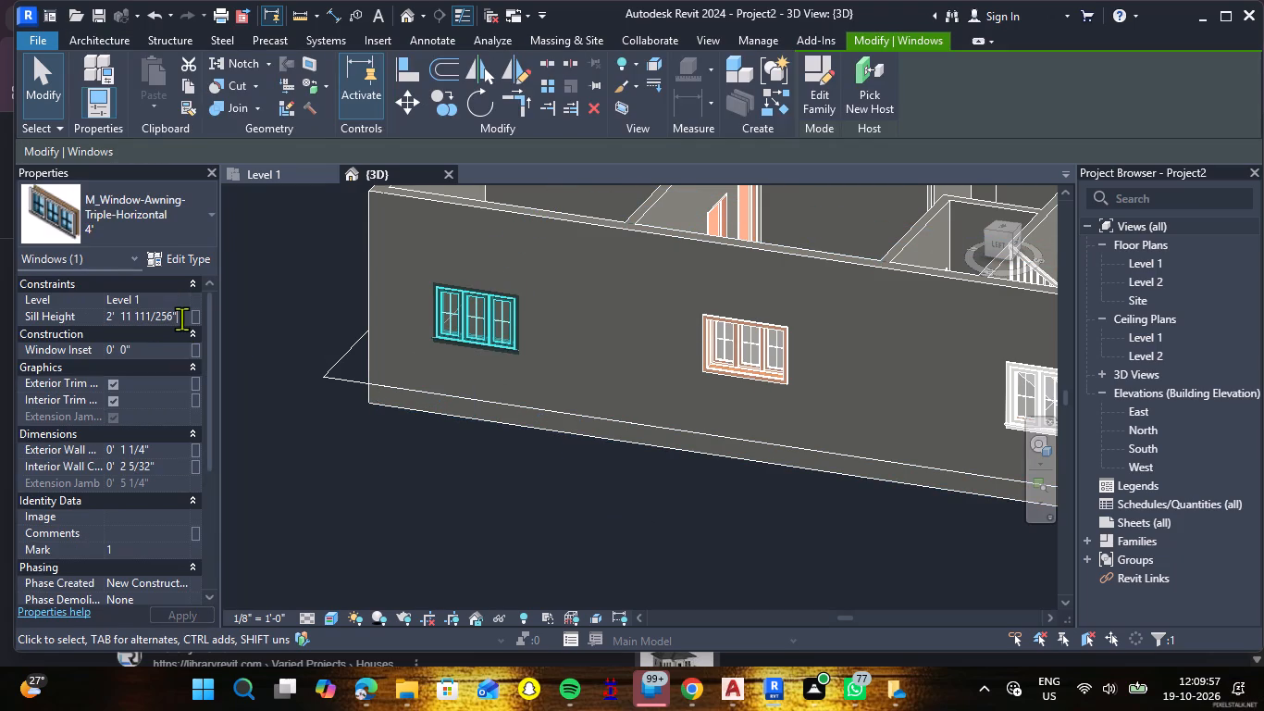
pyautogui.press('BackSpace')
pyautogui.press('BackSpace')
pyautogui.press('BackSpace')
pyautogui.press('BackSpace')
pyautogui.press('BackSpace')
pyautogui.press('BackSpace')
pyautogui.press('BackSpace')
pyautogui.press('BackSpace')
pyautogui.press('BackSpace')
pyautogui.press('BackSpace')
pyautogui.press('BackSpace')
pyautogui.press('BackSpace')
pyautogui.press('BackSpace')
pyautogui.press('BackSpace')
pyautogui.press('BackSpace')
pyautogui.press('BackSpace')
pyautogui.press('BackSpace')
pyautogui.press('BackSpace')
pyautogui.press('BackSpace')
pyautogui.press('BackSpace')
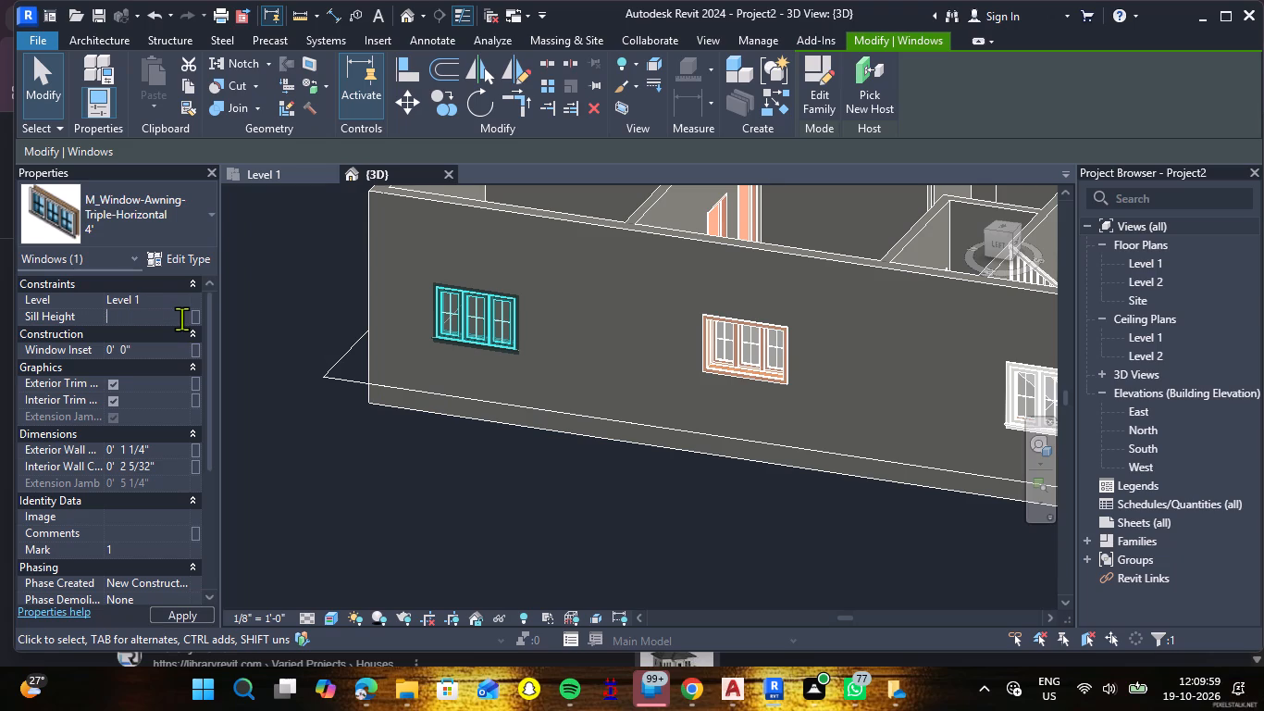
pyautogui.write('3\'5"')
pyautogui.press('Return')
pyautogui.click(390, 448)
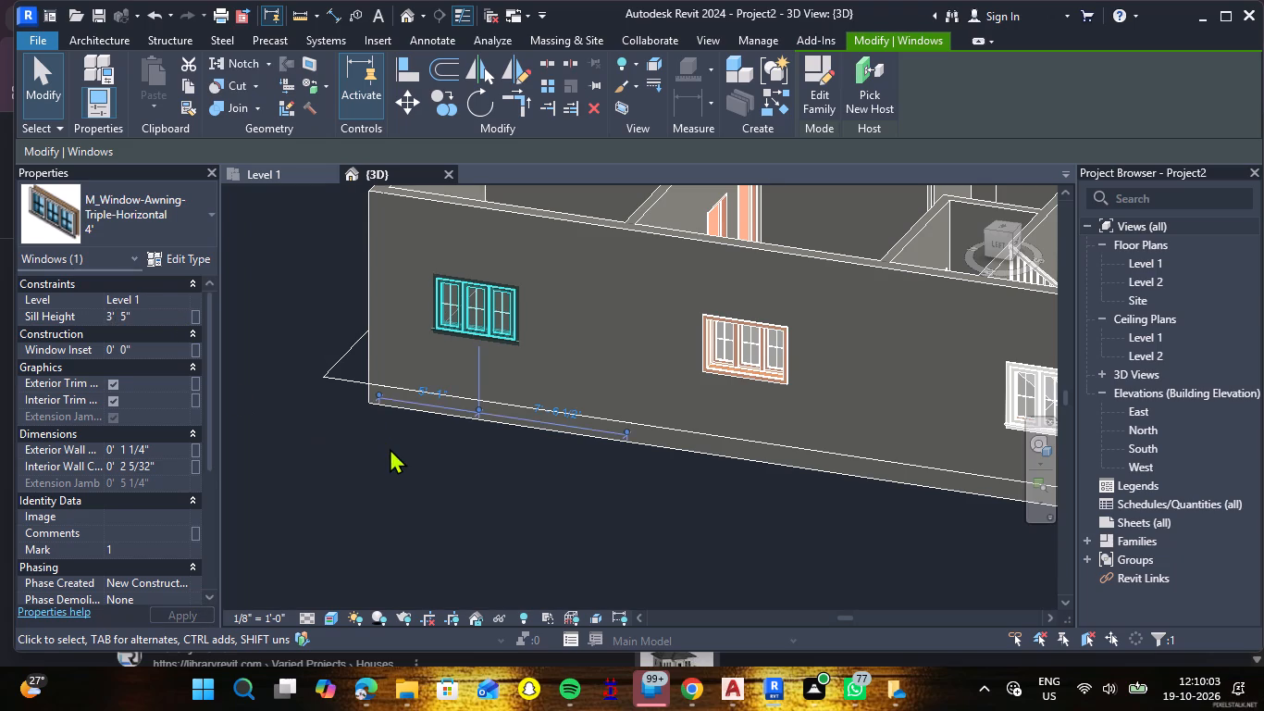
# Set the sill height of the double casement window near the entrance end of the same long wall to 3' 5".
pyautogui.scroll(-3, 391, 512)
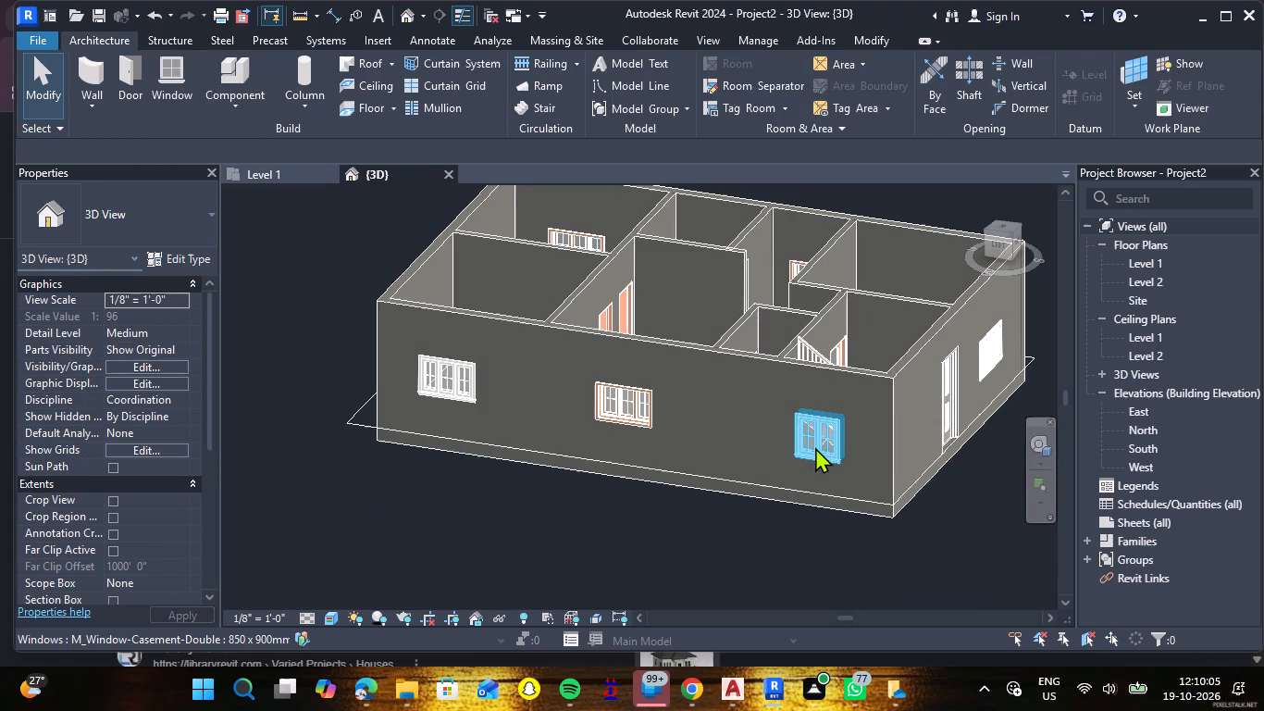
pyautogui.click(815, 447)
pyautogui.scroll(4, 734, 528)
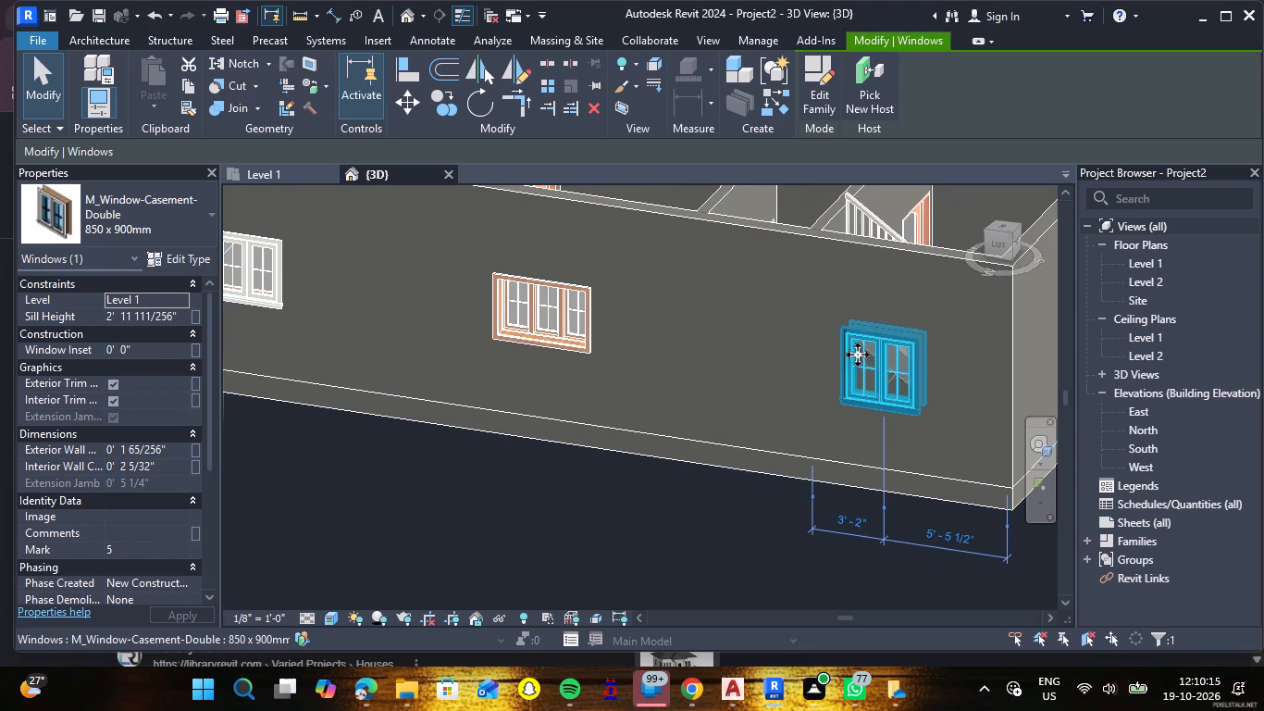
pyautogui.click(180, 318)
pyautogui.press('BackSpace')
pyautogui.press('BackSpace')
pyautogui.press('BackSpace')
pyautogui.press('BackSpace')
pyautogui.press('BackSpace')
pyautogui.press('BackSpace')
pyautogui.press('BackSpace')
pyautogui.press('BackSpace')
pyautogui.press('BackSpace')
pyautogui.press('BackSpace')
pyautogui.press('BackSpace')
pyautogui.press('BackSpace')
pyautogui.press('BackSpace')
pyautogui.press('BackSpace')
pyautogui.press('BackSpace')
pyautogui.press('BackSpace')
pyautogui.press('BackSpace')
pyautogui.press('BackSpace')
pyautogui.press('BackSpace')
pyautogui.press('BackSpace')
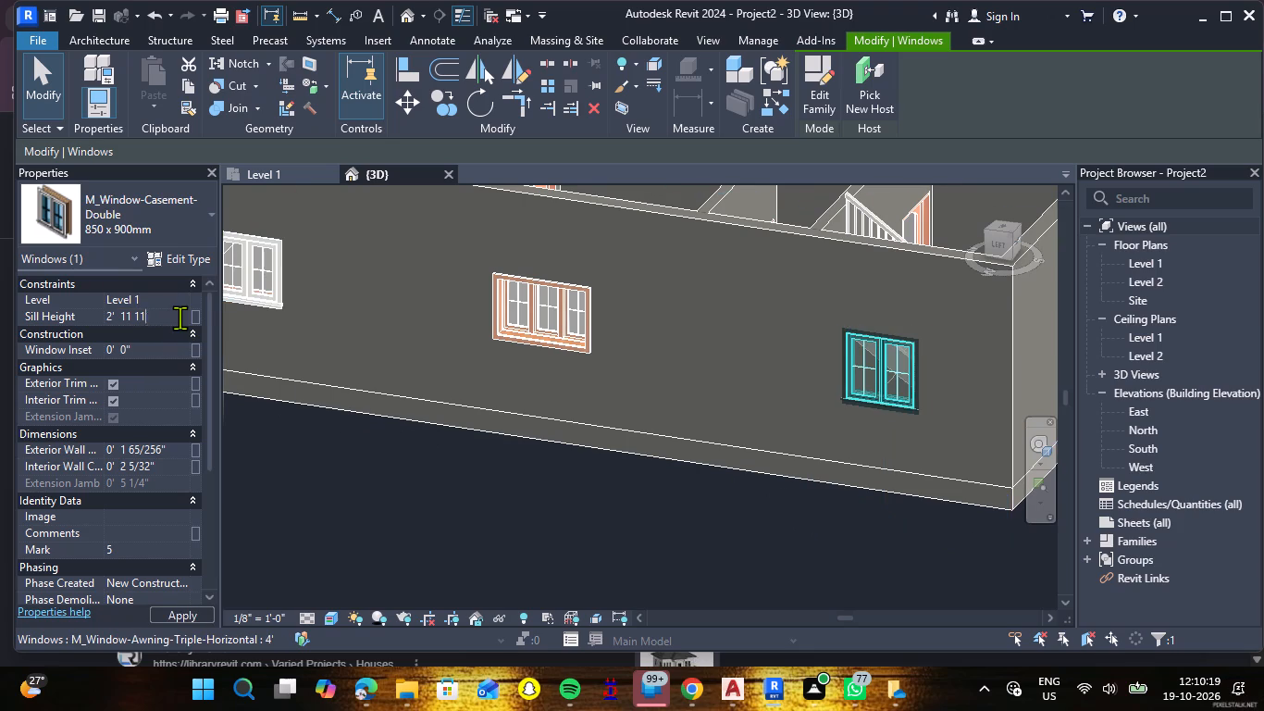
pyautogui.press('3')
pyautogui.write('\'5"')
pyautogui.press('Return')
pyautogui.click(520, 524)
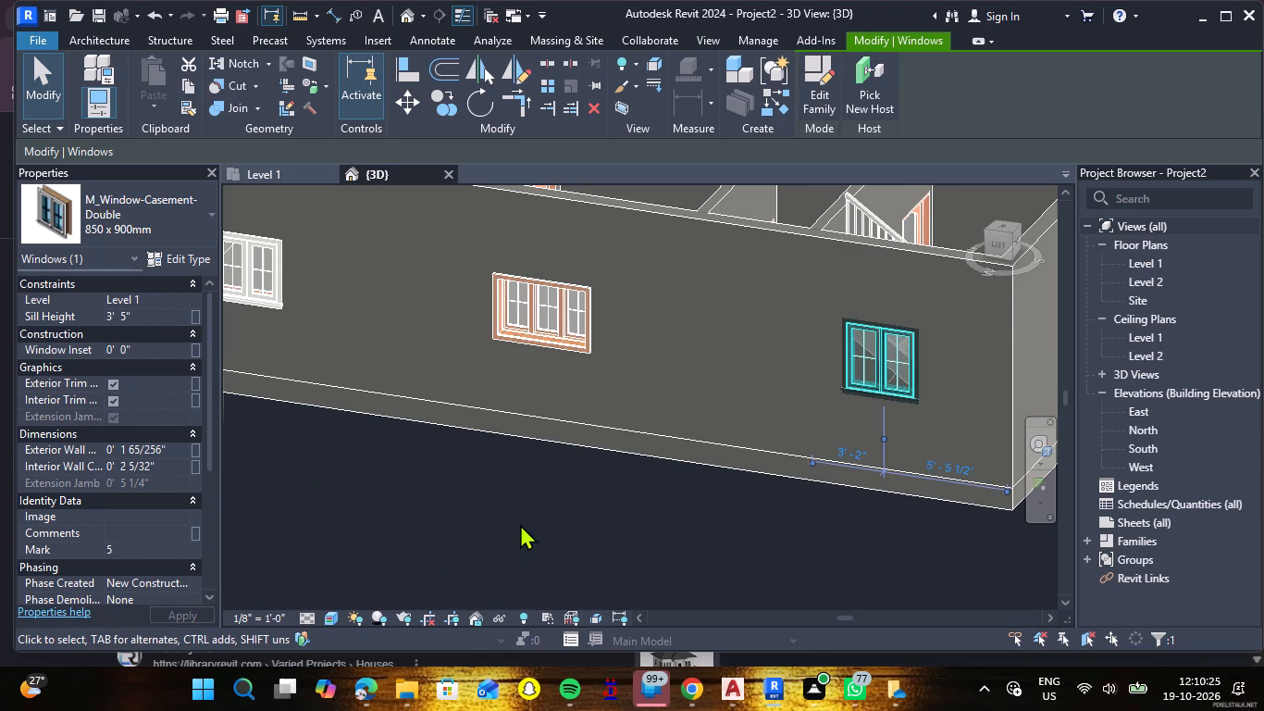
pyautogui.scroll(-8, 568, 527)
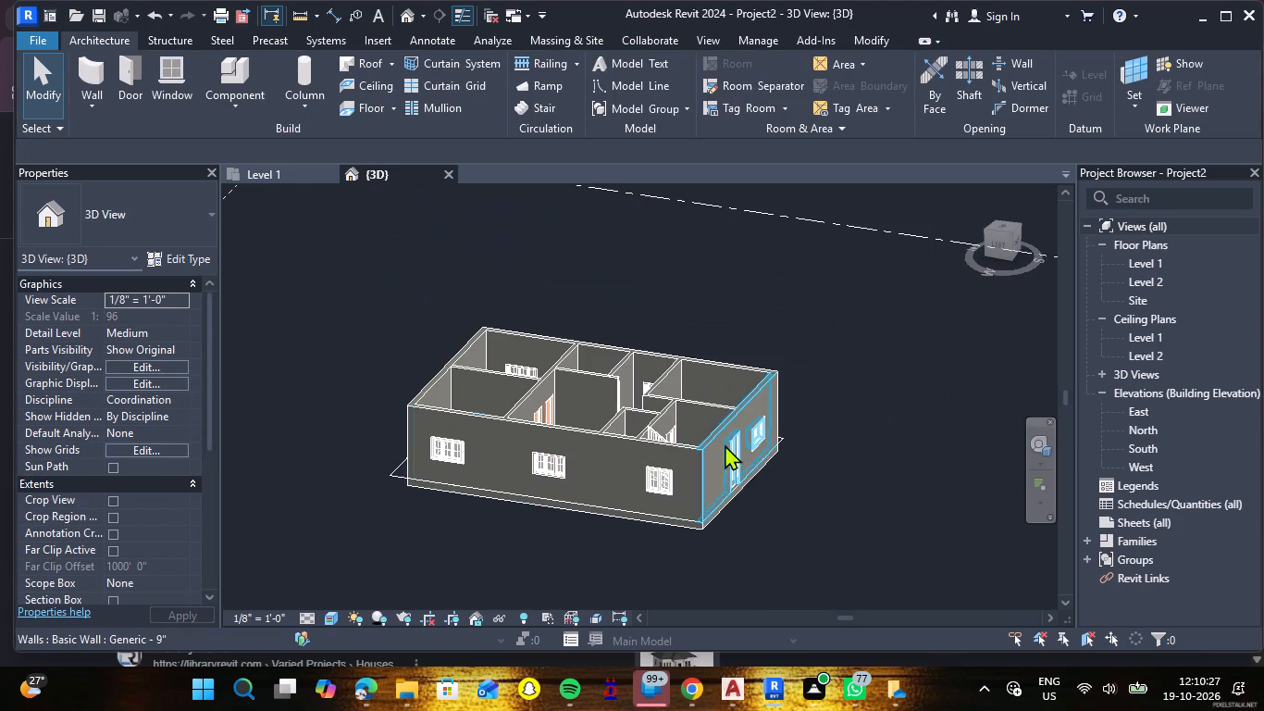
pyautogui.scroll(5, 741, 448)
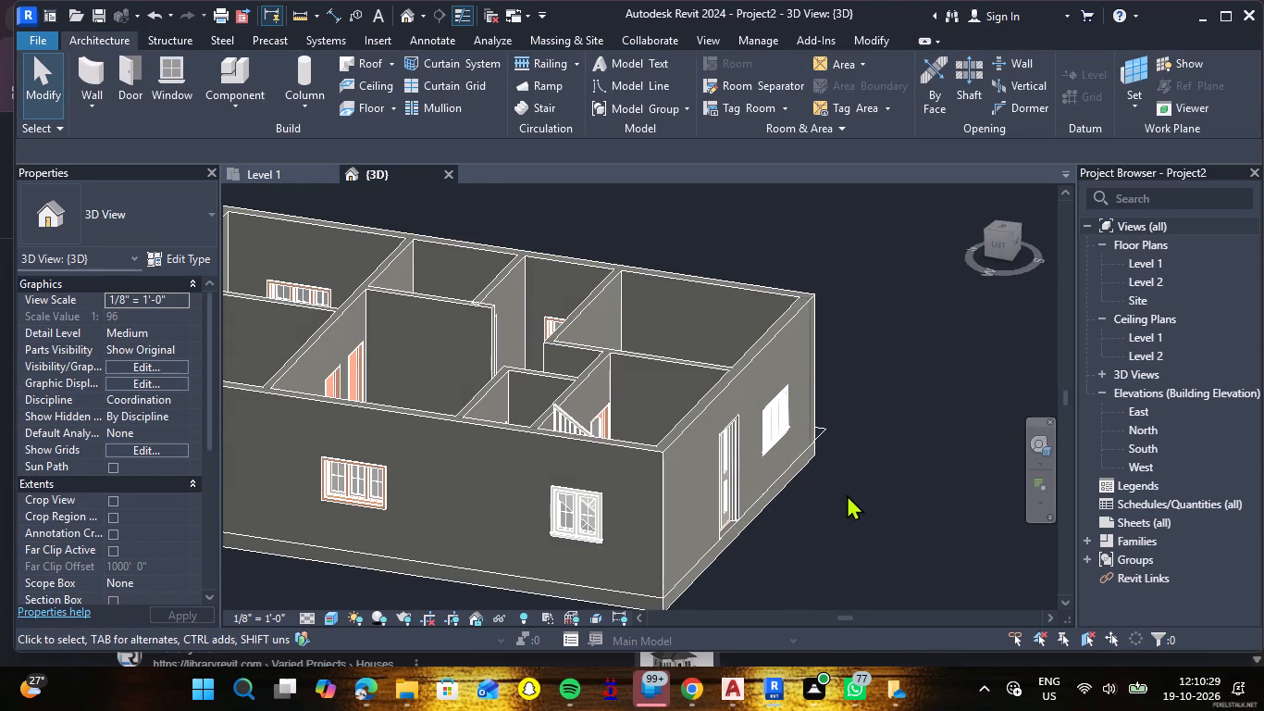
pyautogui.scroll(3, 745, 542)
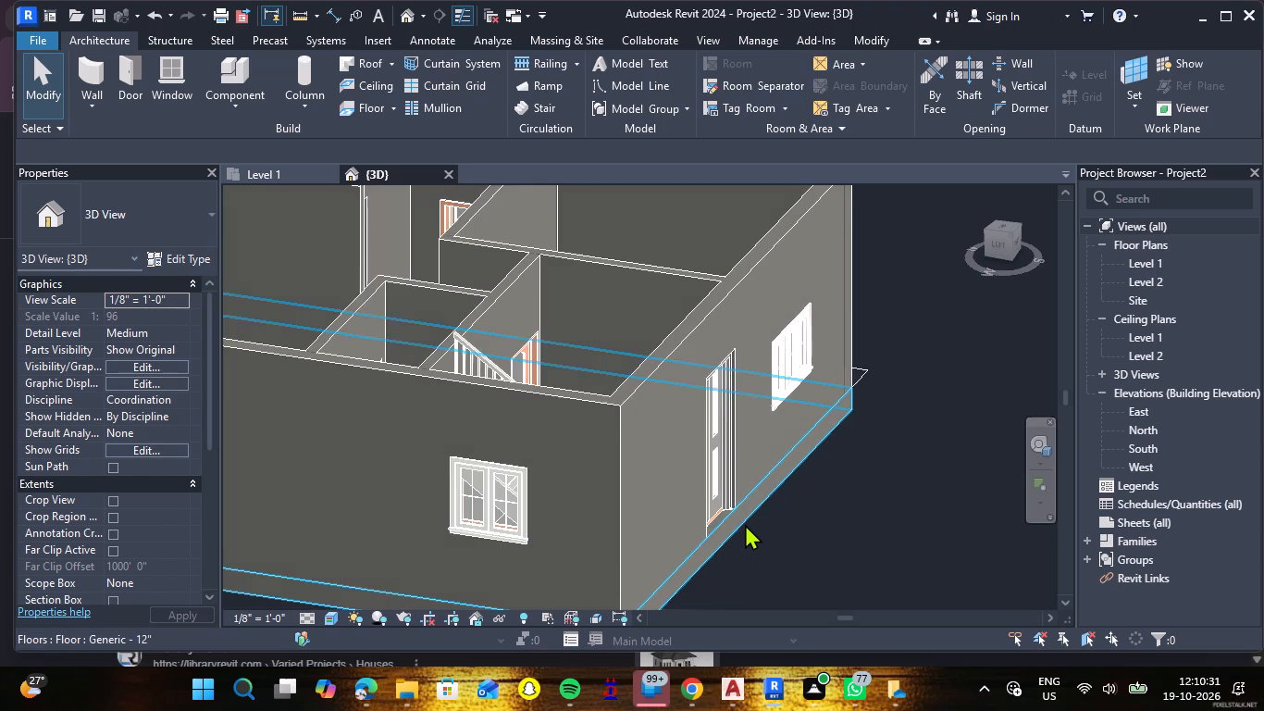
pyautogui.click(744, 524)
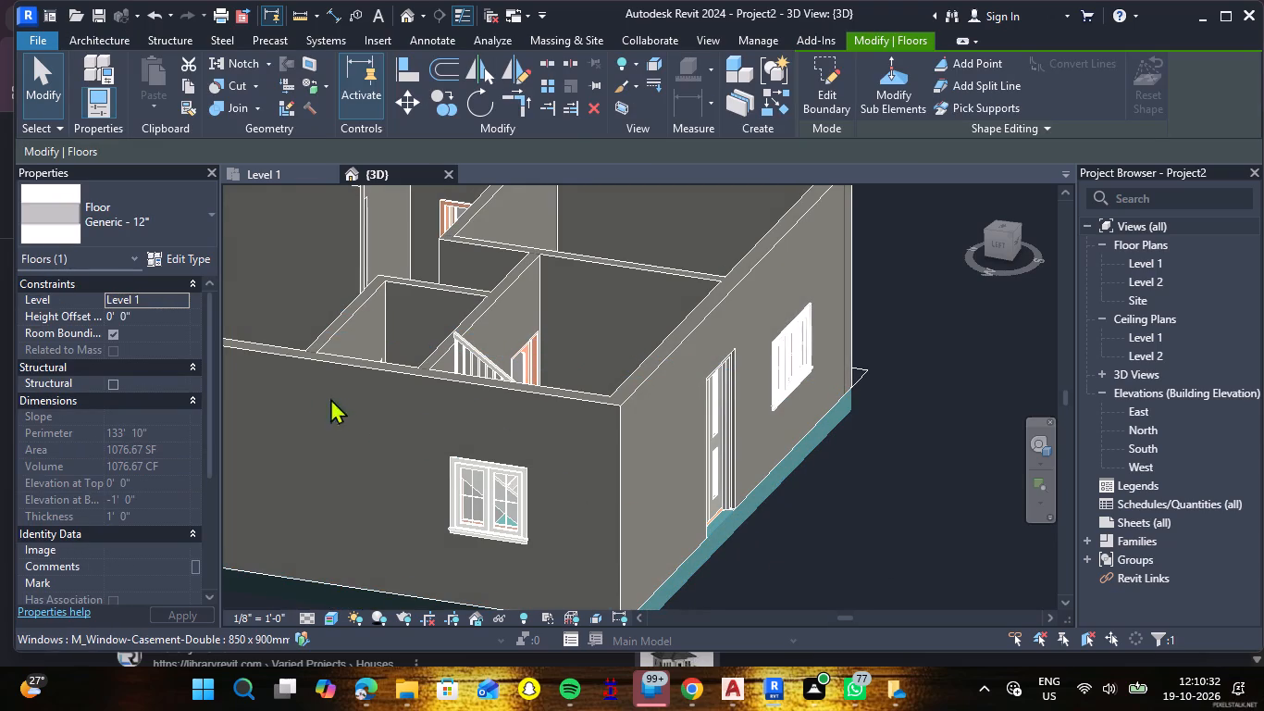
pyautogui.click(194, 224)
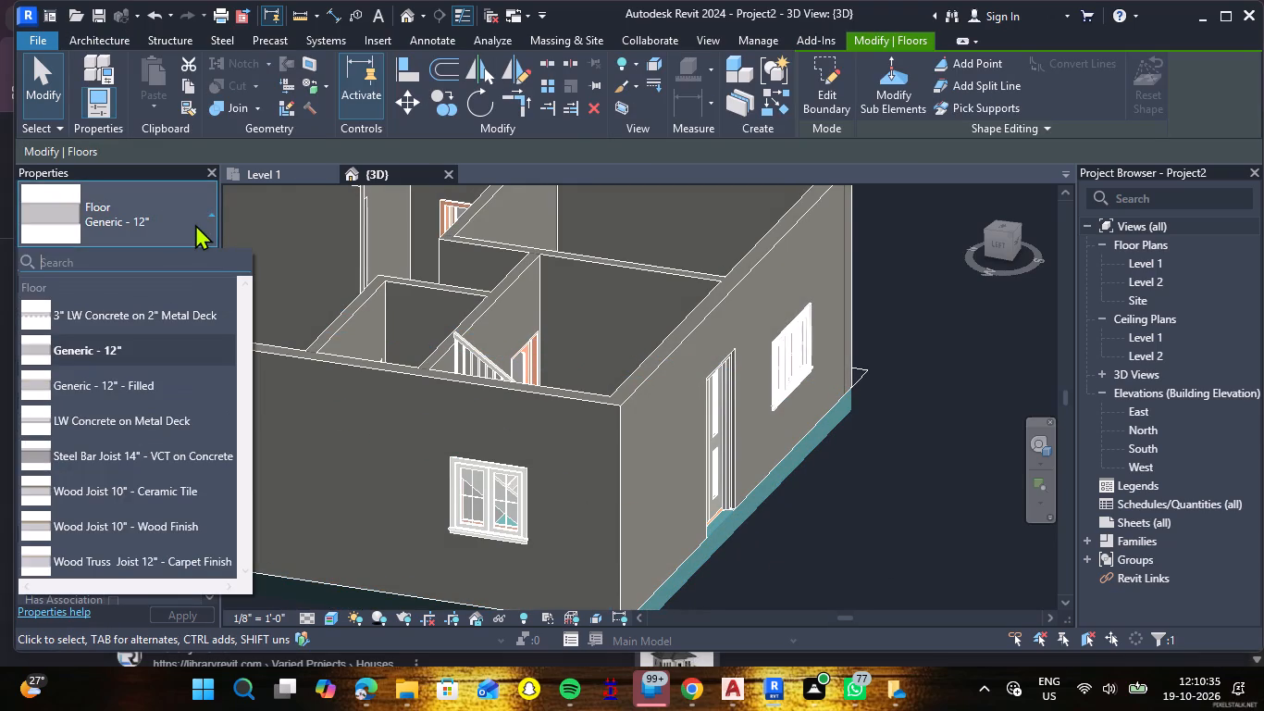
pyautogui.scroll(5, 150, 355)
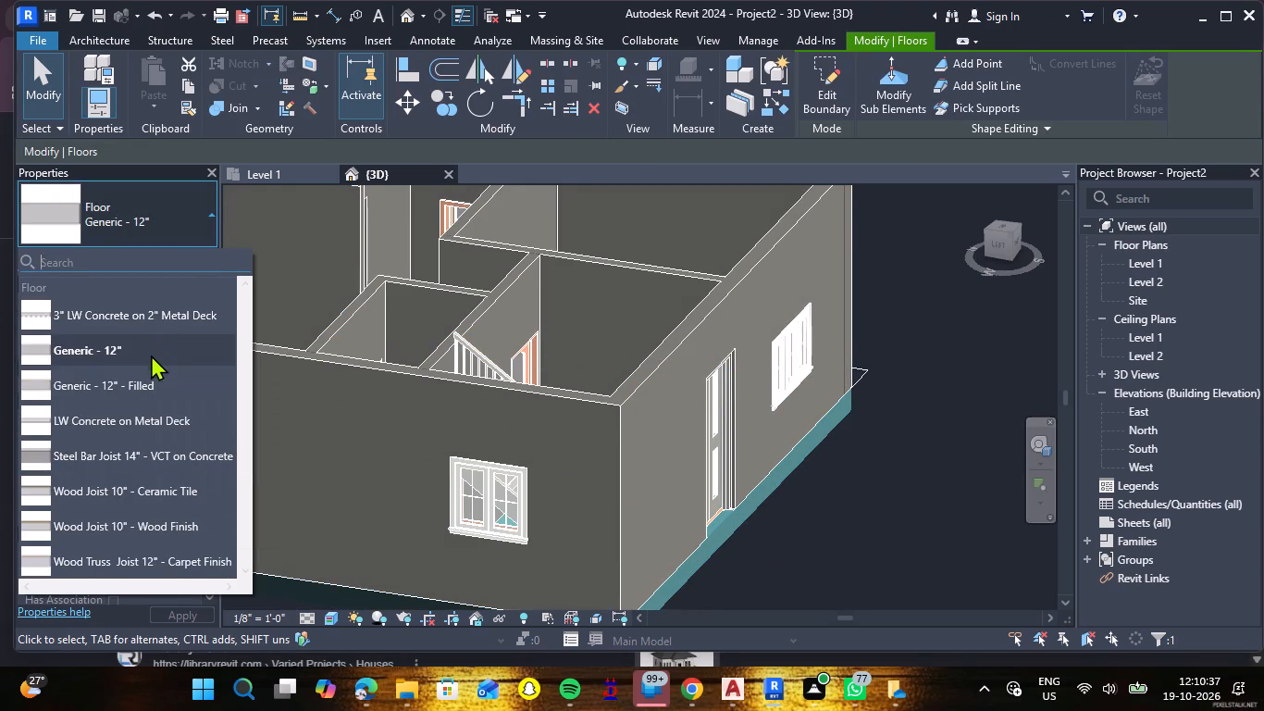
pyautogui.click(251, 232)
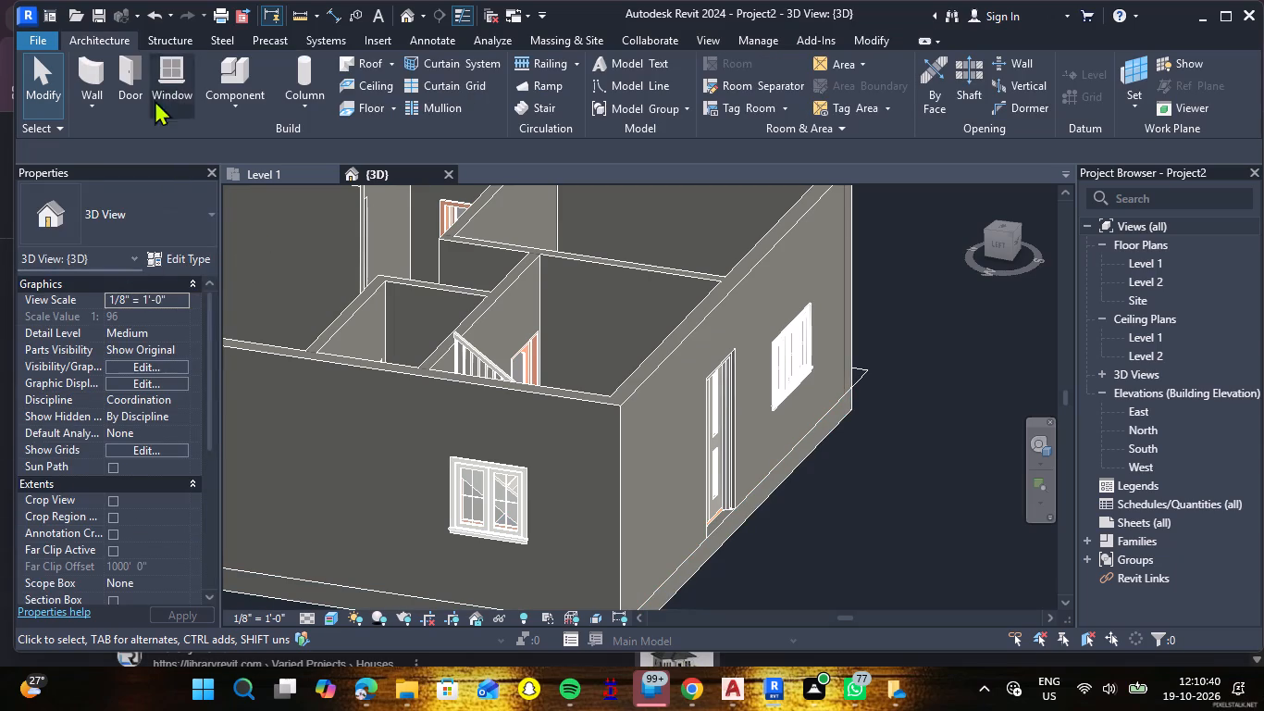
# Duplicate the house floor slab's Generic - 12" type under the name Generic - 6".
pyautogui.click(688, 580)
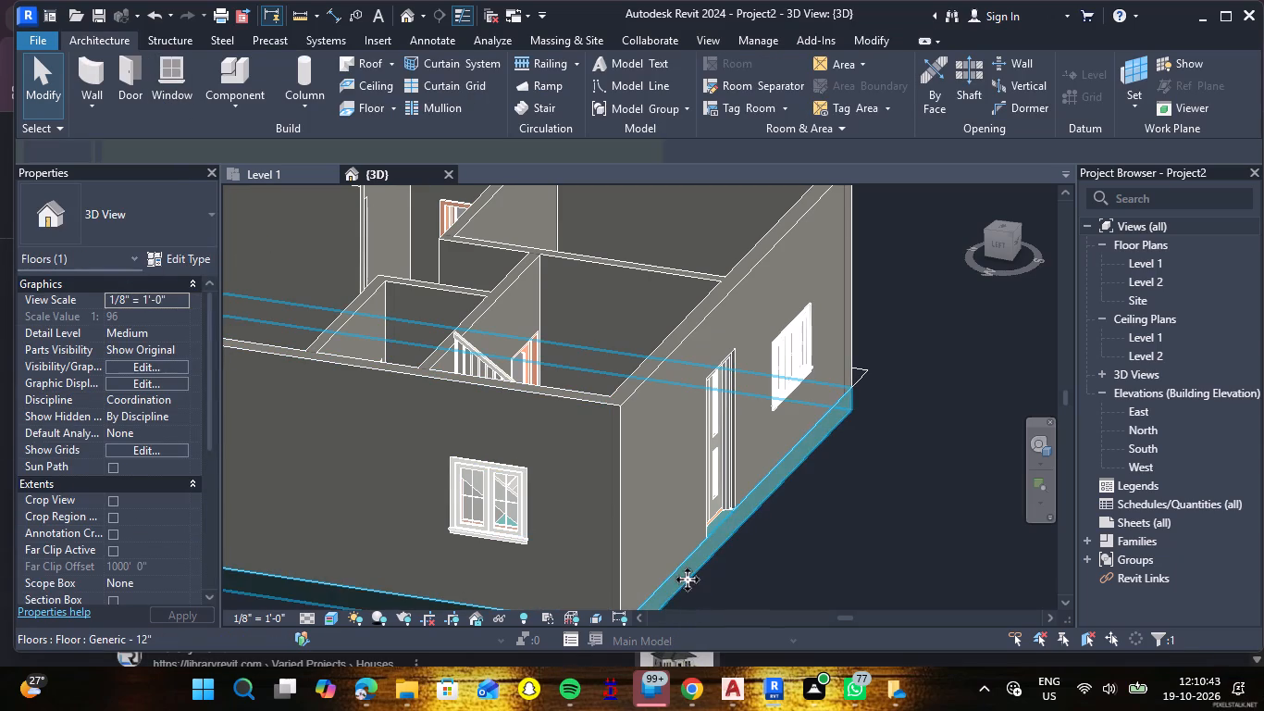
pyautogui.click(169, 262)
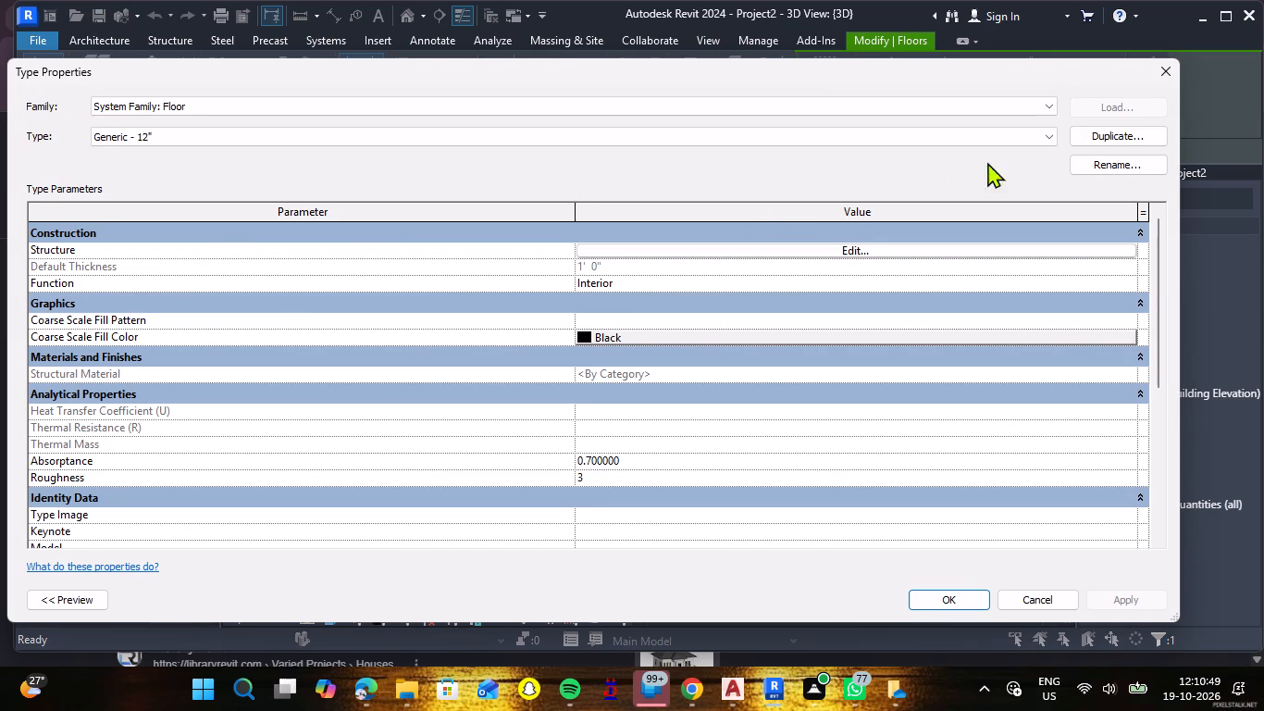
pyautogui.click(1084, 141)
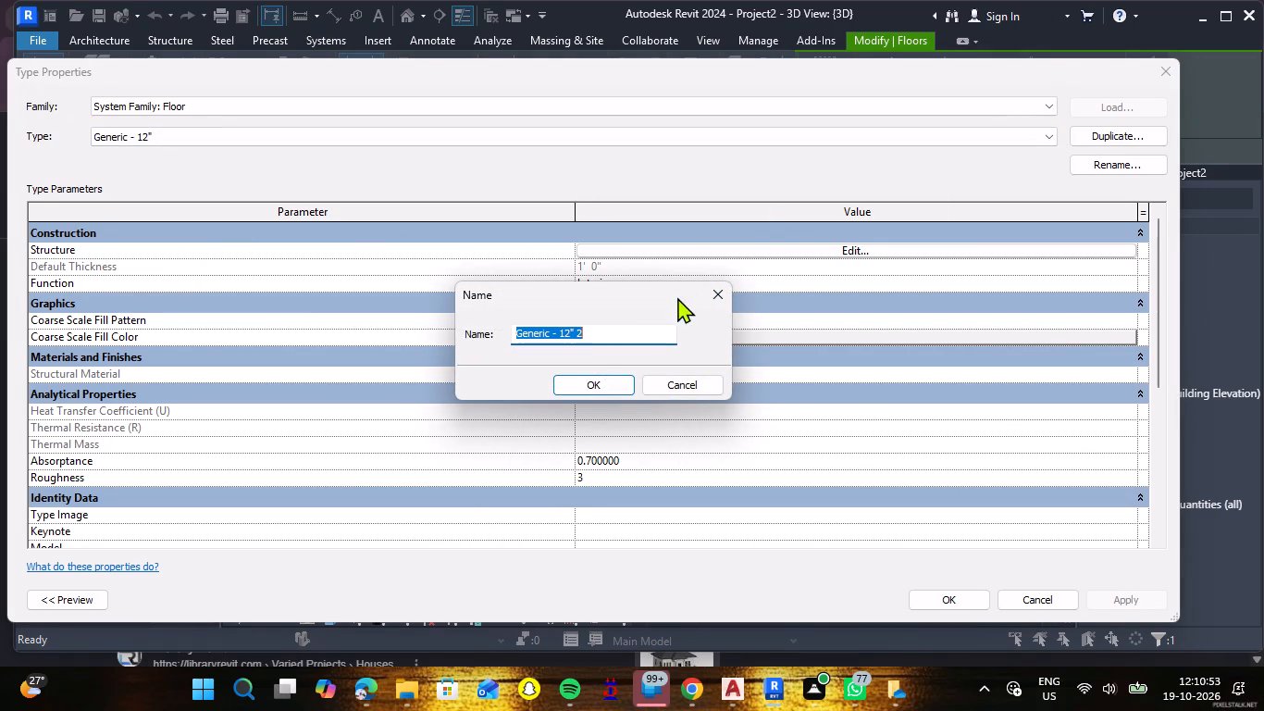
pyautogui.click(638, 341)
pyautogui.press('BackSpace')
pyautogui.press('BackSpace')
pyautogui.press('BackSpace')
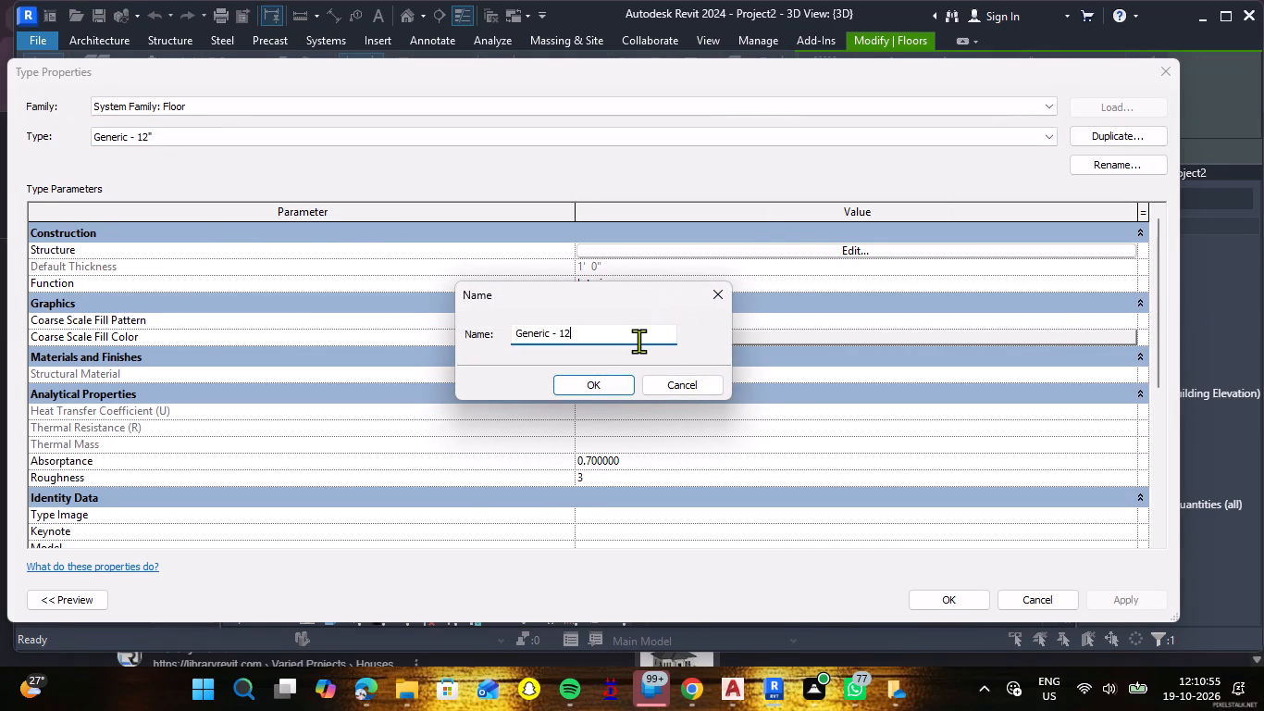
pyautogui.press('BackSpace')
pyautogui.press('BackSpace')
pyautogui.write('6"')
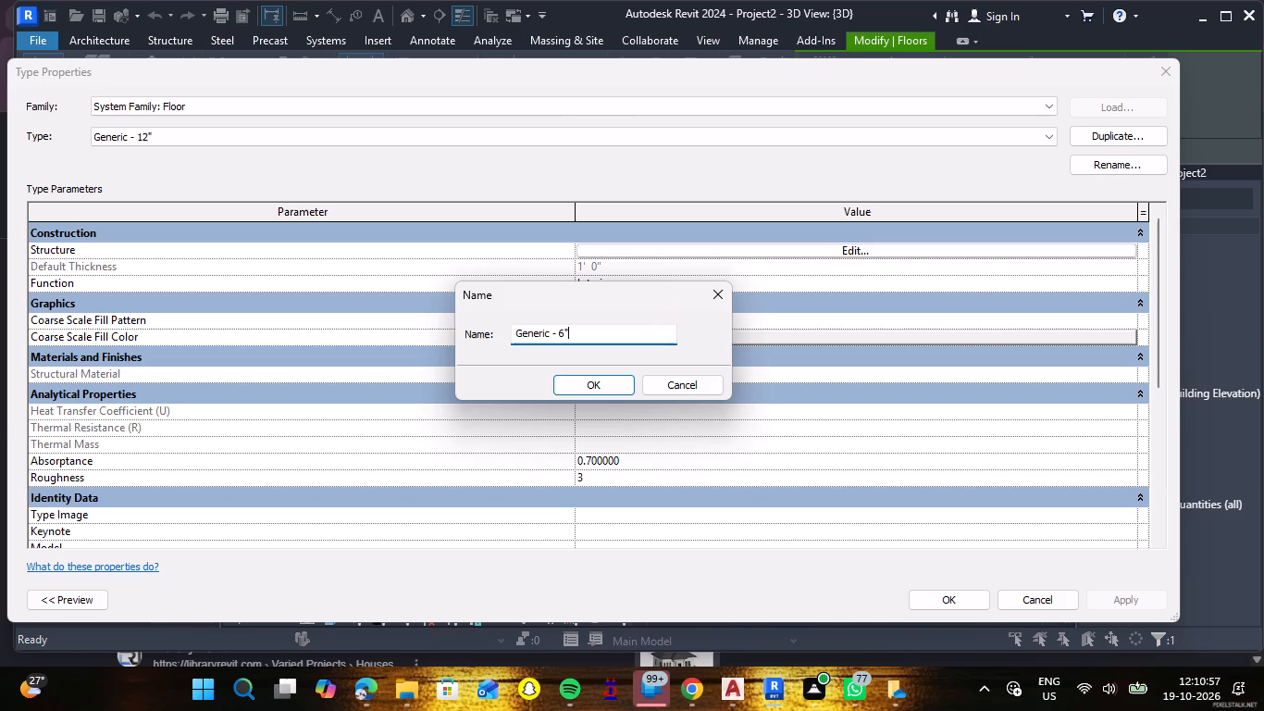
pyautogui.click(570, 397)
pyautogui.click(579, 392)
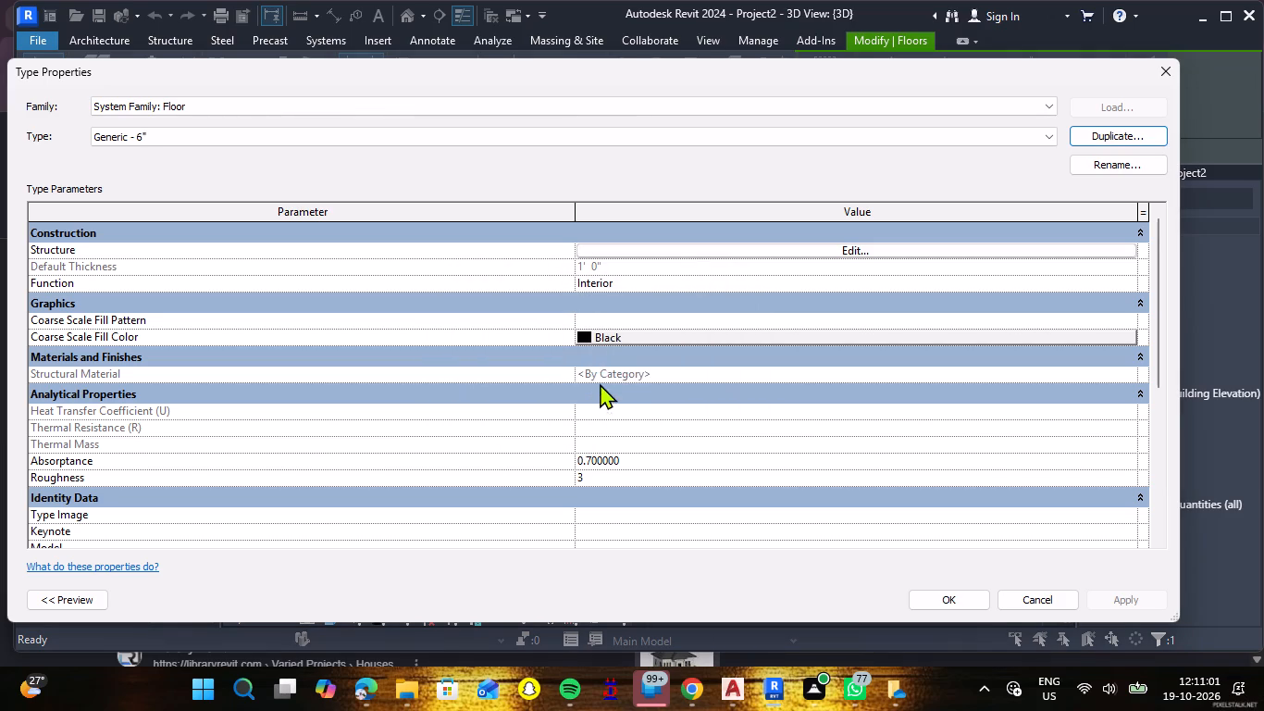
# Set the structure layer thickness of the Generic - 6" floor type to 6" and apply it to the slab.
pyautogui.click(821, 249)
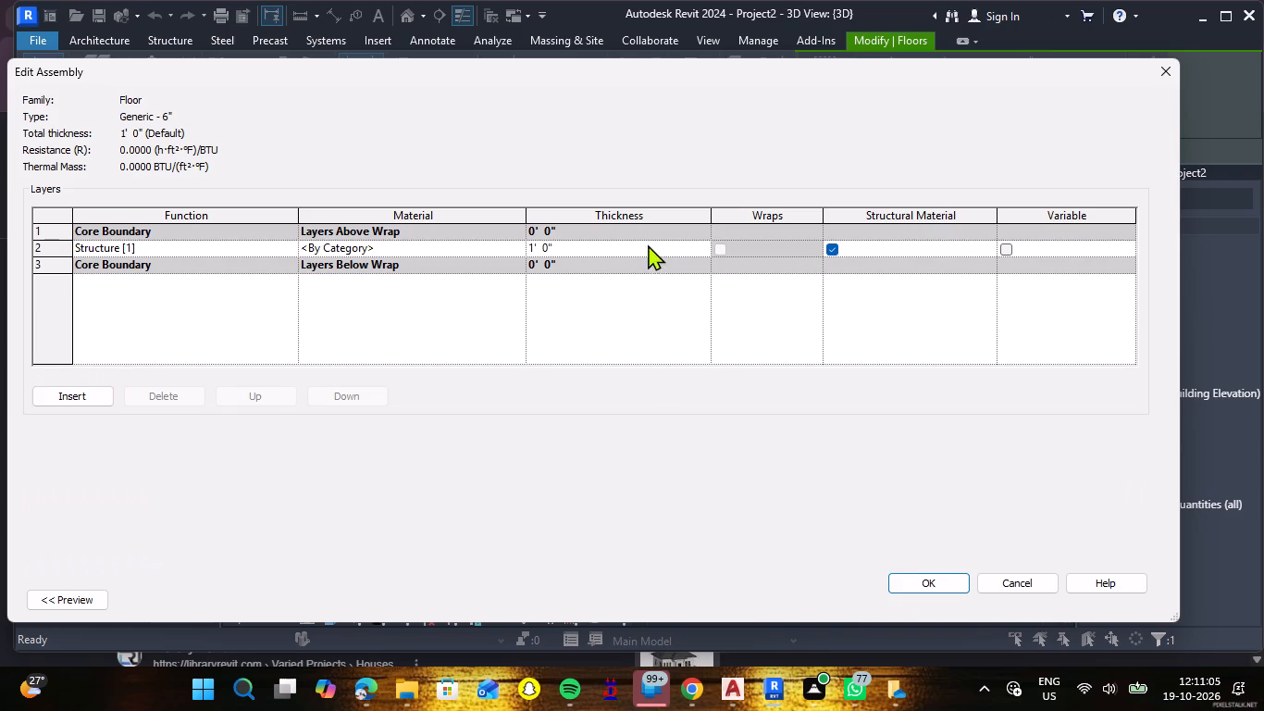
pyautogui.click(642, 249)
pyautogui.write('6"')
pyautogui.press('Return')
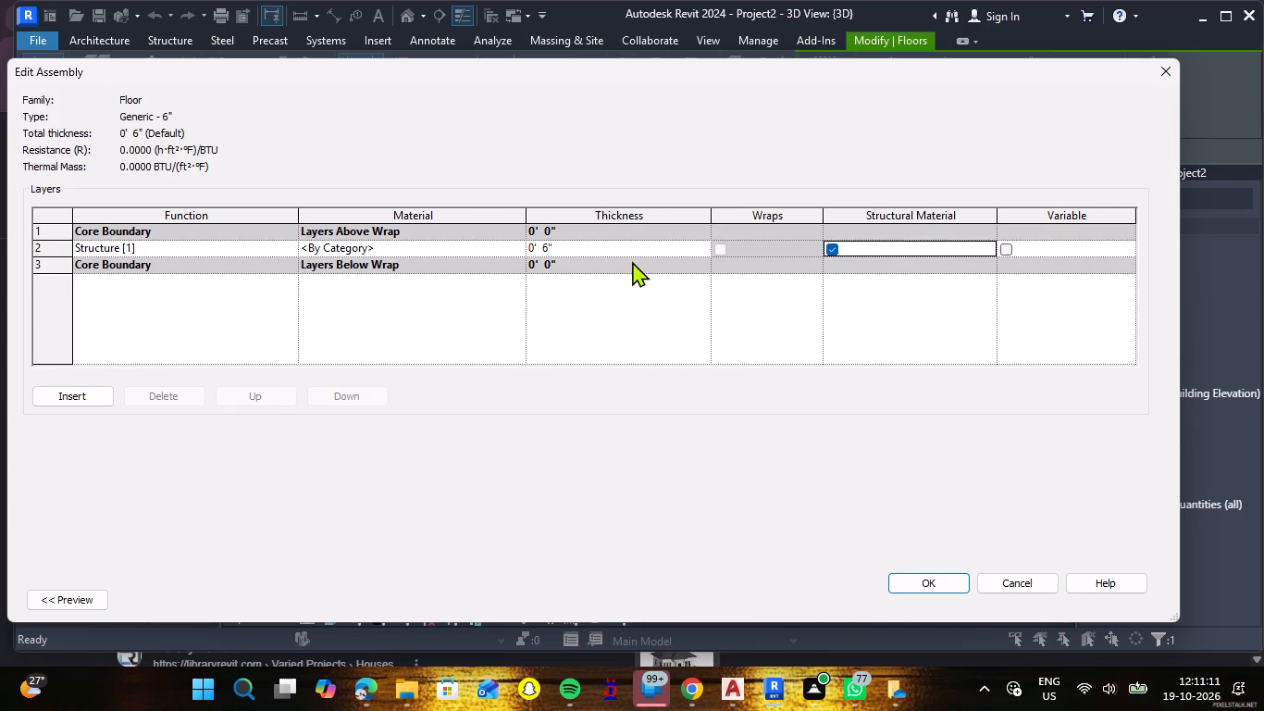
pyautogui.press('Return')
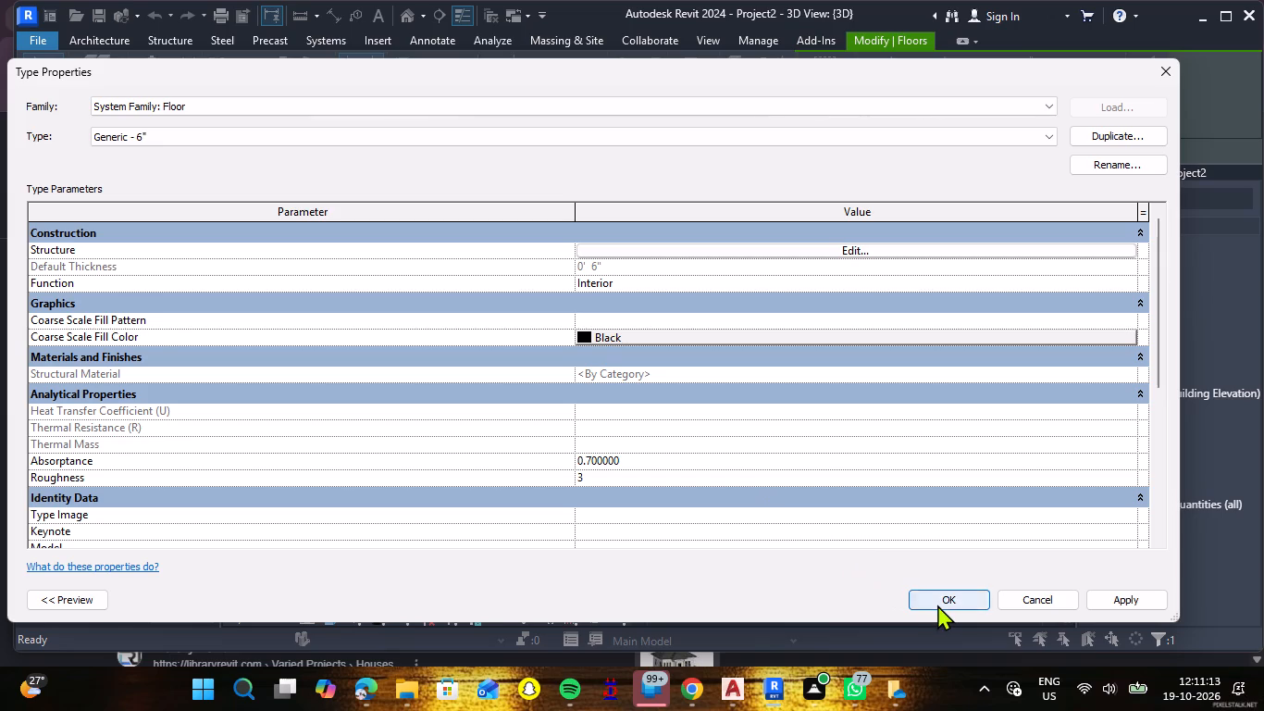
pyautogui.click(937, 605)
pyautogui.click(843, 493)
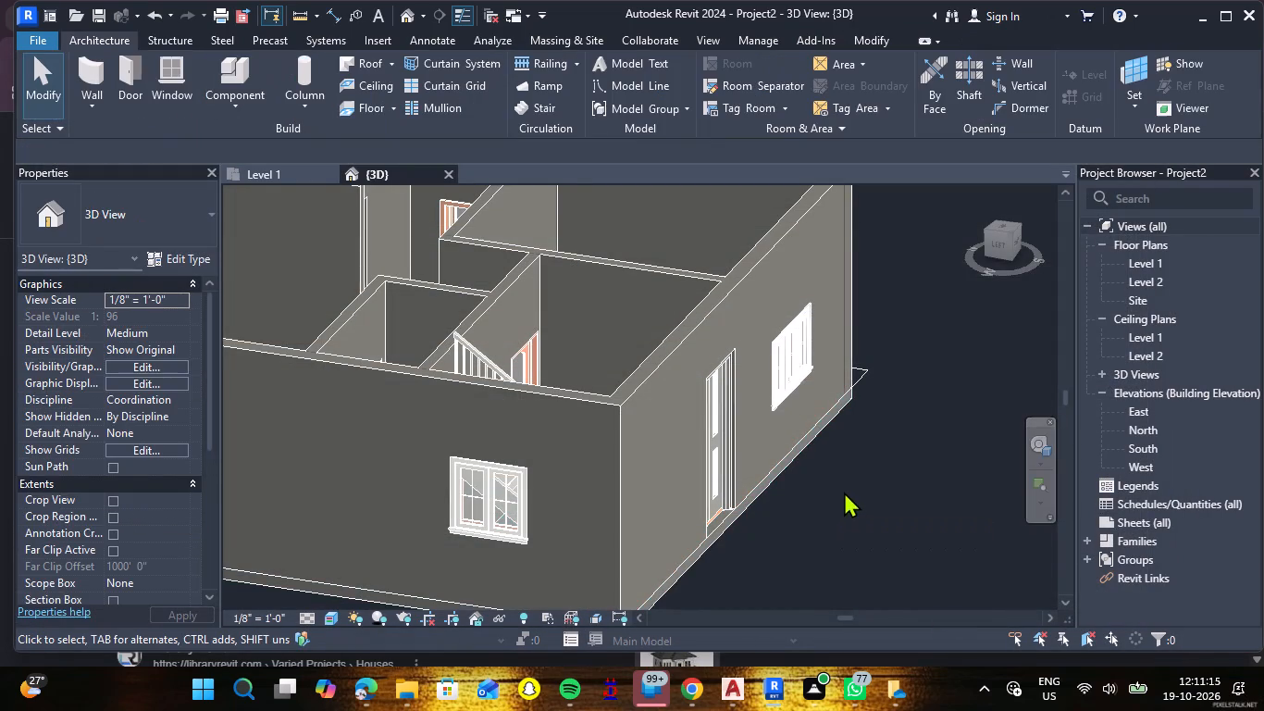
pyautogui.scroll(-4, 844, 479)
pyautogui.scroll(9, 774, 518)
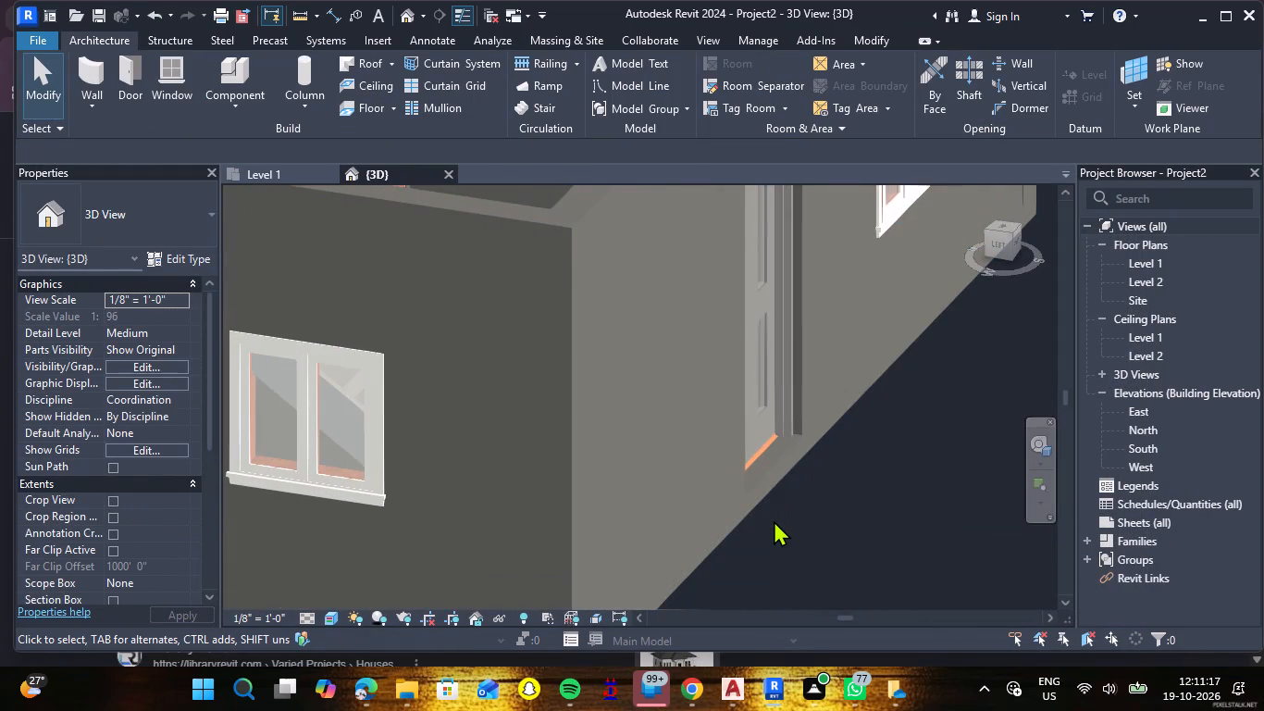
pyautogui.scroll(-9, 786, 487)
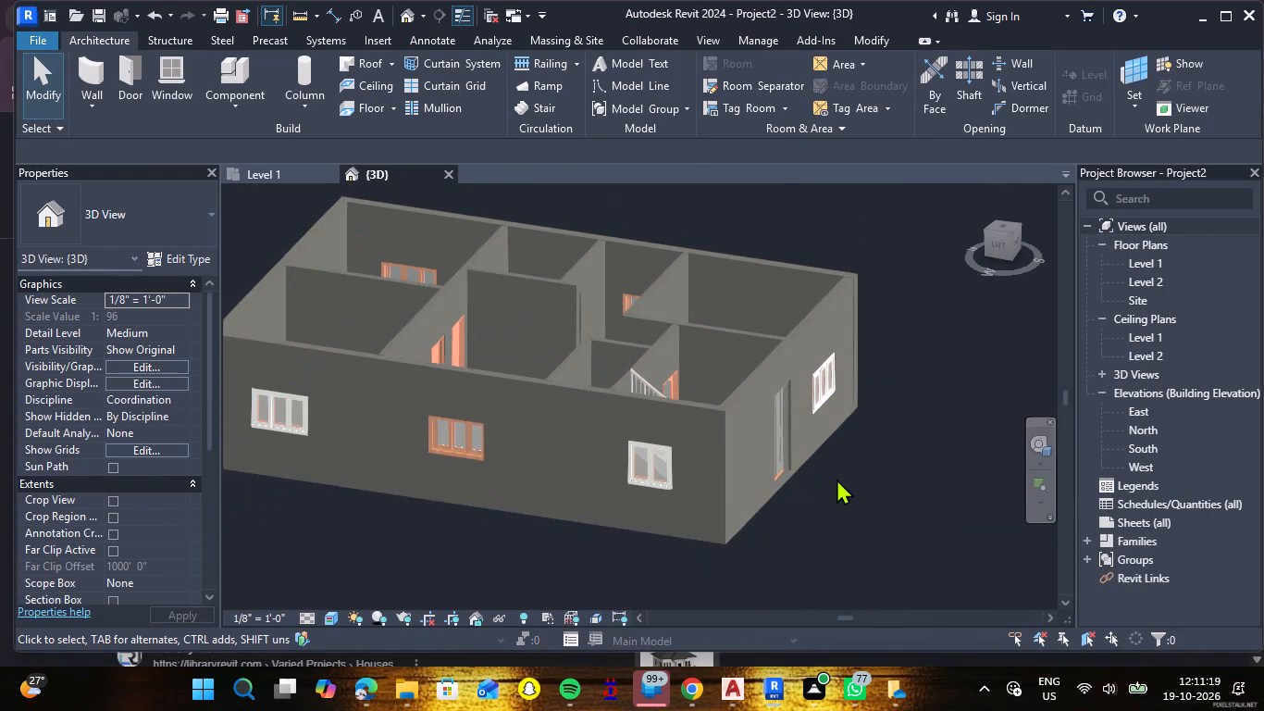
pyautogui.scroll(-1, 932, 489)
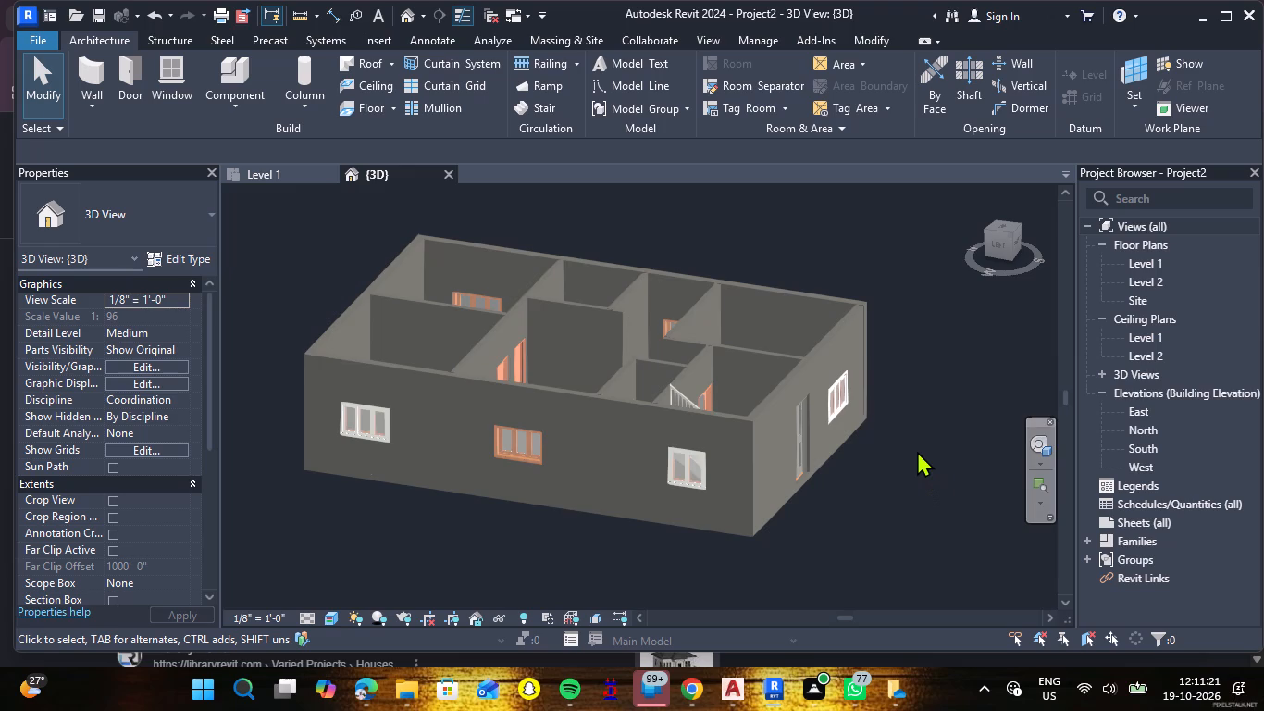
# On the Level 1 plan, draw a closed rectangular Generic - 9" boundary wall 4' high around the house, about 56' by 58'.
pyautogui.click(265, 170)
pyautogui.scroll(-3, 397, 269)
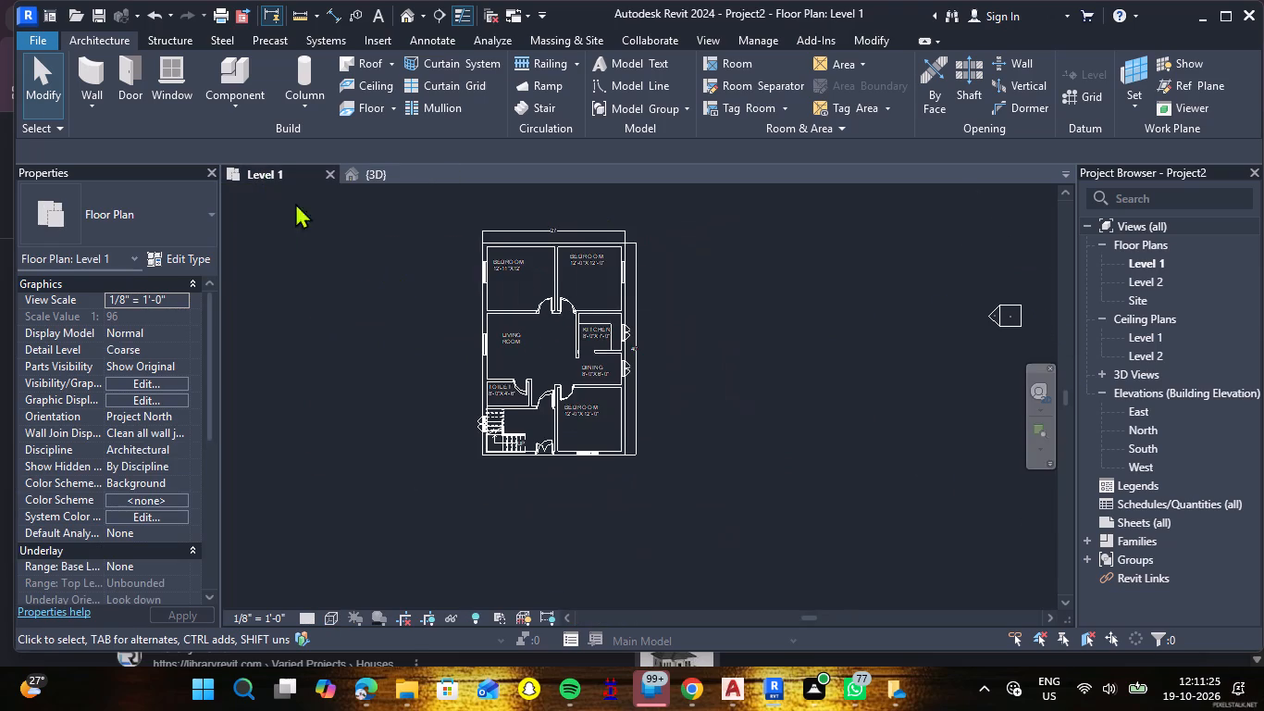
pyautogui.click(105, 77)
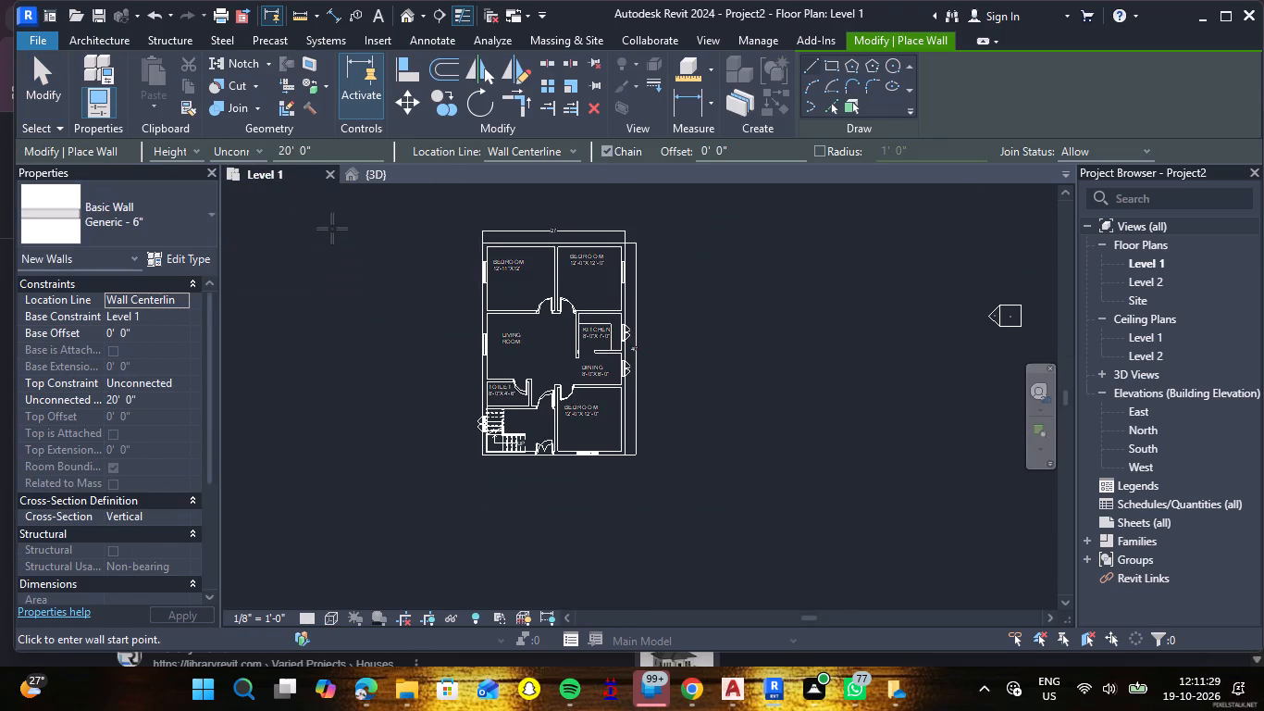
pyautogui.click(214, 219)
pyautogui.scroll(1, 156, 341)
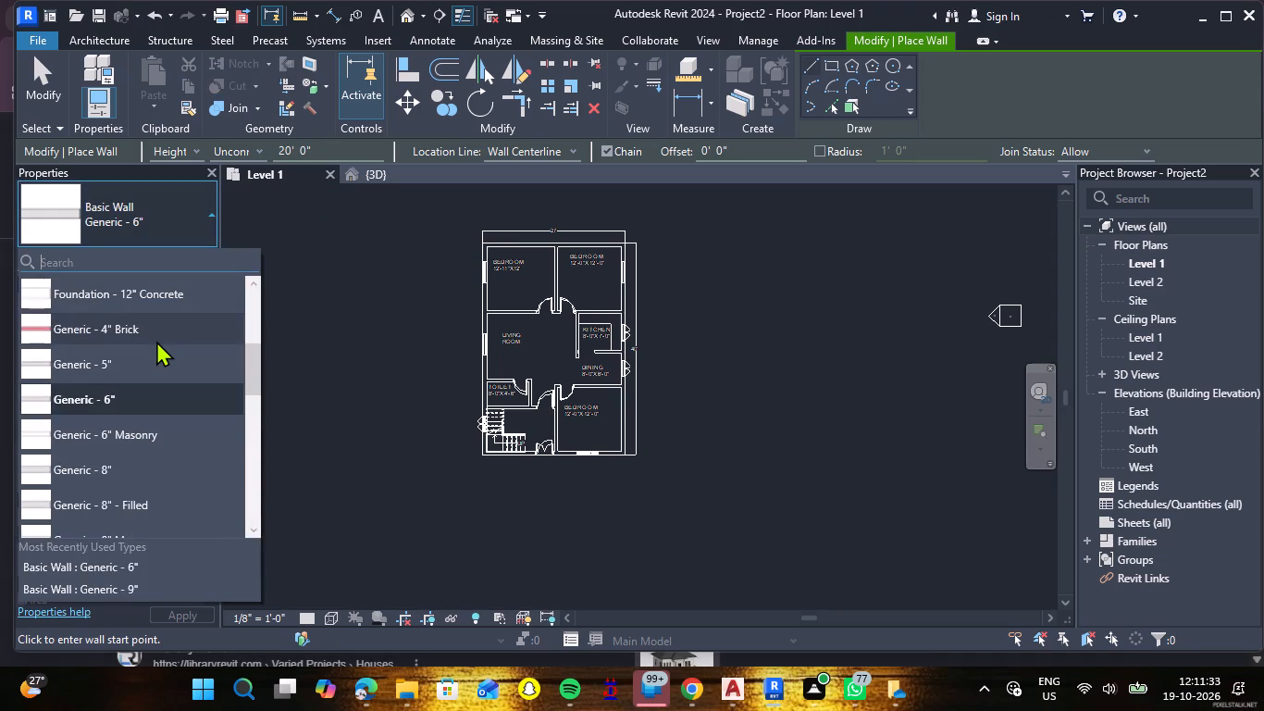
pyautogui.scroll(-1, 157, 341)
pyautogui.click(113, 483)
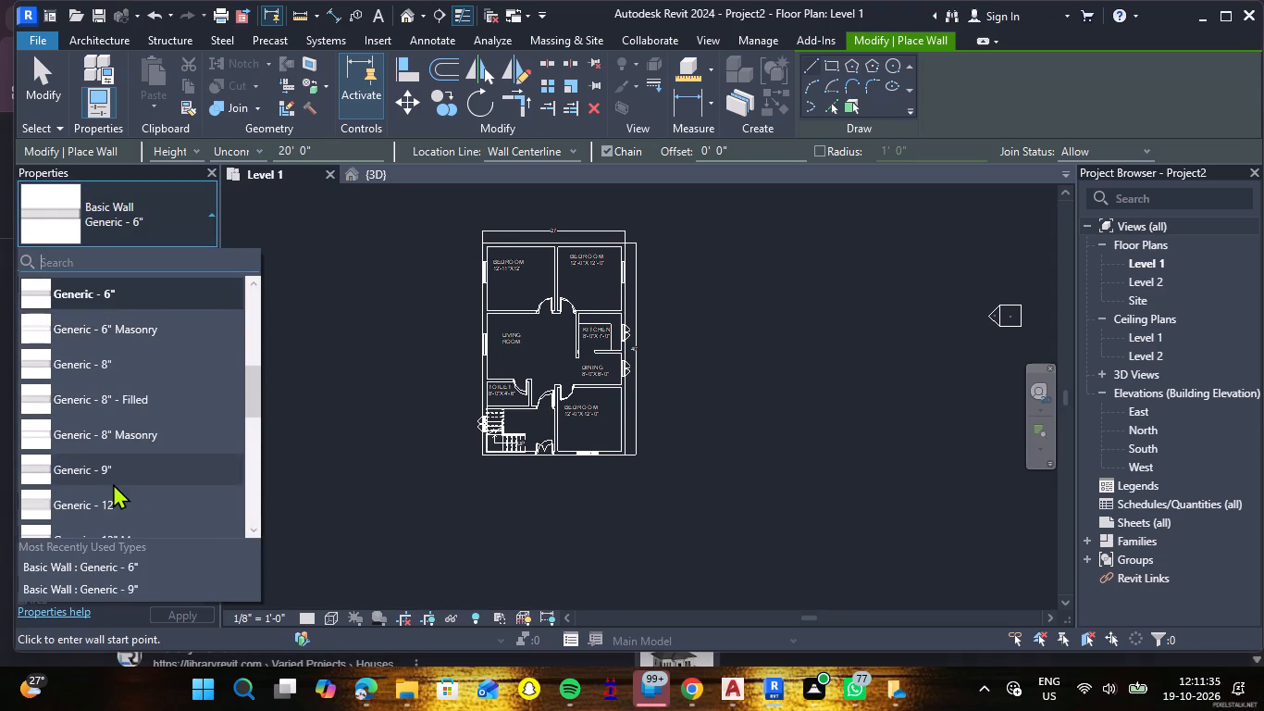
pyautogui.click(155, 394)
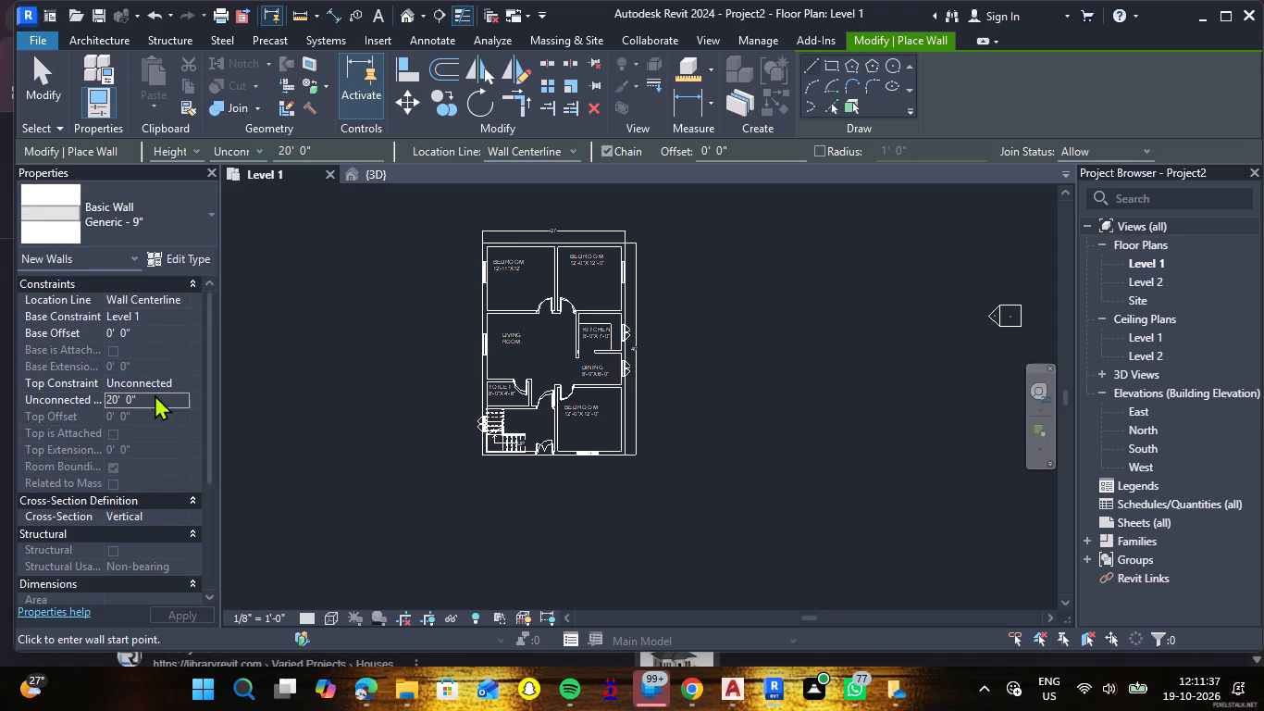
pyautogui.write("4'")
pyautogui.press('Return')
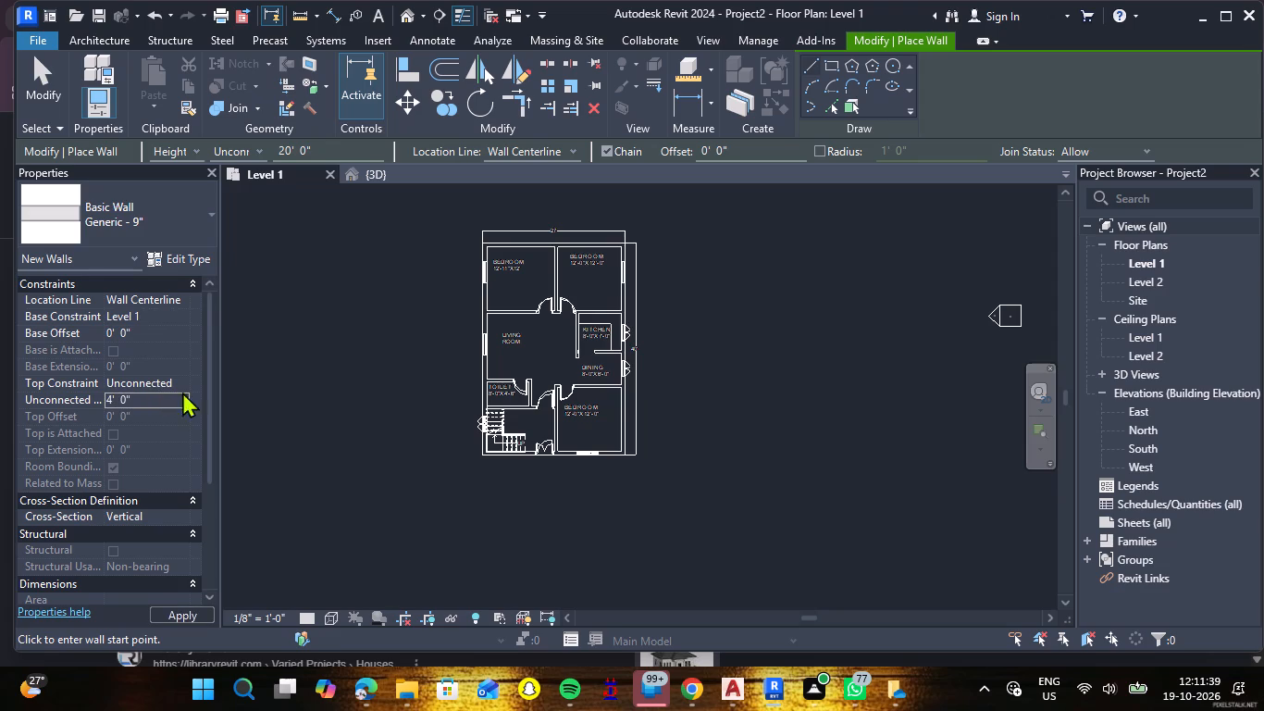
pyautogui.click(401, 208)
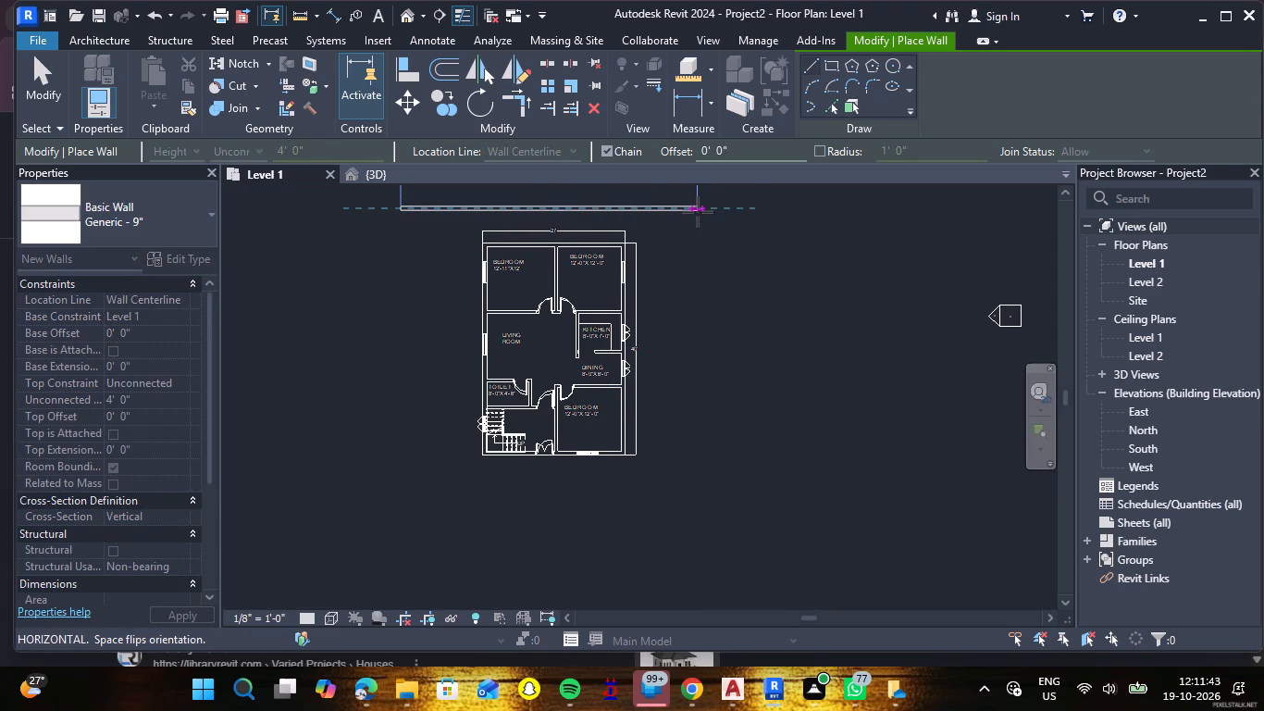
pyautogui.click(698, 212)
pyautogui.click(695, 461)
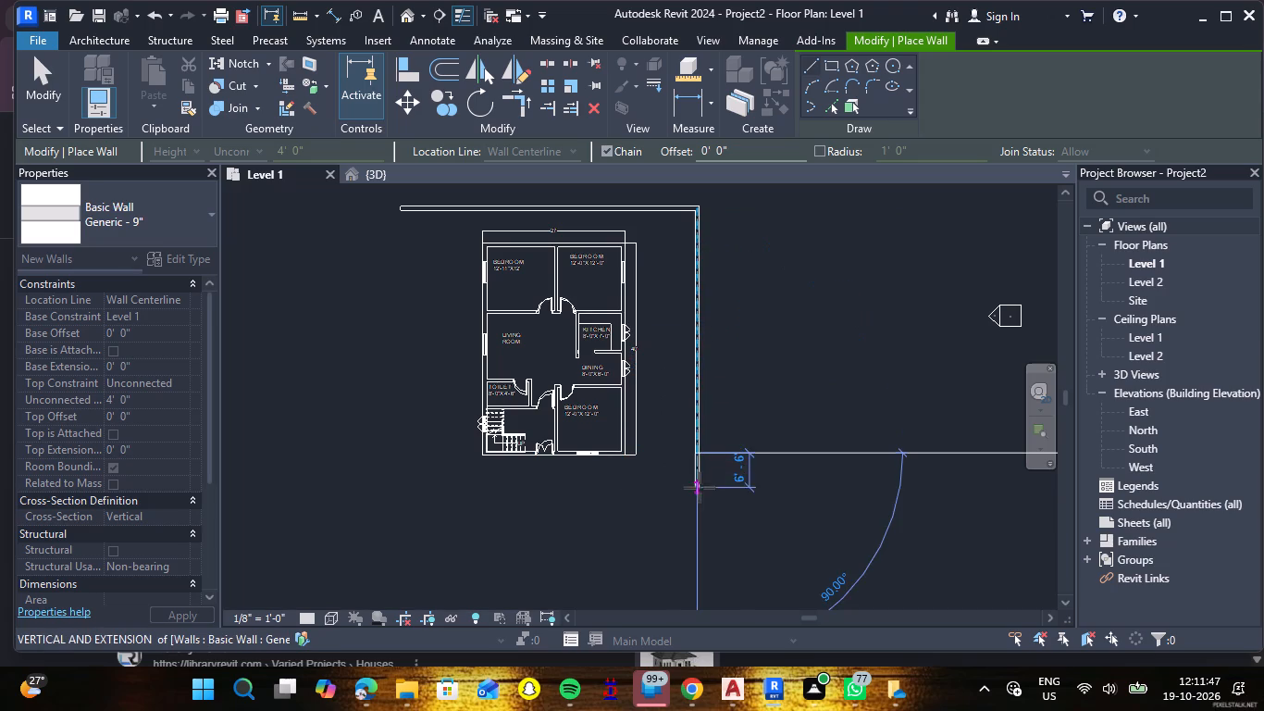
pyautogui.click(698, 518)
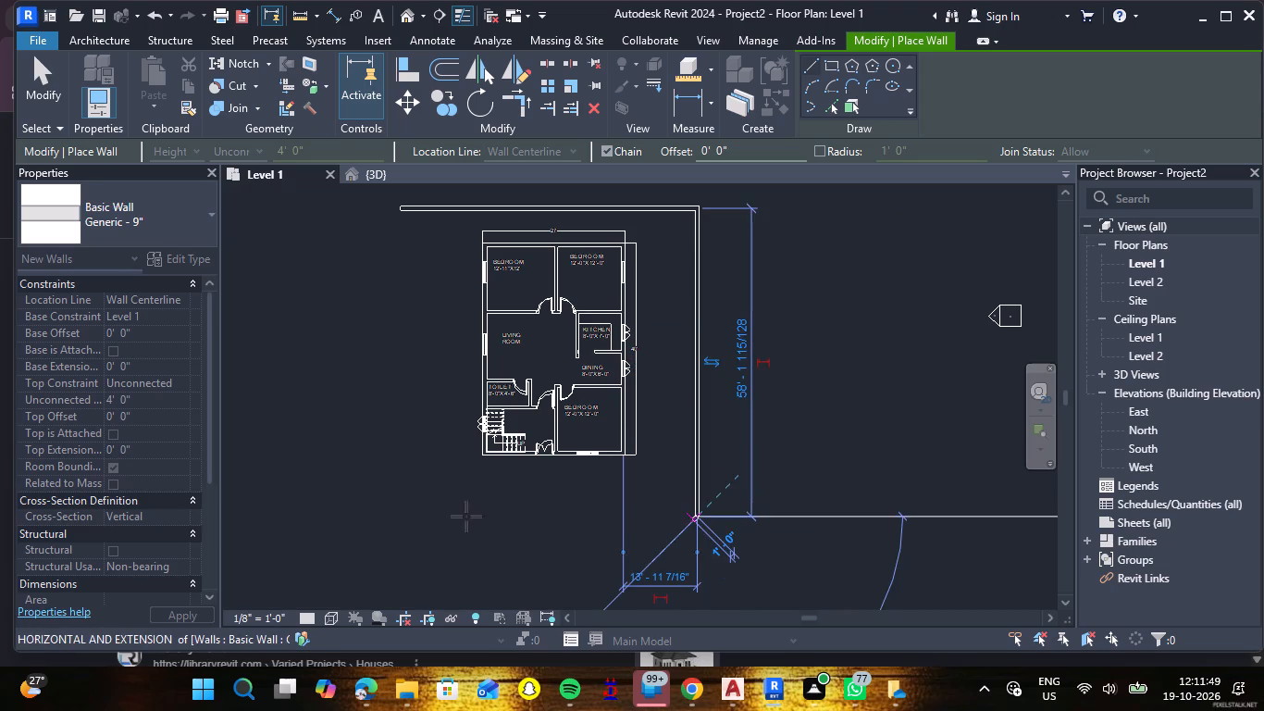
pyautogui.click(396, 525)
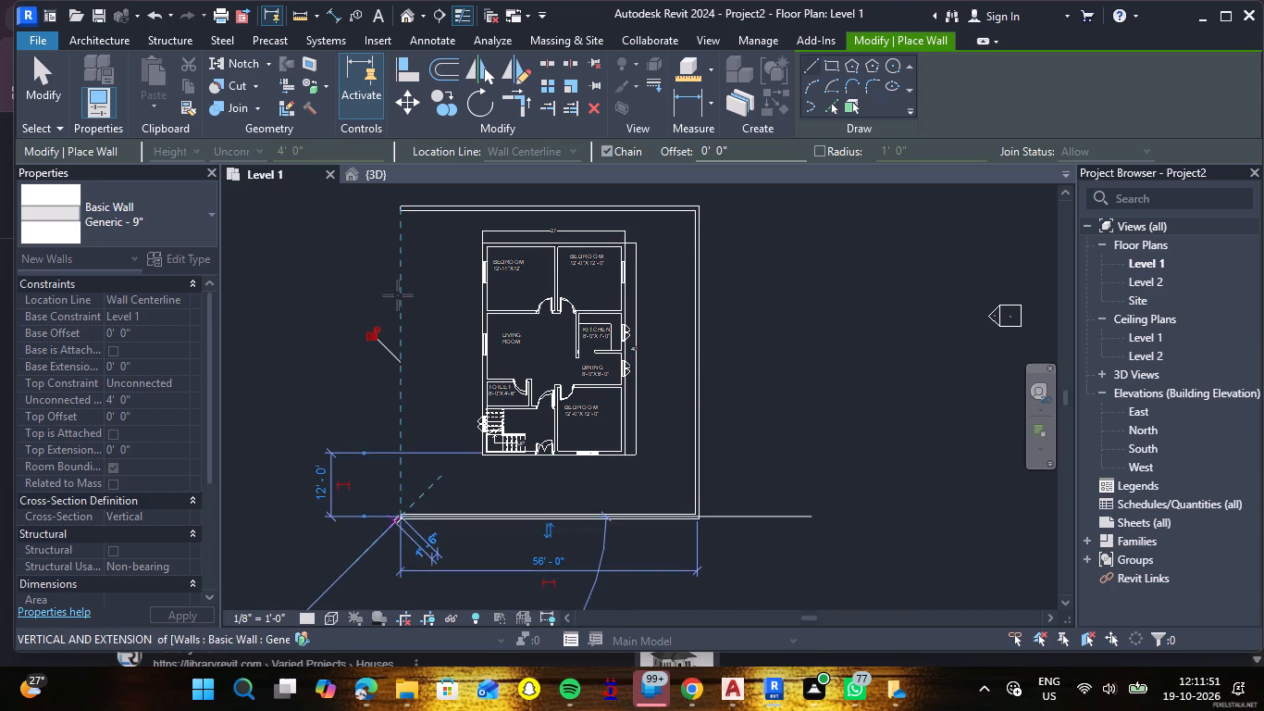
pyautogui.click(394, 212)
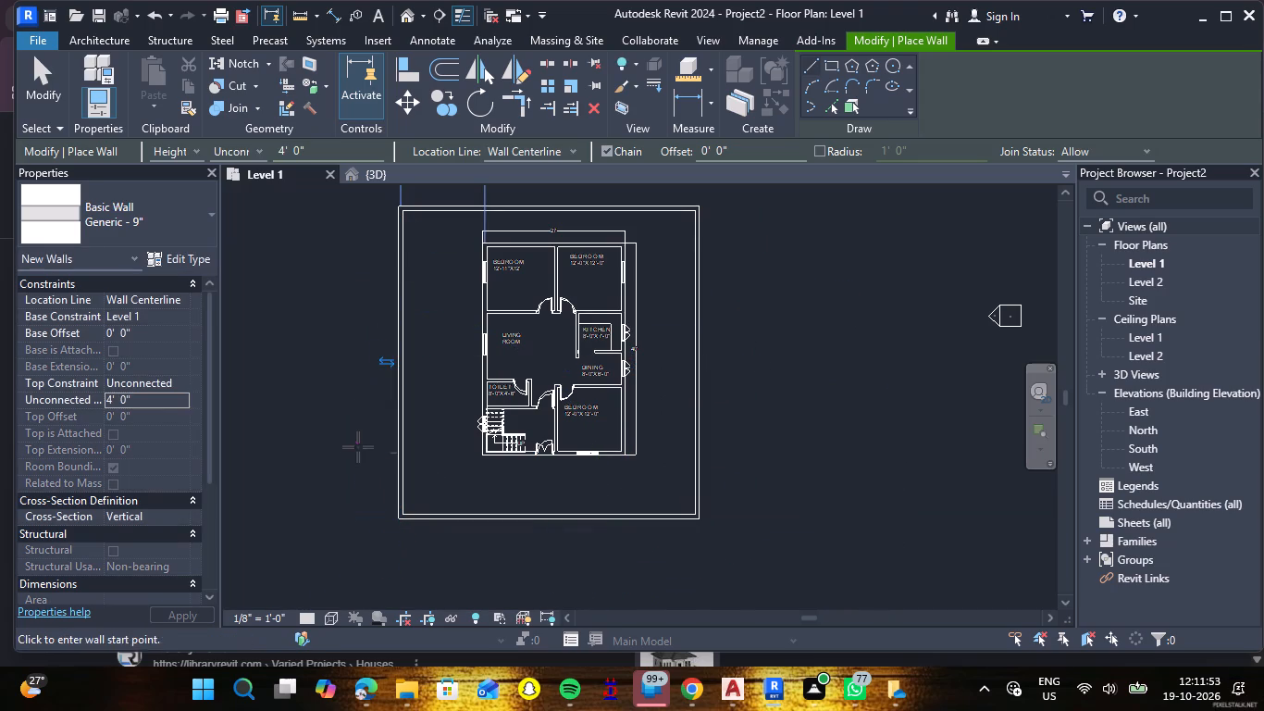
pyautogui.press('Escape')
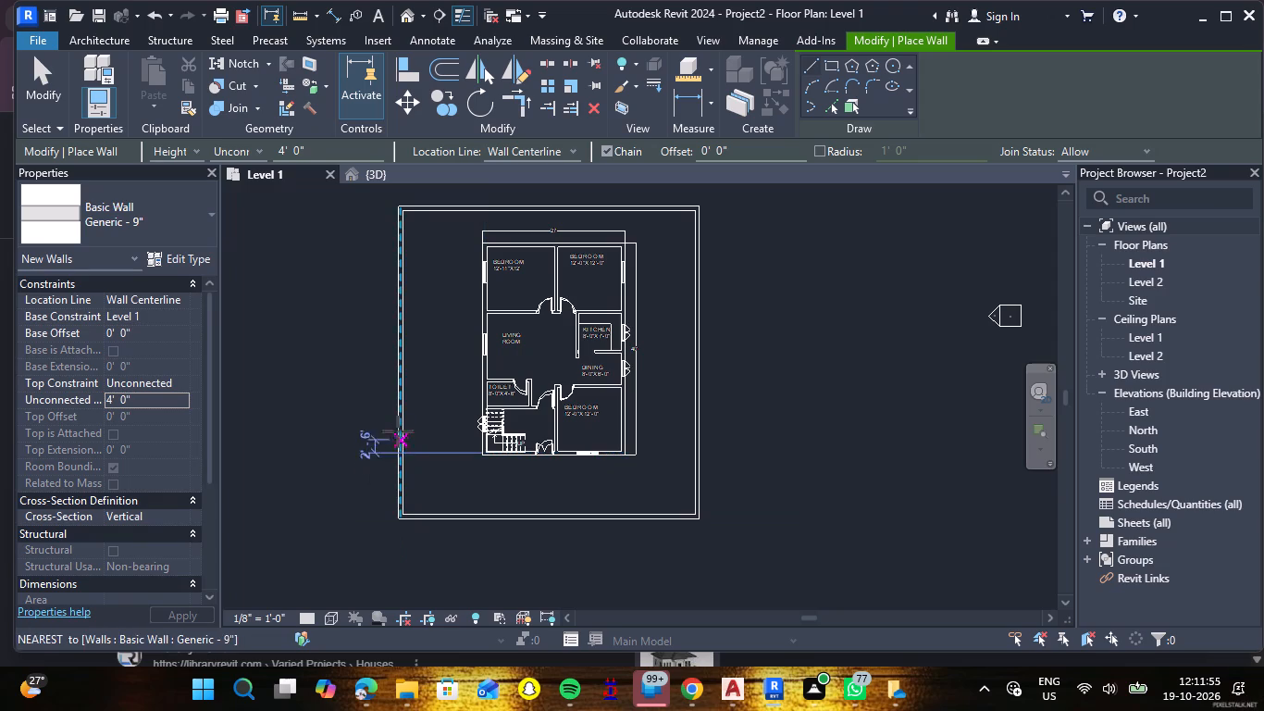
pyautogui.scroll(3, 377, 448)
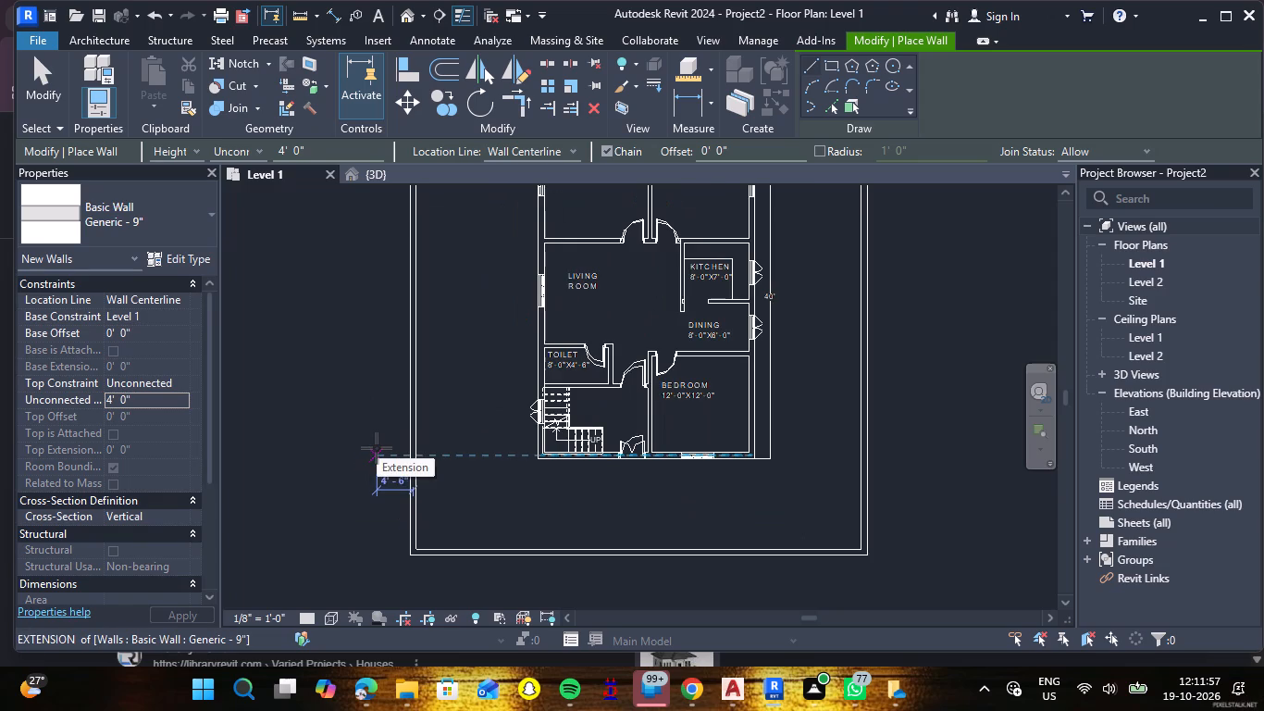
pyautogui.press('Escape')
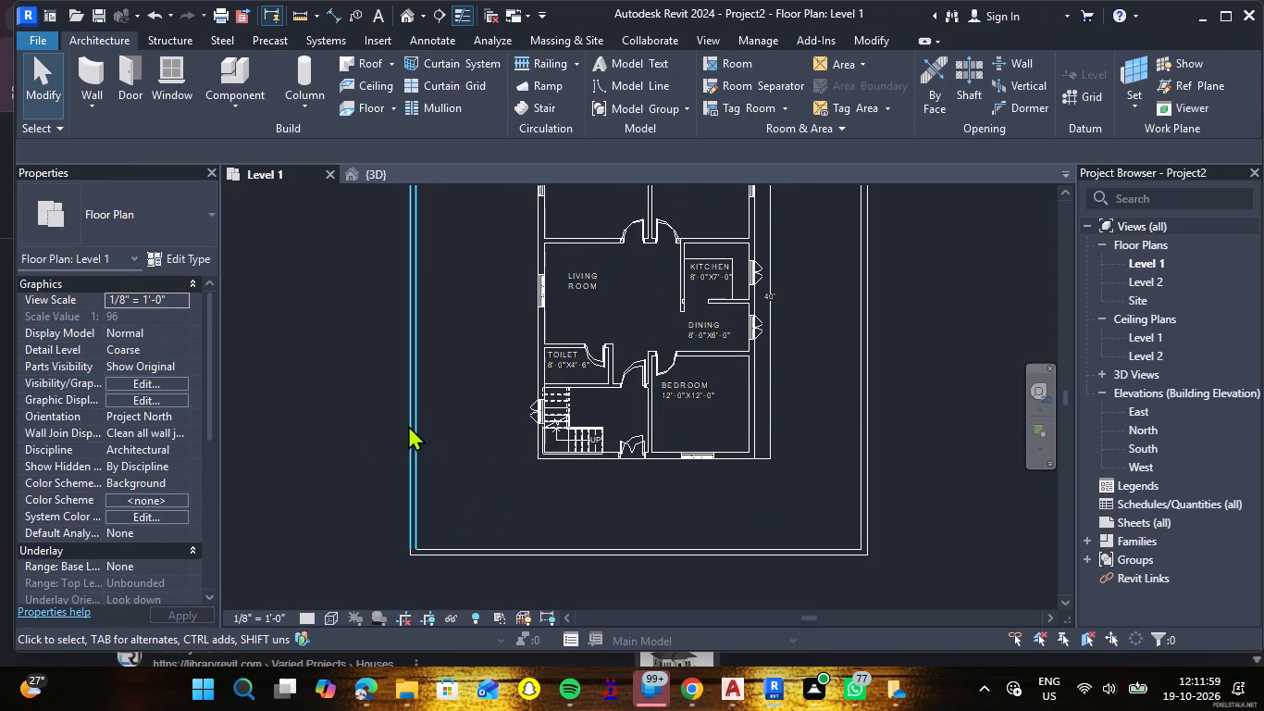
# Cut a rectangular wall opening about 14' 7" wide in the stair-side boundary wall, about 10' 1" from its entrance-end corner.
pyautogui.click(408, 425)
pyautogui.click(955, 80)
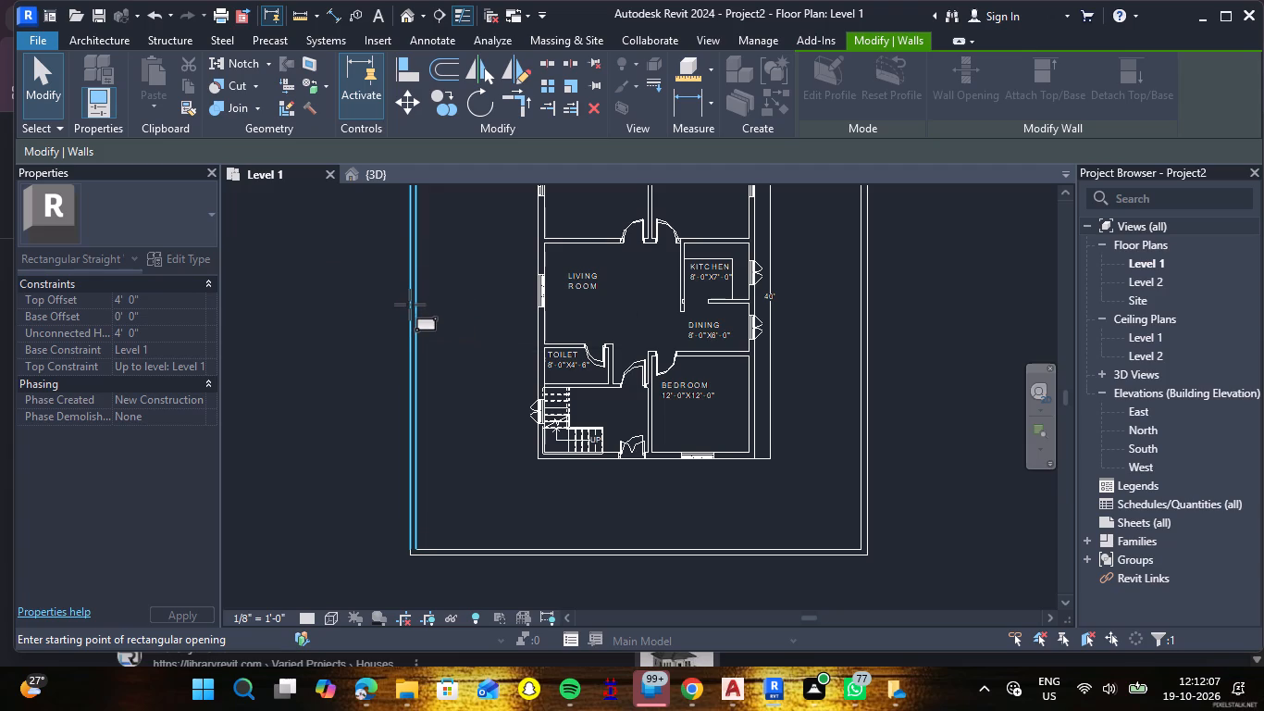
pyautogui.click(412, 353)
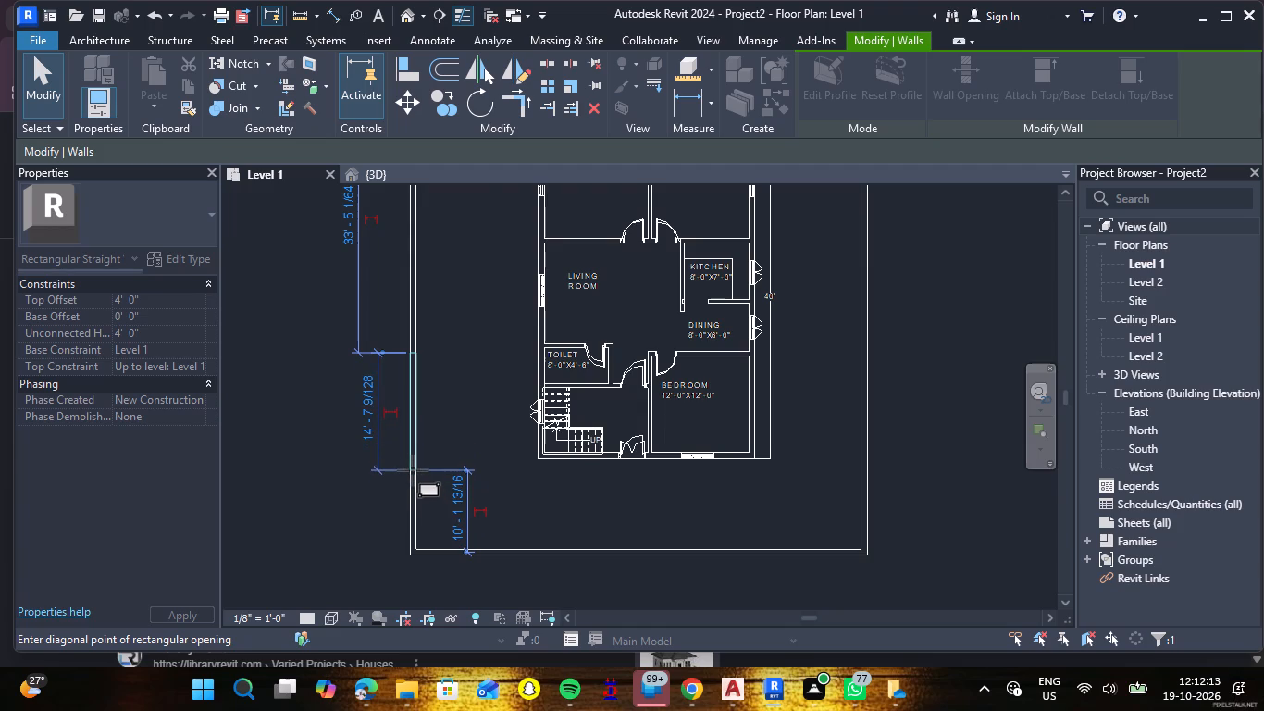
pyautogui.click(413, 470)
pyautogui.press('Escape')
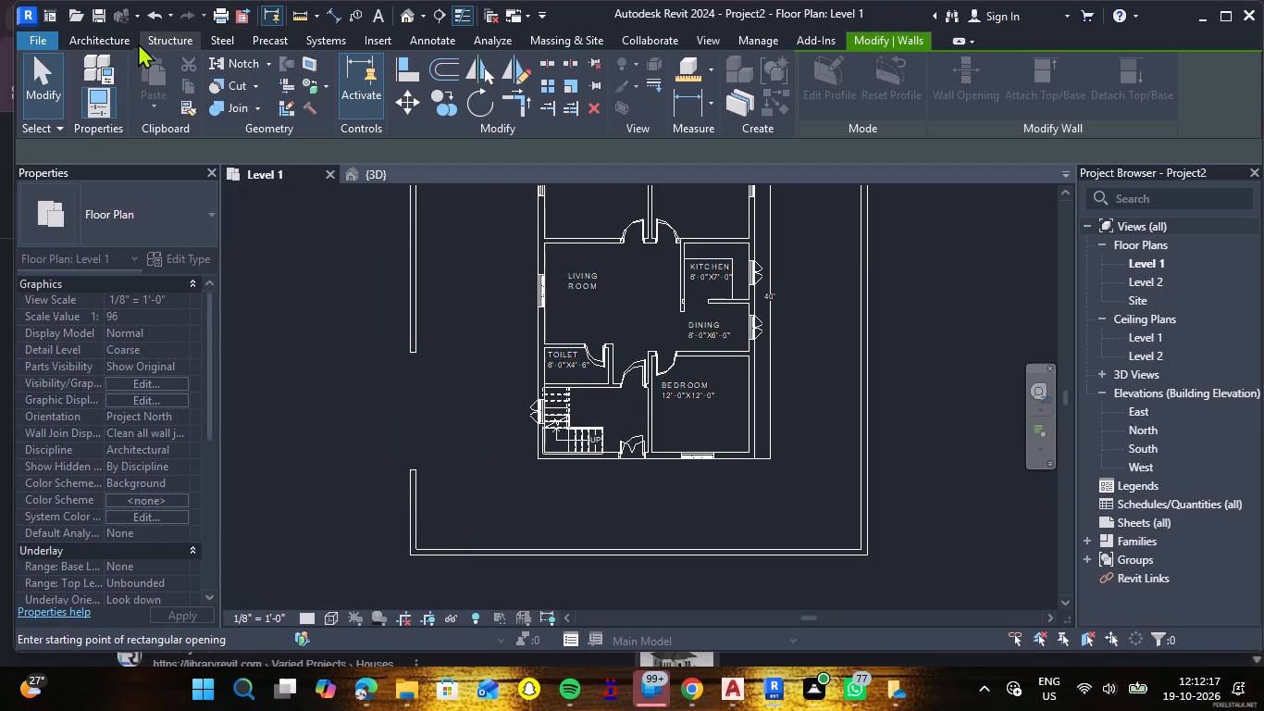
pyautogui.press('`')
pyautogui.press('Escape')
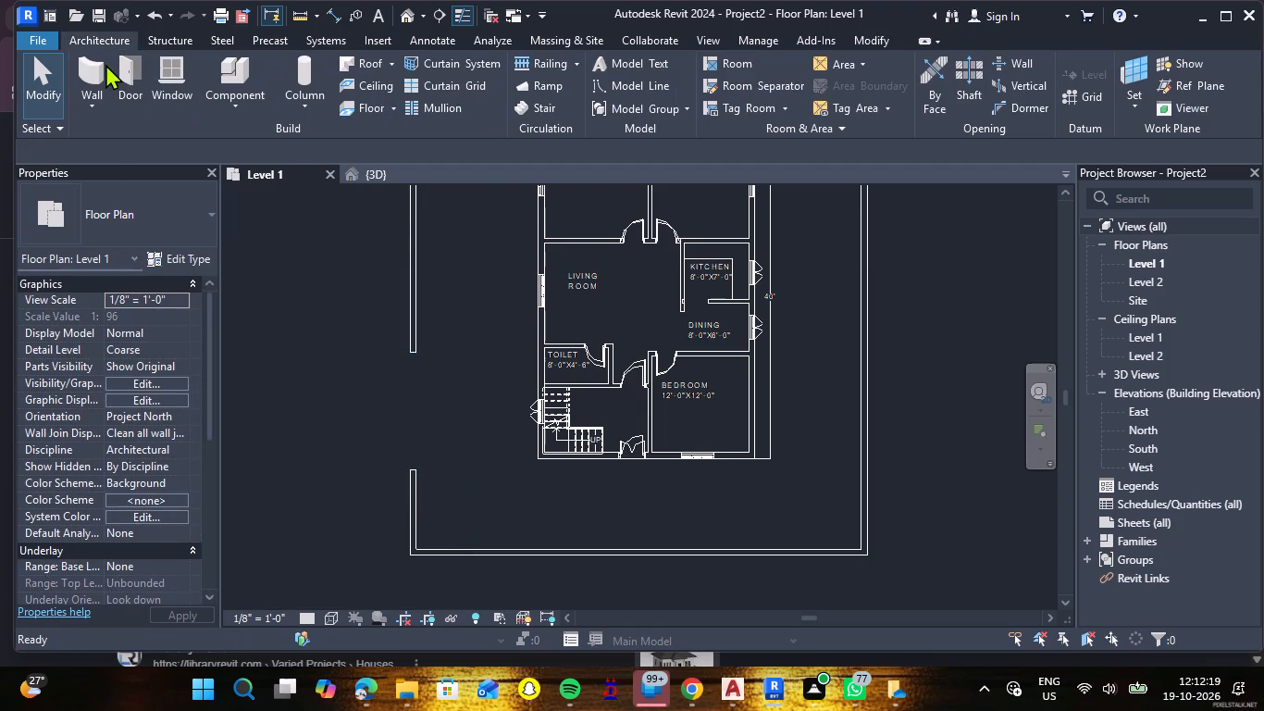
# Draw a Generic - 9" return wall just over 1' long, pointing inward, at the gate opening's edge nearest the entrance-end corner.
pyautogui.click(93, 75)
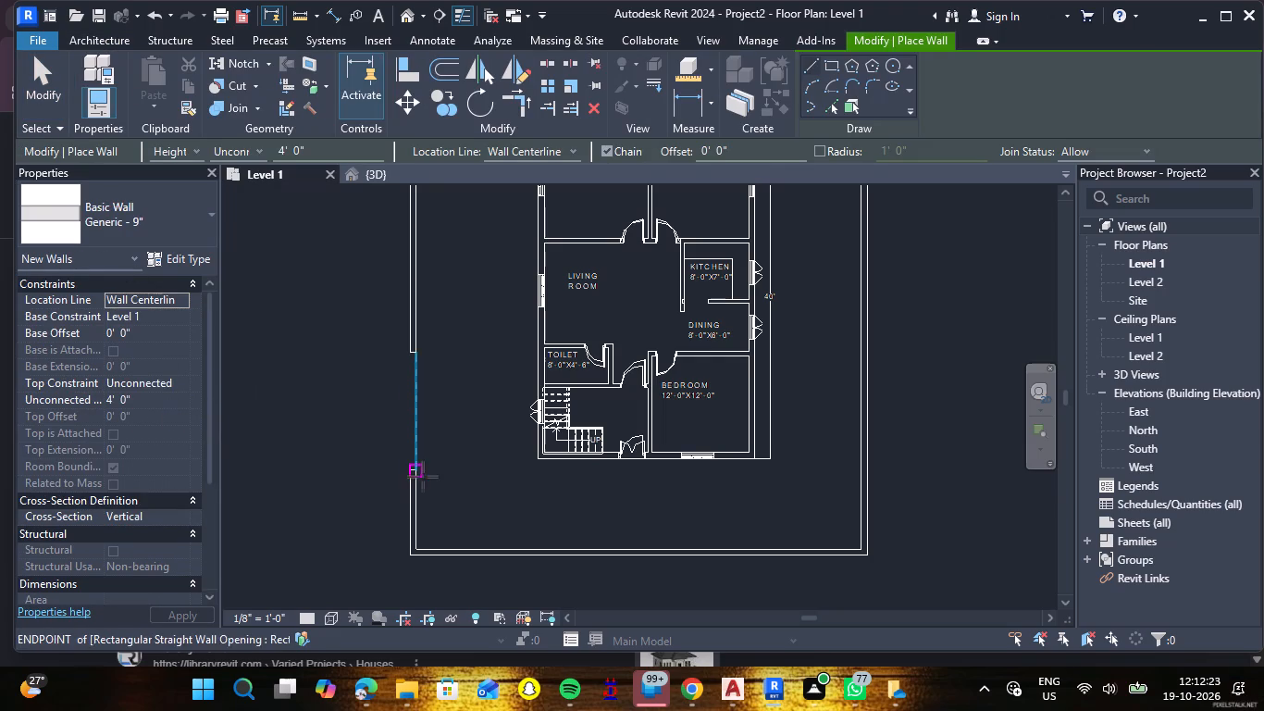
pyautogui.scroll(6, 420, 488)
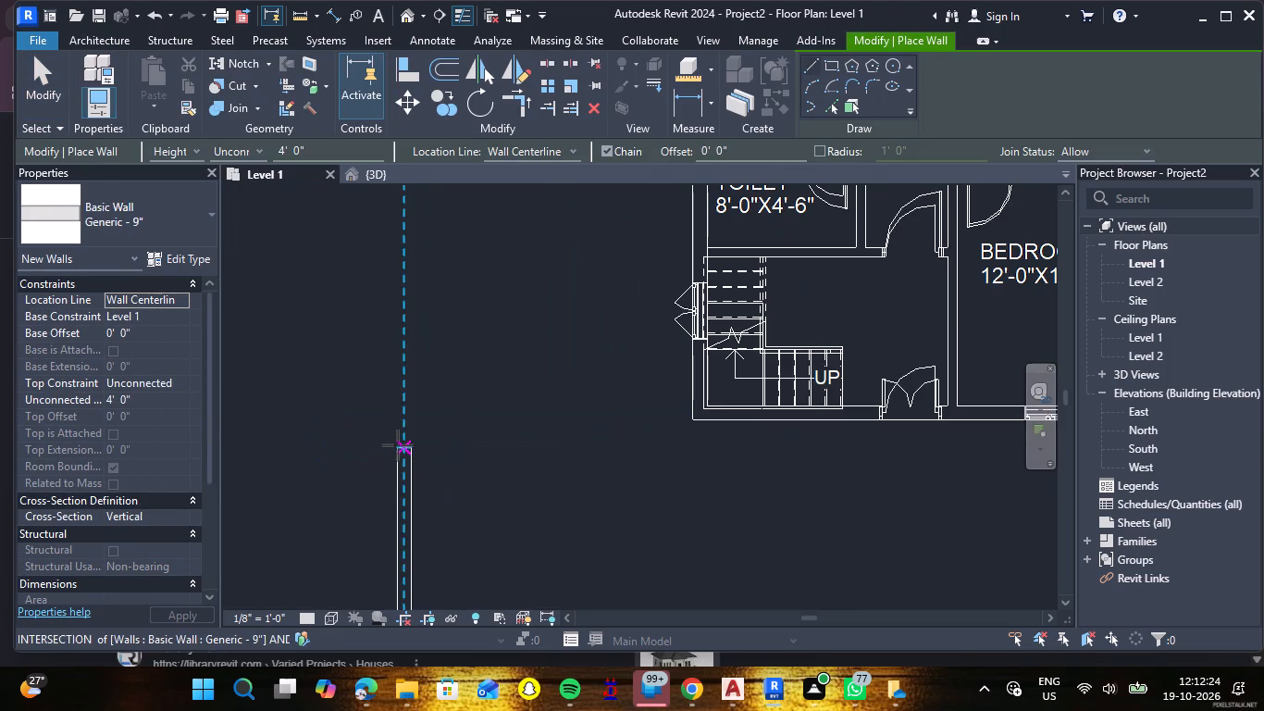
pyautogui.click(398, 445)
pyautogui.press('Escape')
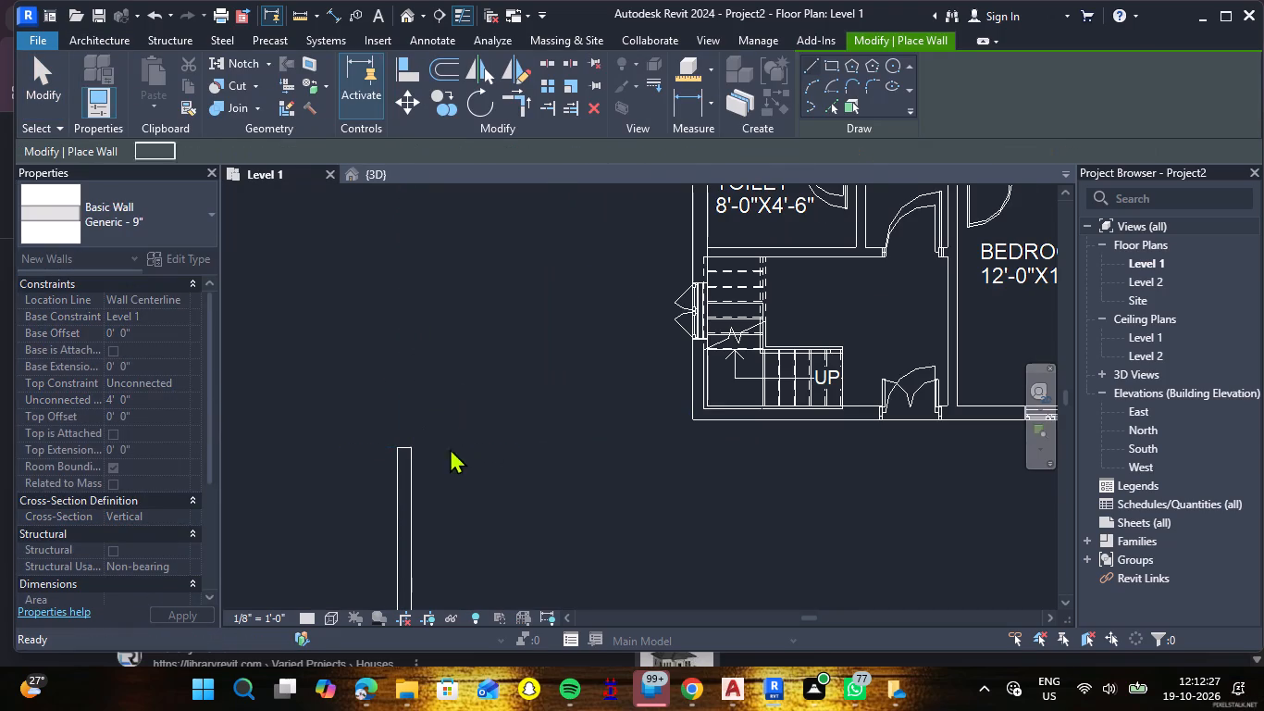
pyautogui.scroll(6, 415, 445)
pyautogui.click(373, 446)
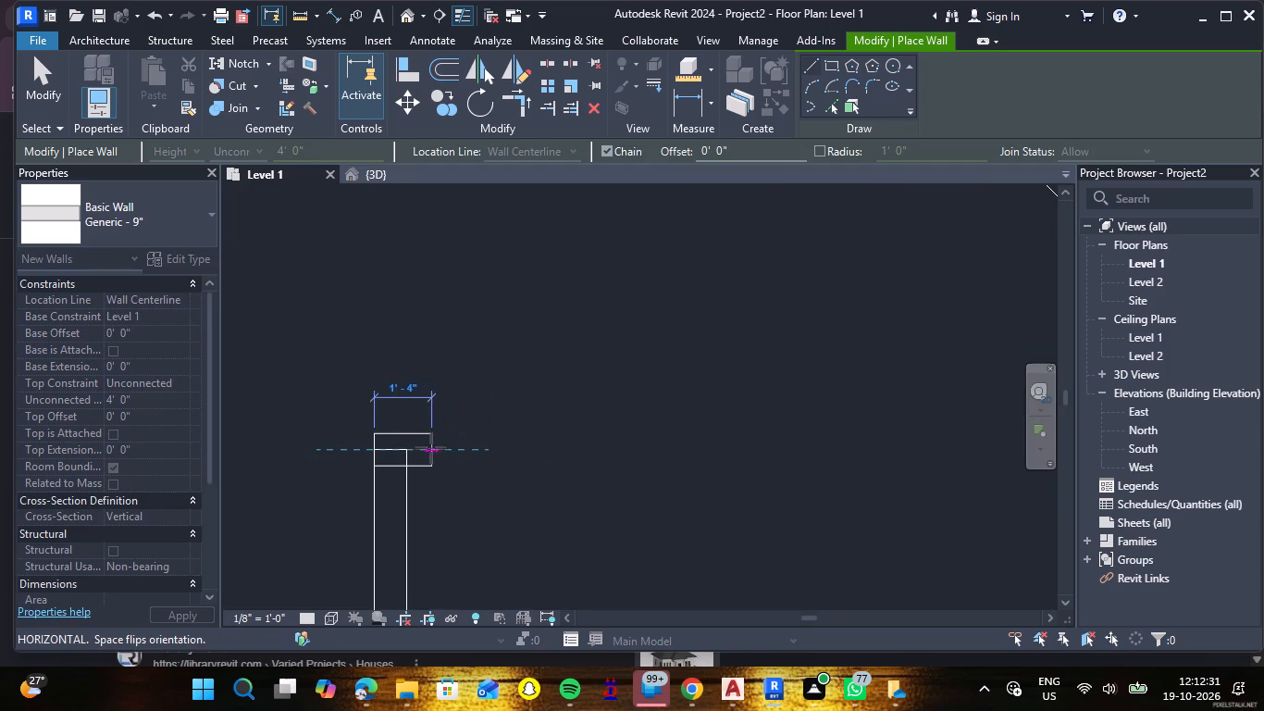
pyautogui.click(427, 453)
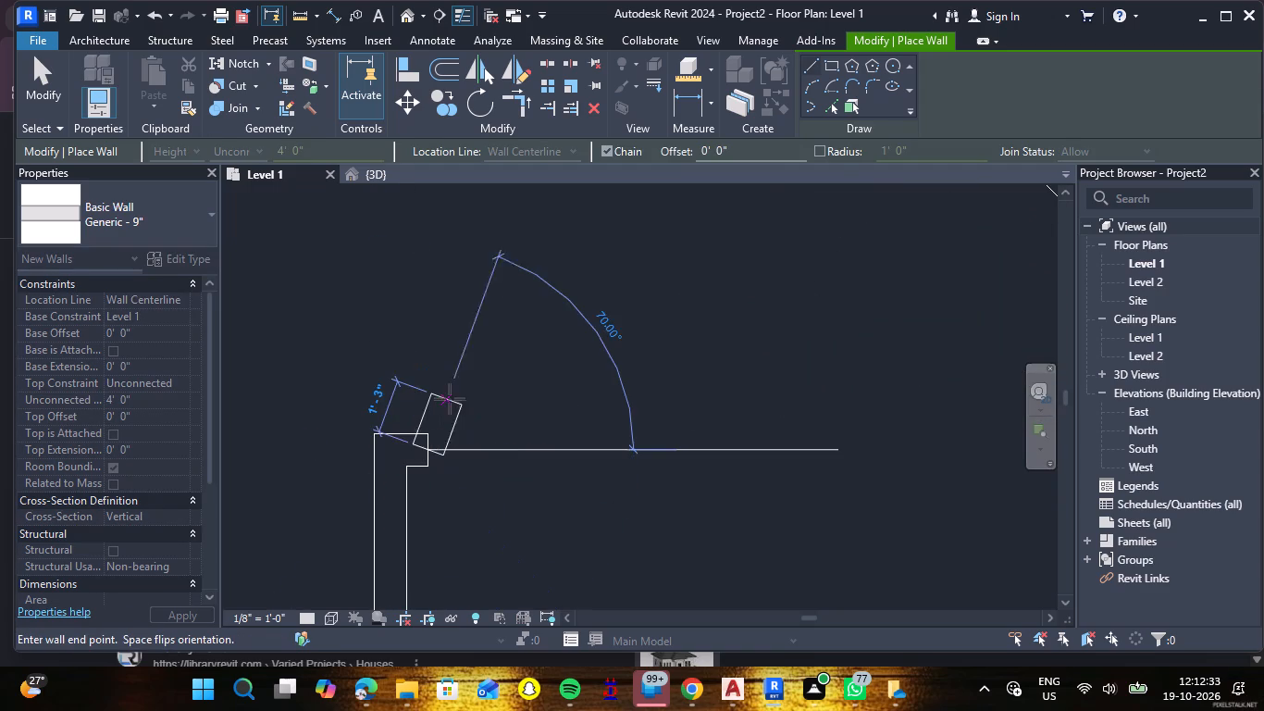
pyautogui.press('Escape')
# Draw a matching short Generic - 9" return wall, pointing inward, at the other edge of the gate opening, near the toilet.
pyautogui.scroll(-5, 404, 343)
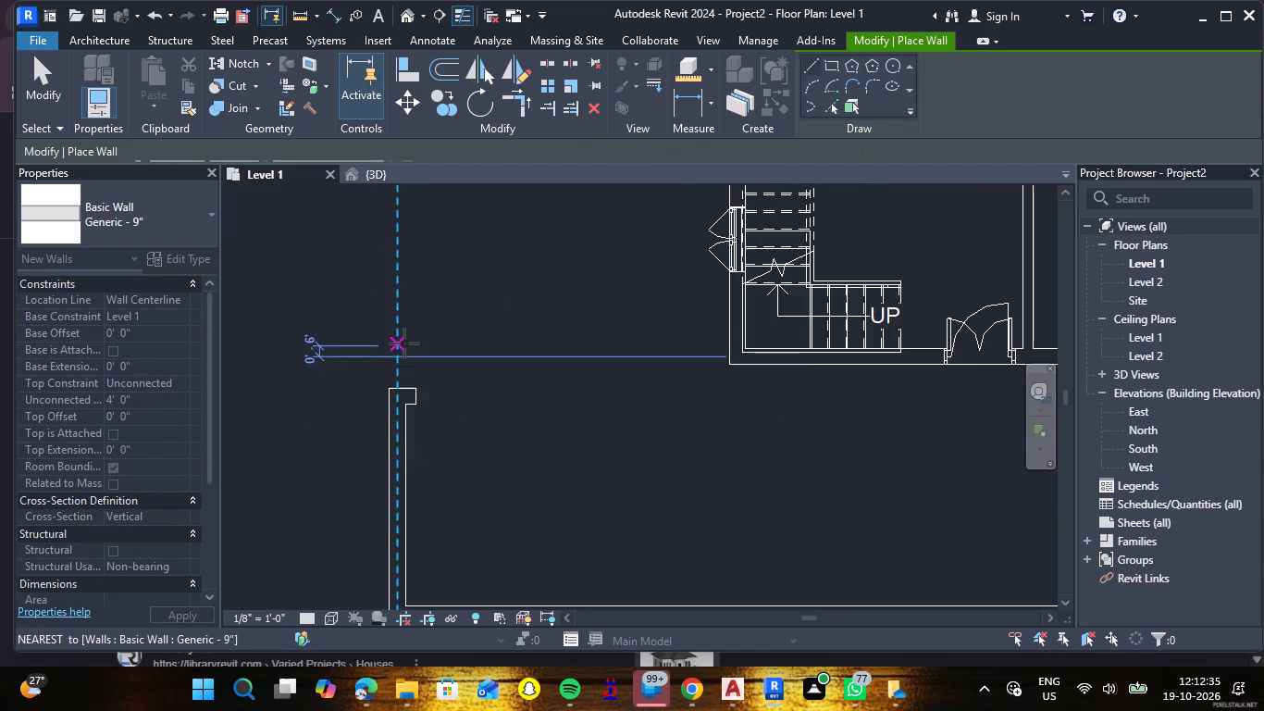
pyautogui.scroll(-9, 404, 343)
pyautogui.scroll(7, 394, 266)
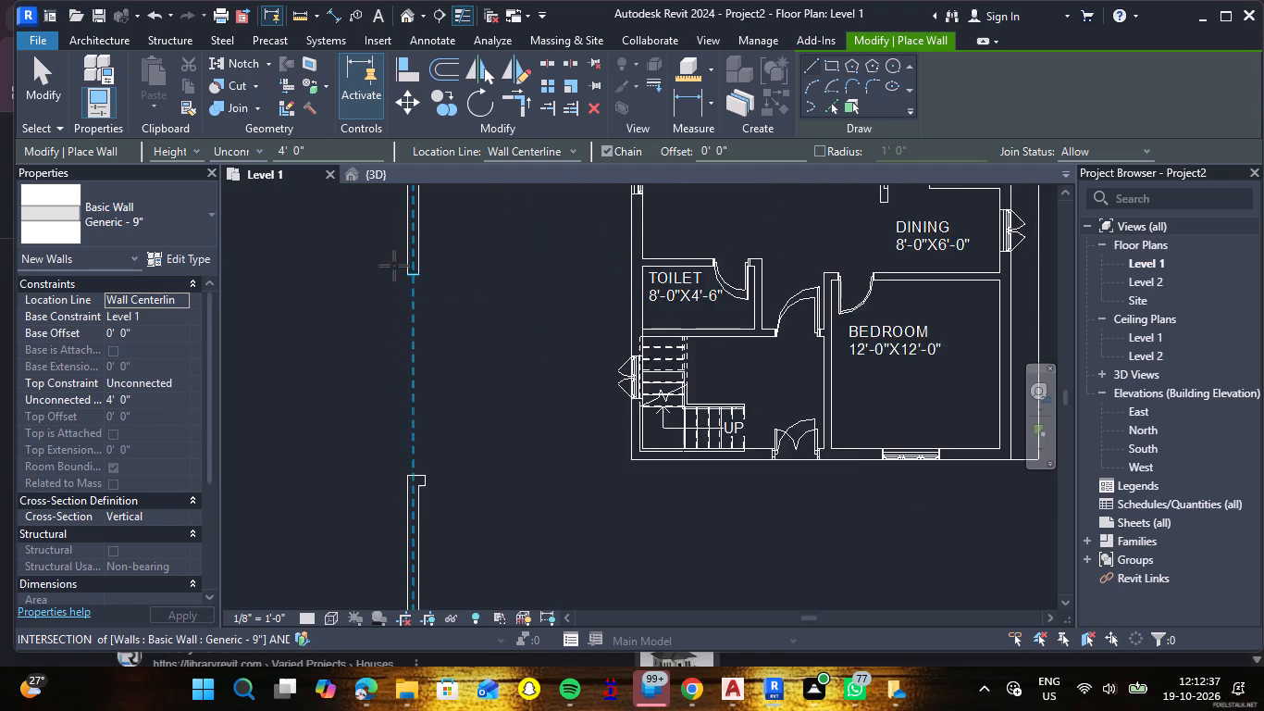
pyautogui.scroll(6, 410, 305)
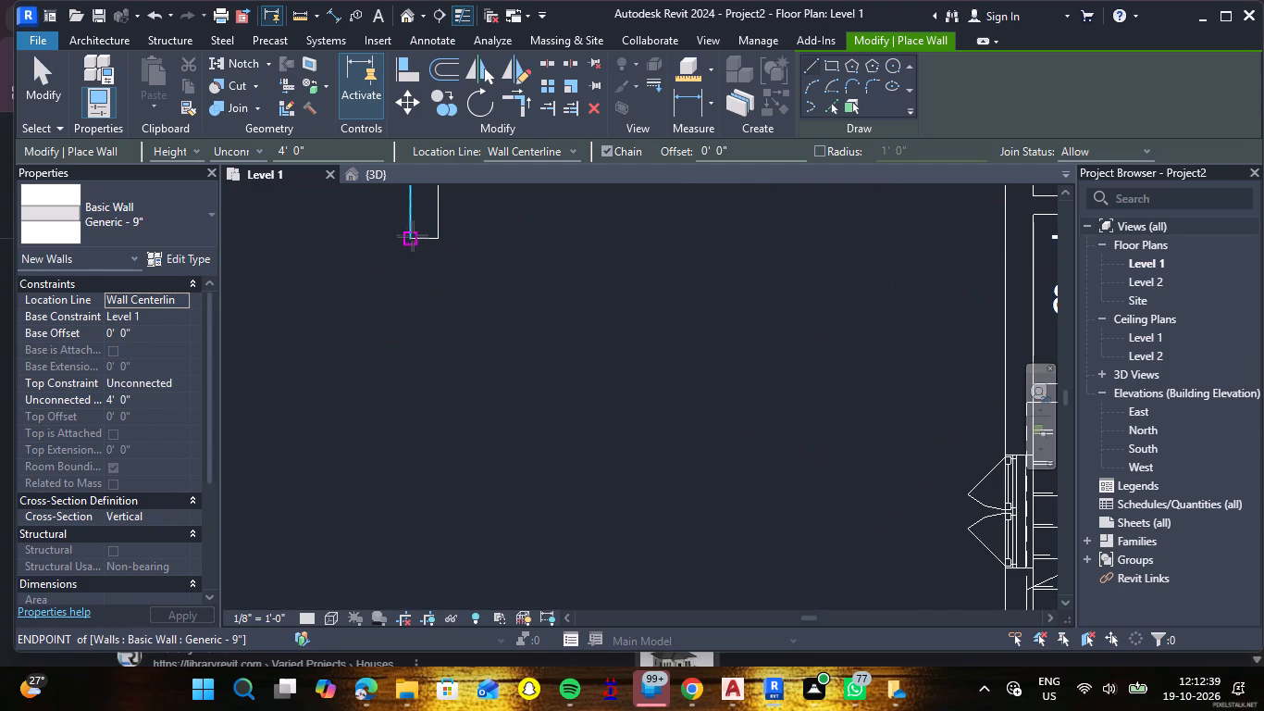
pyautogui.click(413, 236)
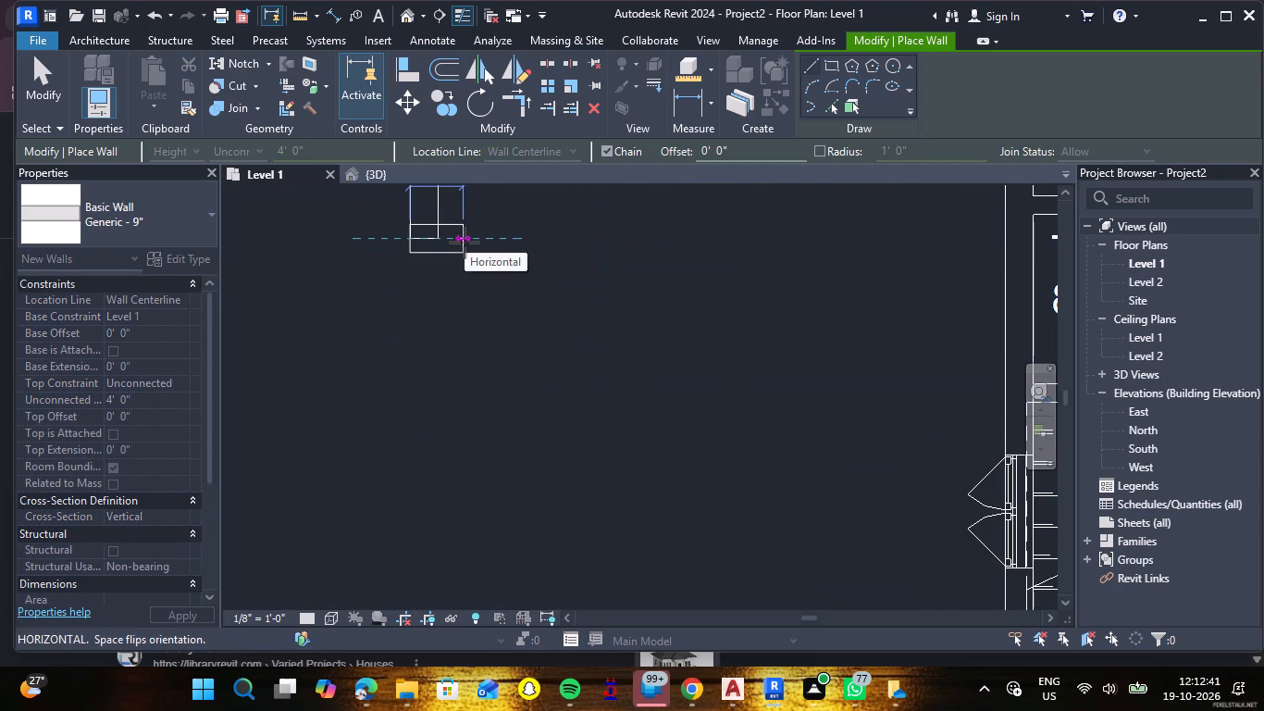
pyautogui.click(465, 243)
pyautogui.scroll(-2, 474, 261)
pyautogui.press('`')
pyautogui.press('Escape')
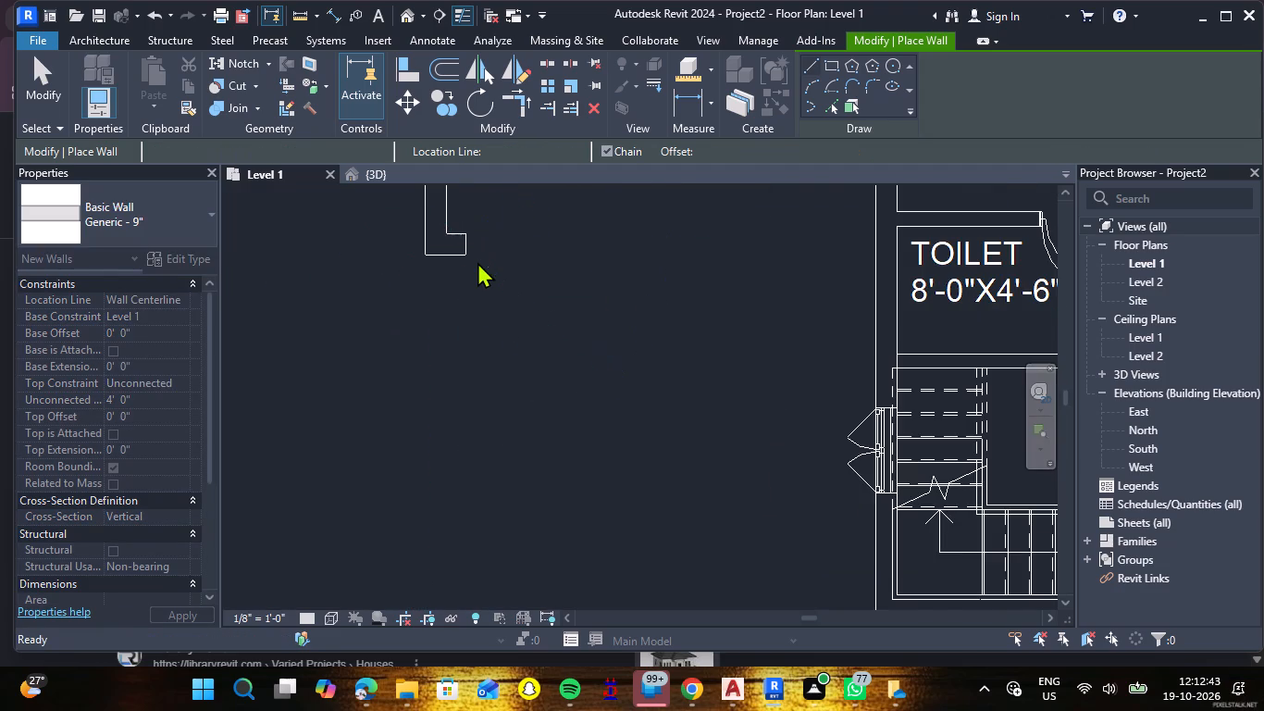
pyautogui.scroll(-6, 479, 264)
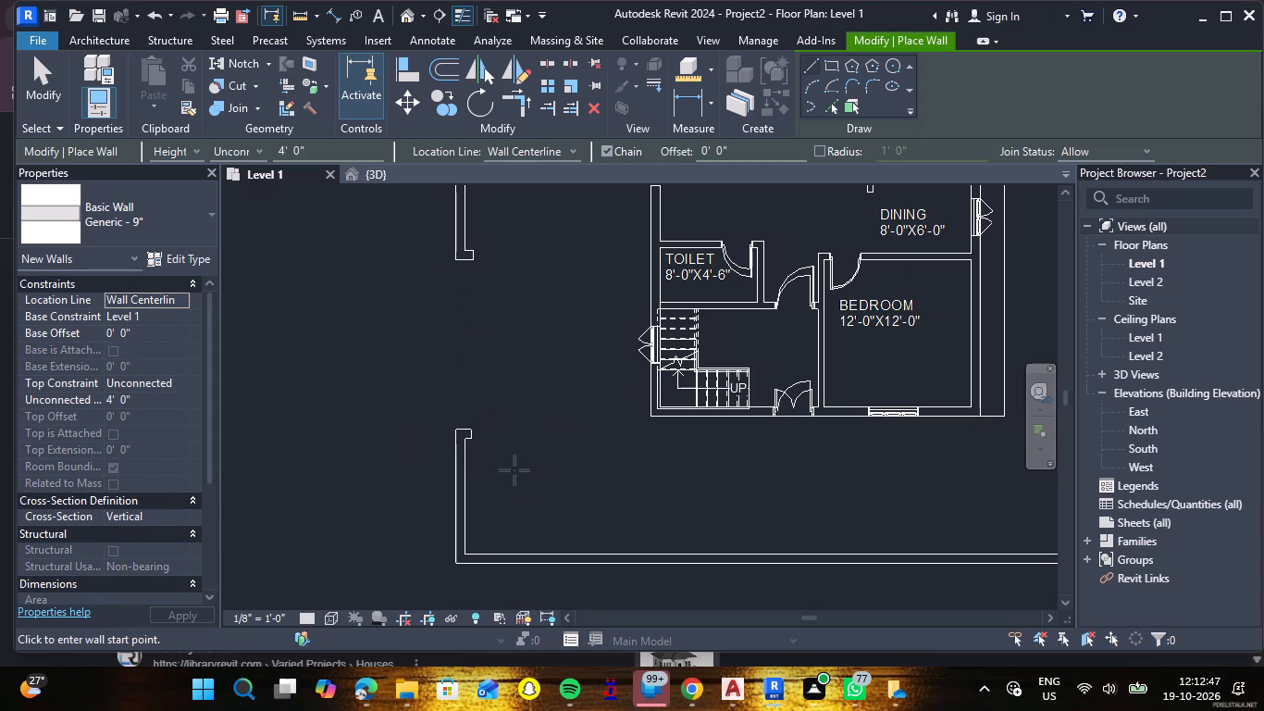
pyautogui.press('Escape')
# Create a Generic - 12" floor on Level 1, picking the outer faces of the four boundary walls as its sketch boundary.
pyautogui.scroll(-6, 512, 469)
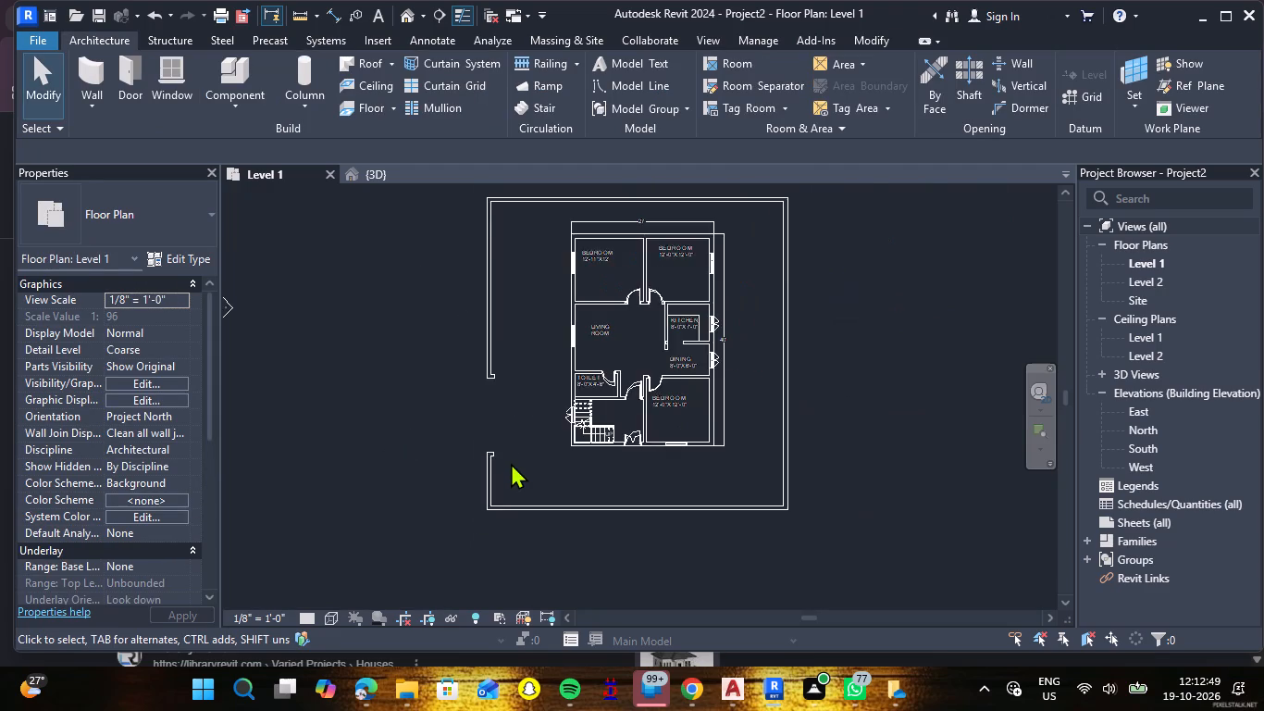
pyautogui.scroll(-2, 511, 463)
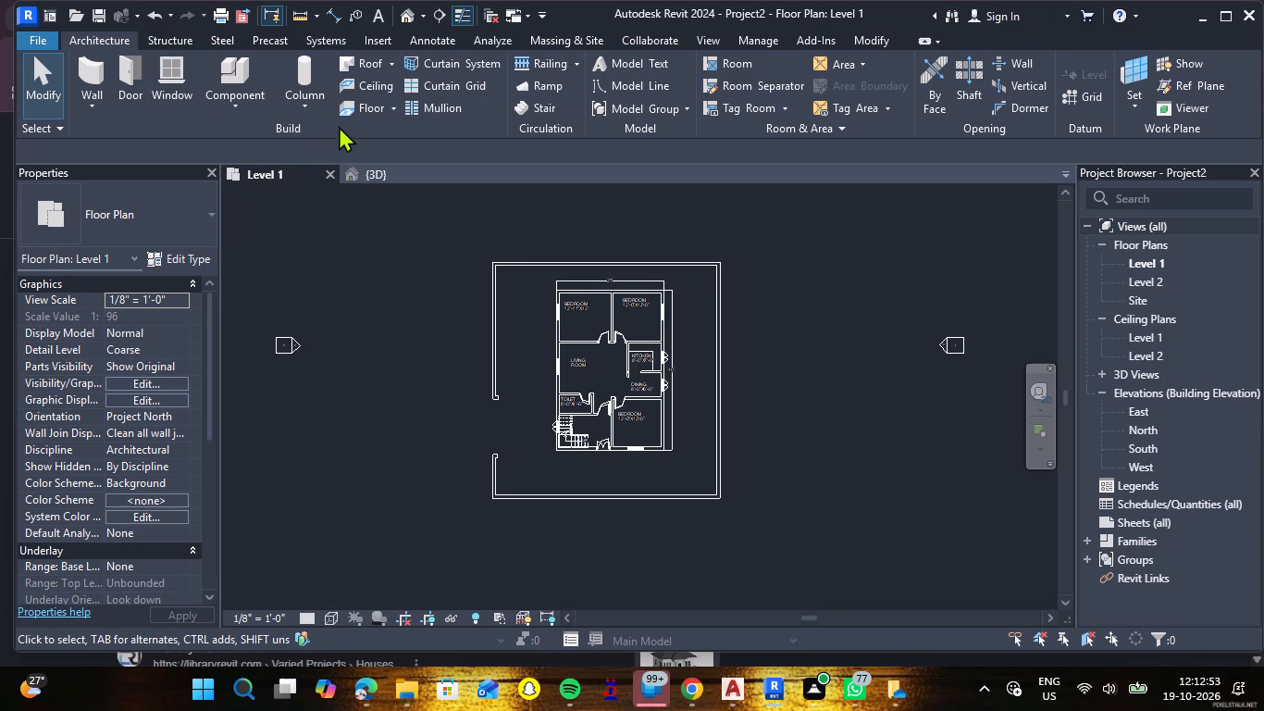
pyautogui.click(375, 111)
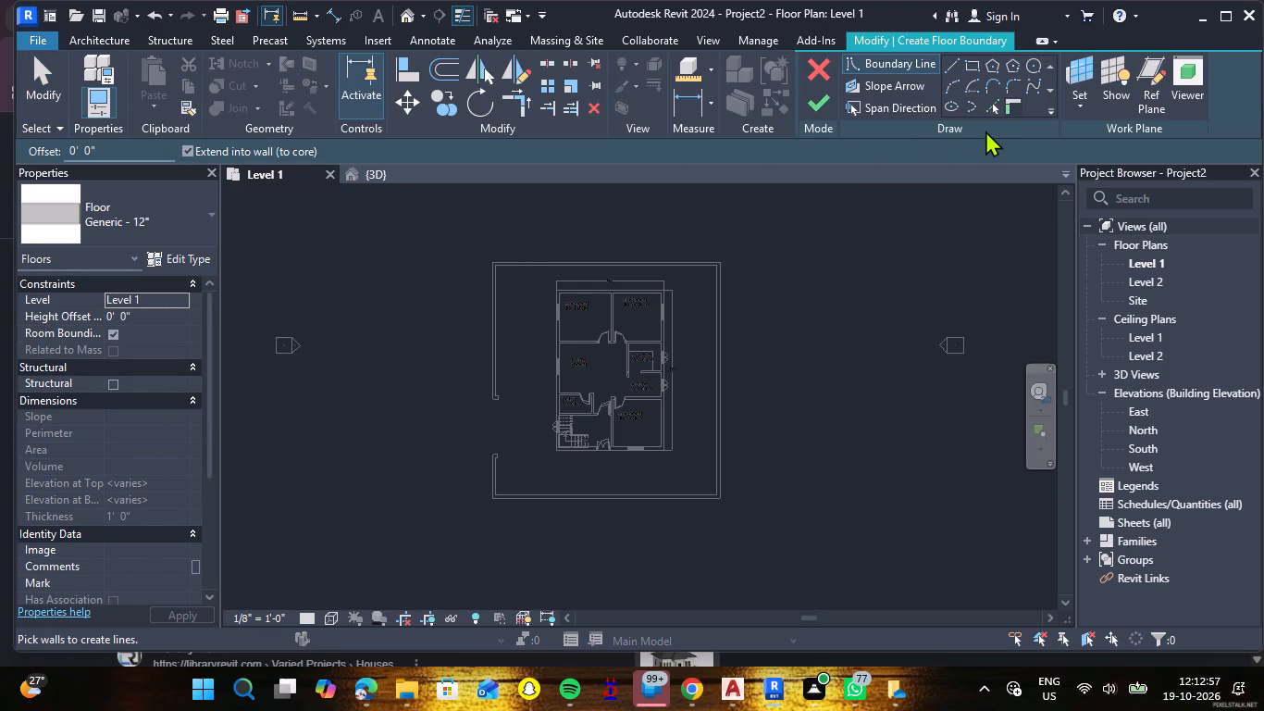
pyautogui.click(988, 104)
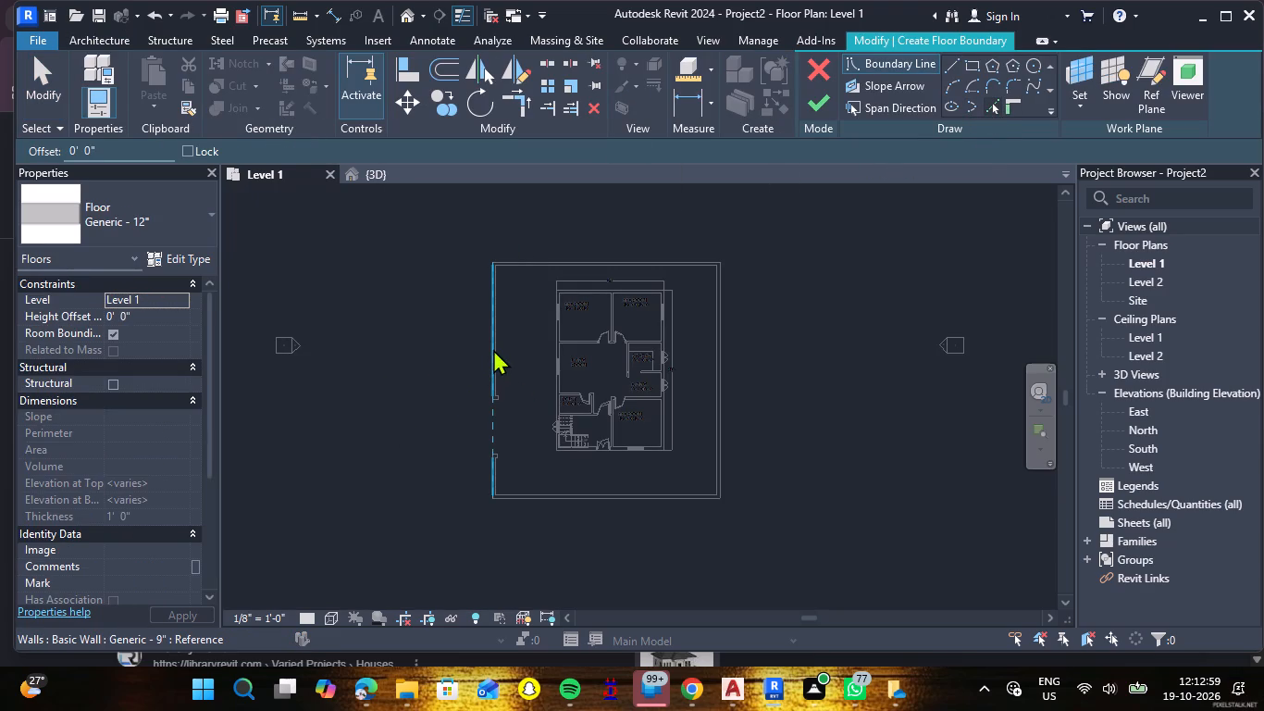
pyautogui.click(493, 349)
pyautogui.click(519, 262)
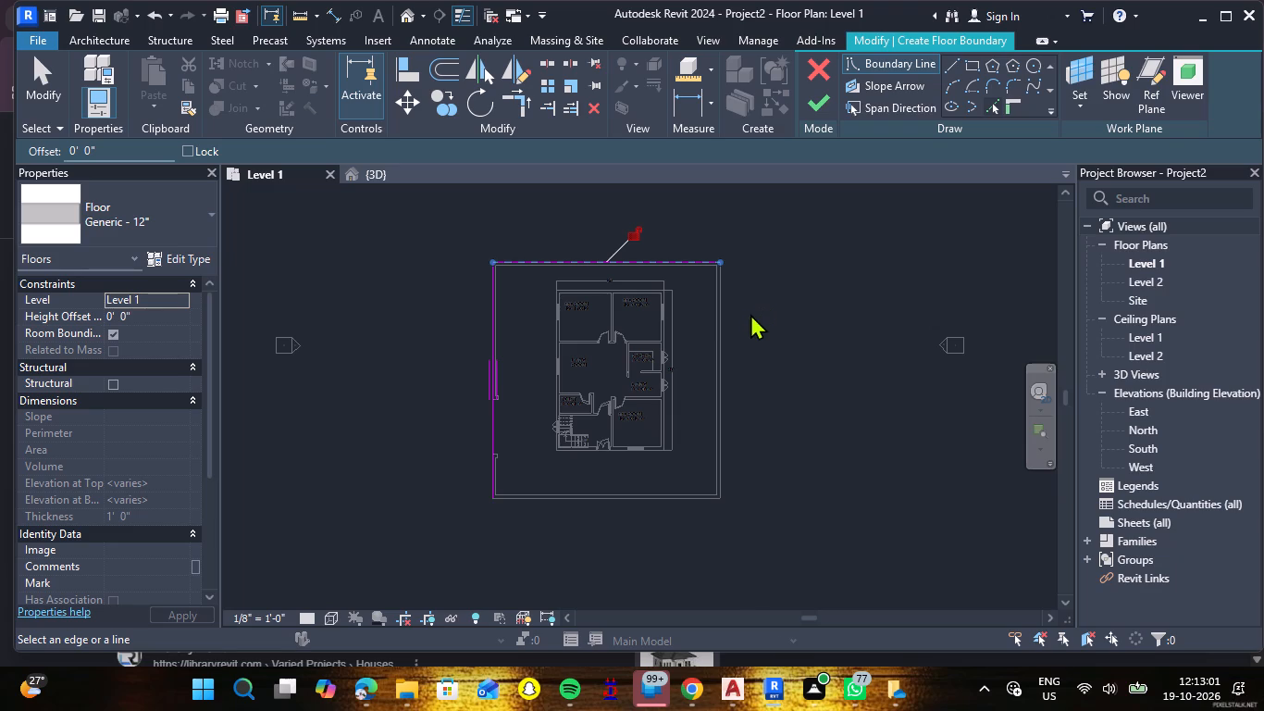
pyautogui.click(722, 343)
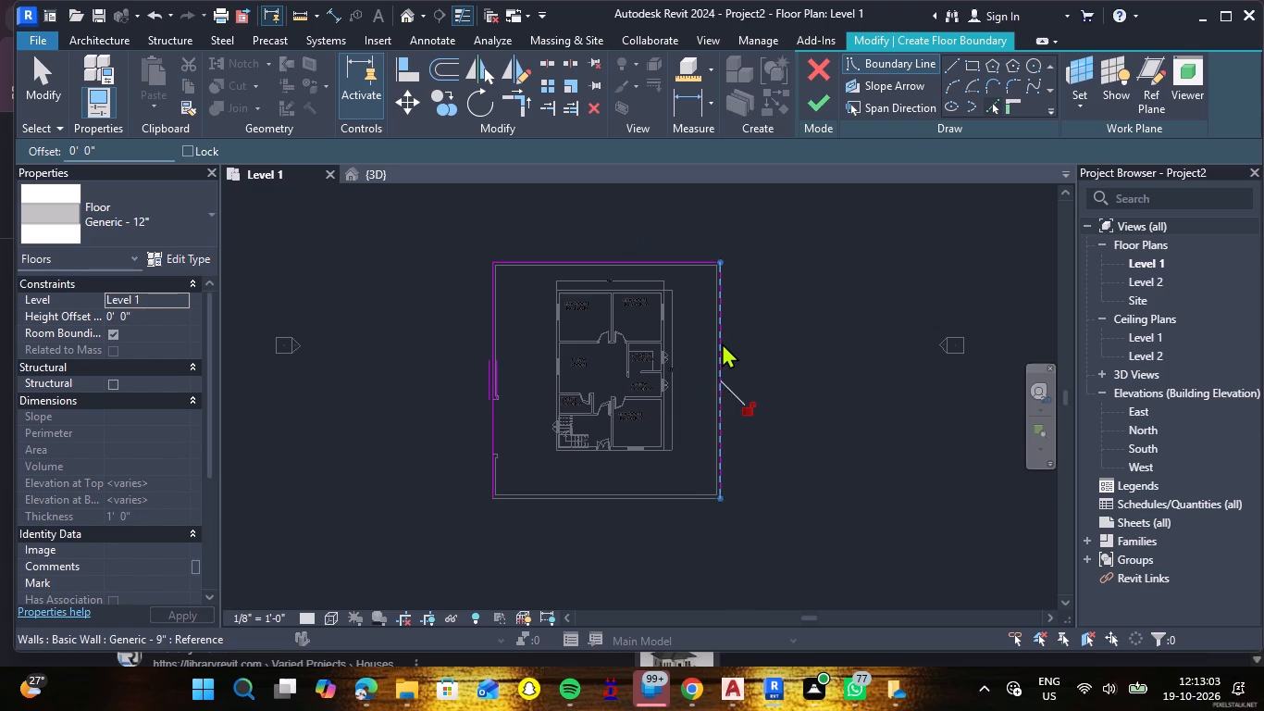
pyautogui.click(669, 498)
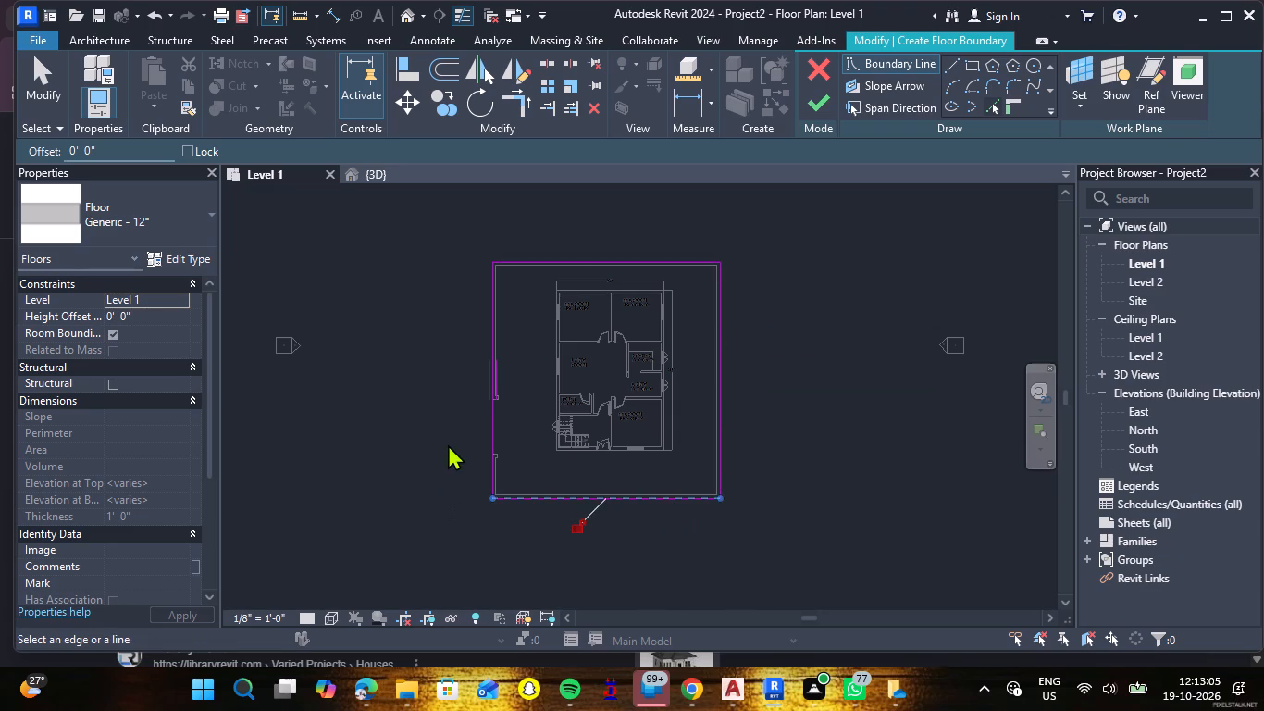
pyautogui.click(833, 110)
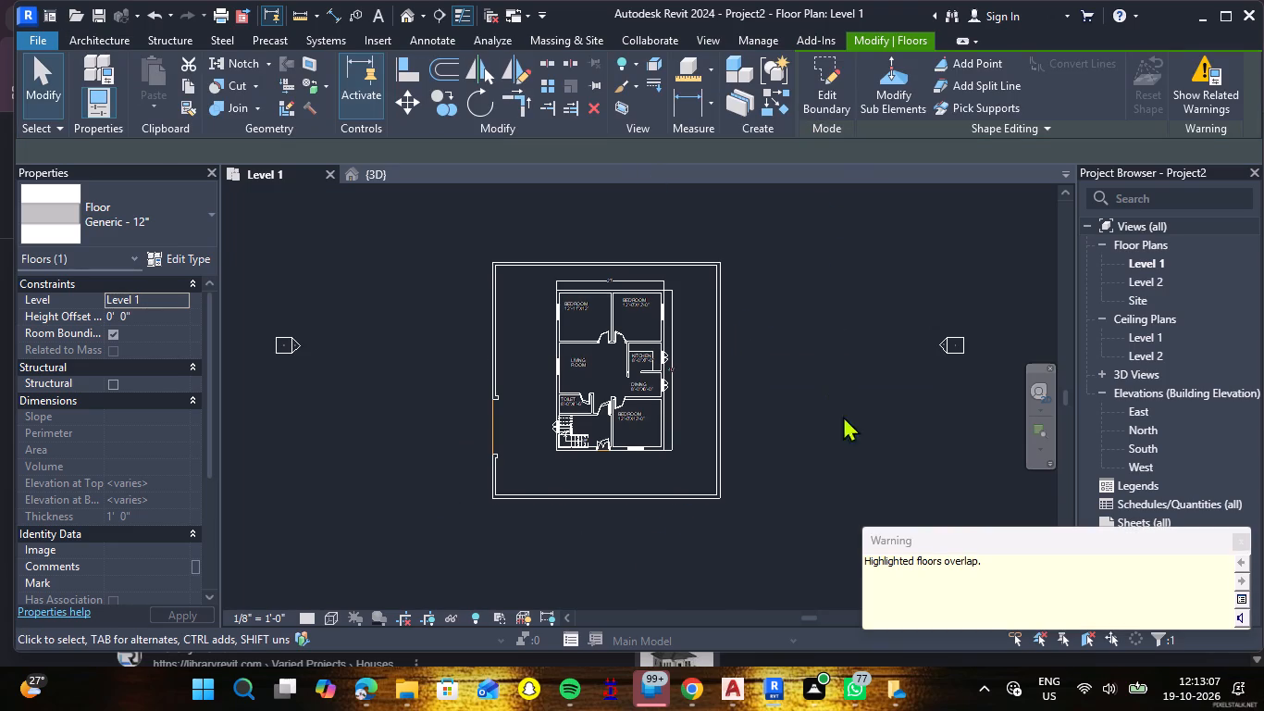
pyautogui.click(1251, 540)
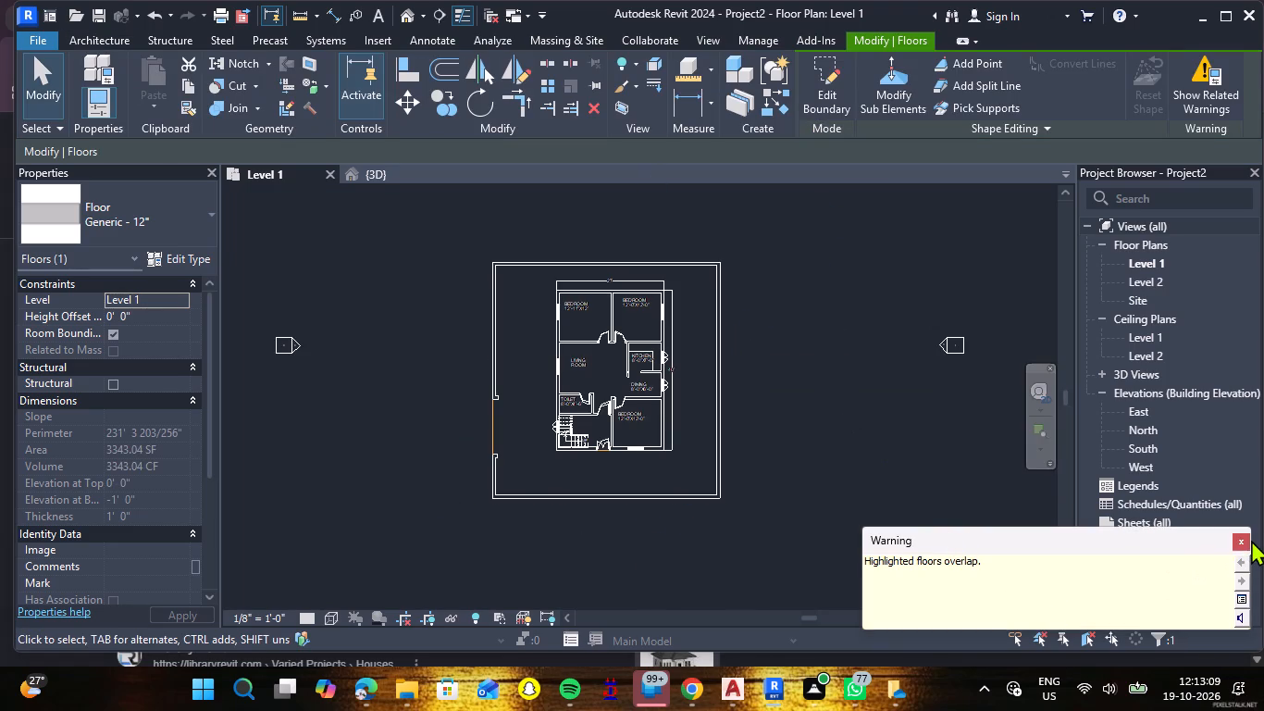
pyautogui.click(1242, 543)
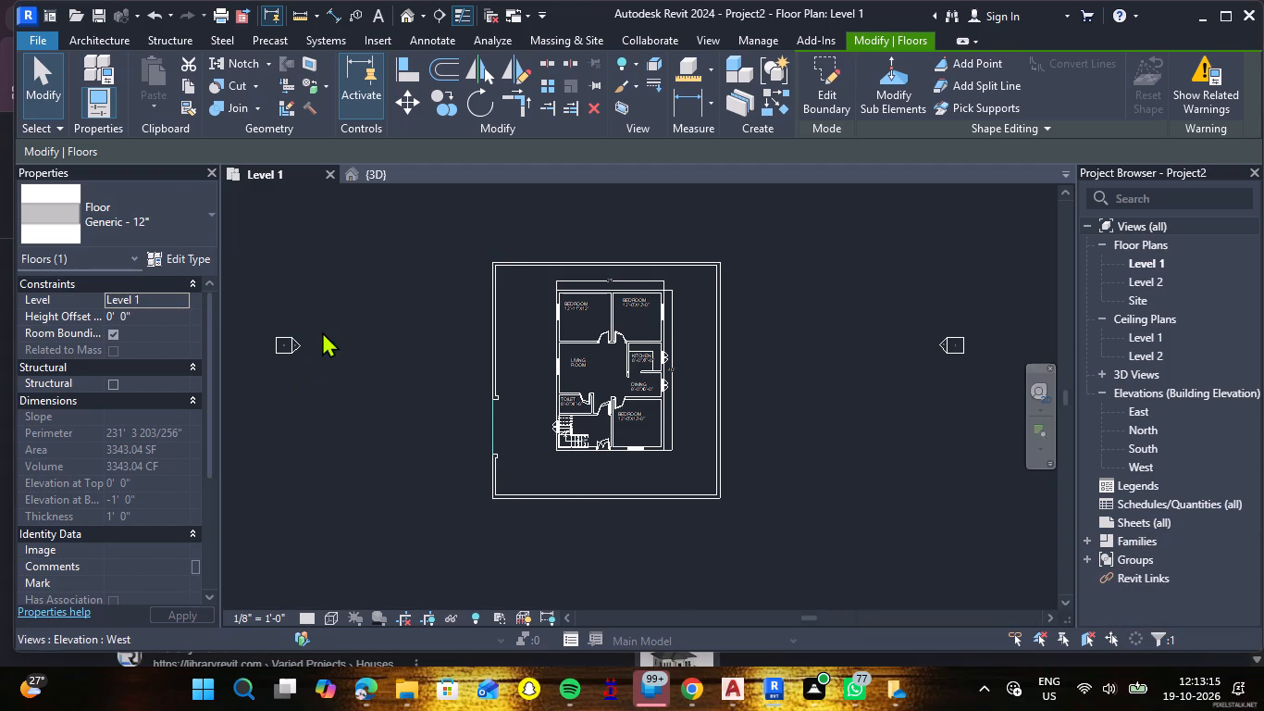
# Change the type of the new floor within the boundary wall to Generic - 6".
pyautogui.click(207, 218)
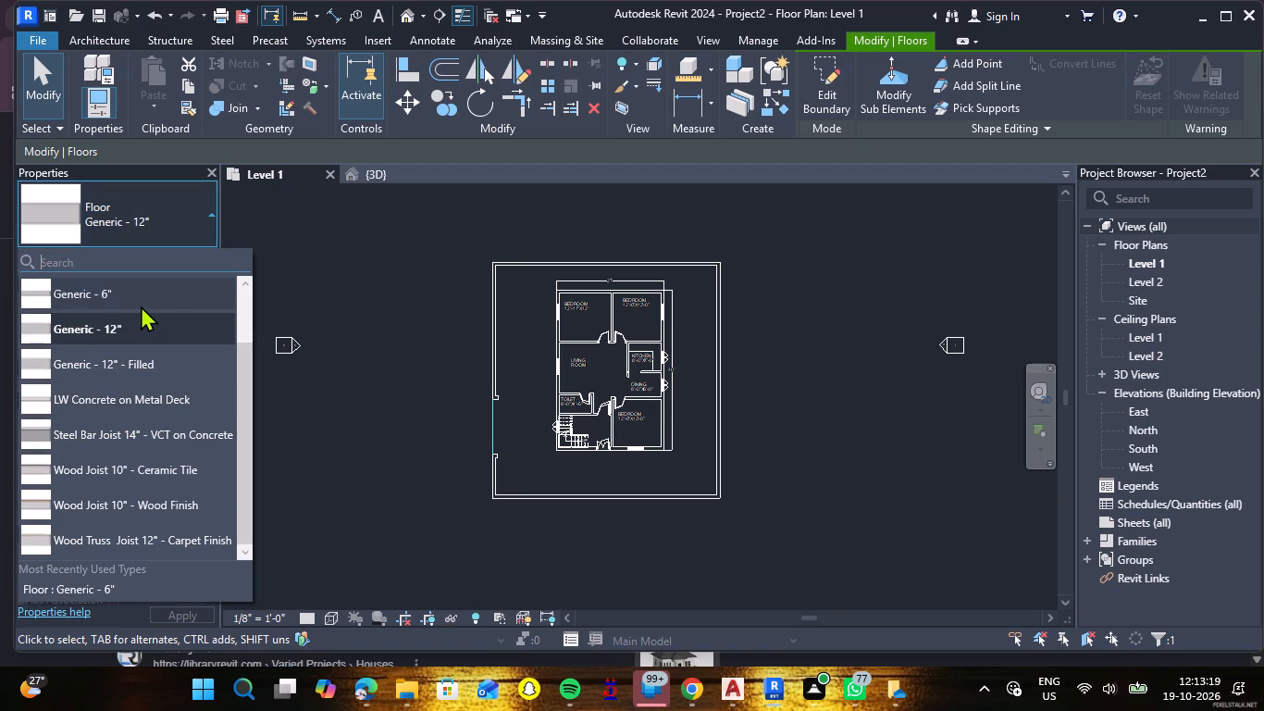
pyautogui.click(141, 306)
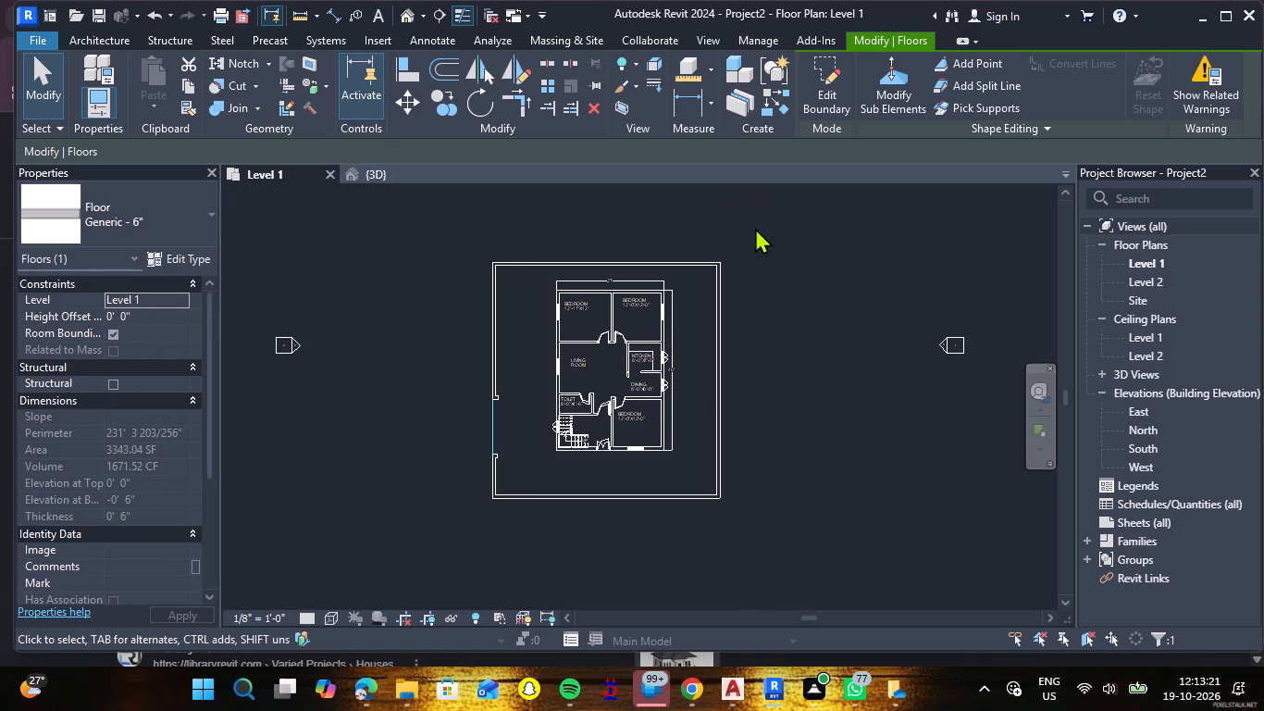
pyautogui.click(379, 309)
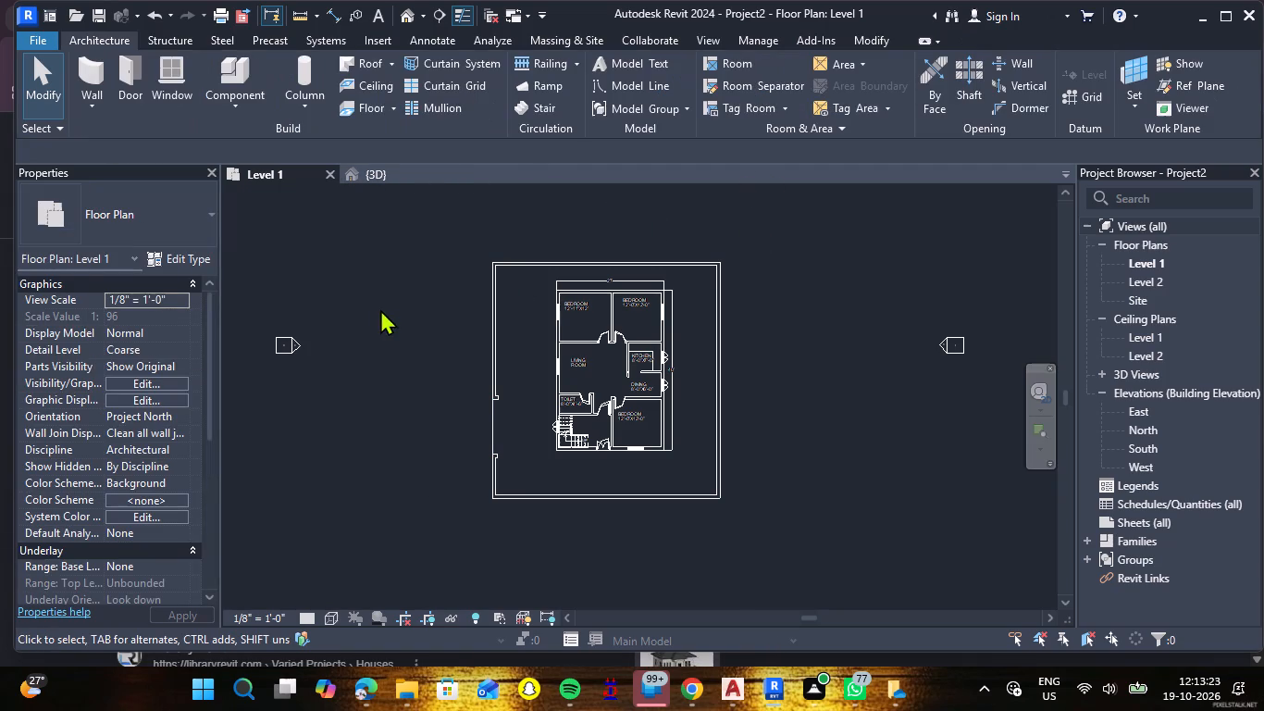
# Open the 3D view to examine the new site floor, boundary wall and gate opening.
pyautogui.click(362, 182)
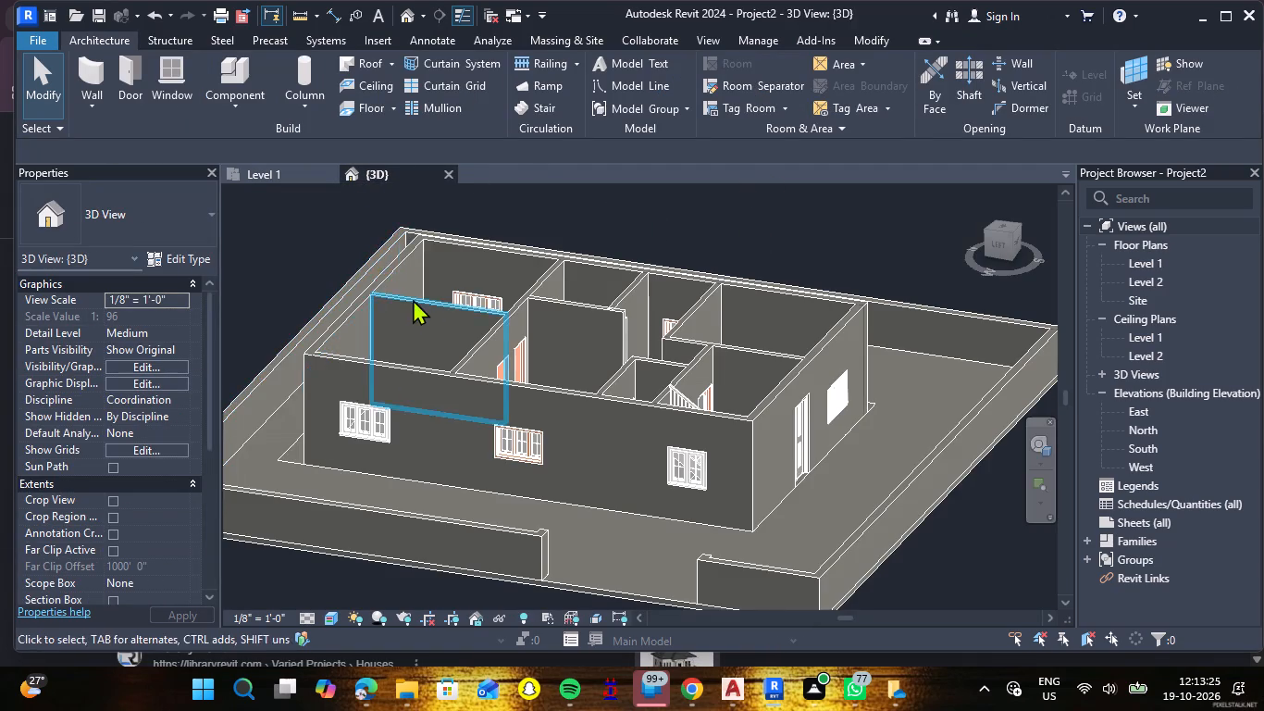
pyautogui.scroll(-3, 429, 312)
pyautogui.scroll(2, 552, 449)
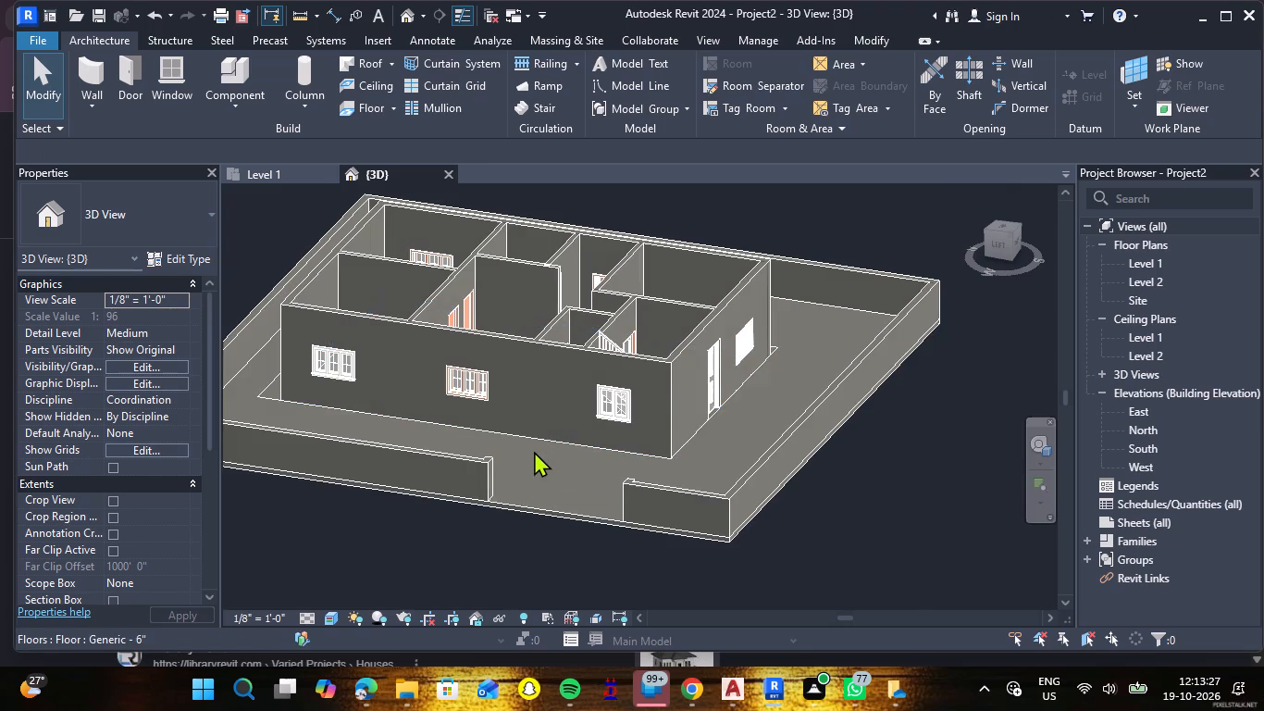
pyautogui.scroll(-1, 514, 443)
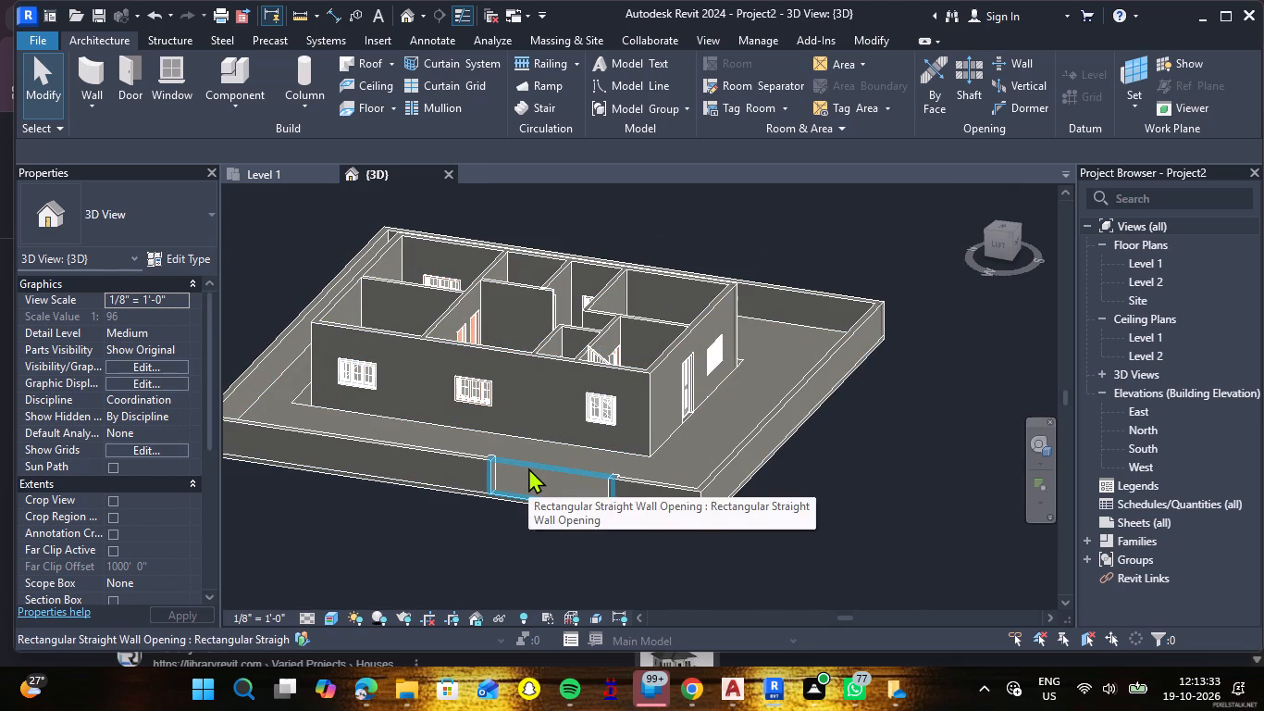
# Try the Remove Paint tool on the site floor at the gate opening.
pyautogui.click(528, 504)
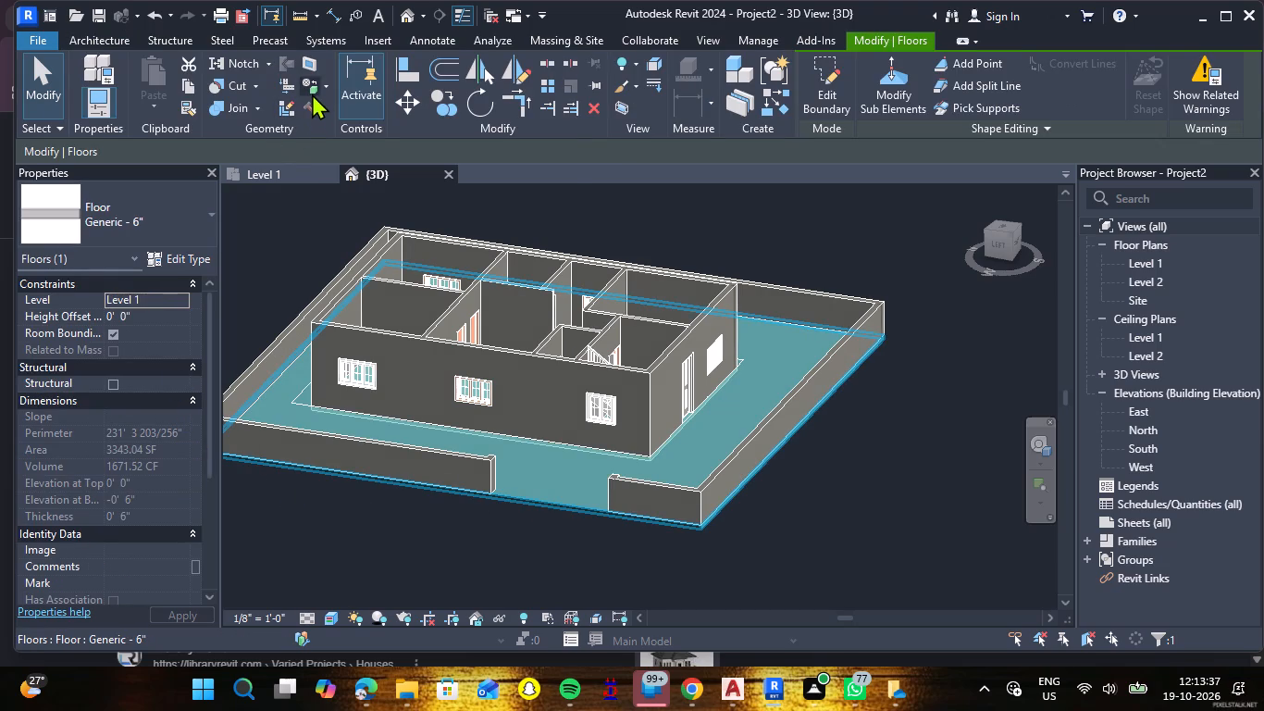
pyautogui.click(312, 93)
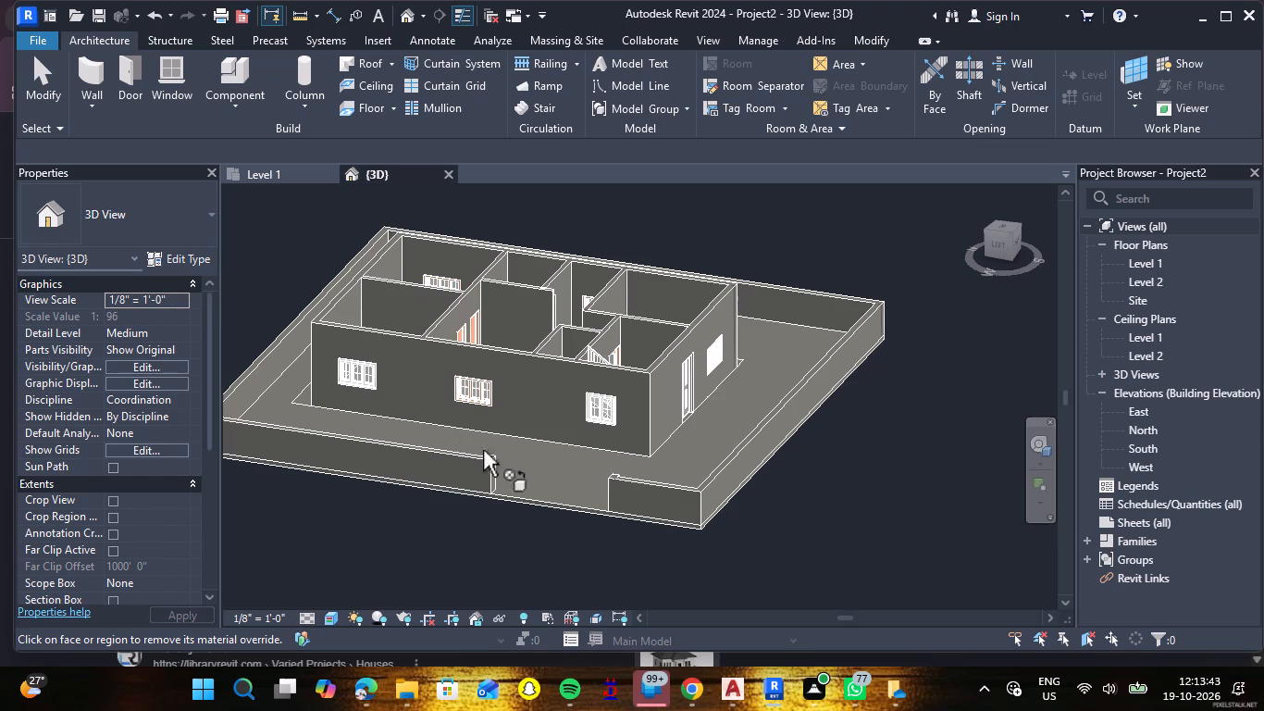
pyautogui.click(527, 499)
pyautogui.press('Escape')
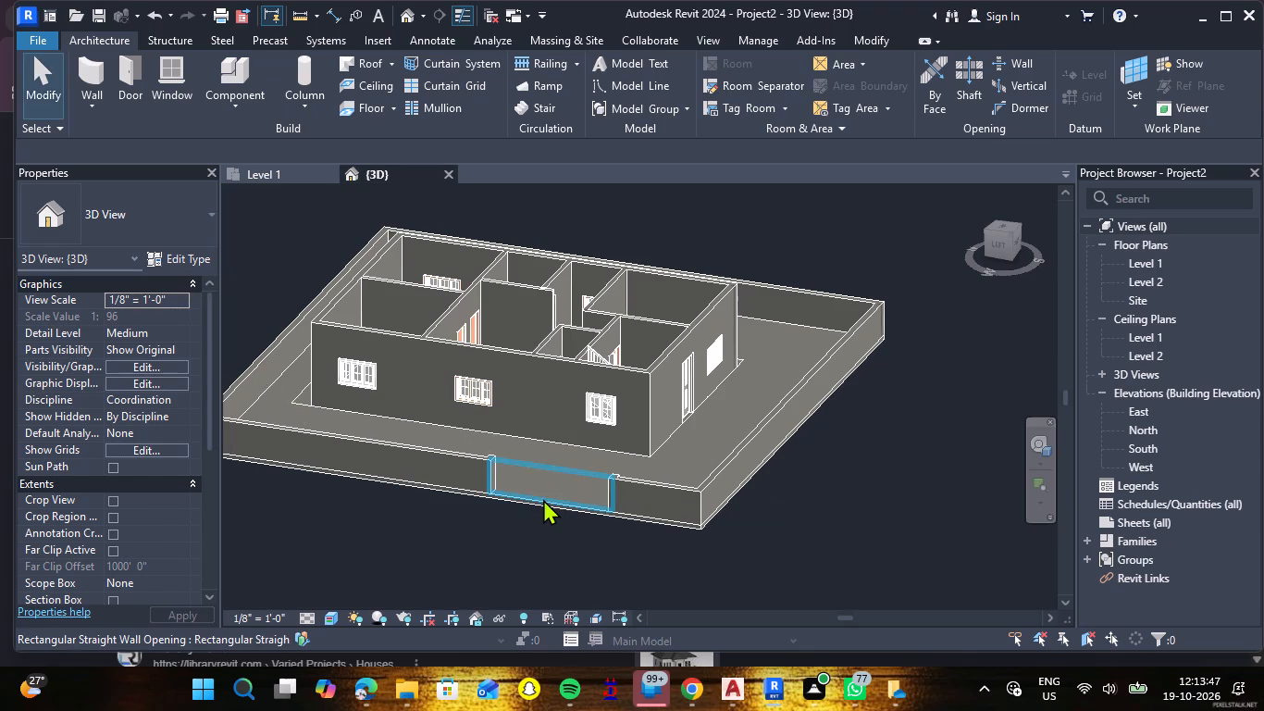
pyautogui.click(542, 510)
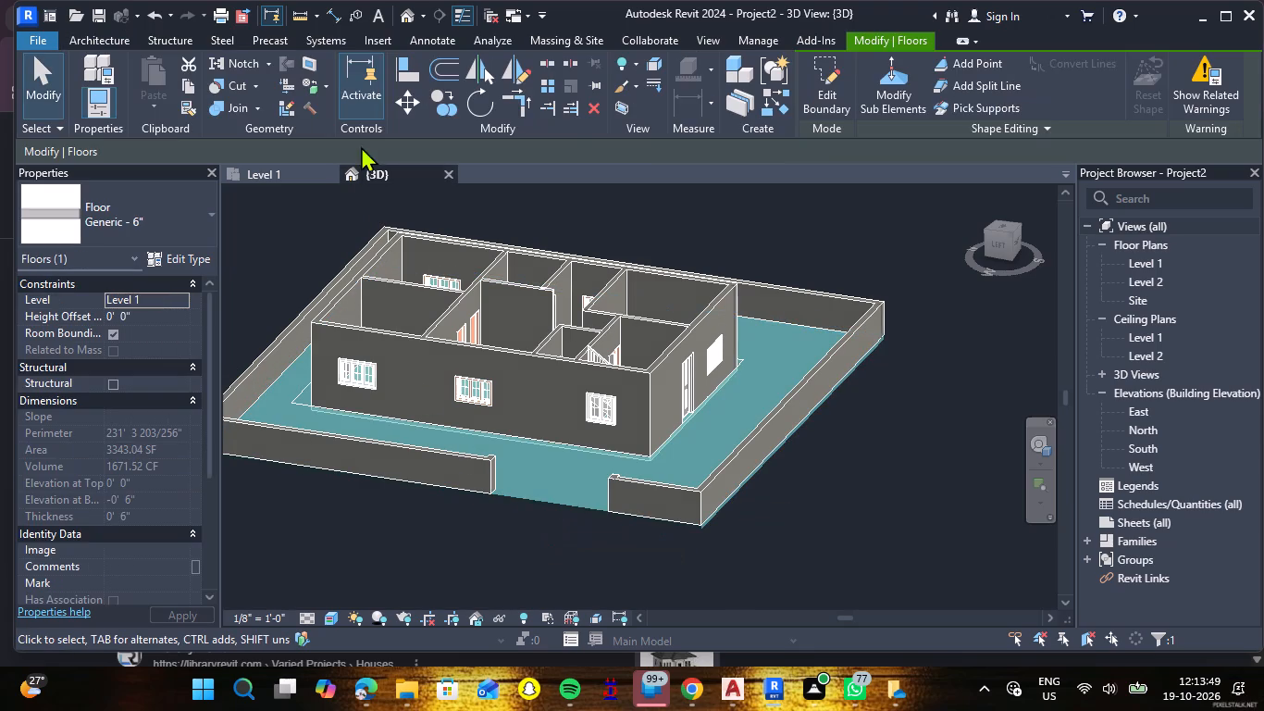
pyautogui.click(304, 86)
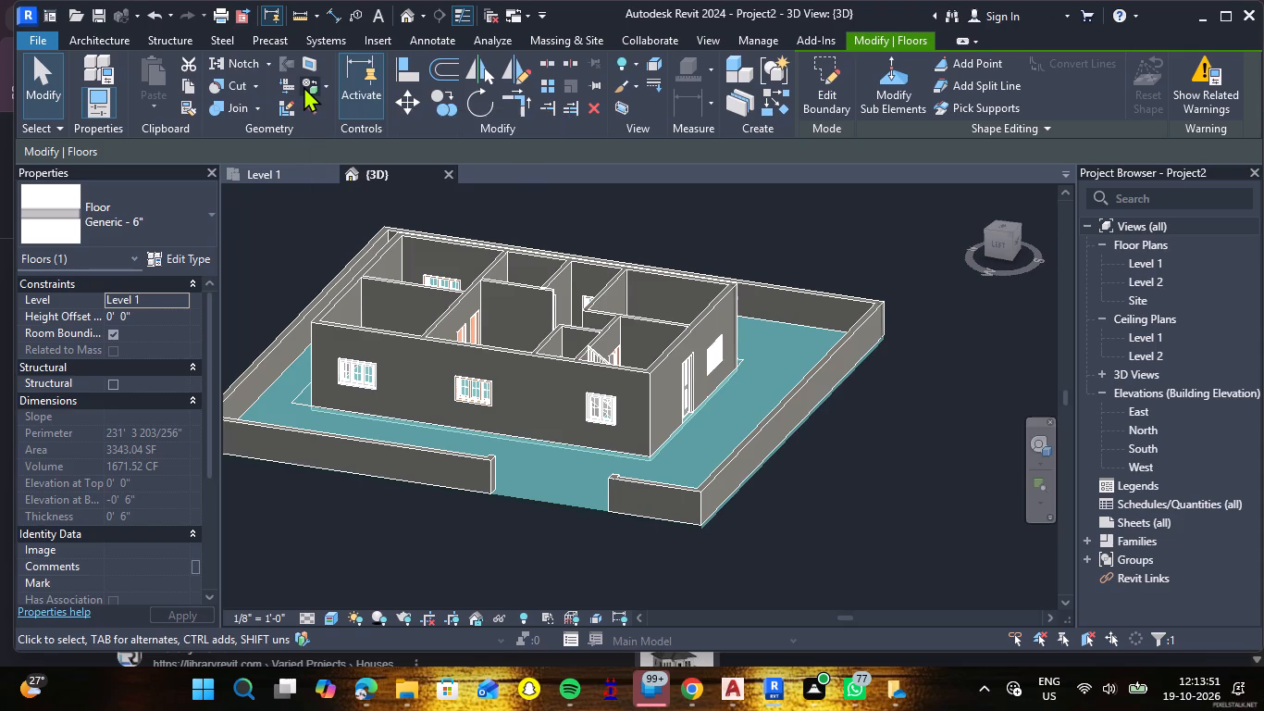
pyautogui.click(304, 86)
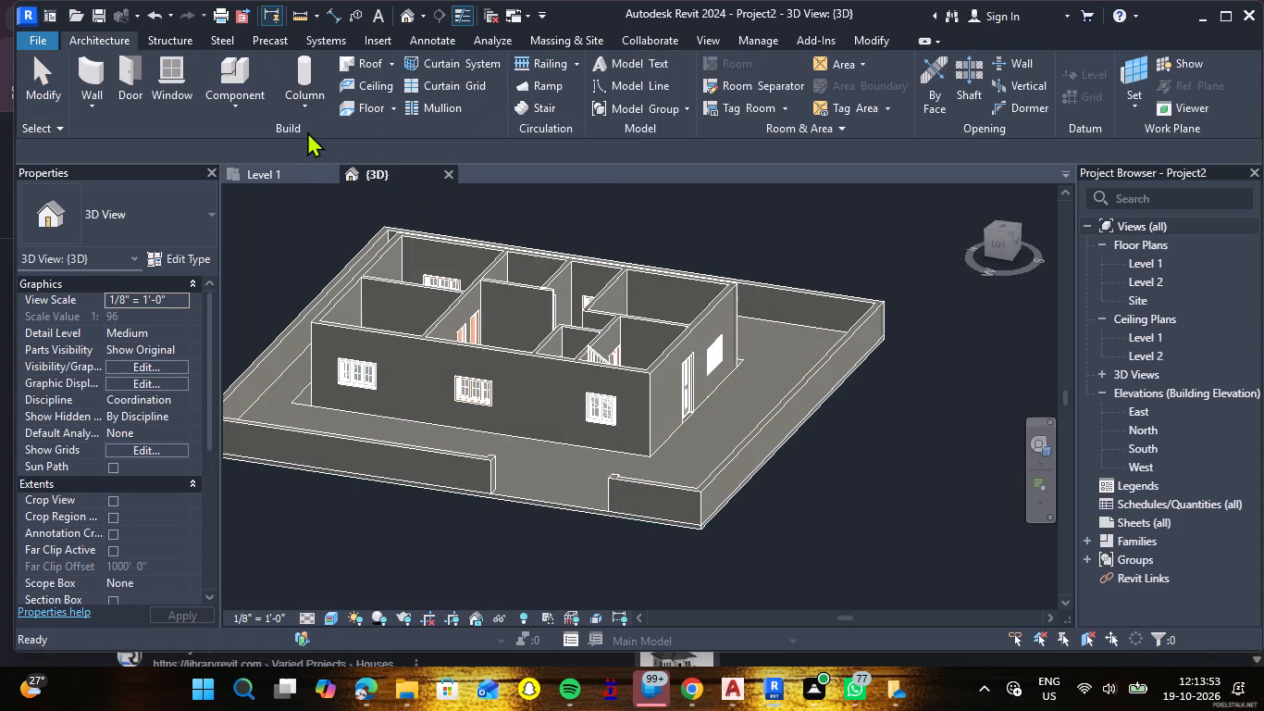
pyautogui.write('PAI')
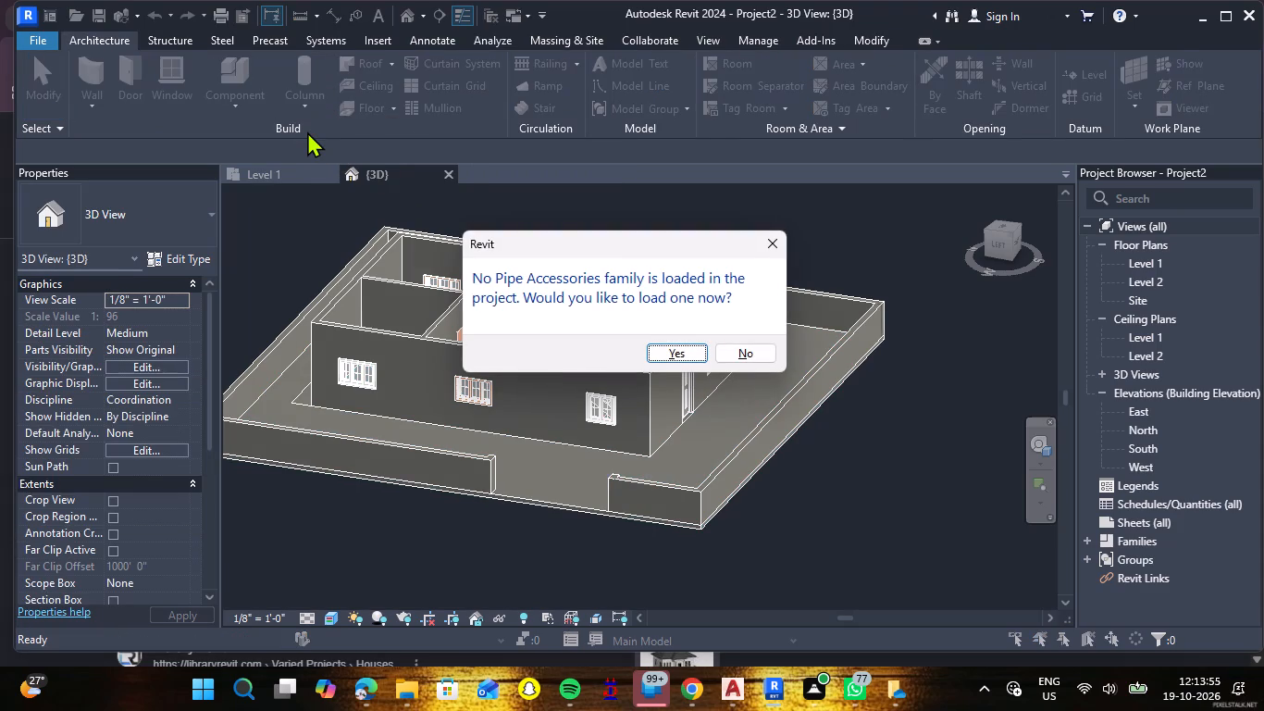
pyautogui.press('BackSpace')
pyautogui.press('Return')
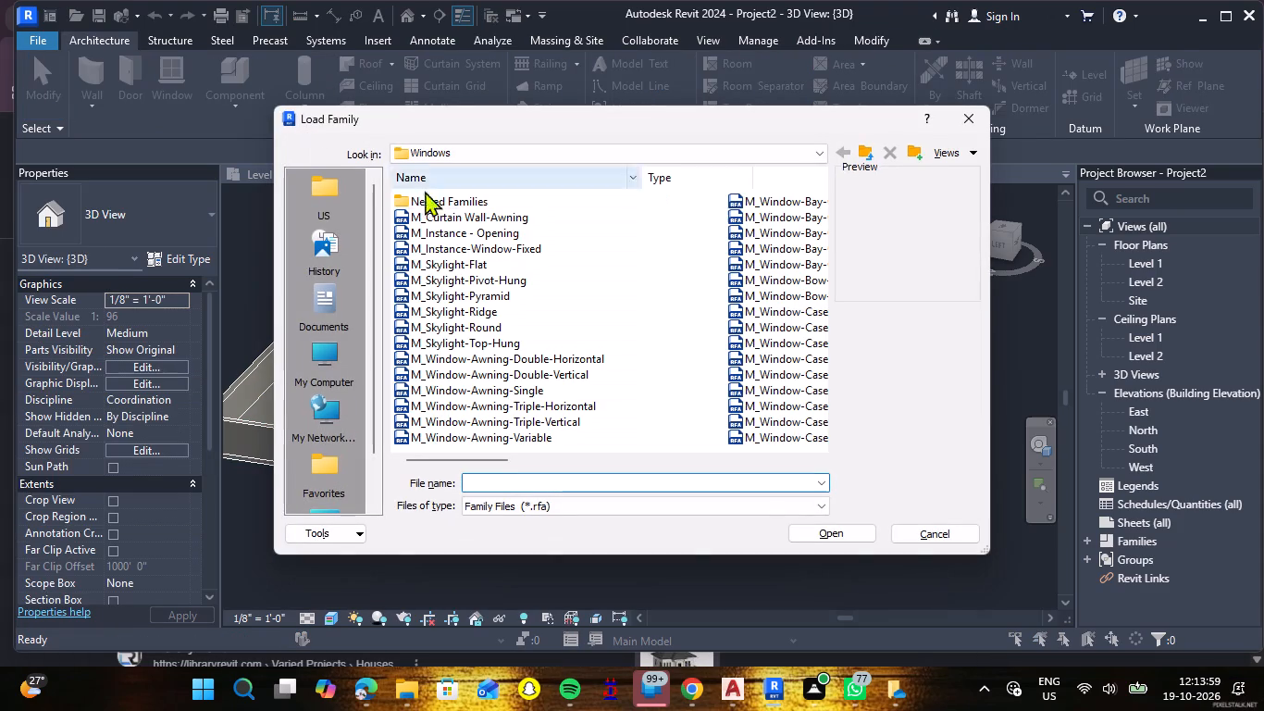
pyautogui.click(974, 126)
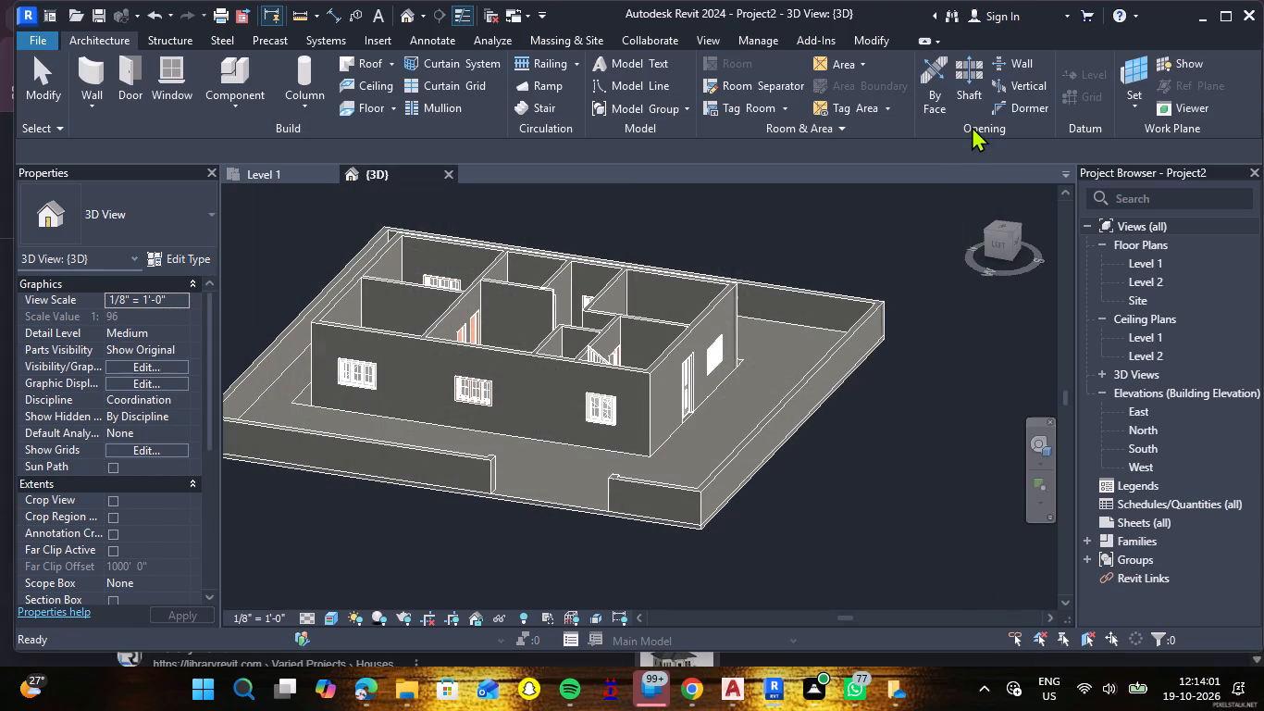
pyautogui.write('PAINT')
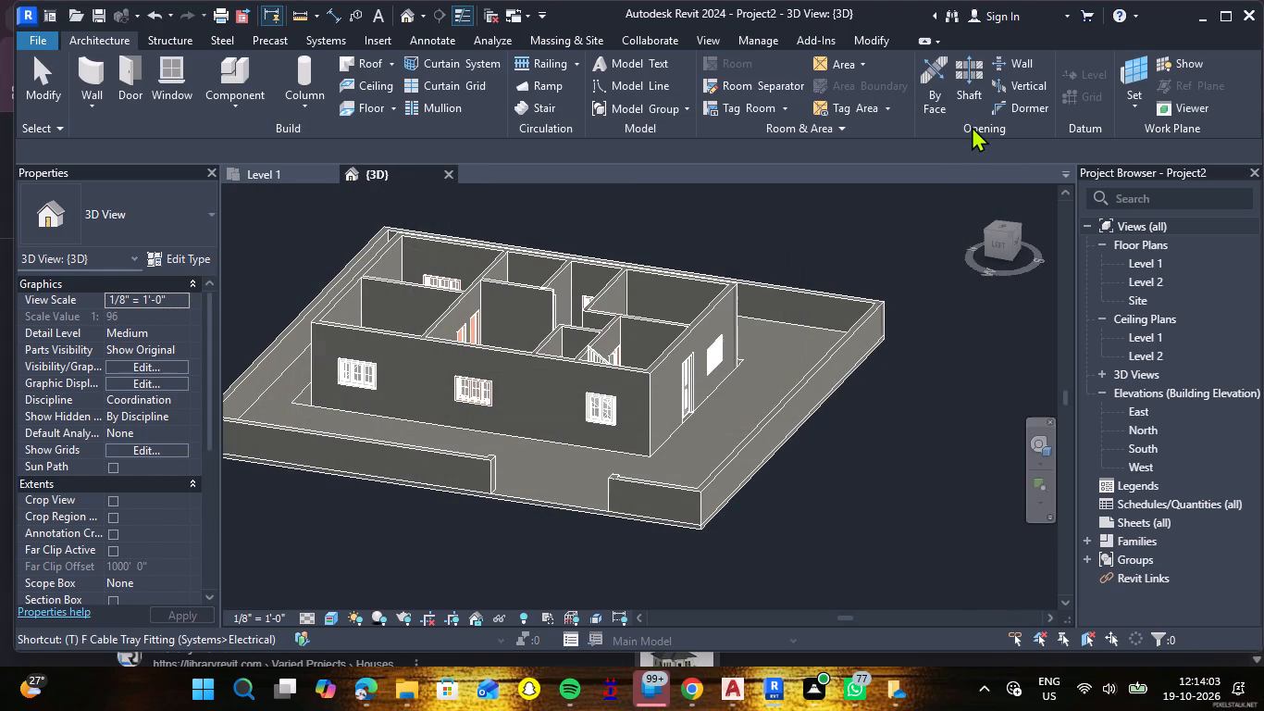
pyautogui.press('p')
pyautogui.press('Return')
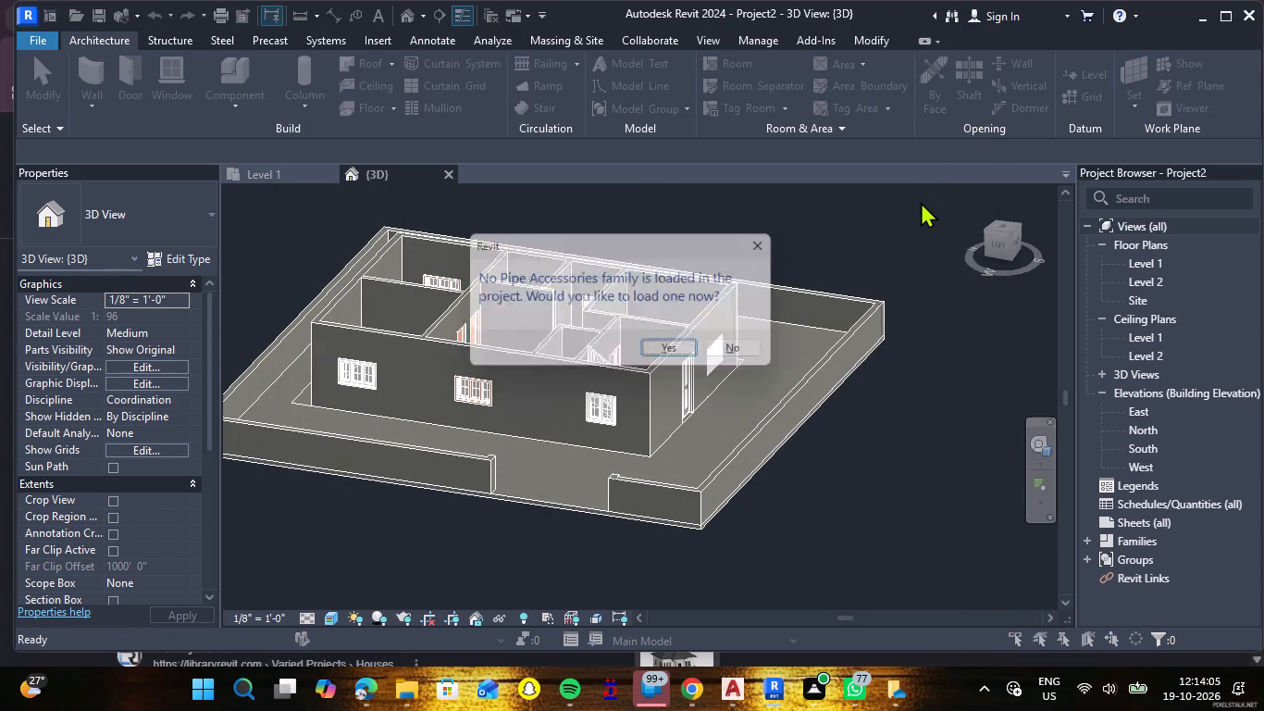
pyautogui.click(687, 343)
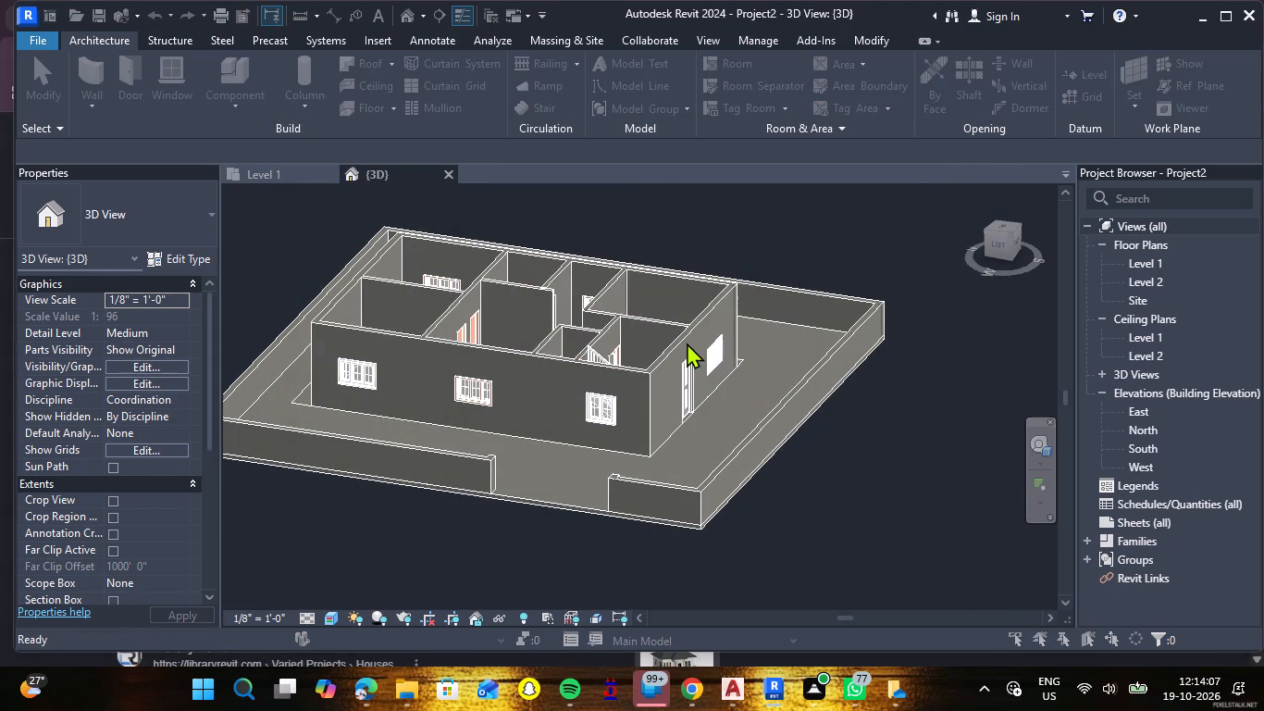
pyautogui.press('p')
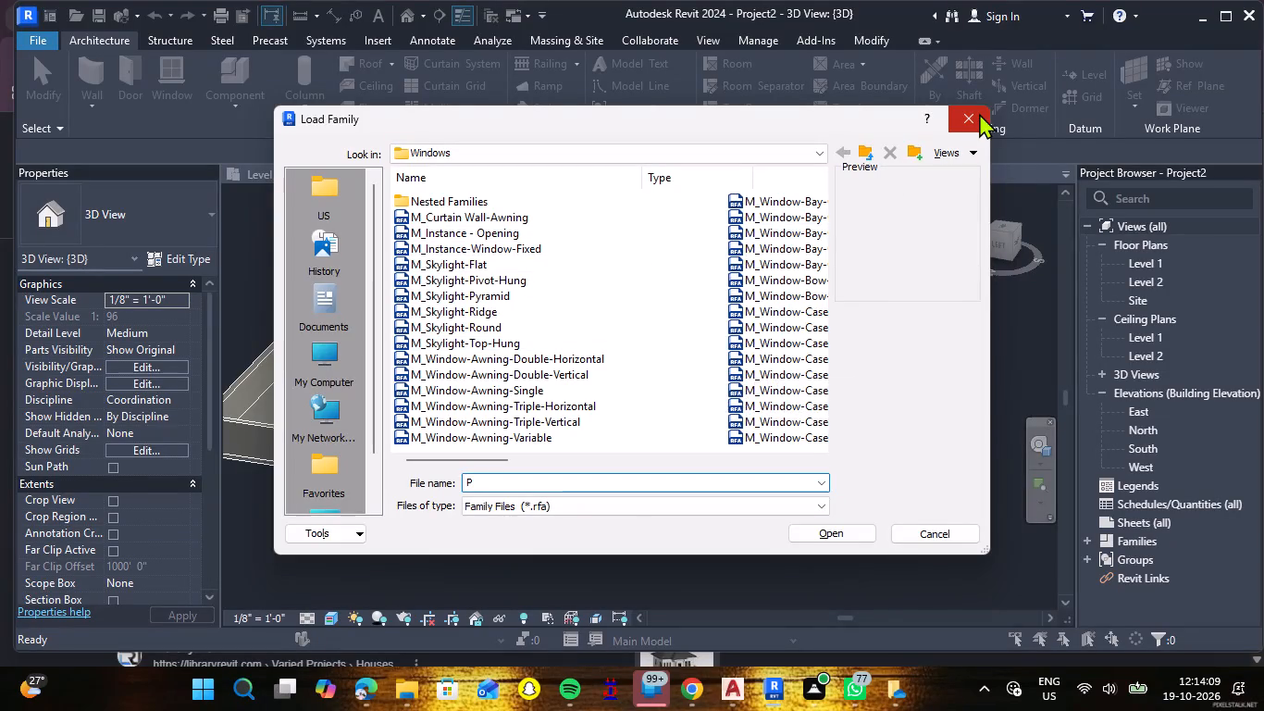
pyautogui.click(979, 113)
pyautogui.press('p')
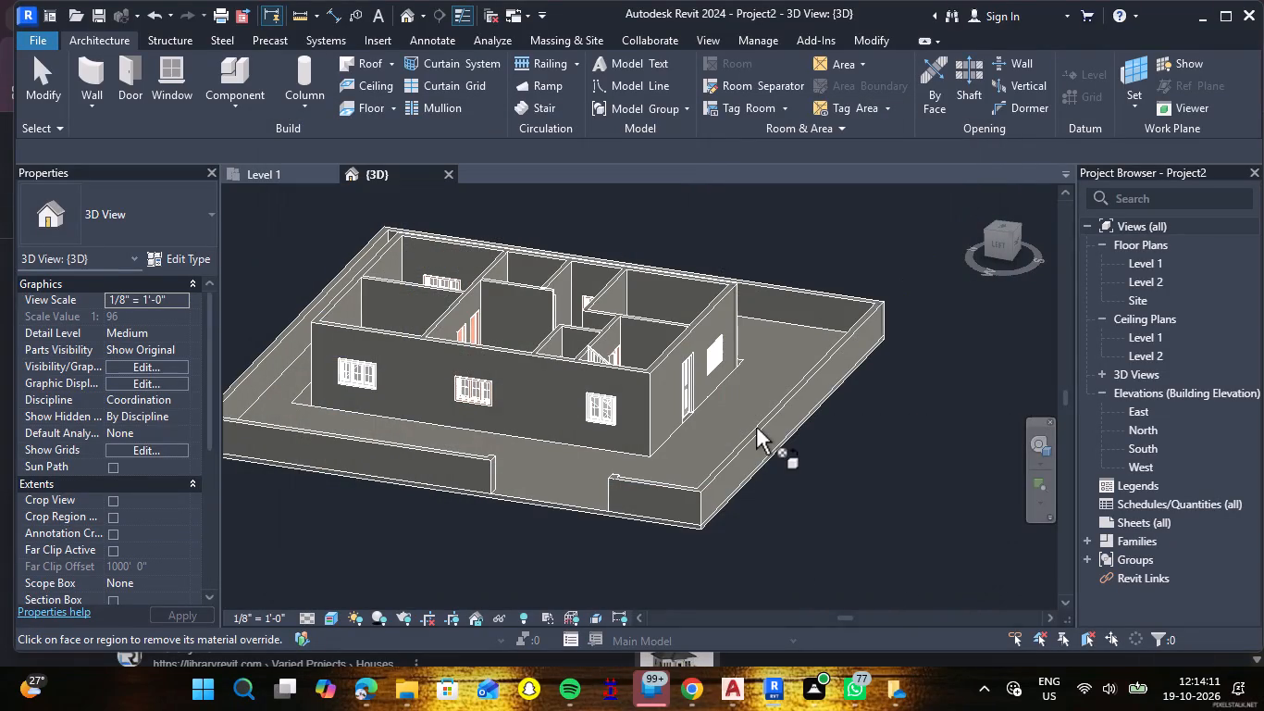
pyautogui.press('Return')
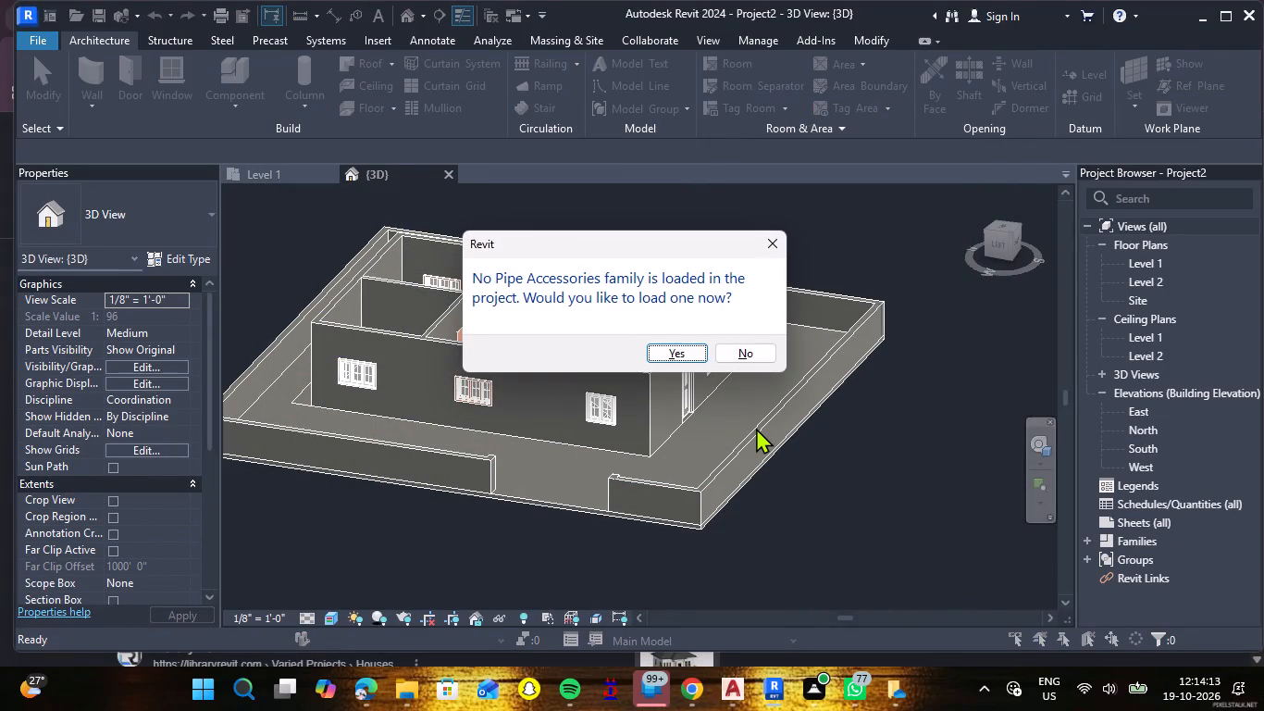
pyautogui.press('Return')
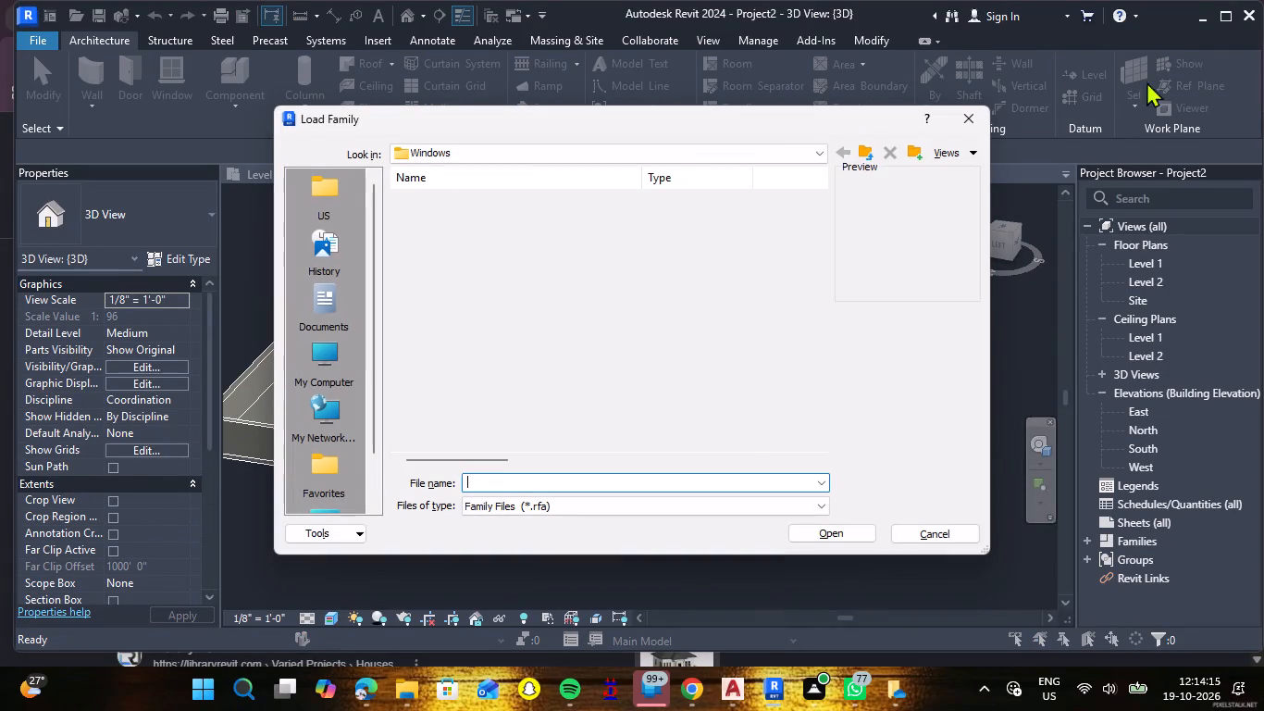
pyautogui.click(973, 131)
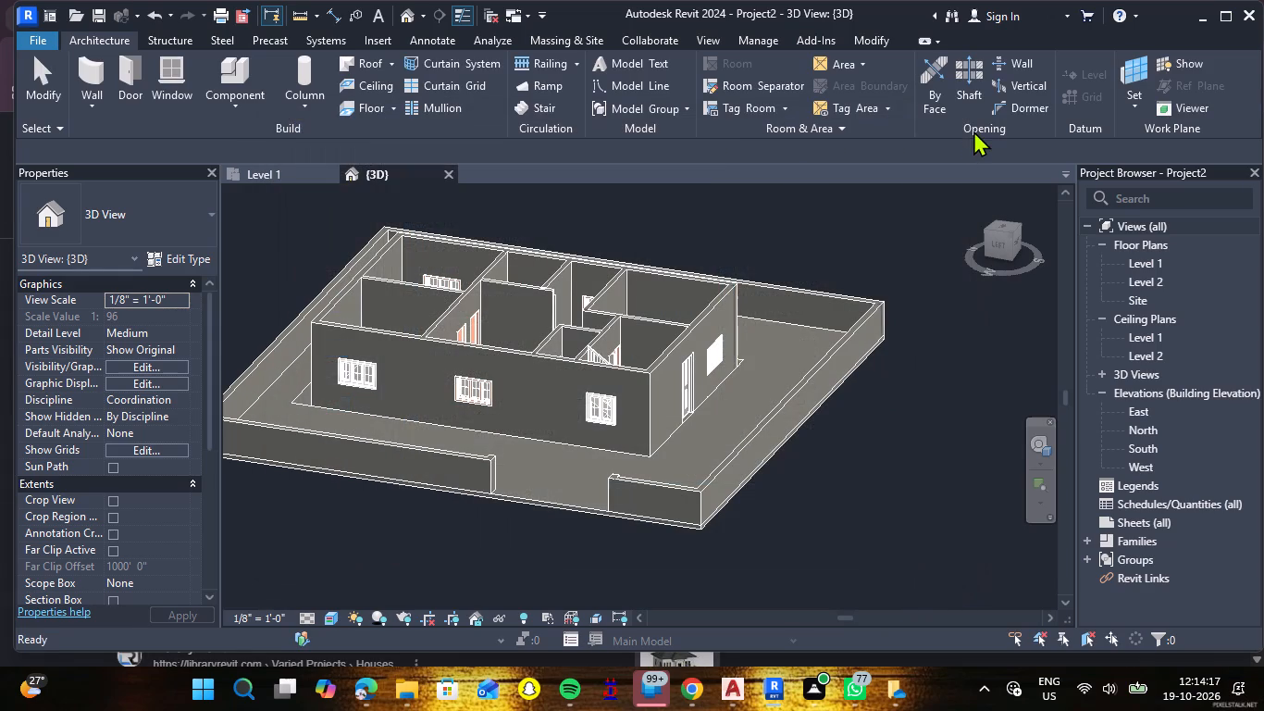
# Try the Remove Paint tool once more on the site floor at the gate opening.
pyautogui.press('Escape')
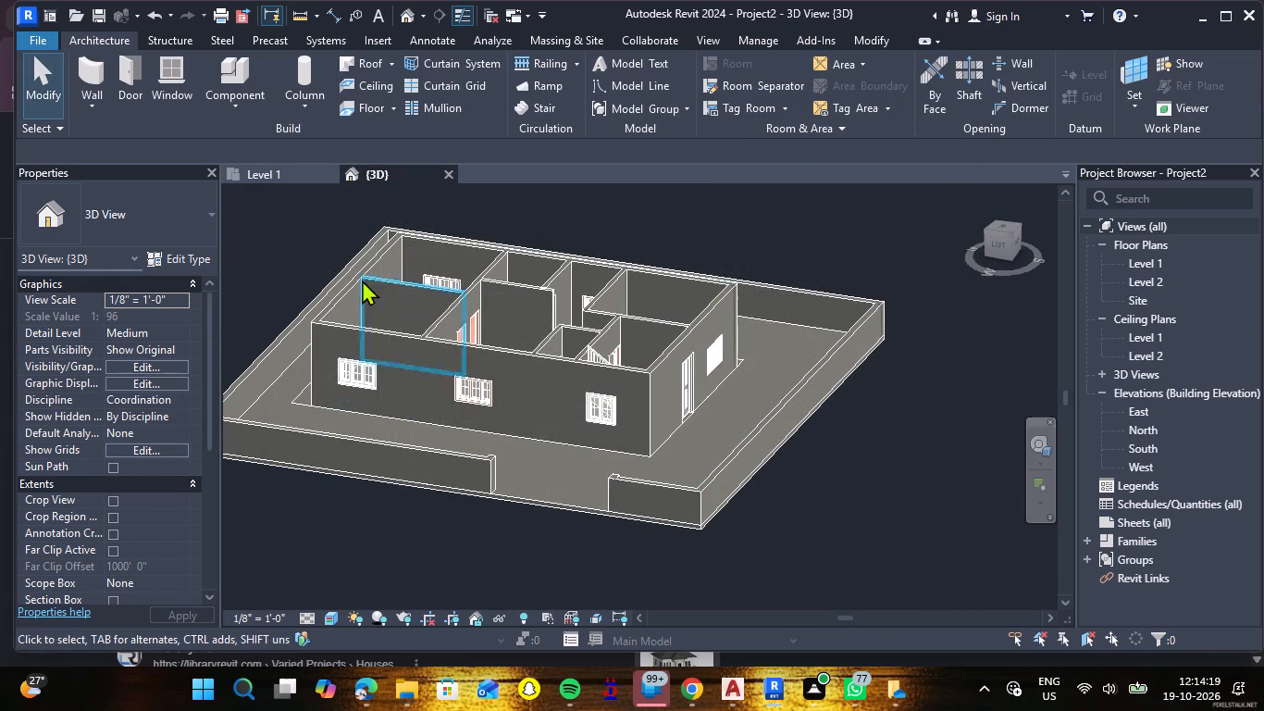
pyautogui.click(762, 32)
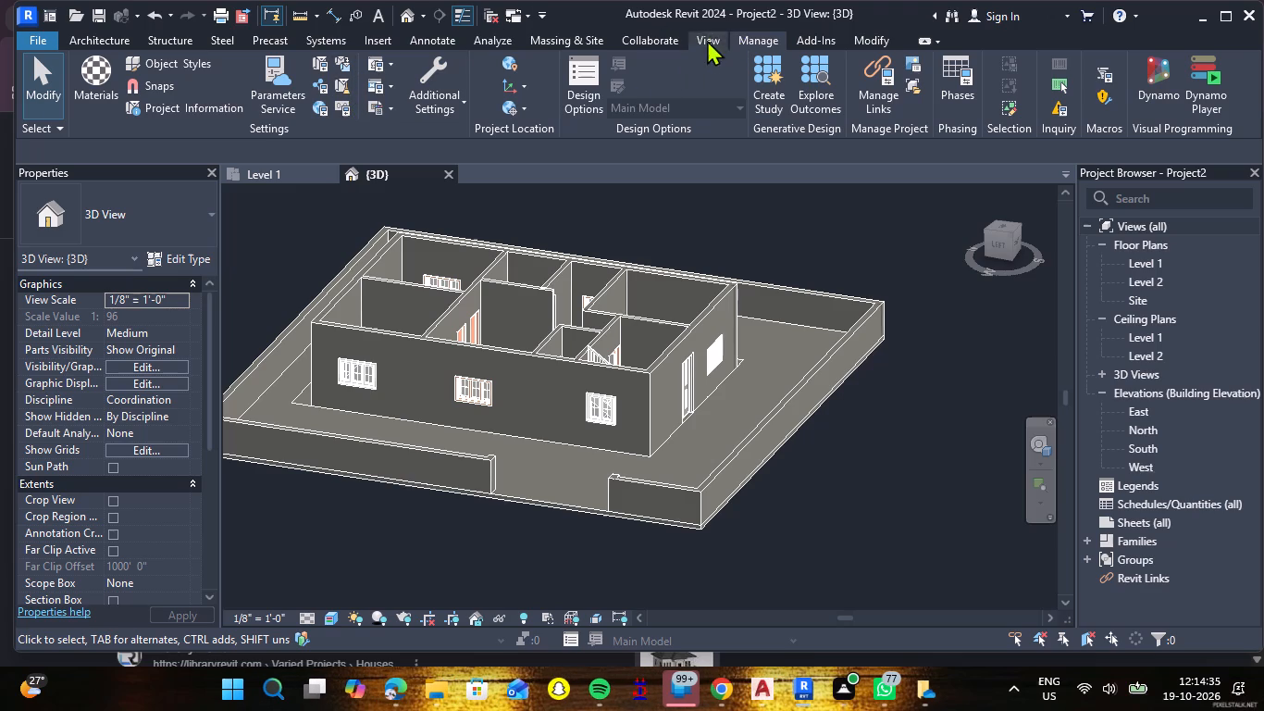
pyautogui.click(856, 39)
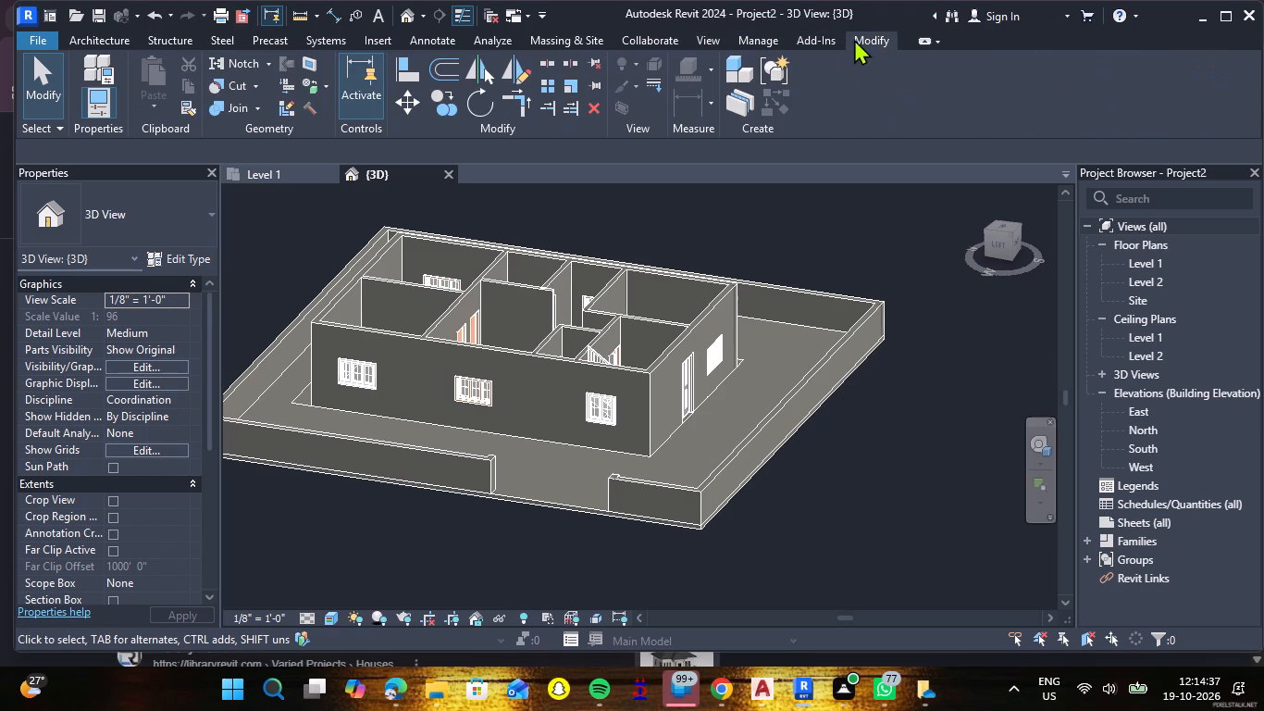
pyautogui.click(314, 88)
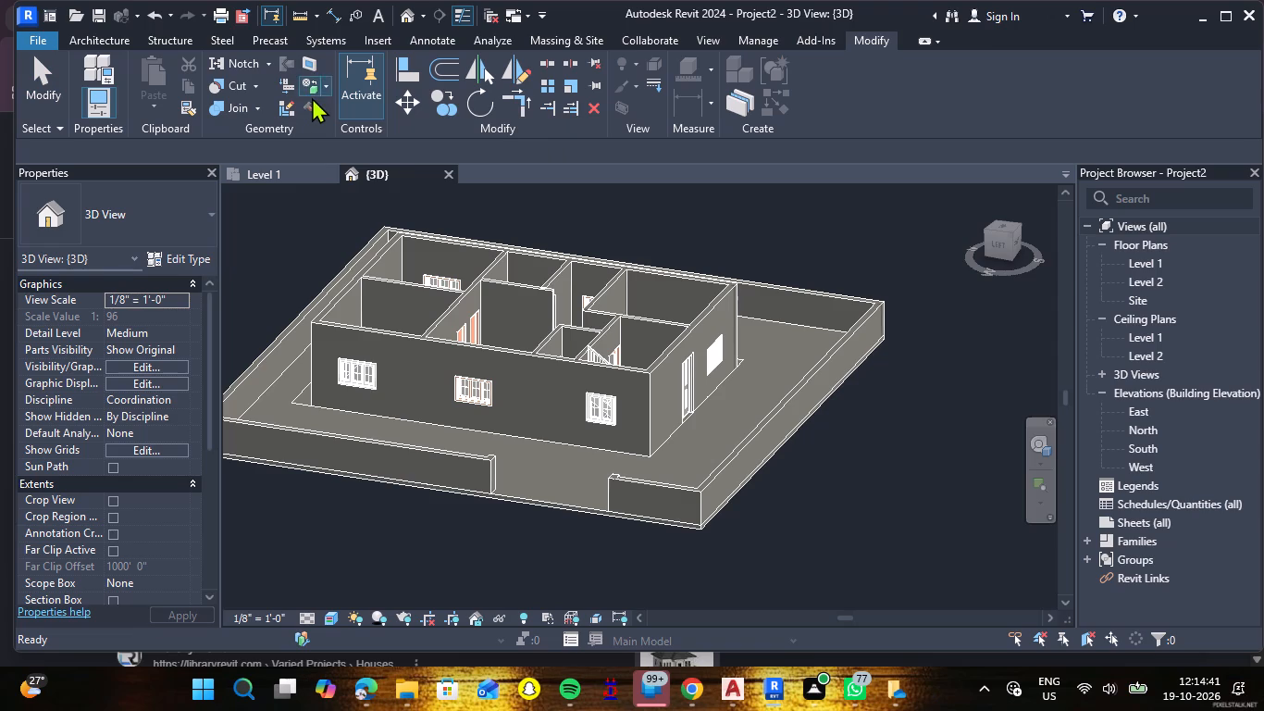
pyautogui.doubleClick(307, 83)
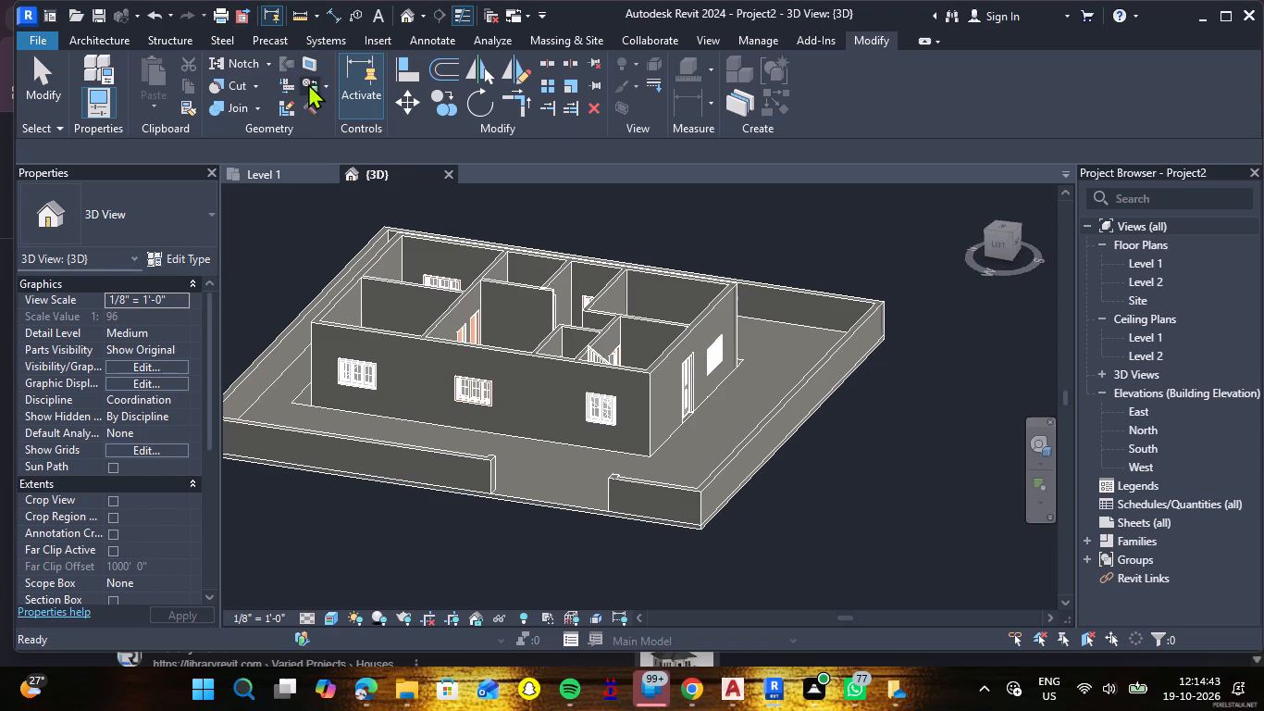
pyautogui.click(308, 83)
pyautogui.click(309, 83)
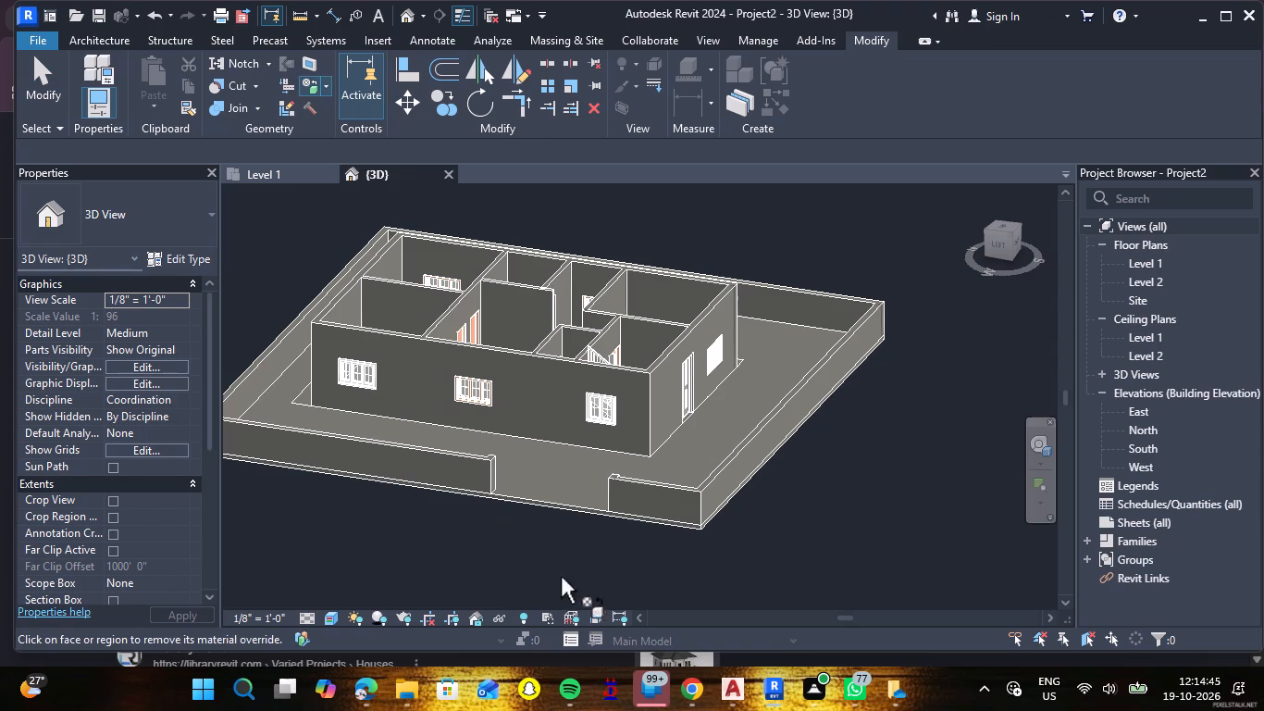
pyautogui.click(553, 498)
# Paint the top face of the site floor inside the boundary wall with the Grass material.
pyautogui.click(326, 92)
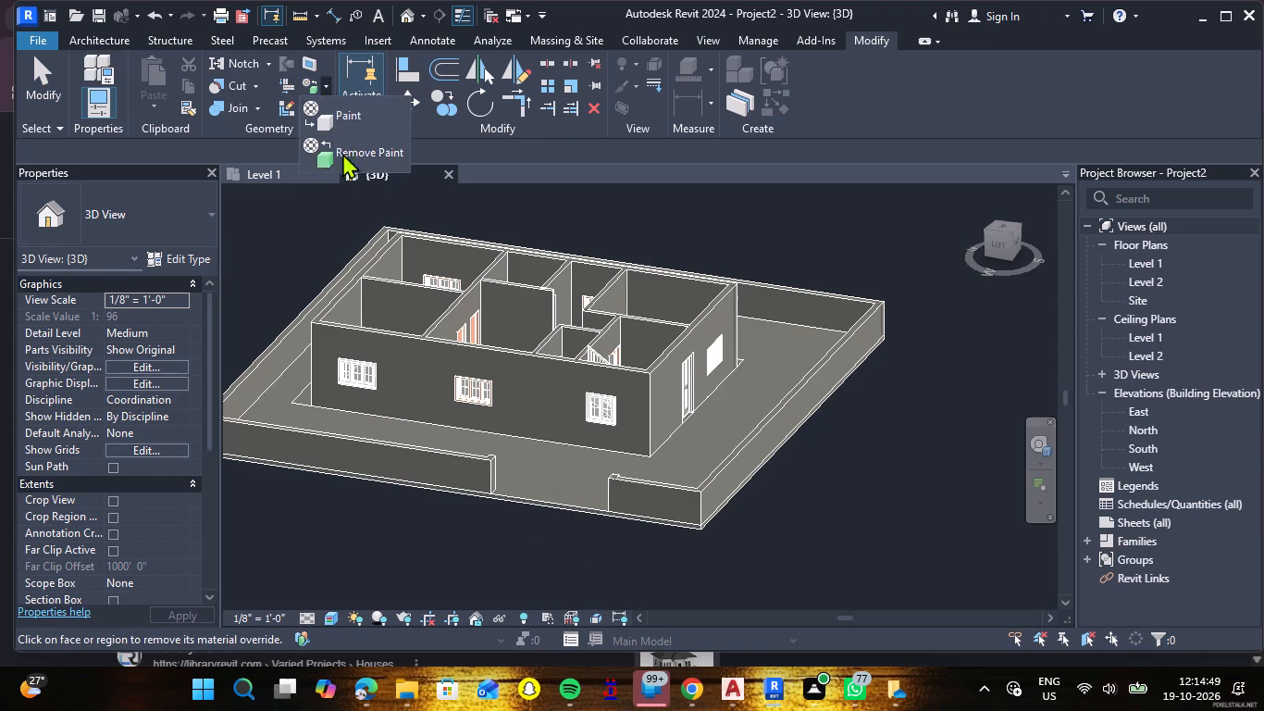
pyautogui.click(353, 118)
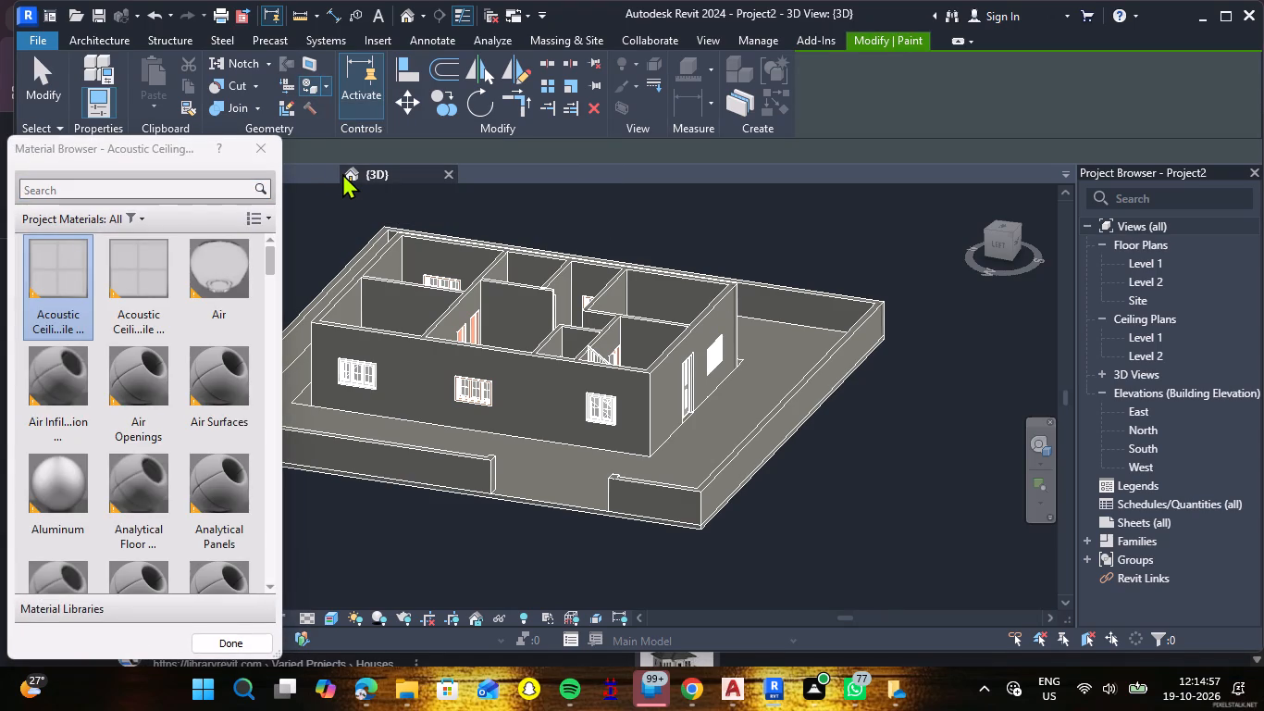
pyautogui.write('GRASS')
pyautogui.click(174, 186)
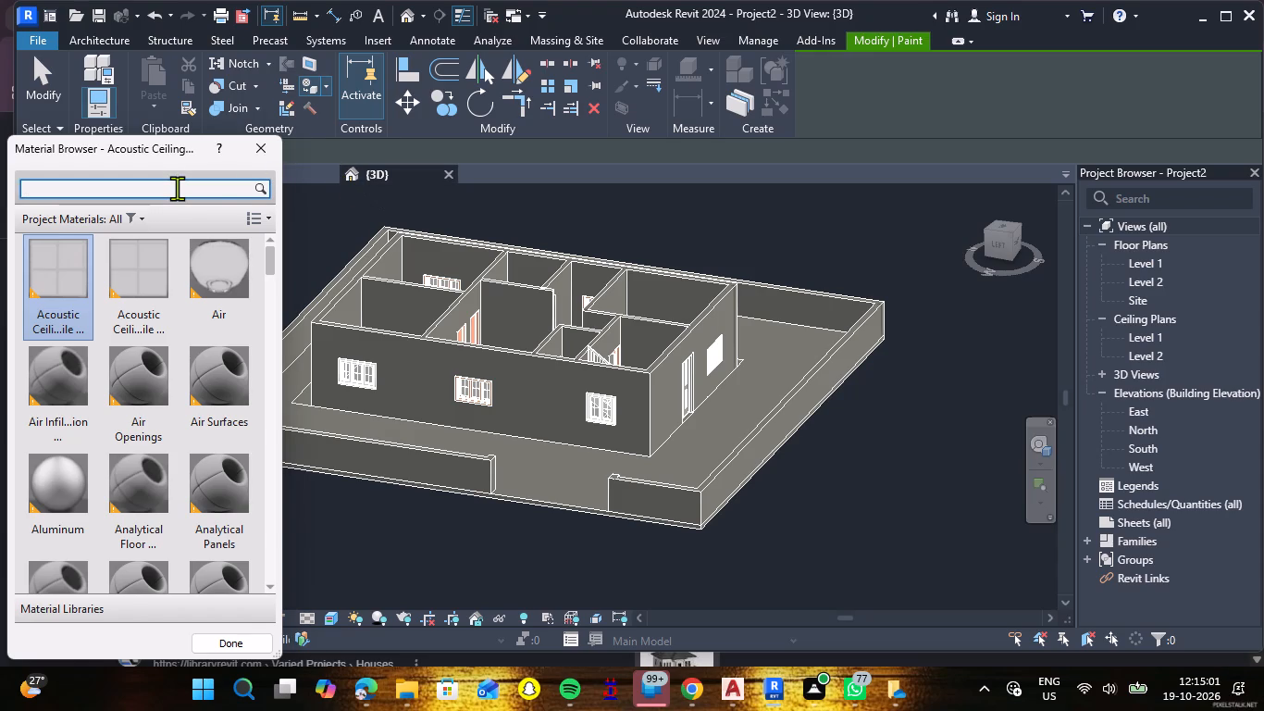
pyautogui.write('GRASS')
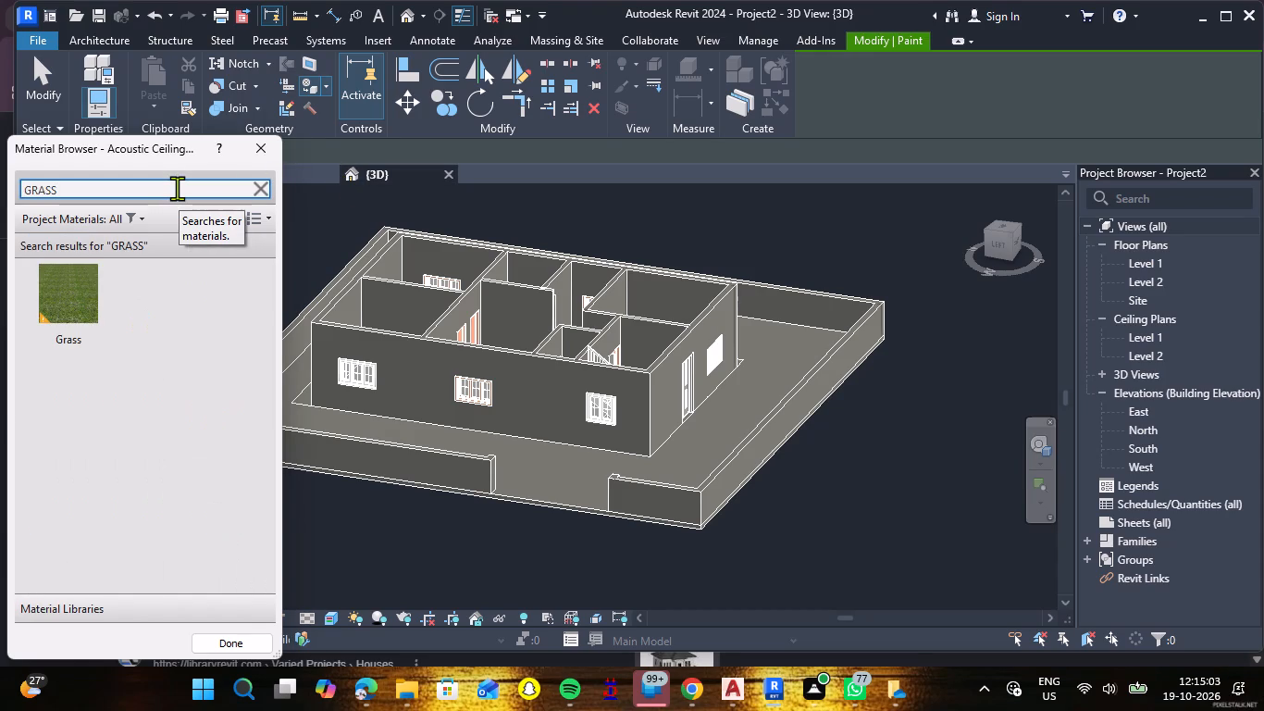
pyautogui.press('Return')
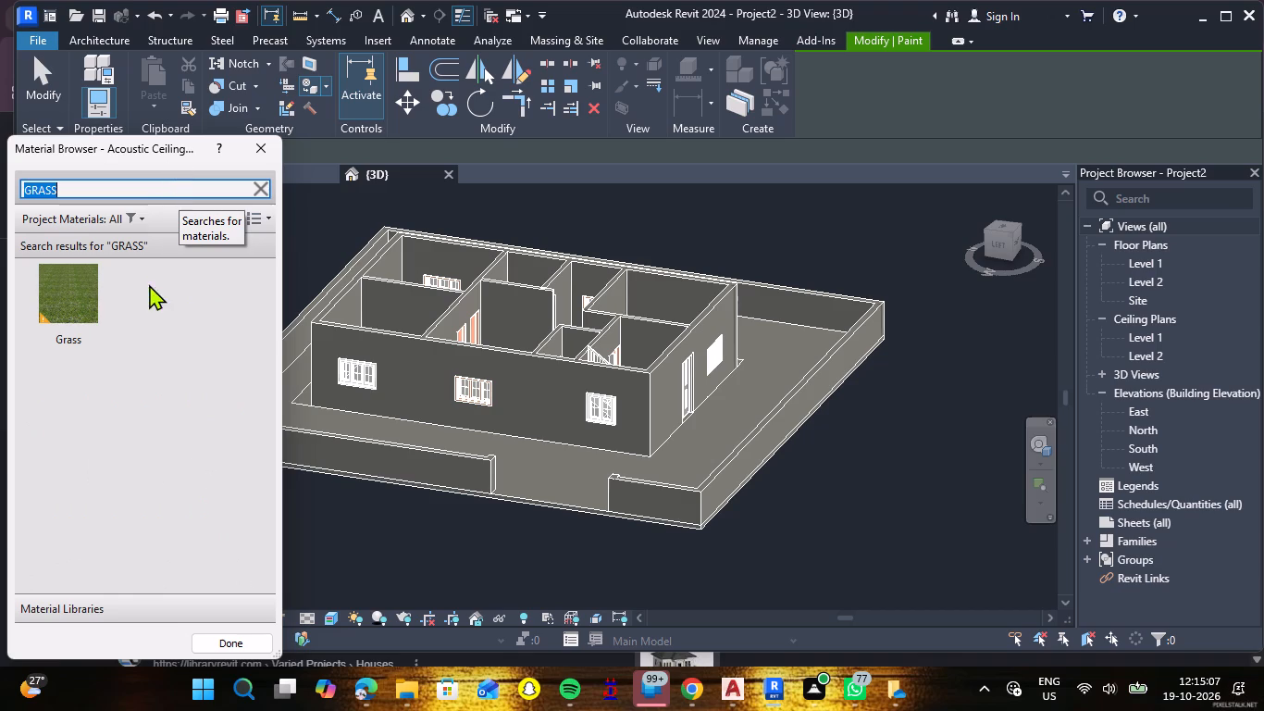
pyautogui.click(92, 296)
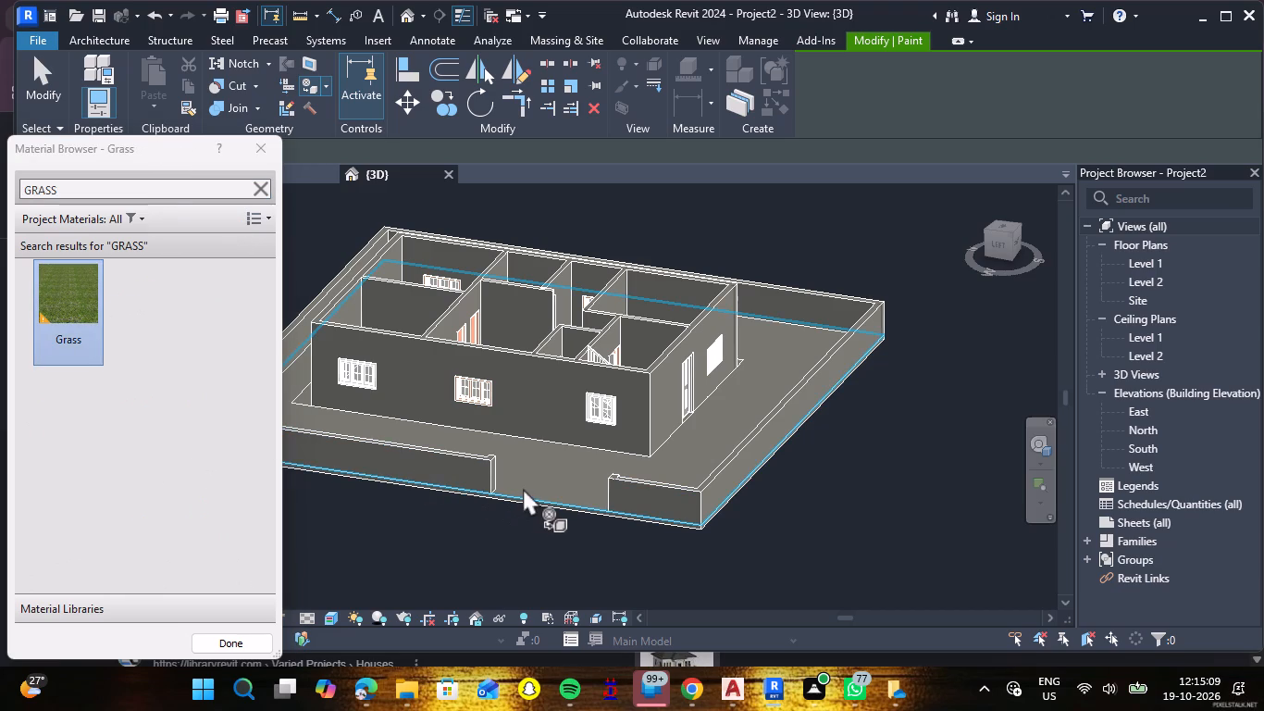
pyautogui.click(523, 488)
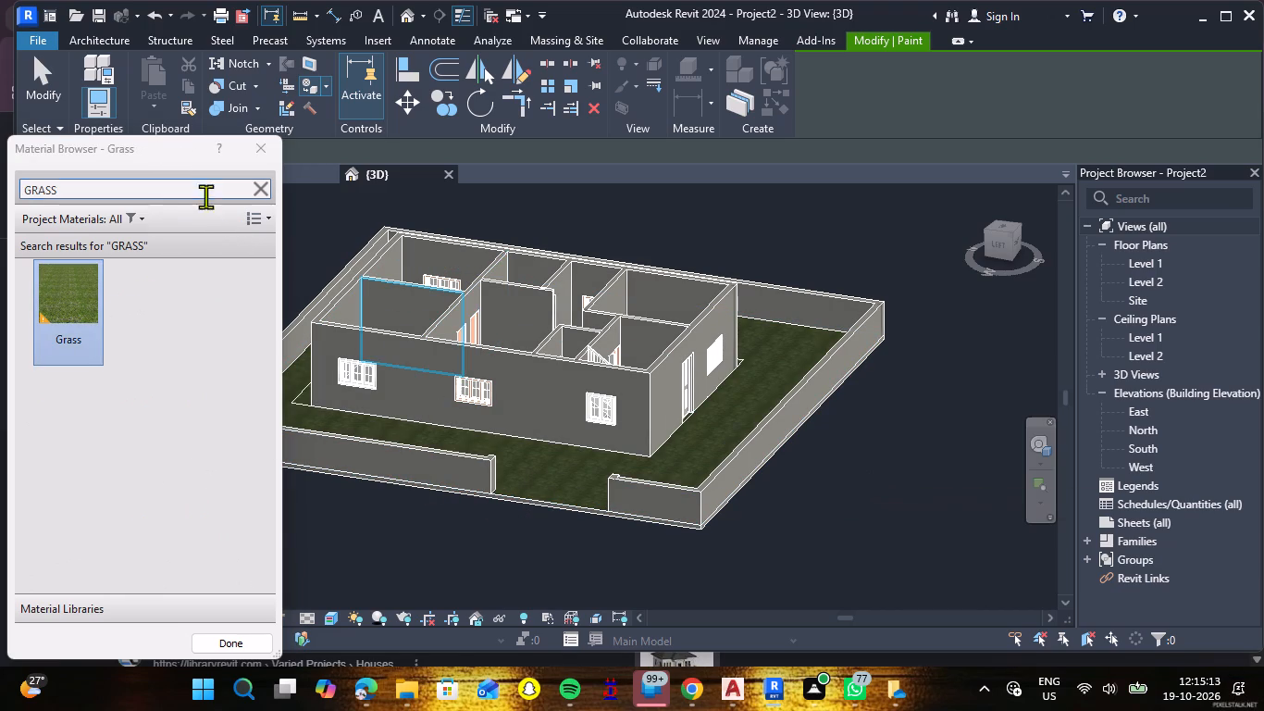
pyautogui.click(253, 151)
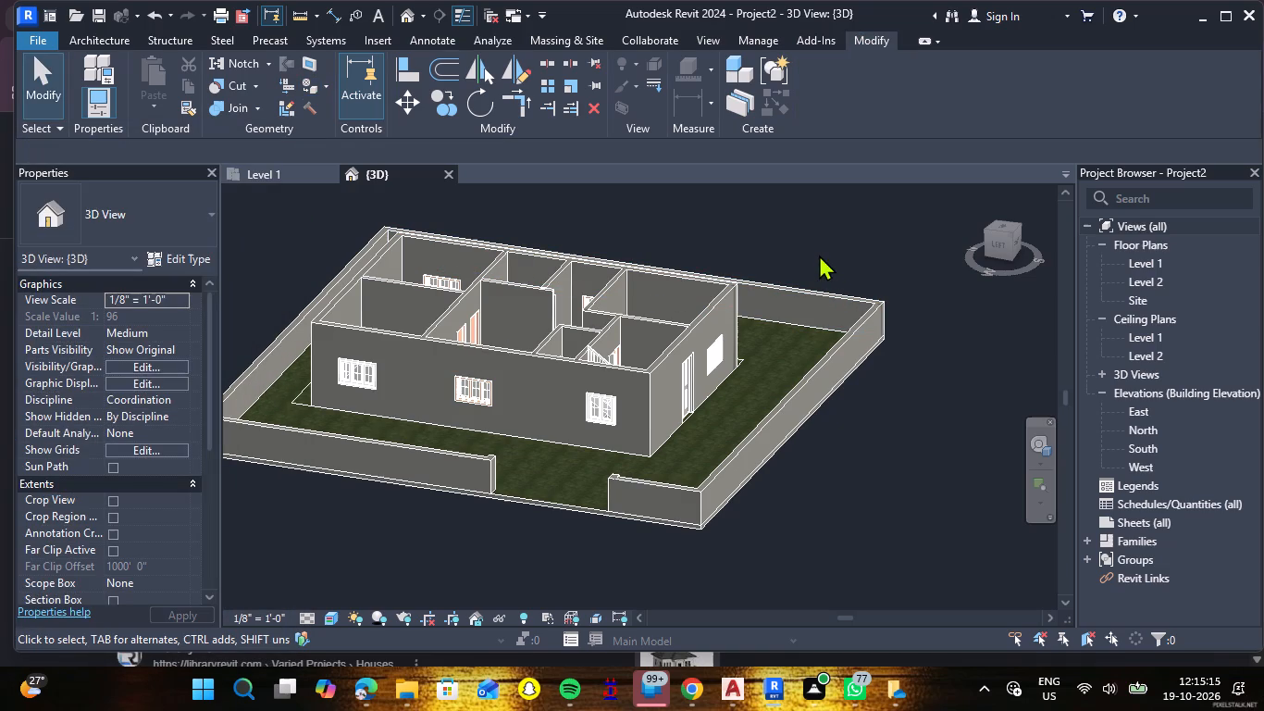
# Examine the grass-painted site floor and the house floor from above and from below.
pyautogui.keyDown('shift'); pyautogui.moveTo(814, 255); pyautogui.dragTo(814, 357, button='middle'); pyautogui.keyUp('shift')
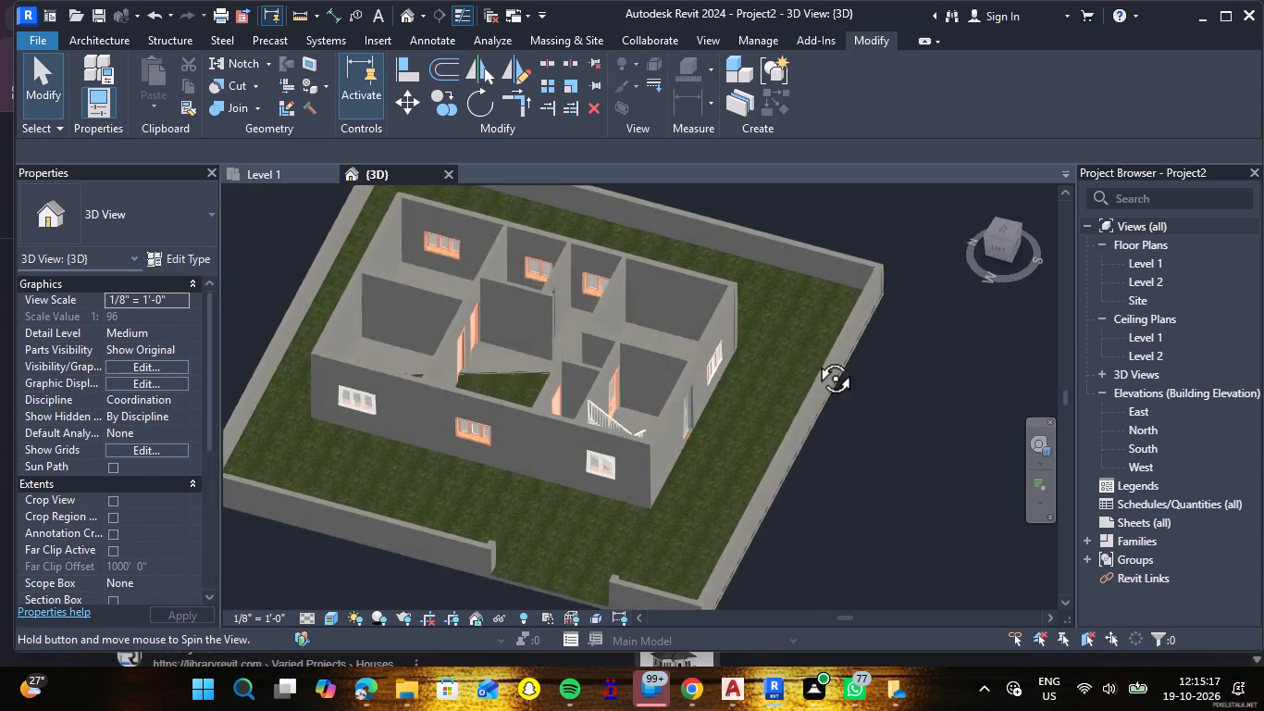
pyautogui.keyDown('shift'); pyautogui.moveTo(814, 357); pyautogui.dragTo(814, 478, button='middle'); pyautogui.keyUp('shift')
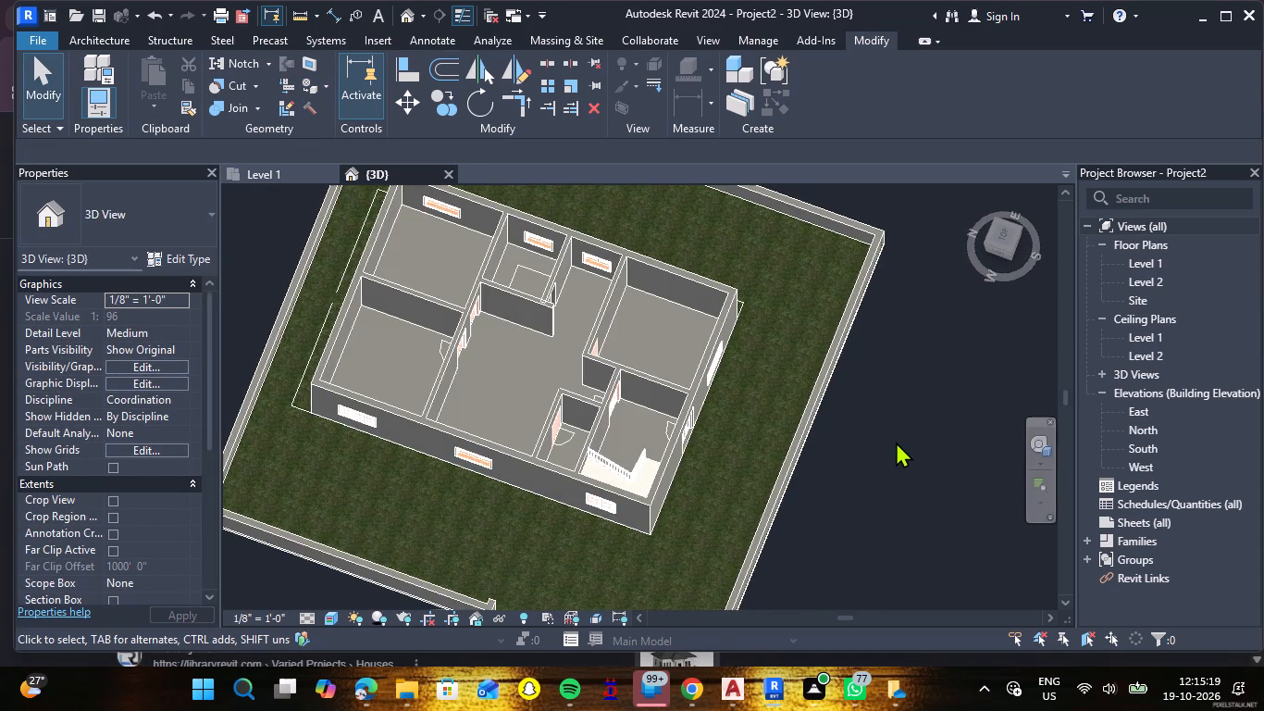
pyautogui.scroll(-2, 896, 442)
pyautogui.scroll(1, 874, 468)
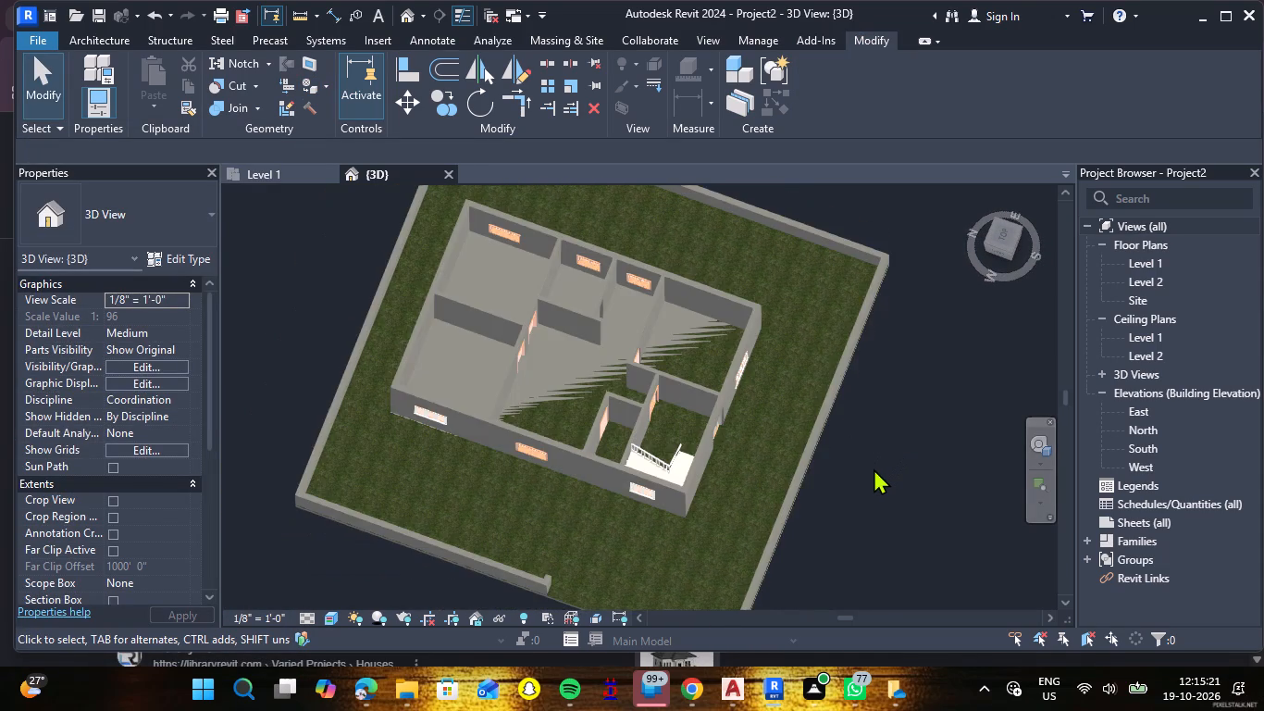
pyautogui.press('Escape')
pyautogui.scroll(-4, 868, 468)
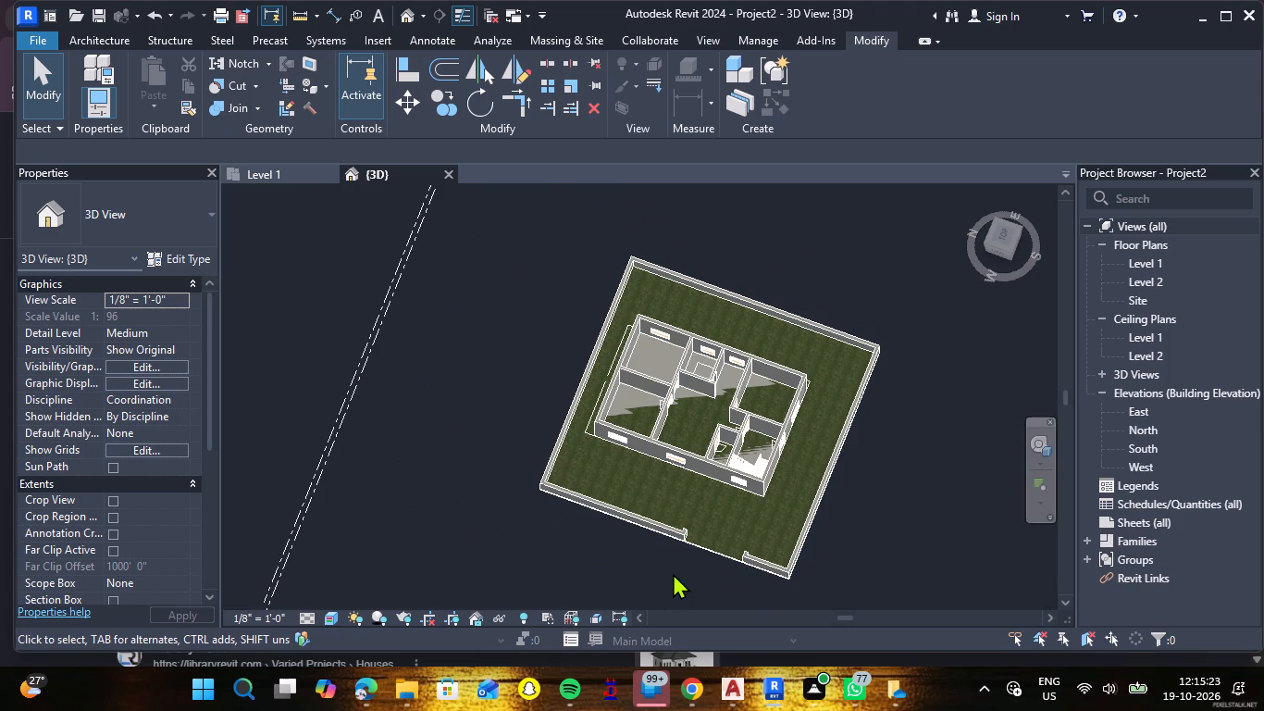
pyautogui.keyDown('shift'); pyautogui.moveTo(671, 569); pyautogui.dragTo(709, 188, button='middle'); pyautogui.keyUp('shift')
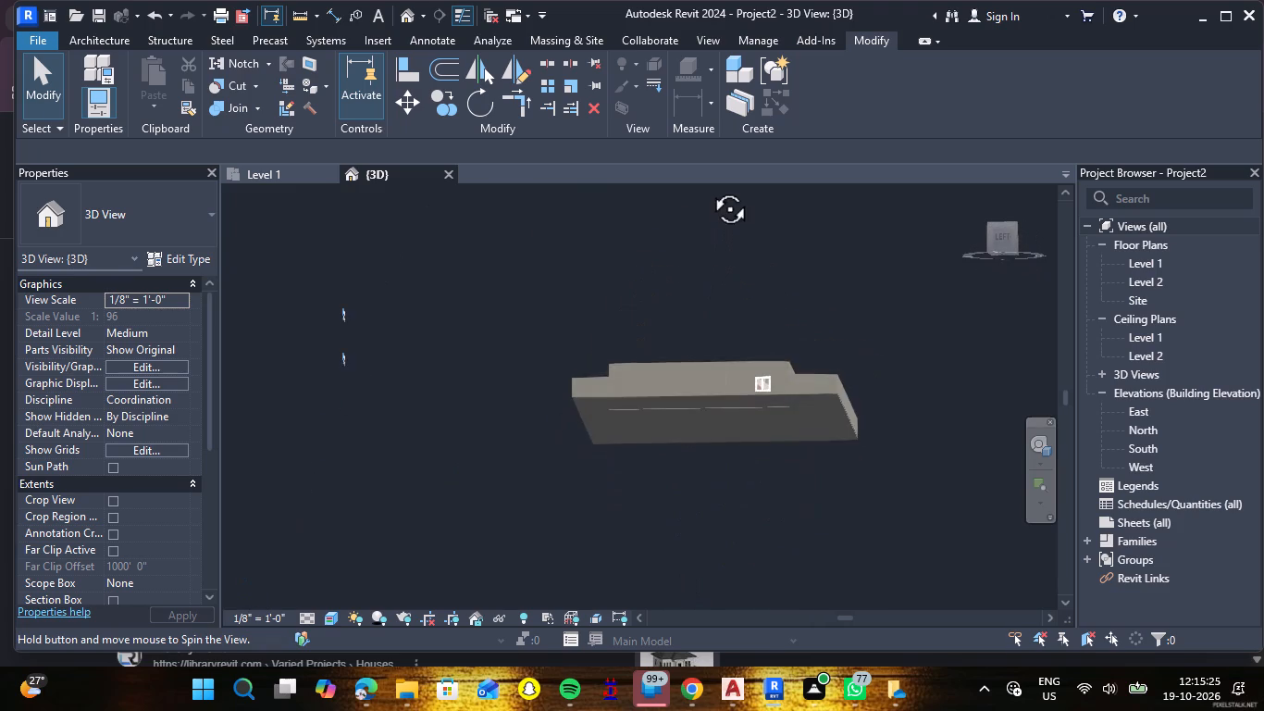
pyautogui.keyDown('shift'); pyautogui.moveTo(709, 188); pyautogui.dragTo(709, 158, button='middle'); pyautogui.keyUp('shift')
pyautogui.scroll(5, 802, 391)
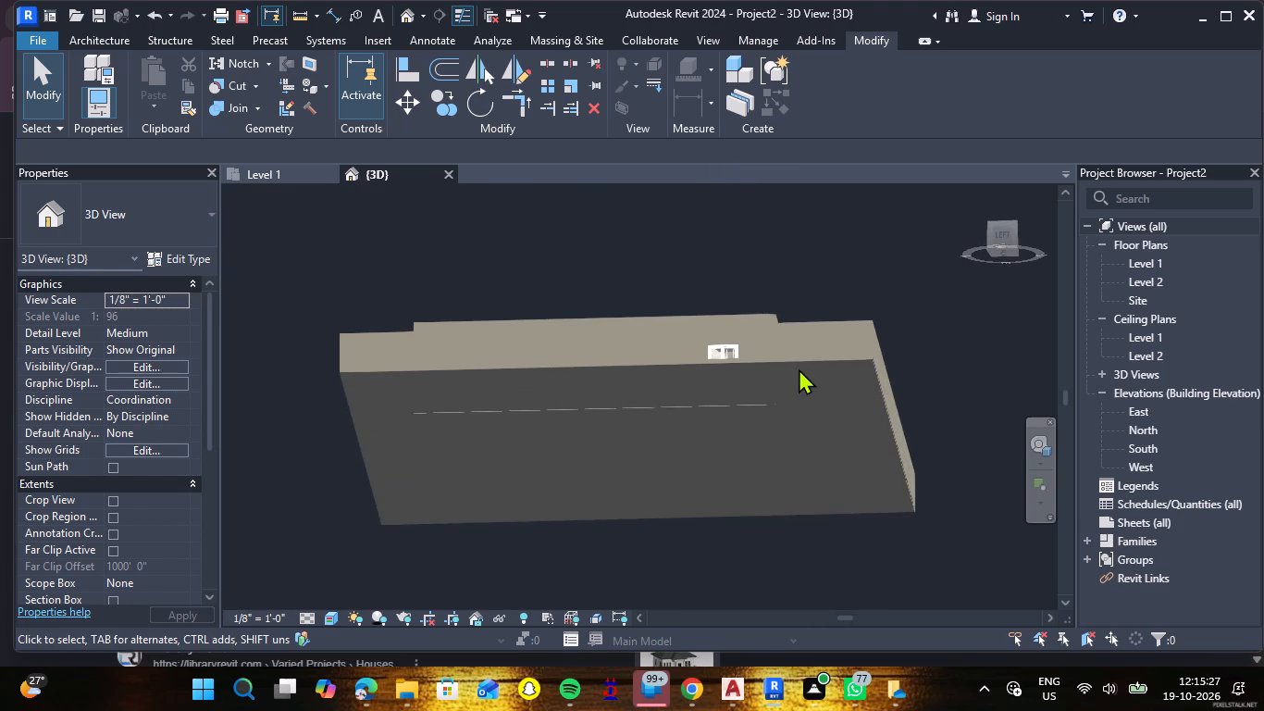
pyautogui.scroll(4, 798, 368)
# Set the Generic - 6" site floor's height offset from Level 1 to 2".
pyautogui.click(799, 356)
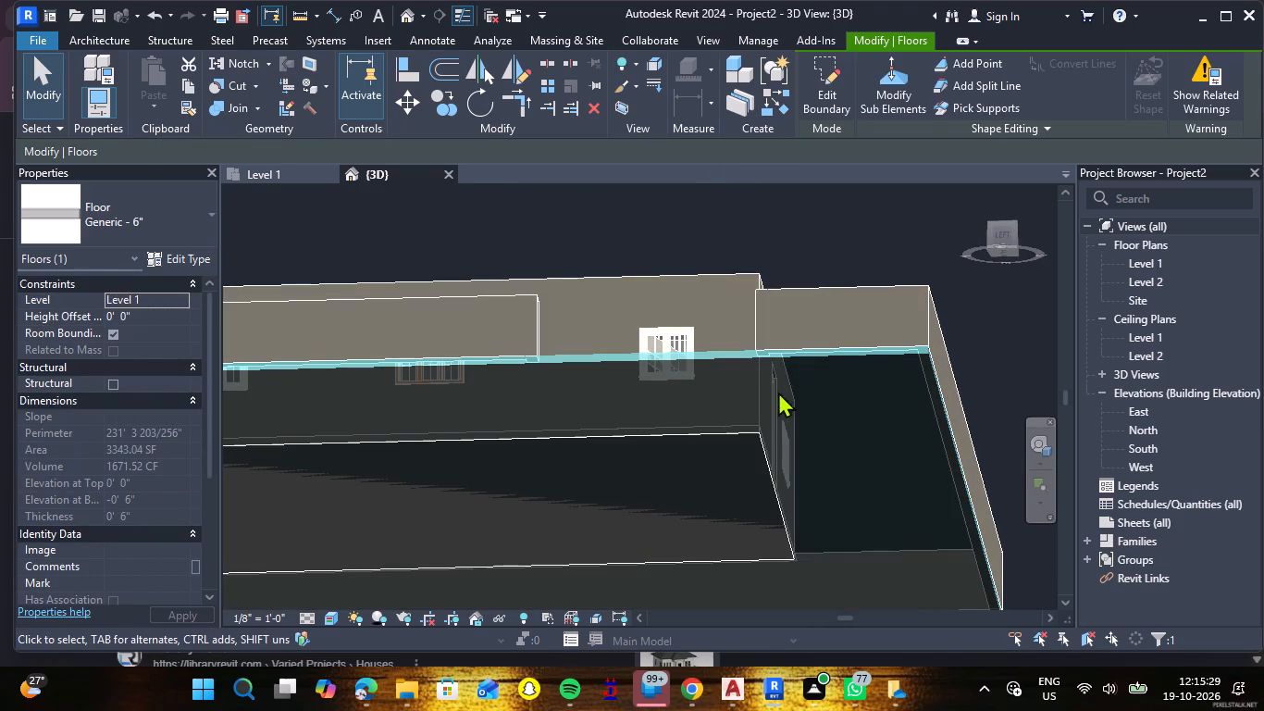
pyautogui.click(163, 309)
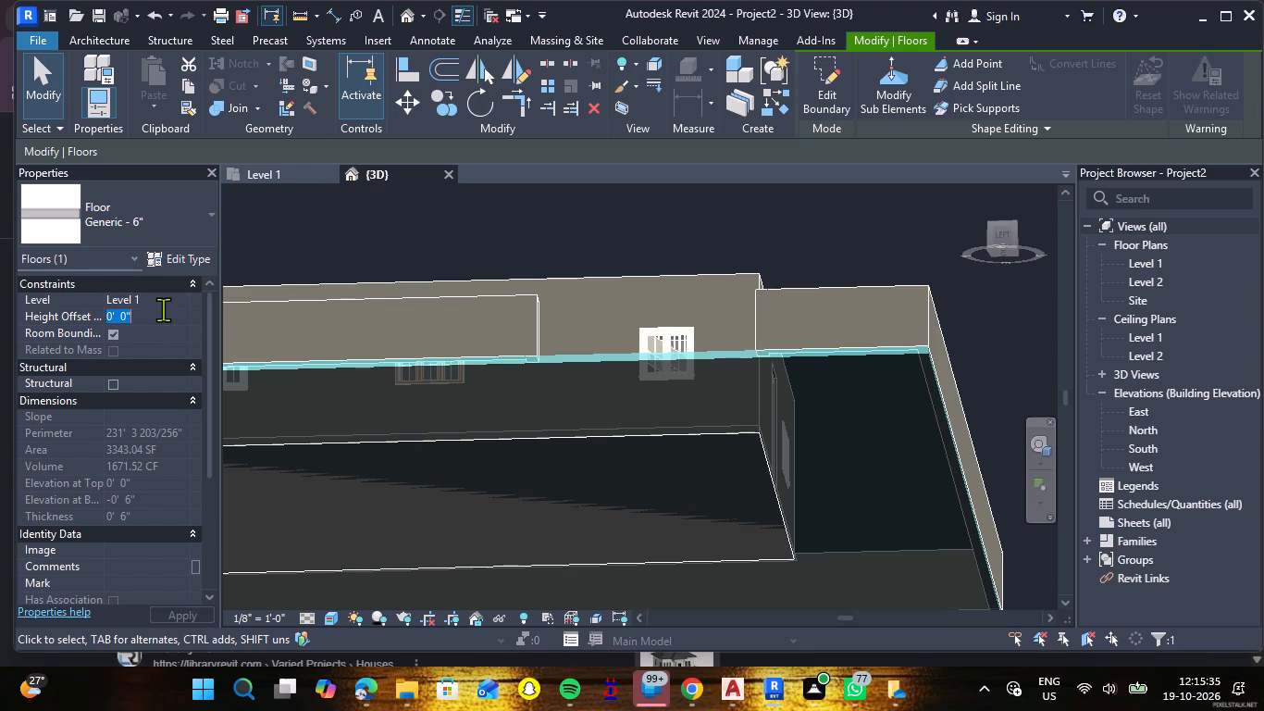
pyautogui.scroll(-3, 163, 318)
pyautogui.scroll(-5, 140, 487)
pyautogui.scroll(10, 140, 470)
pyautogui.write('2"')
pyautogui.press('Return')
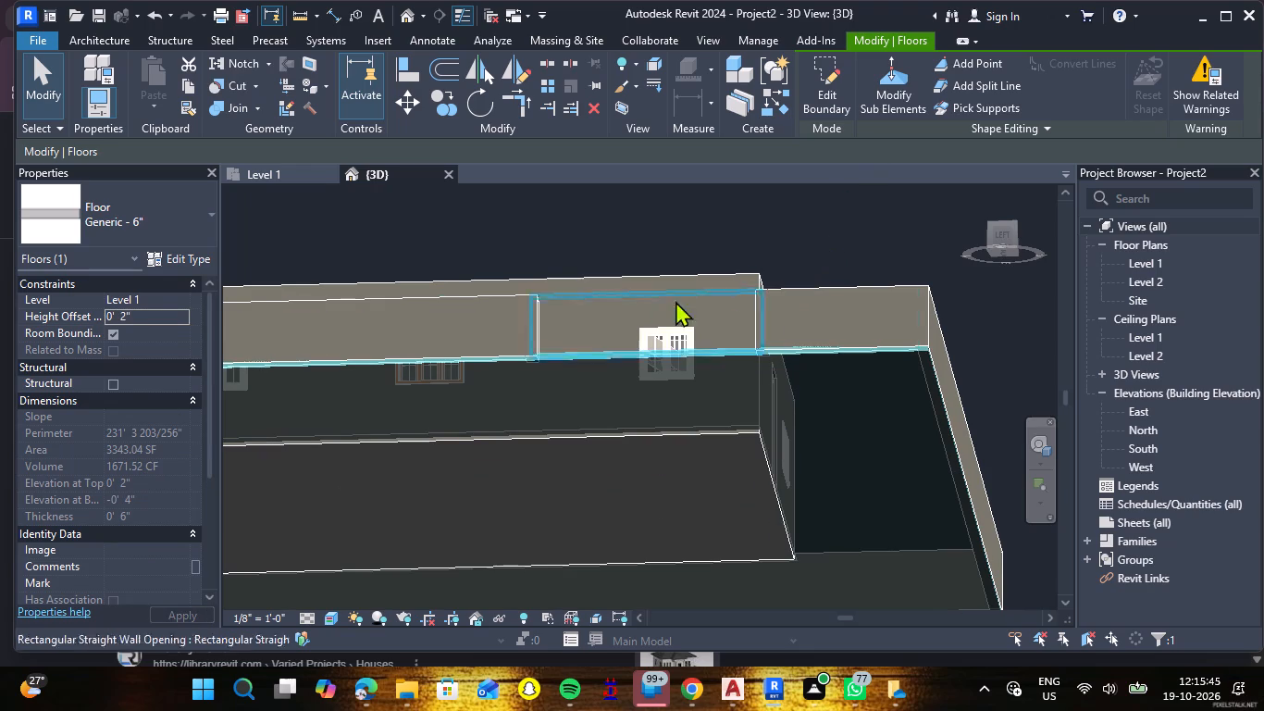
# Turn off Room Bounding for the site floor and set its height offset from Level 1 to -2".
pyautogui.click(114, 336)
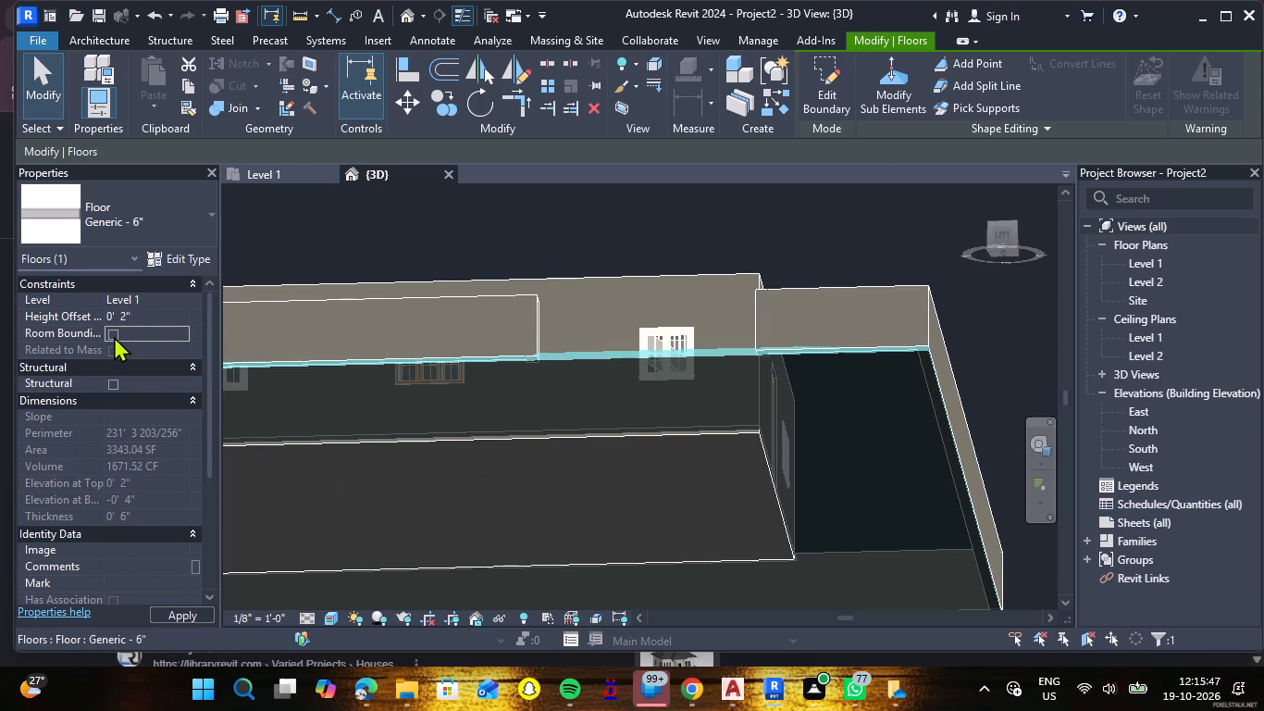
pyautogui.click(143, 319)
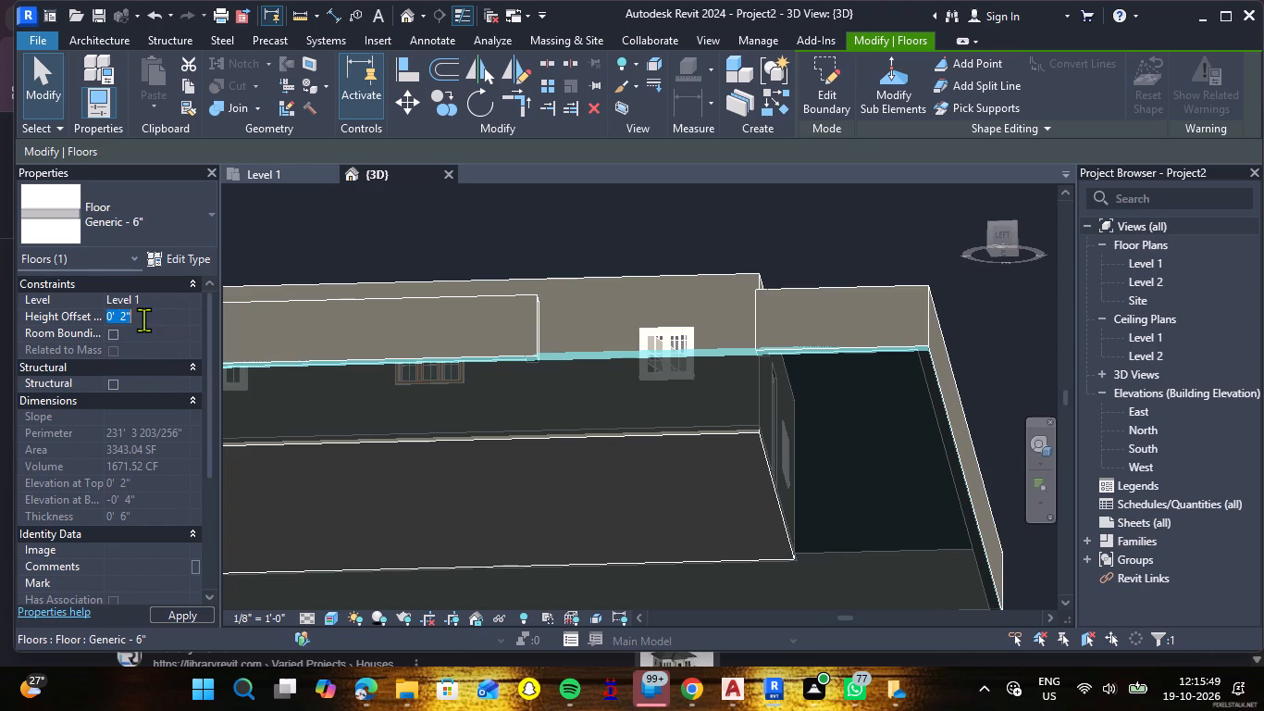
pyautogui.press('BackSpace')
pyautogui.write('-2"')
pyautogui.press('Return')
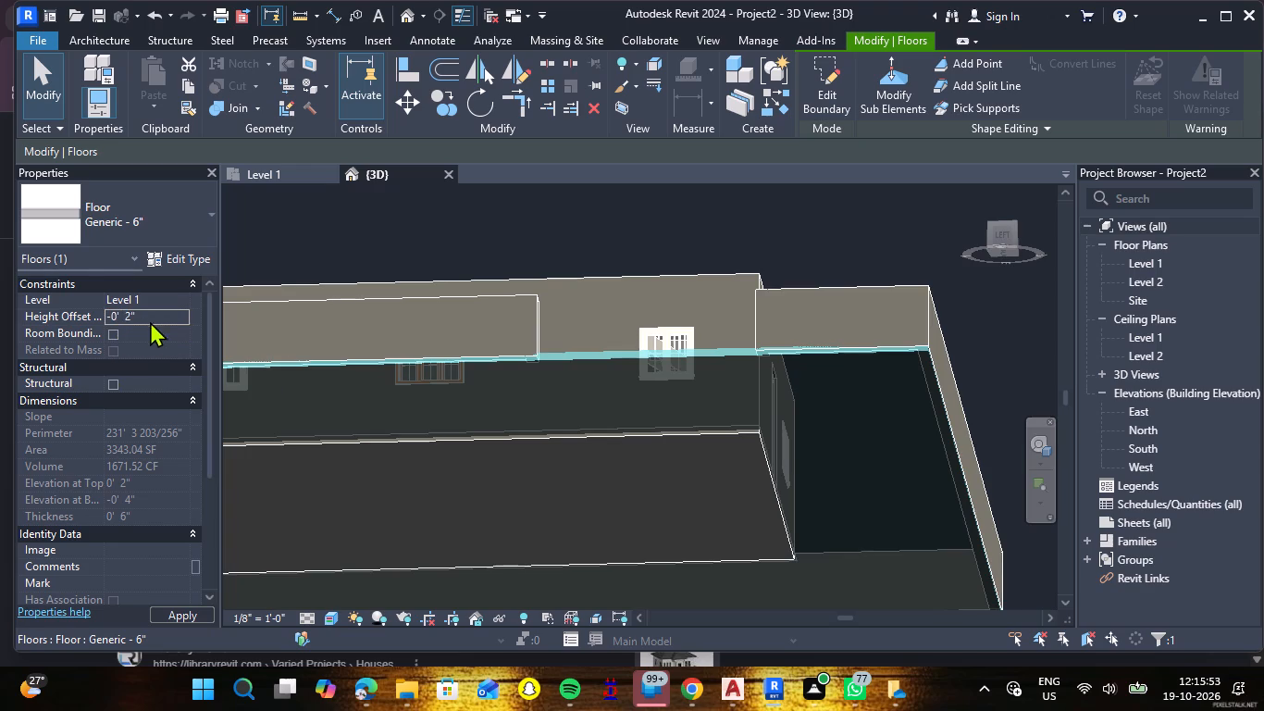
pyautogui.click(704, 243)
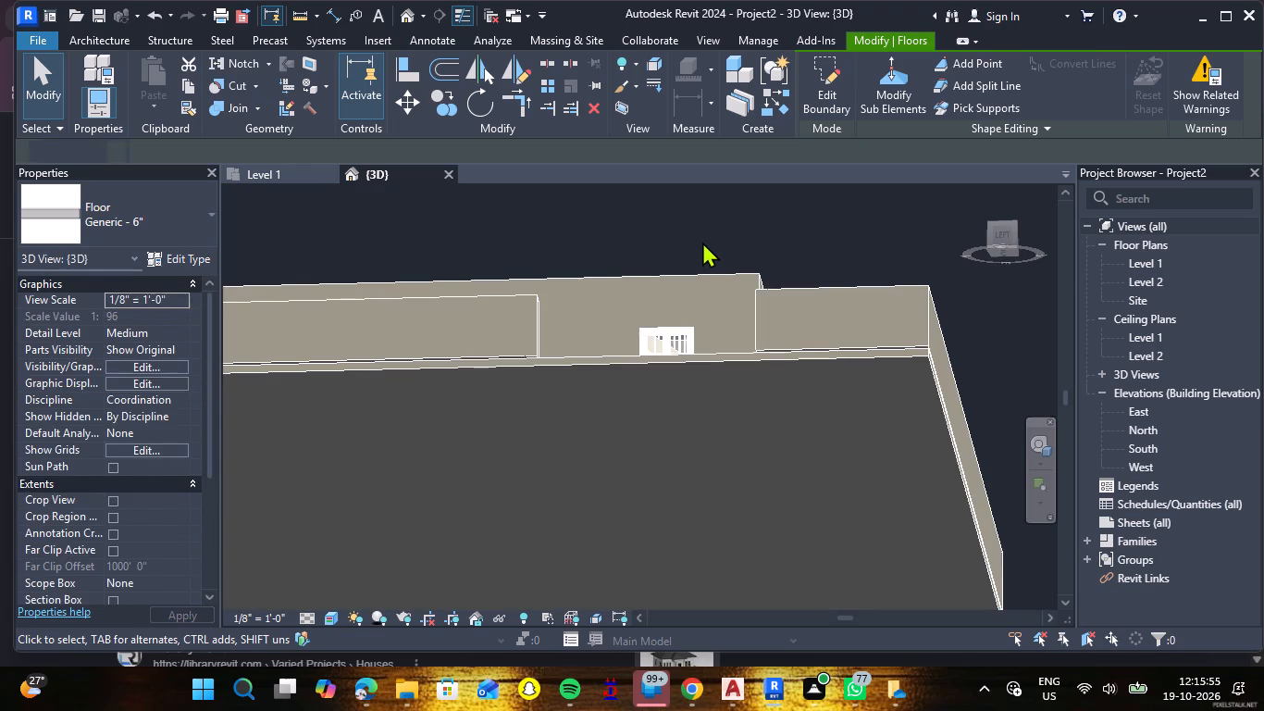
# Examine the grass site floor against the house floor and the boundary wall's gate opening in 3D.
pyautogui.keyDown('shift'); pyautogui.moveTo(756, 214); pyautogui.dragTo(755, 246, button='middle'); pyautogui.keyUp('shift')
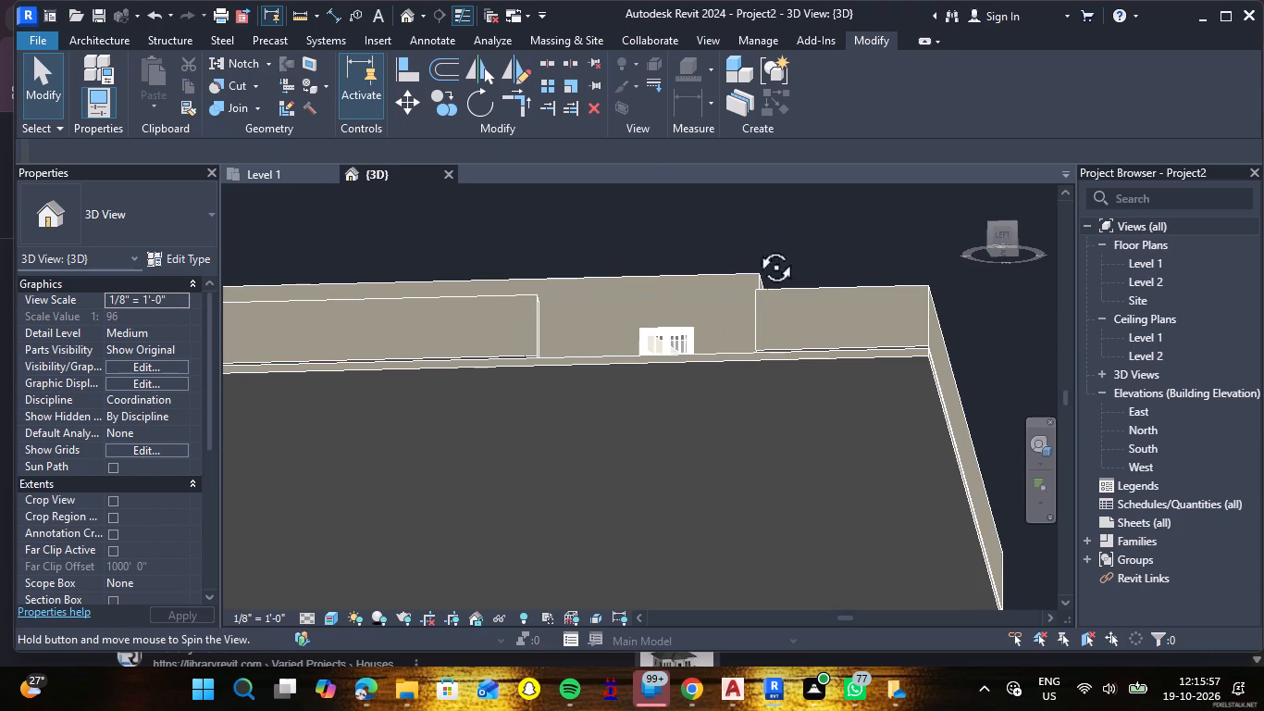
pyautogui.keyDown('shift'); pyautogui.moveTo(755, 246); pyautogui.dragTo(769, 522, button='middle'); pyautogui.keyUp('shift')
pyautogui.scroll(-4, 758, 434)
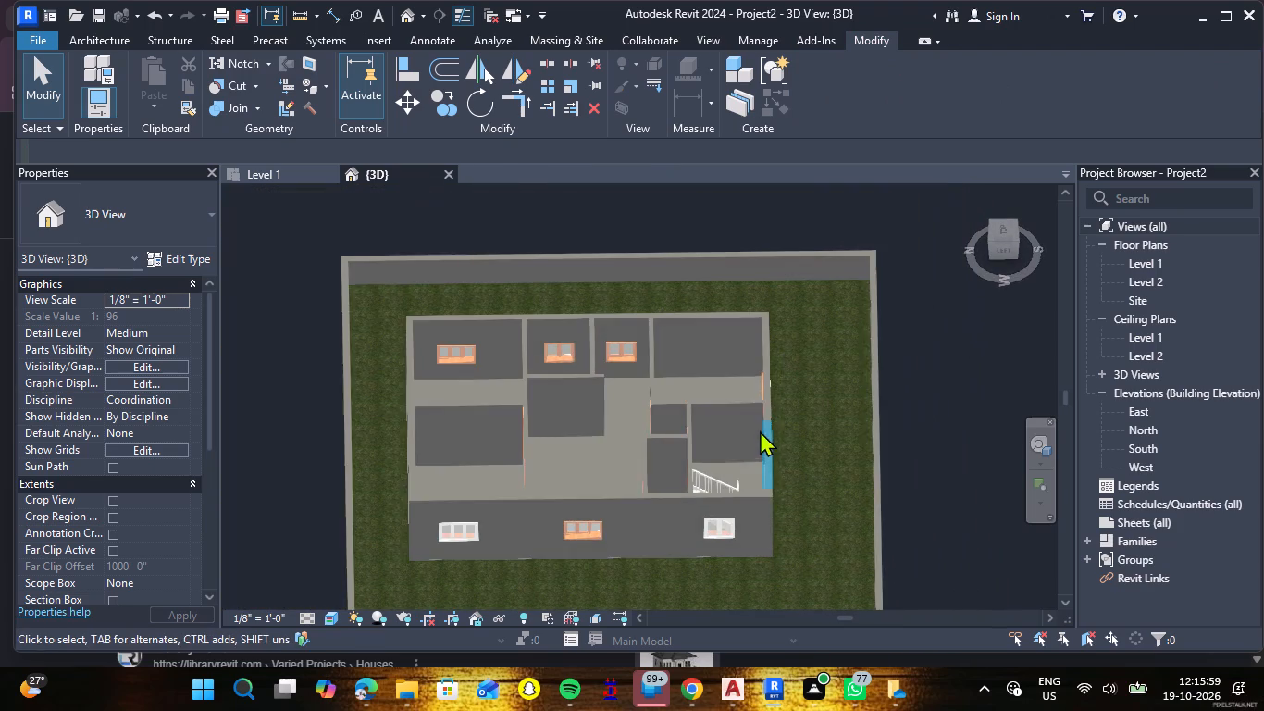
pyautogui.scroll(-3, 921, 364)
pyautogui.keyDown('shift'); pyautogui.scroll(-1, 944, 536); pyautogui.keyUp('shift')
pyautogui.keyDown('shift'); pyautogui.moveTo(944, 536); pyautogui.dragTo(928, 419, button='middle'); pyautogui.keyUp('shift')
pyautogui.scroll(6, 800, 524)
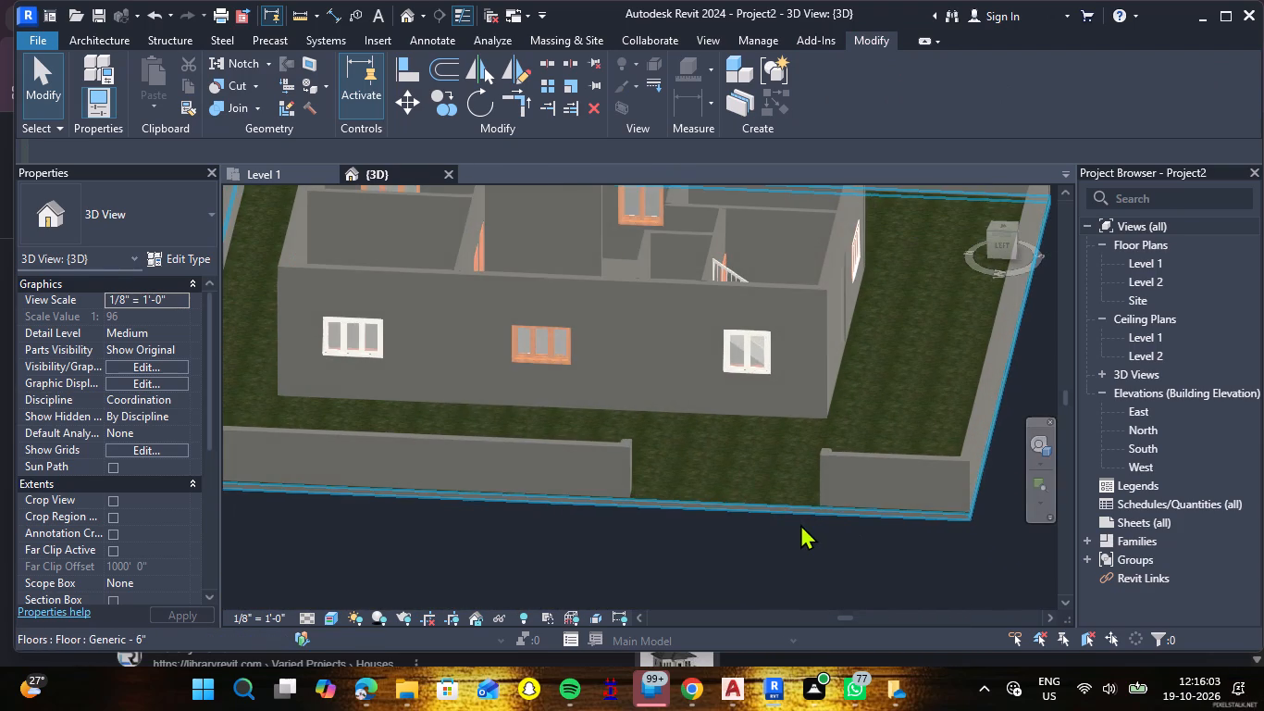
pyautogui.scroll(-4, 800, 524)
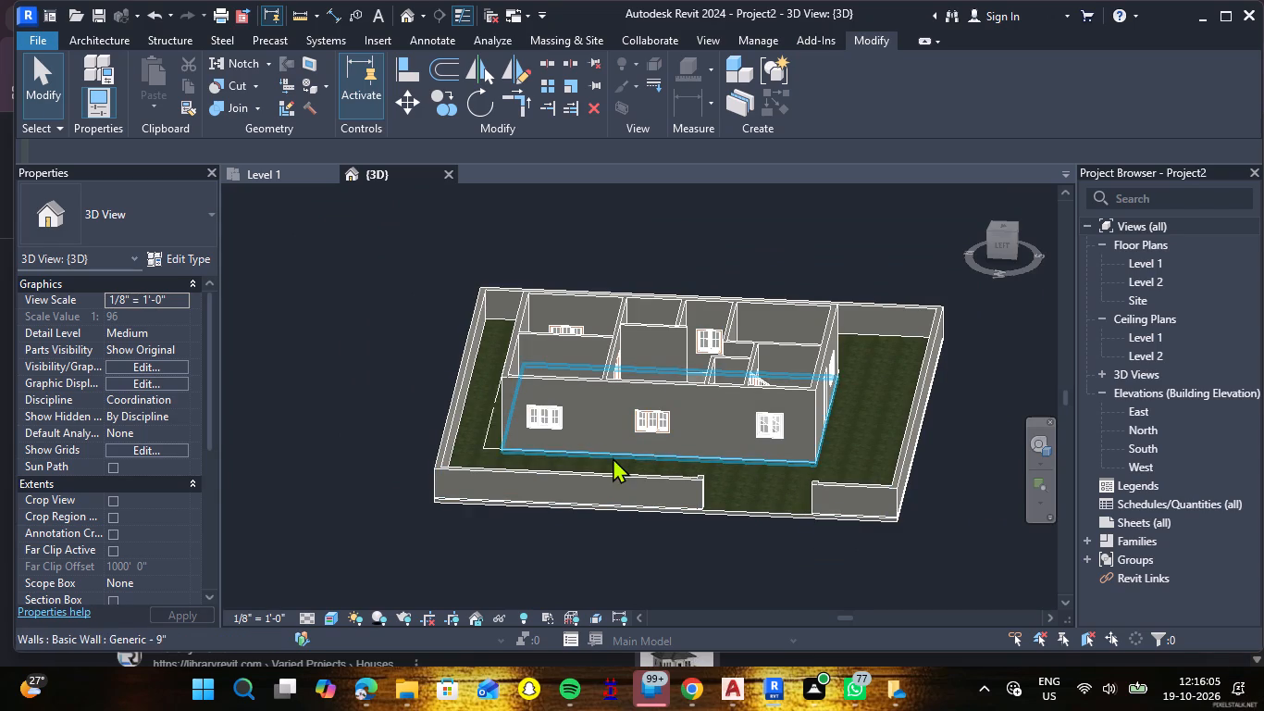
# Examine the gate opening, boundary walls and grass site floor around the house in 3D.
pyautogui.scroll(4, 603, 456)
pyautogui.scroll(-4, 602, 455)
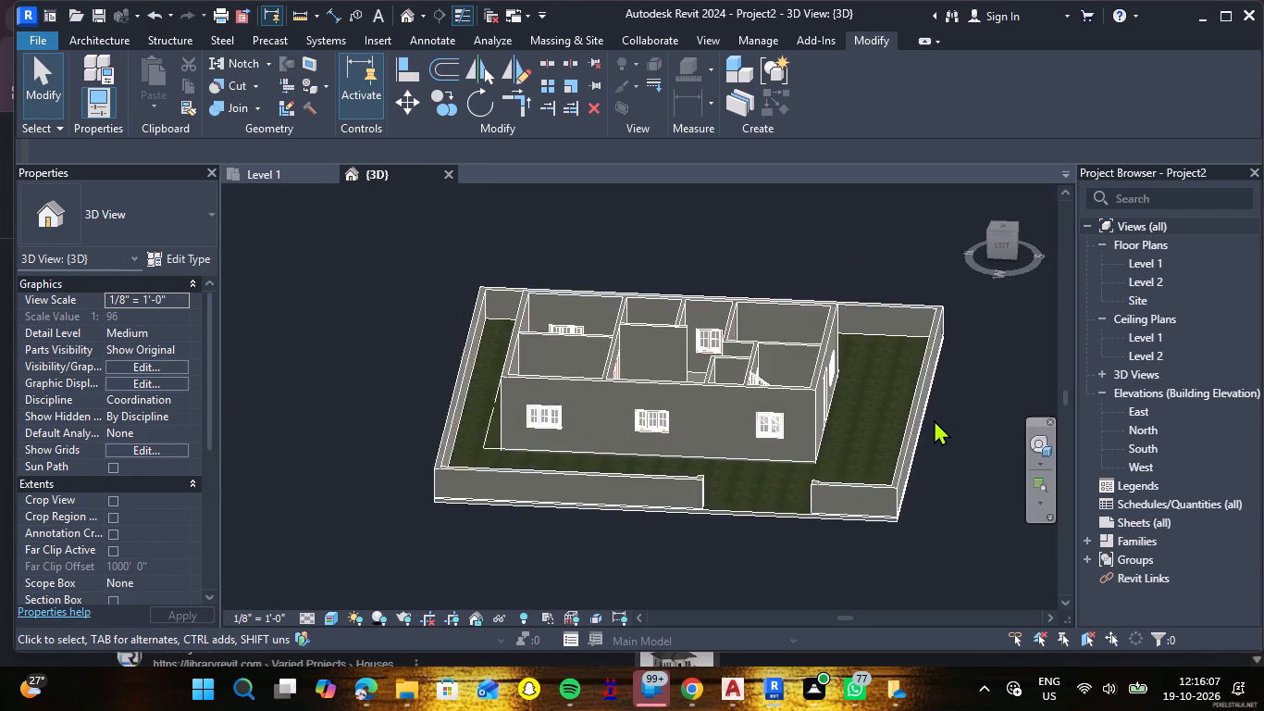
pyautogui.scroll(3, 934, 419)
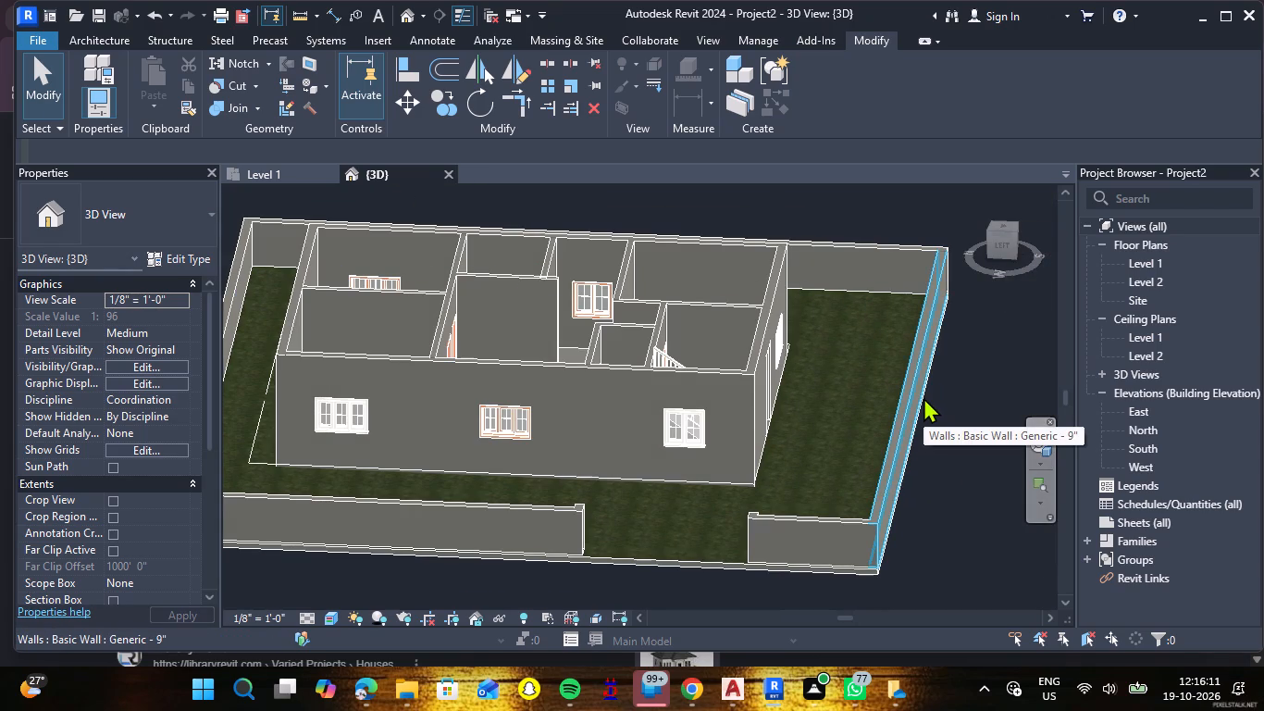
pyautogui.scroll(-3, 726, 433)
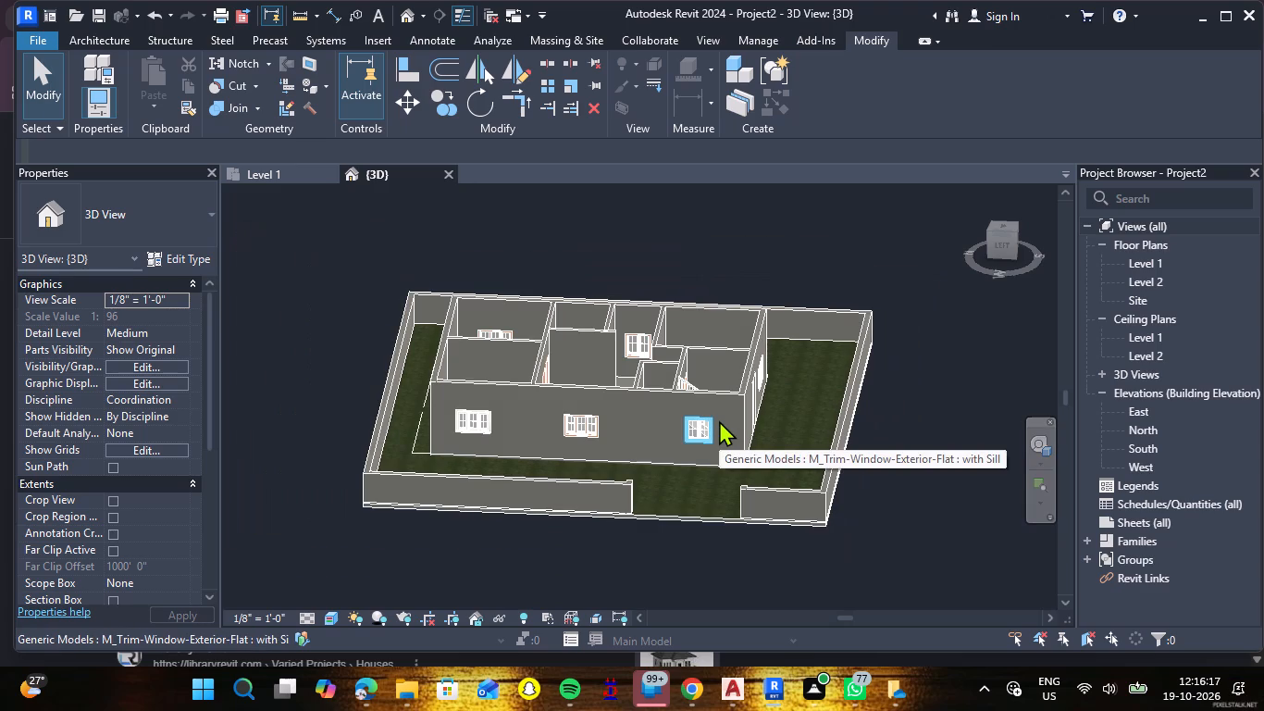
pyautogui.scroll(4, 682, 507)
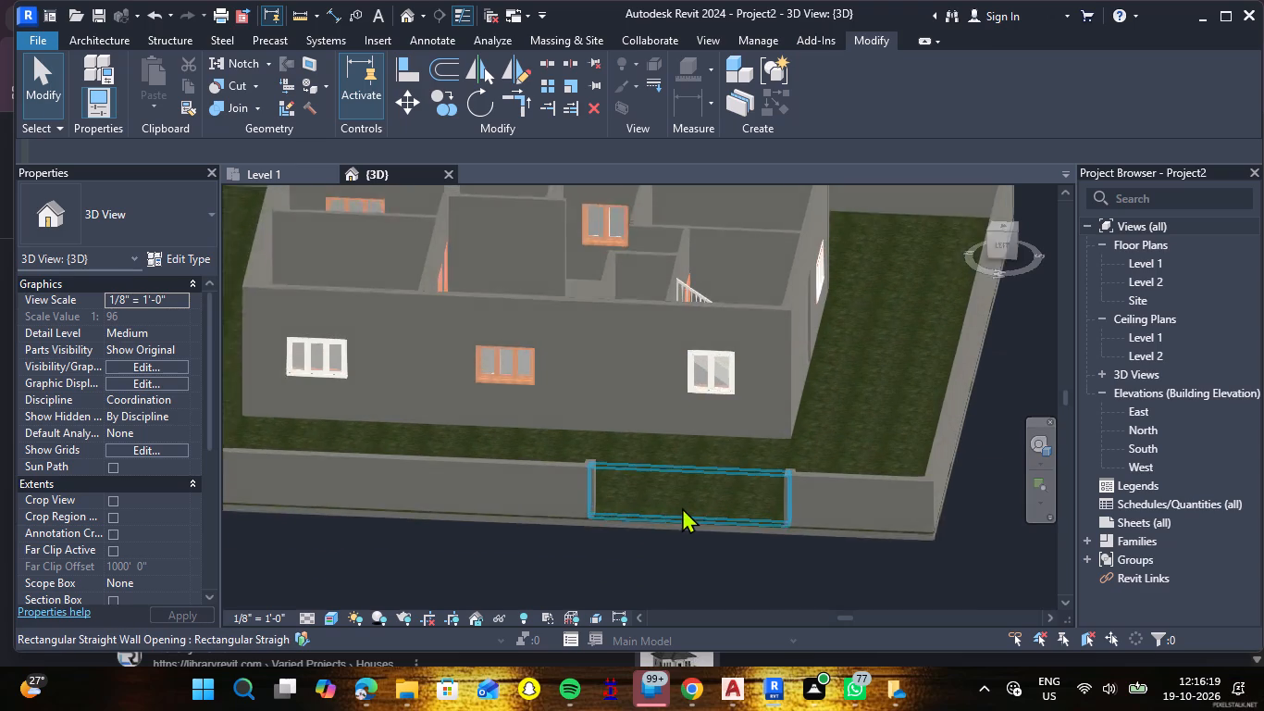
pyautogui.scroll(1, 682, 507)
pyautogui.scroll(-5, 653, 500)
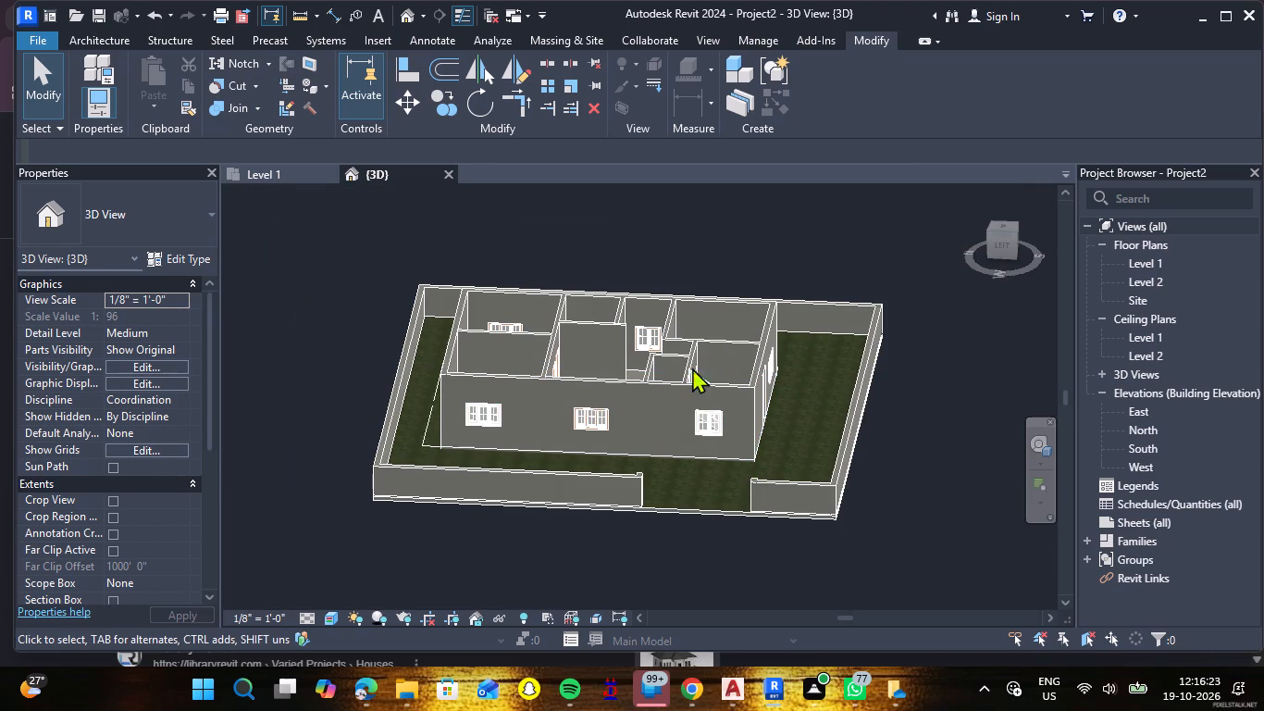
# Extend the base of the boundary wall opposite the gate down to the underside of the site floor.
pyautogui.keyDown('shift'); pyautogui.moveTo(920, 494); pyautogui.dragTo(695, 509, button='middle'); pyautogui.keyUp('shift')
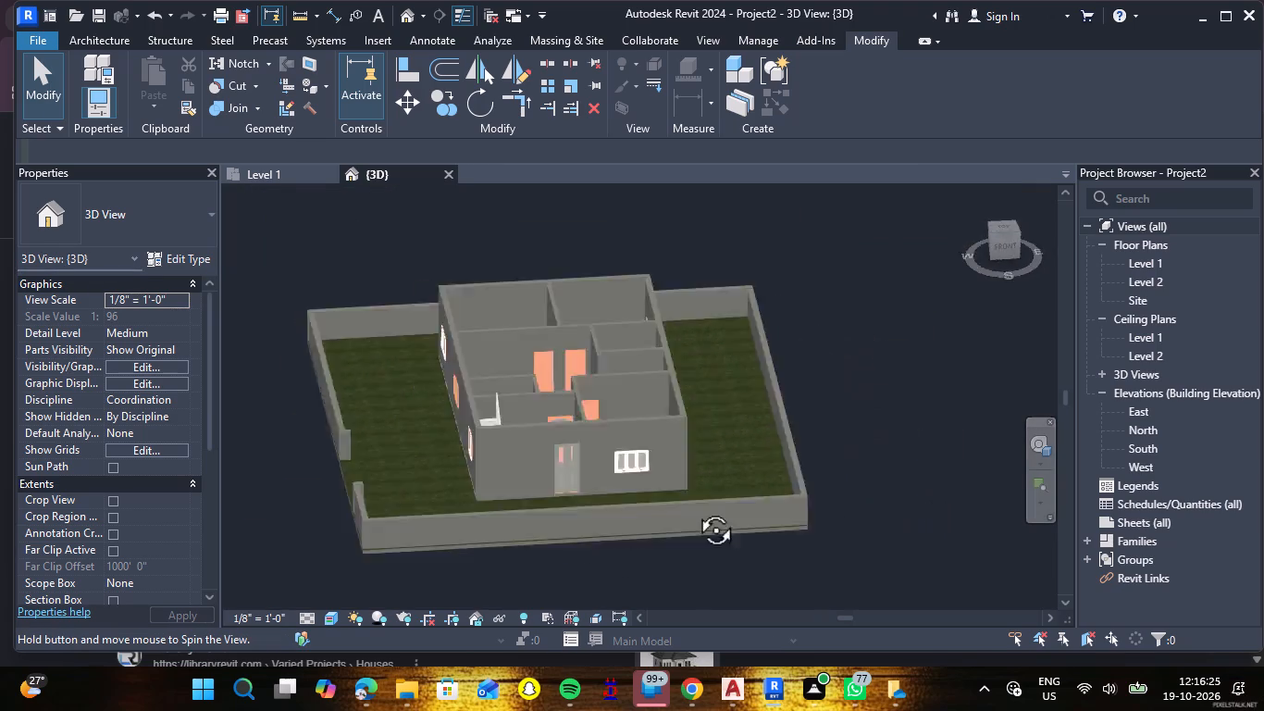
pyautogui.keyDown('shift'); pyautogui.moveTo(695, 509); pyautogui.dragTo(508, 463, button='middle'); pyautogui.keyUp('shift')
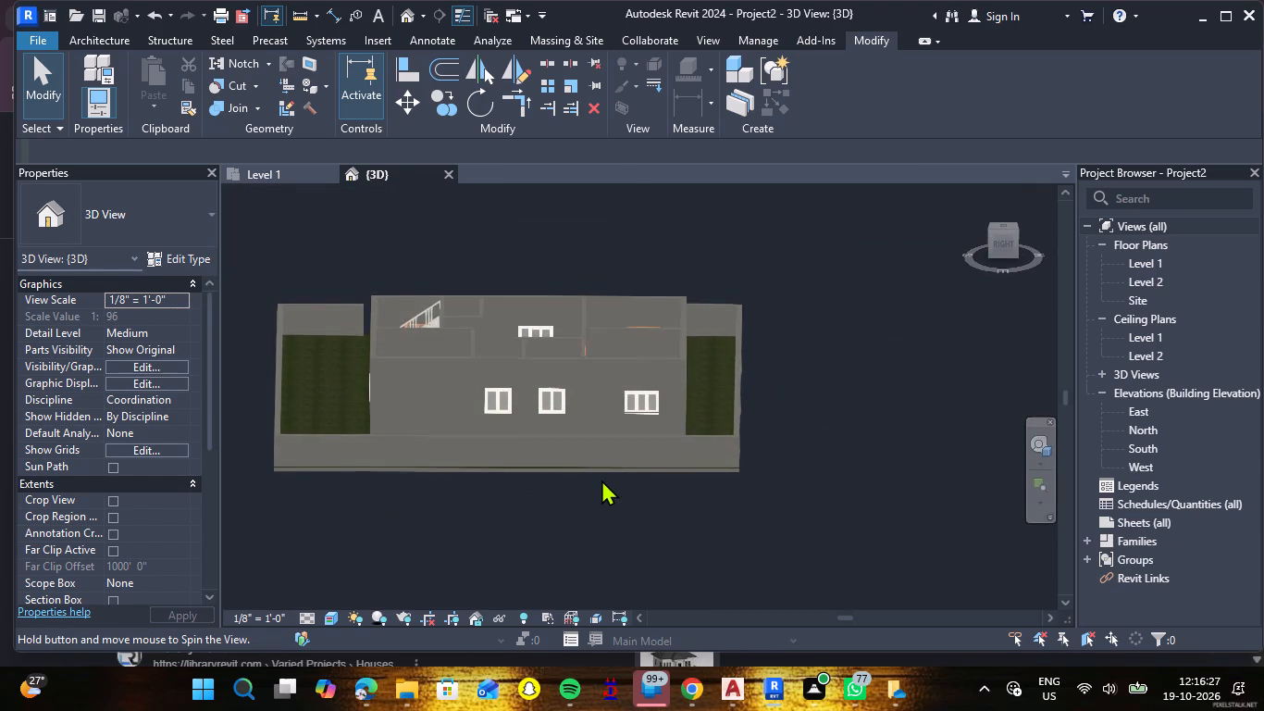
pyautogui.scroll(8, 601, 480)
pyautogui.scroll(6, 755, 465)
pyautogui.click(725, 418)
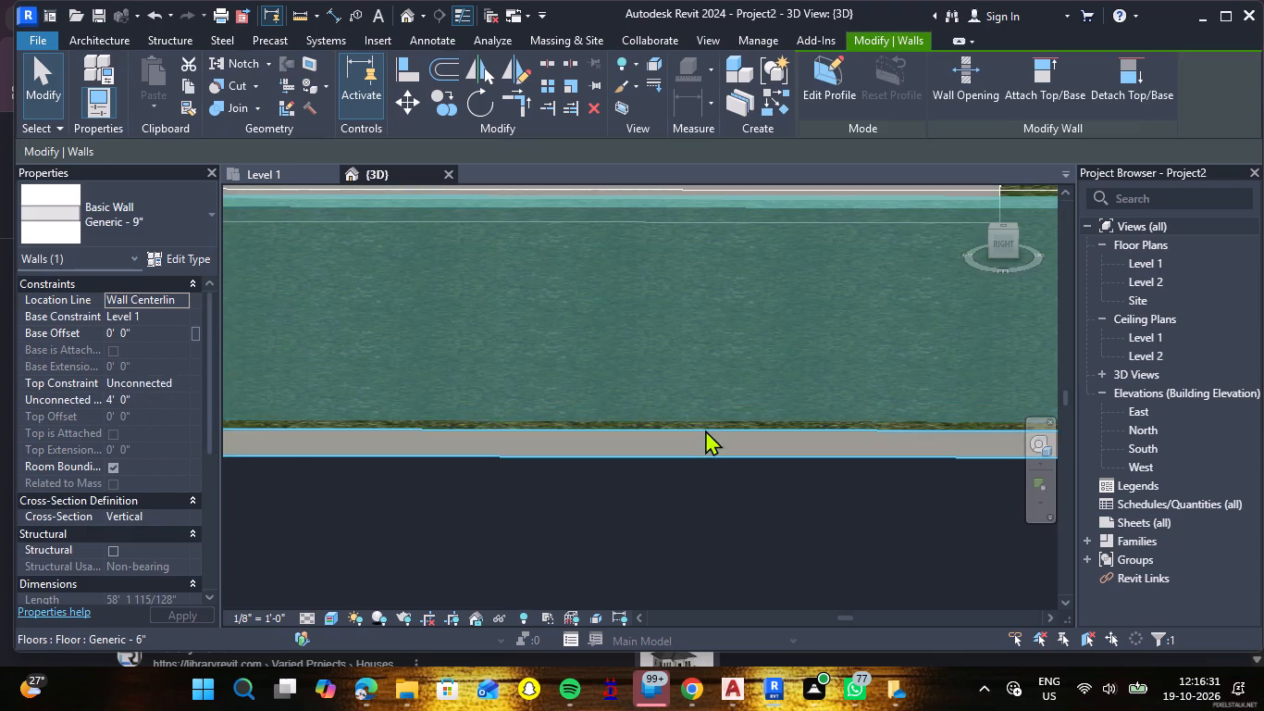
pyautogui.scroll(-7, 705, 430)
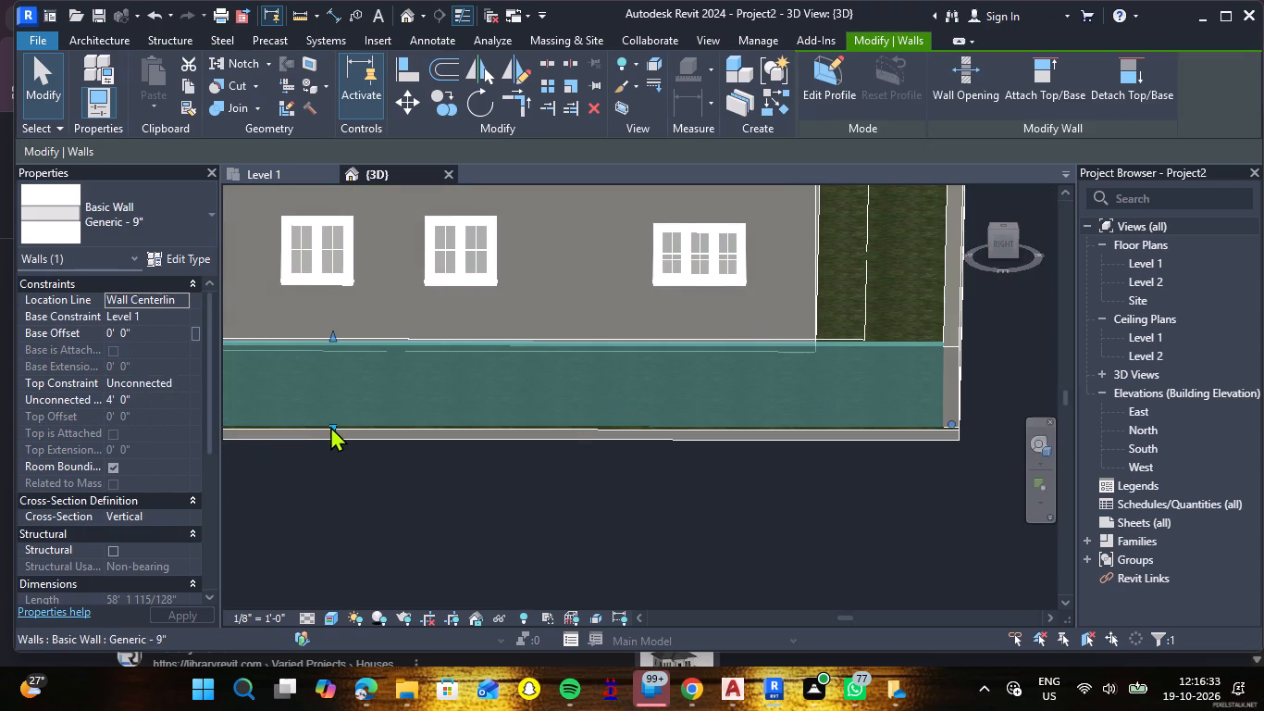
pyautogui.moveTo(330, 426); pyautogui.dragTo(330, 437)
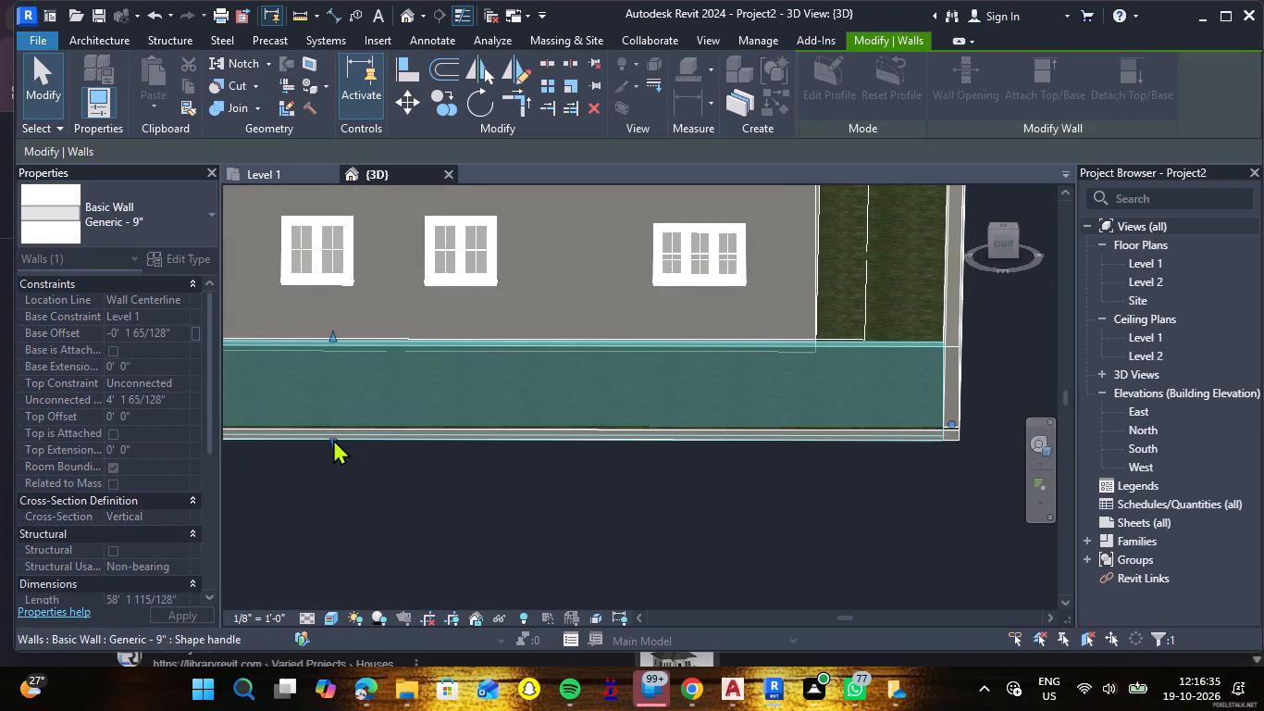
pyautogui.click(371, 468)
# Extend the base of the back boundary wall down to the underside of the site floor.
pyautogui.scroll(-1, 371, 468)
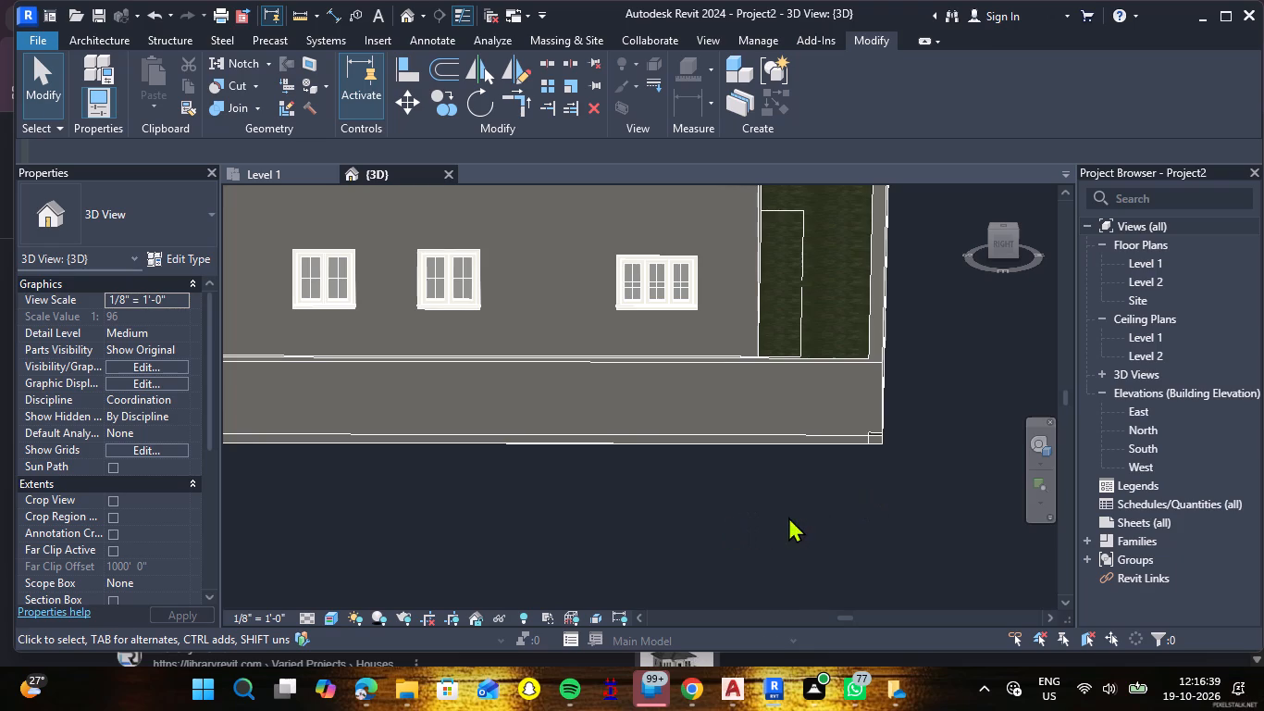
pyautogui.scroll(-1, 787, 514)
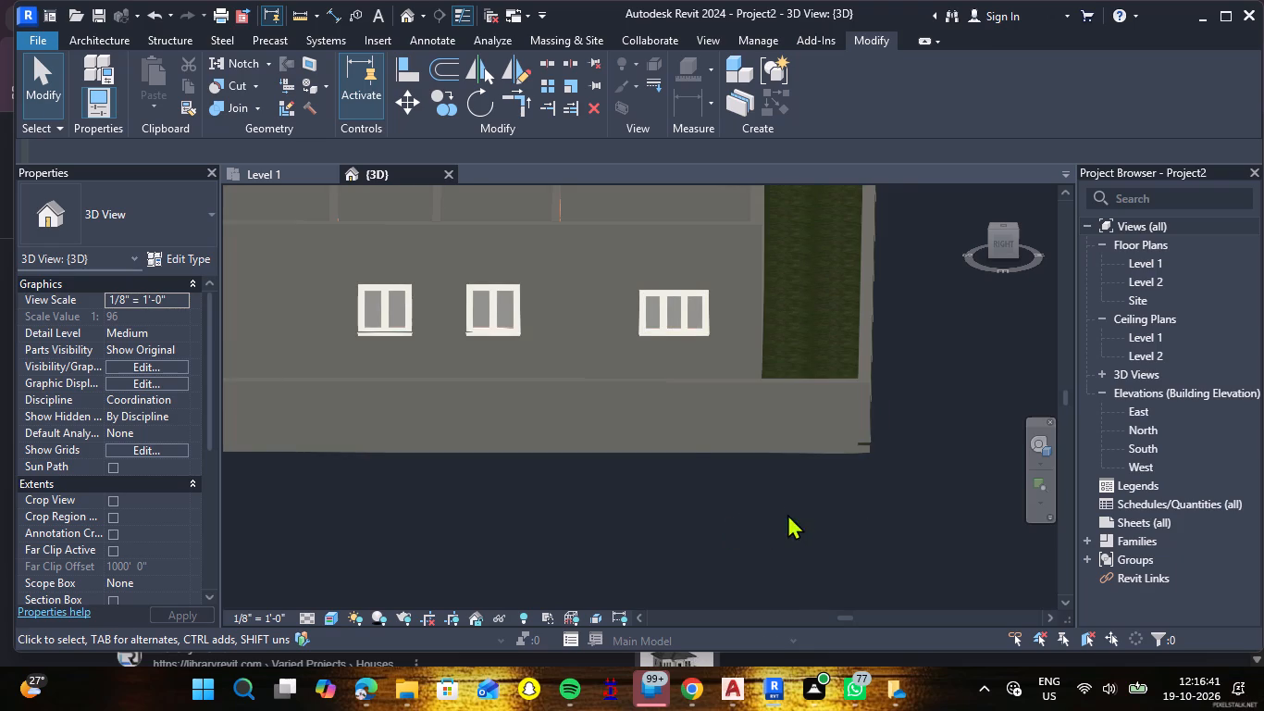
pyautogui.scroll(-7, 896, 488)
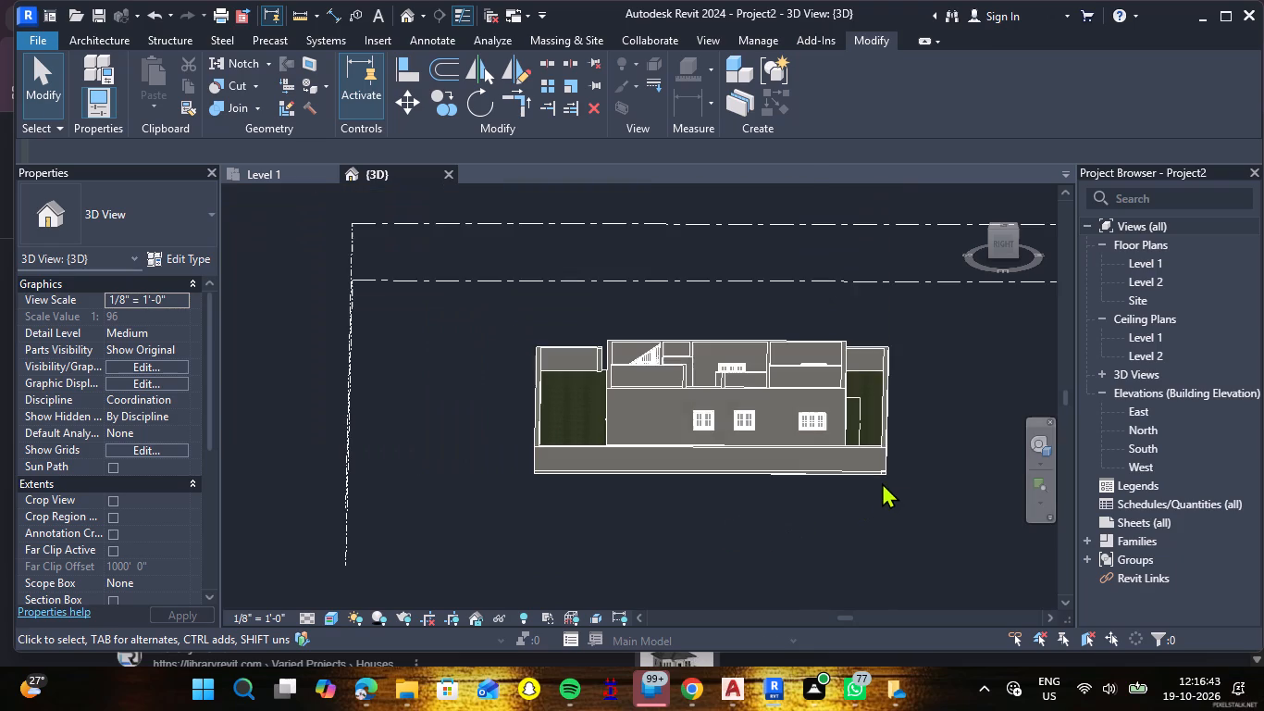
pyautogui.keyDown('shift'); pyautogui.moveTo(881, 482); pyautogui.dragTo(829, 487, button='middle'); pyautogui.keyUp('shift')
pyautogui.keyDown('shift'); pyautogui.moveTo(772, 489); pyautogui.dragTo(616, 480, button='middle'); pyautogui.keyUp('shift')
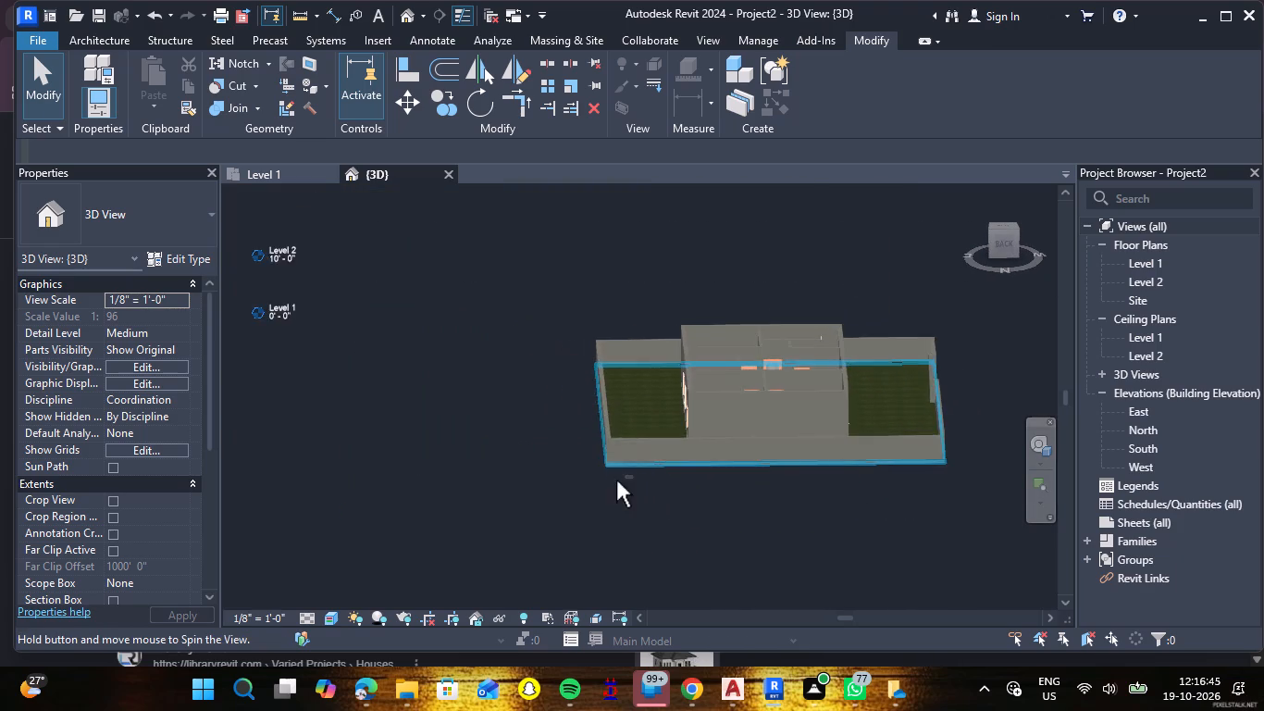
pyautogui.scroll(-1, 616, 480)
pyautogui.scroll(3, 717, 463)
pyautogui.click(672, 439)
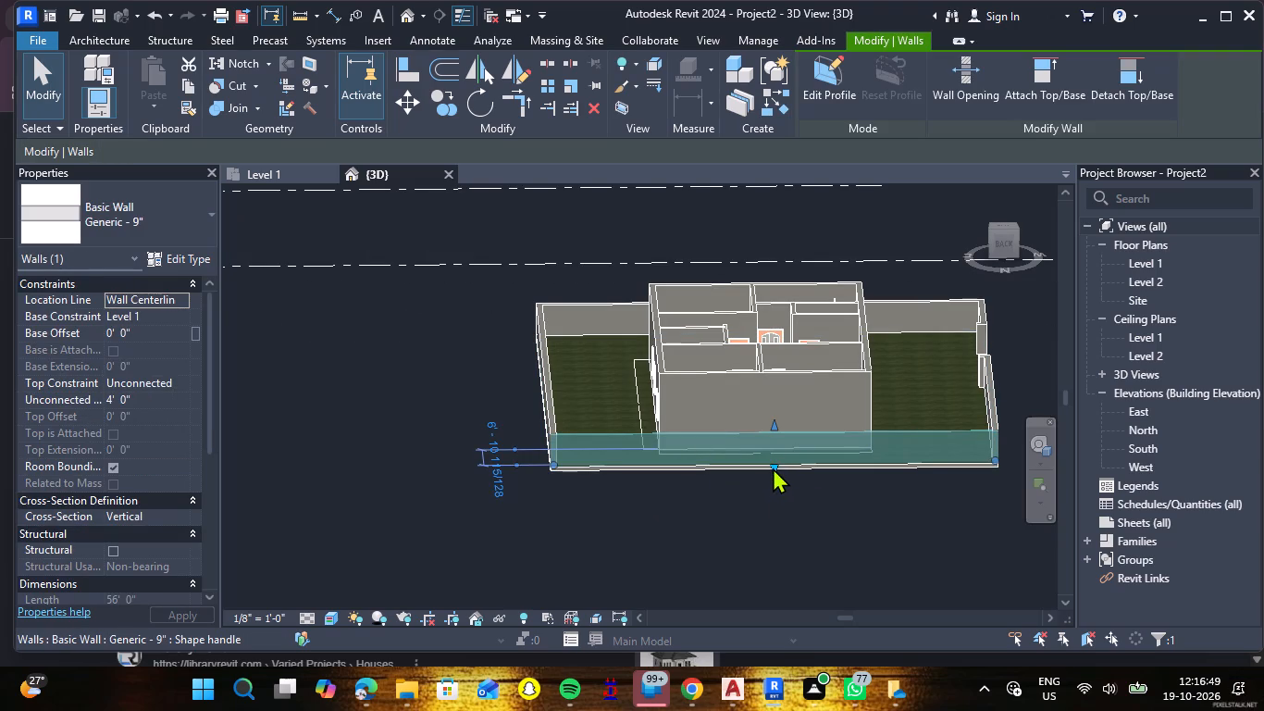
pyautogui.click(775, 468)
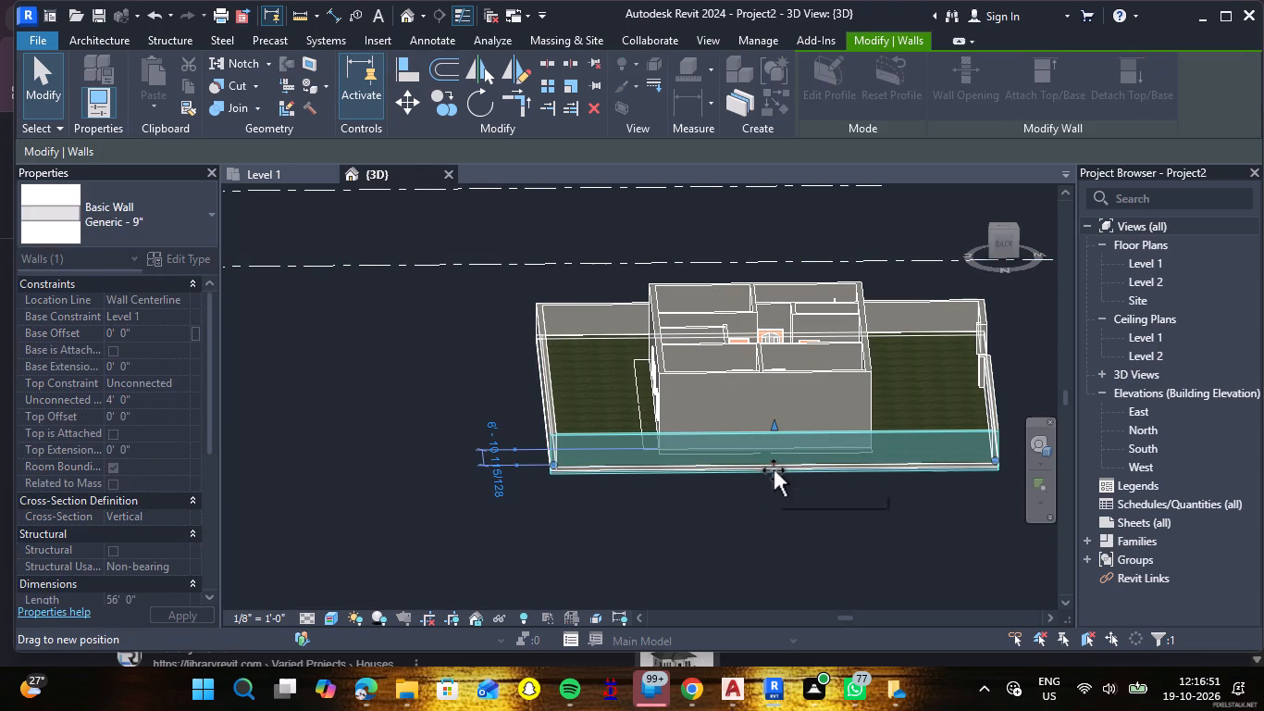
pyautogui.scroll(8, 772, 469)
pyautogui.moveTo(780, 453); pyautogui.dragTo(780, 485)
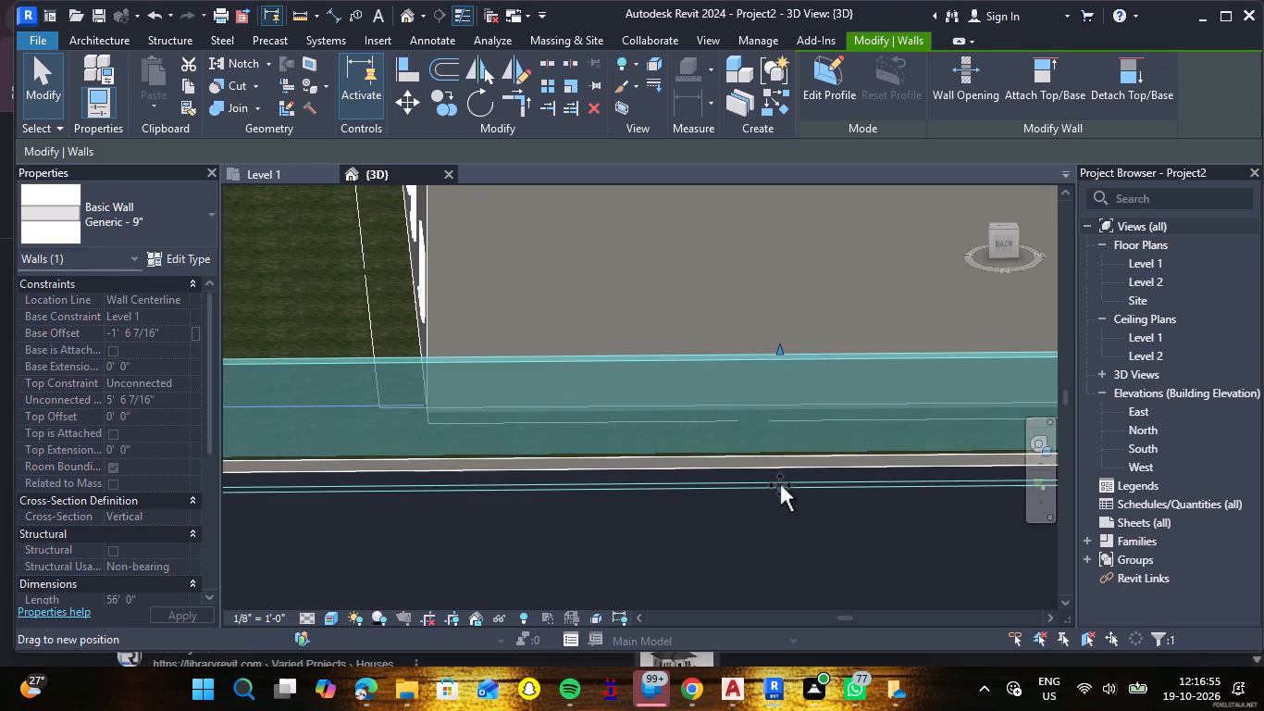
pyautogui.moveTo(780, 485); pyautogui.dragTo(780, 464)
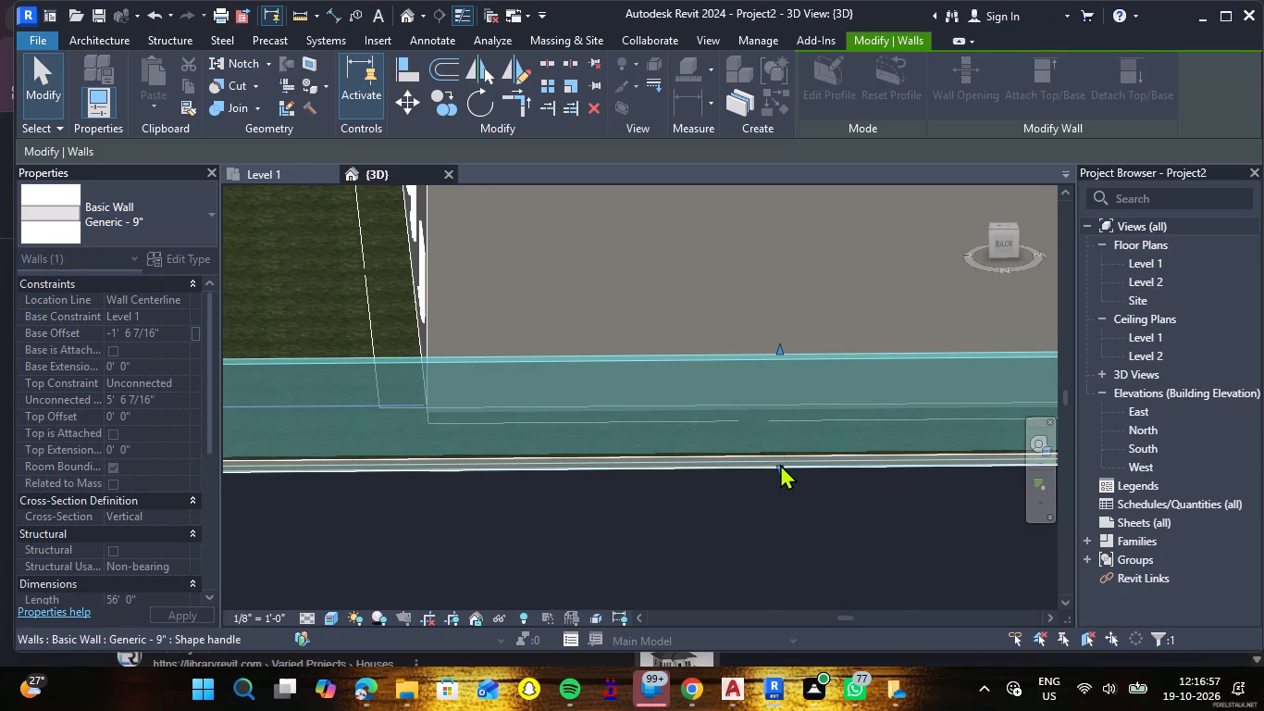
pyautogui.click(773, 500)
# Examine the back boundary wall and its corner with the gate-side wall in 3D.
pyautogui.scroll(-5, 773, 500)
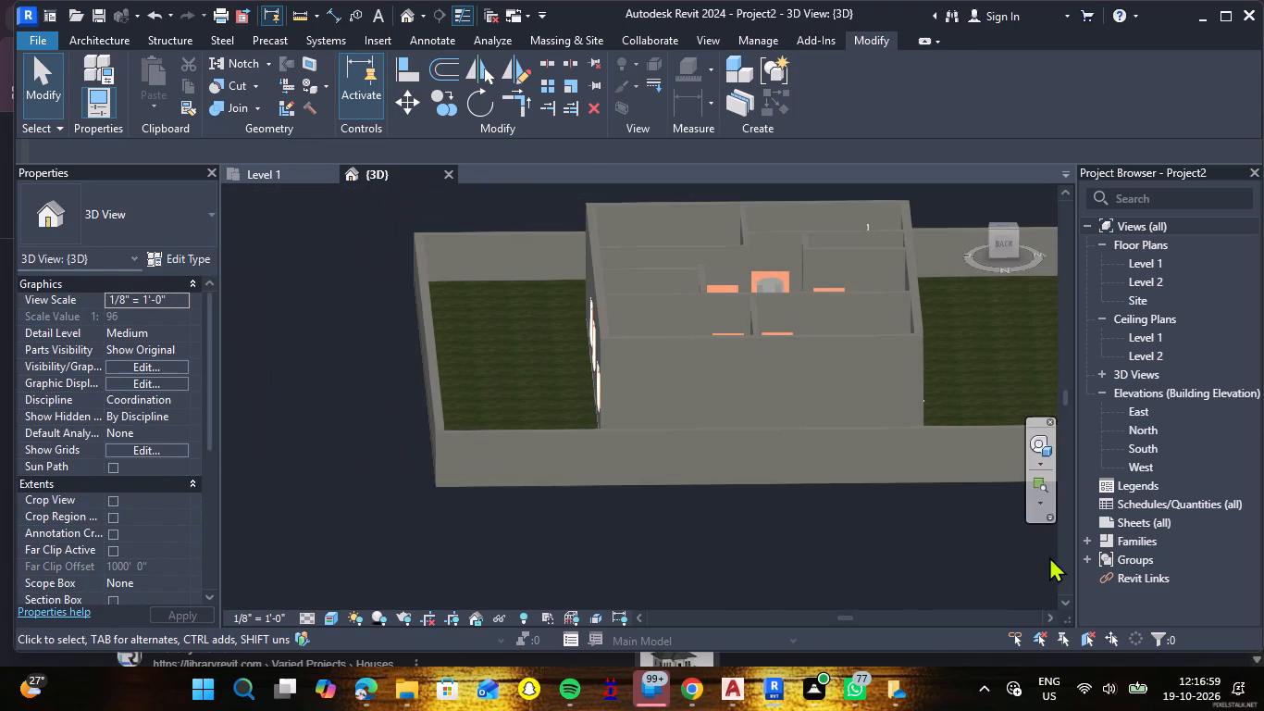
pyautogui.rightClick(866, 531)
pyautogui.keyDown('shift'); pyautogui.scroll(-1, 865, 531); pyautogui.keyUp('shift')
pyautogui.keyDown('shift'); pyautogui.middleClick(865, 531); pyautogui.keyUp('shift')
pyautogui.keyDown('shift'); pyautogui.middleClick(865, 531); pyautogui.keyUp('shift')
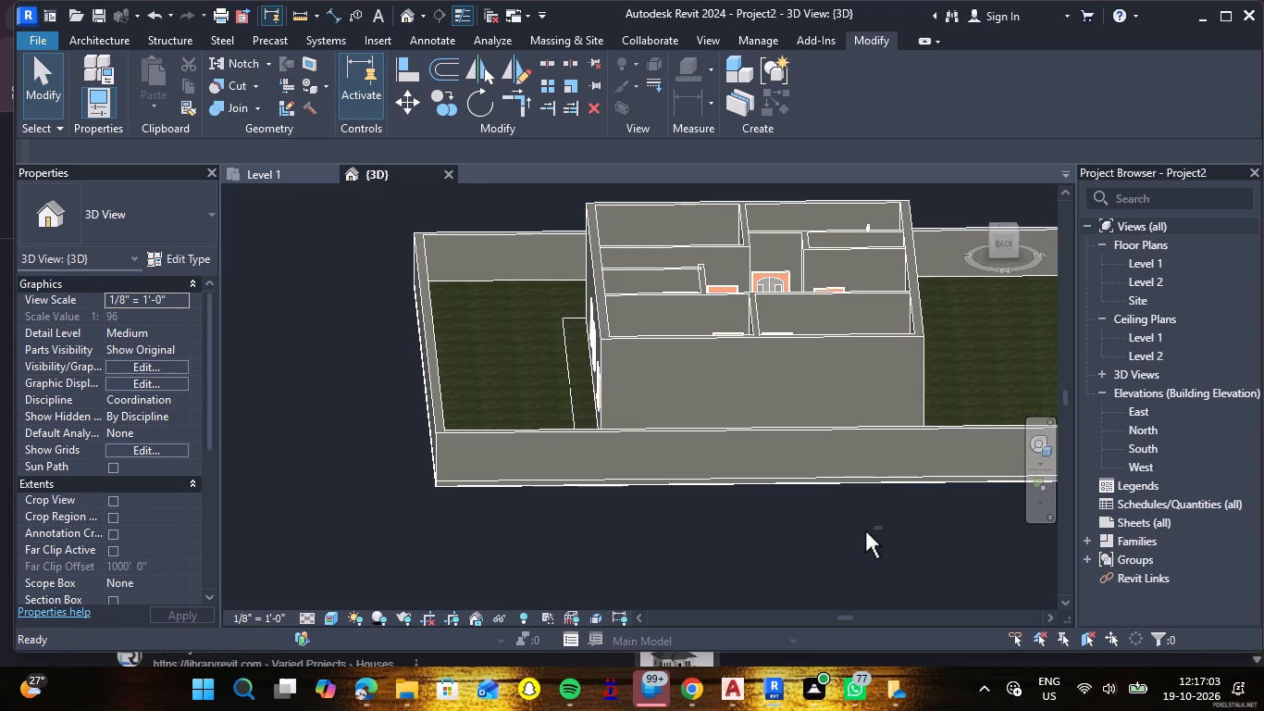
pyautogui.keyDown('shift'); pyautogui.middleClick(865, 531); pyautogui.keyUp('shift')
pyautogui.scroll(6, 777, 438)
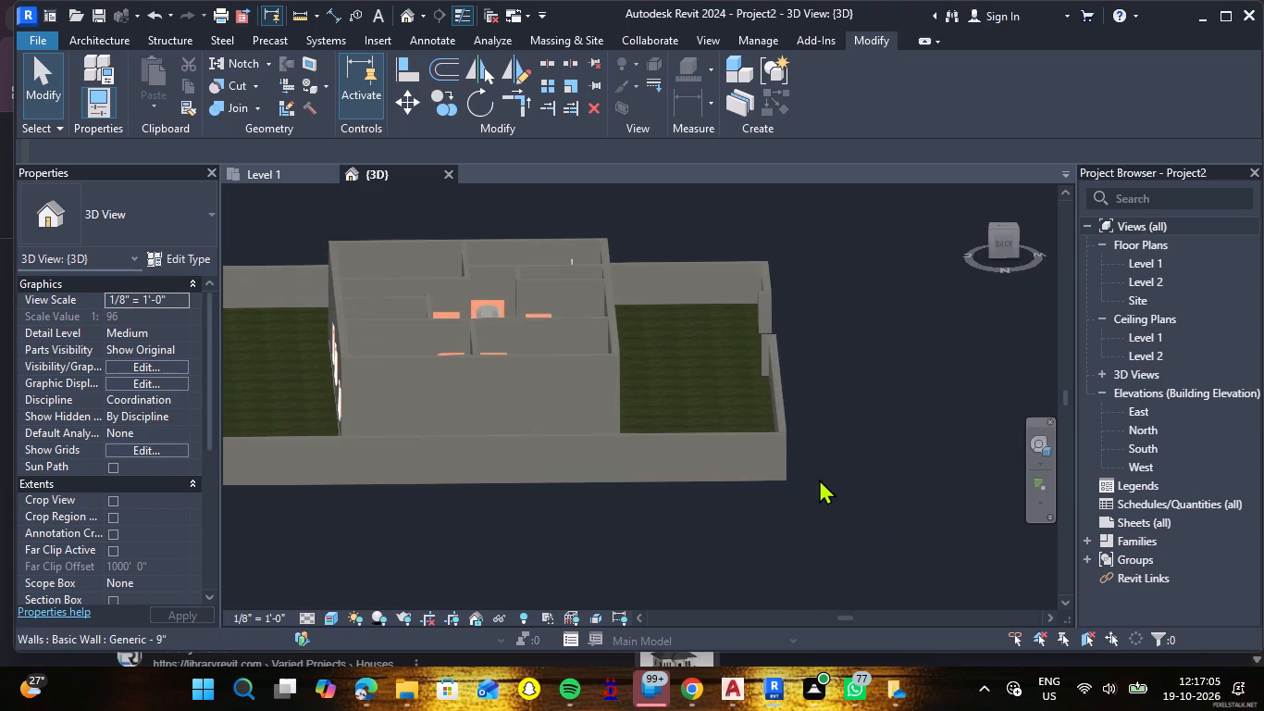
pyautogui.keyDown('shift'); pyautogui.middleClick(807, 482); pyautogui.keyUp('shift')
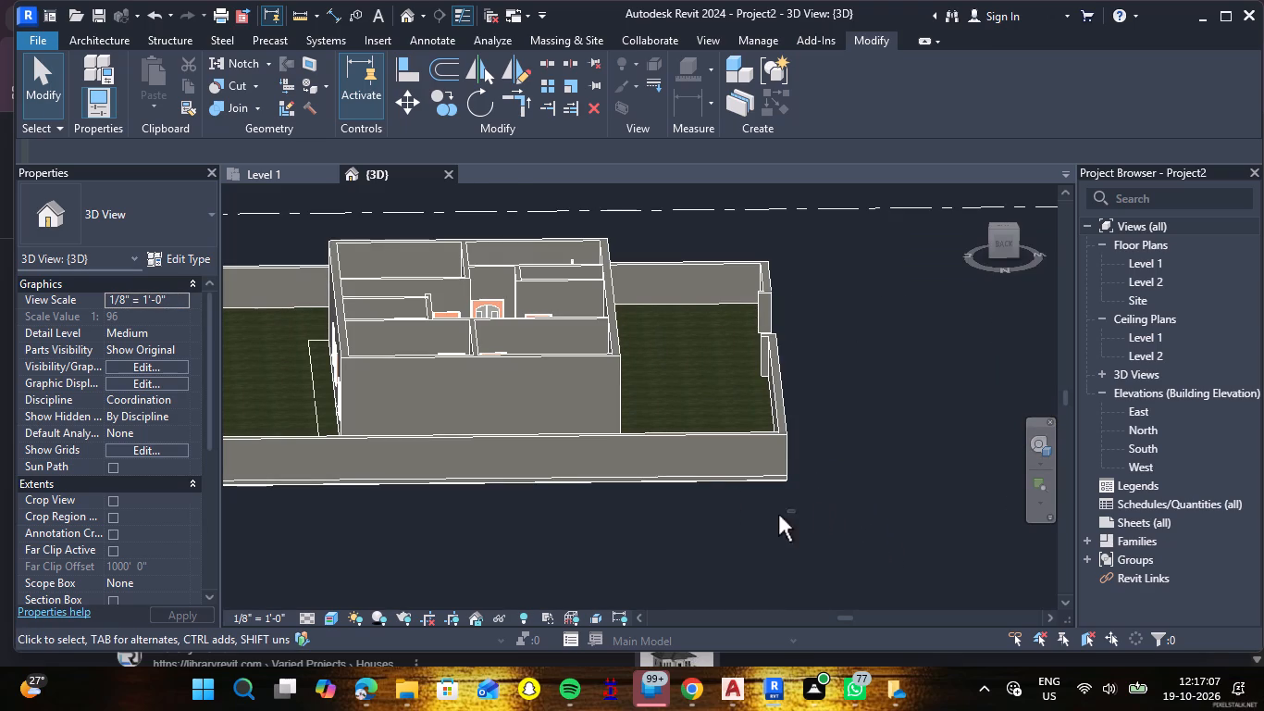
pyautogui.middleClick(819, 513)
pyautogui.keyDown('shift'); pyautogui.scroll(-1, 819, 513); pyautogui.keyUp('shift')
pyautogui.scroll(-1, 866, 459)
pyautogui.middleClick(866, 459)
pyautogui.keyDown('shift'); pyautogui.middleClick(866, 459); pyautogui.keyUp('shift')
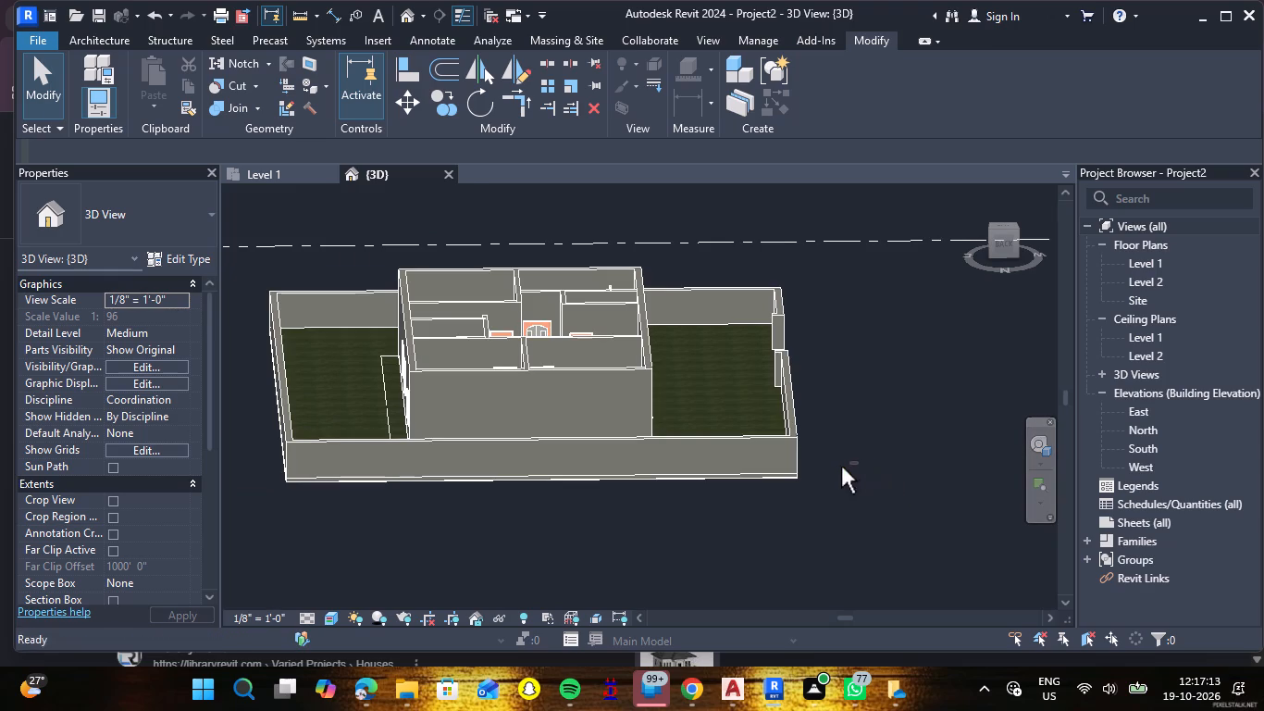
pyautogui.scroll(6, 817, 379)
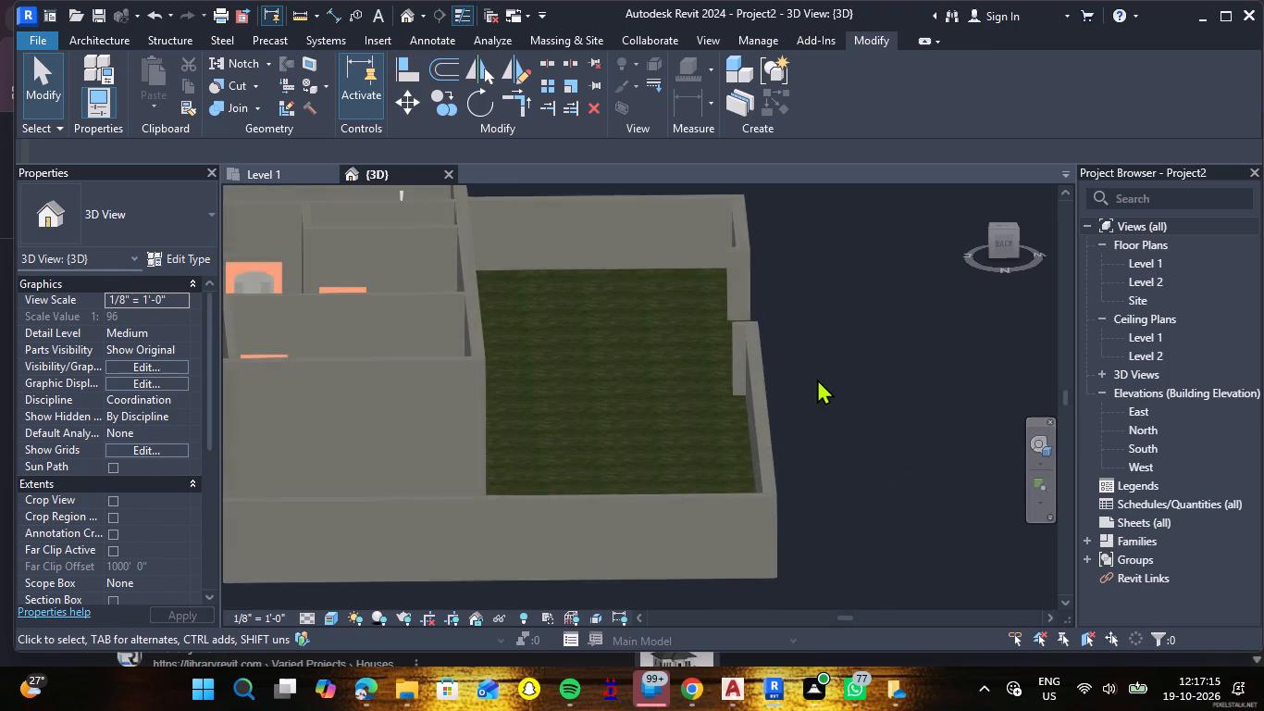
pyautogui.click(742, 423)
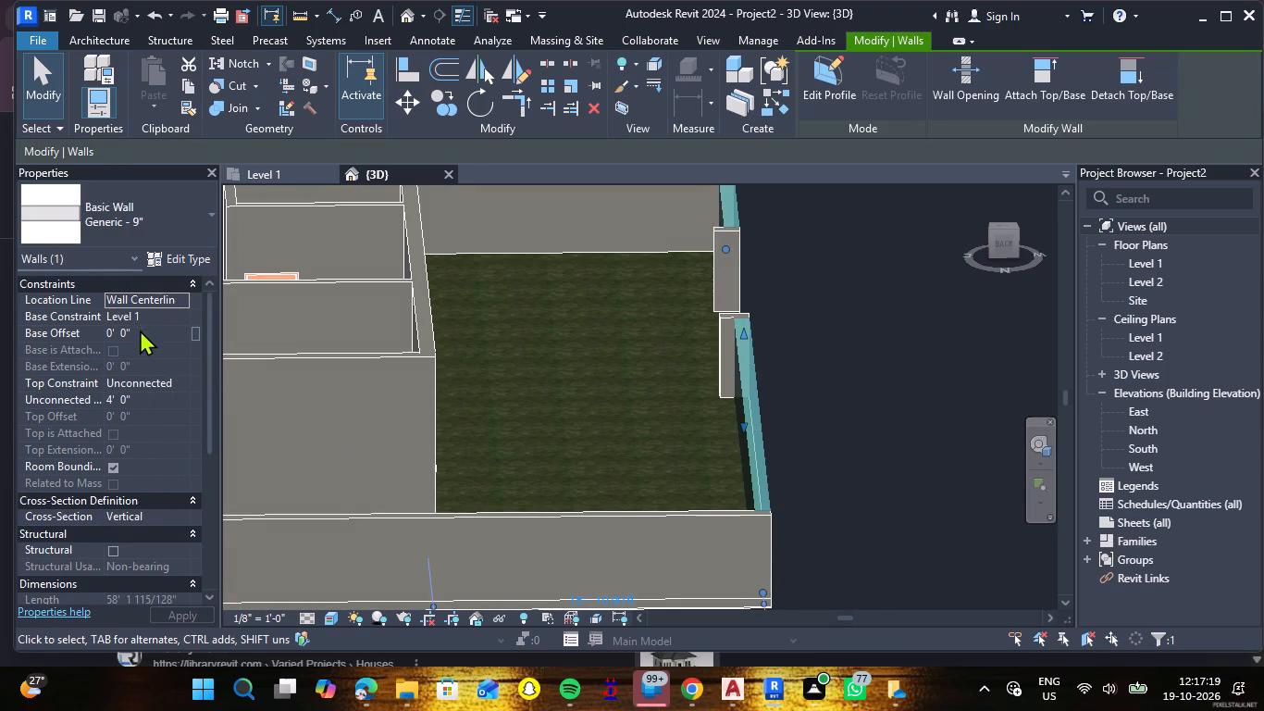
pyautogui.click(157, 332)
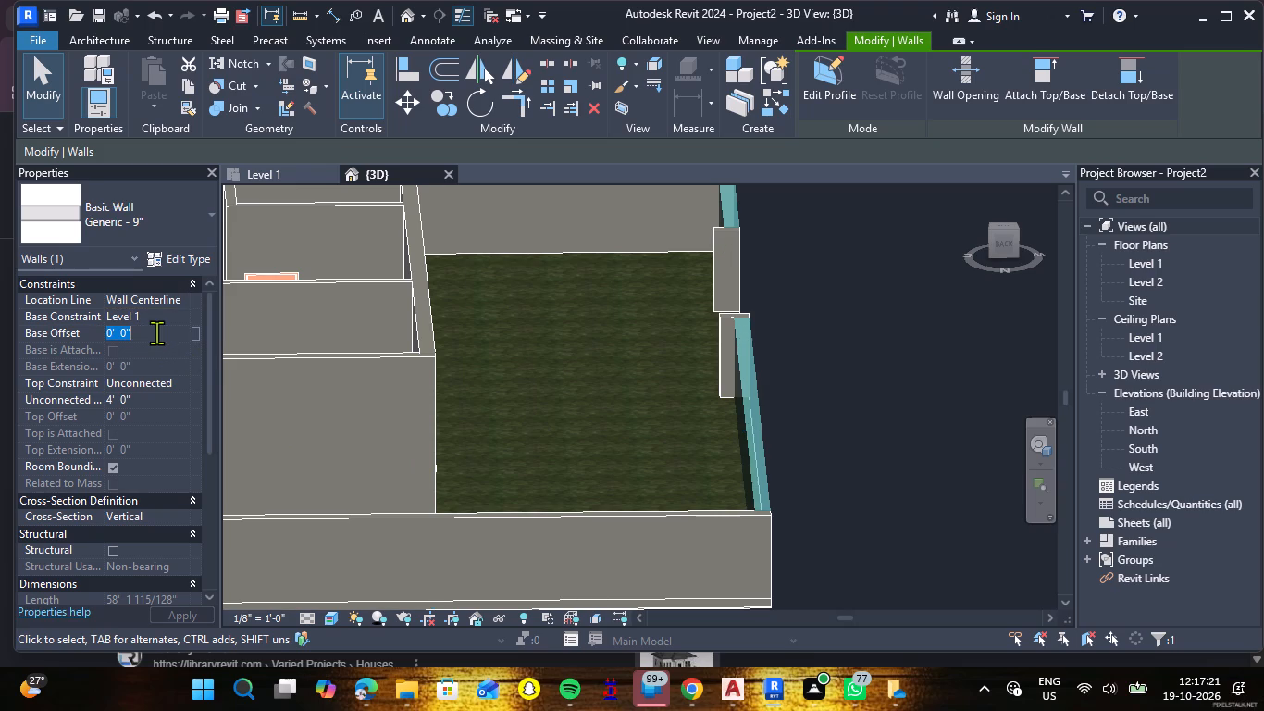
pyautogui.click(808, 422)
# Extend the gate-side boundary wall's base down to the site floor's underside, at a base offset of -0' 8".
pyautogui.scroll(-6, 808, 428)
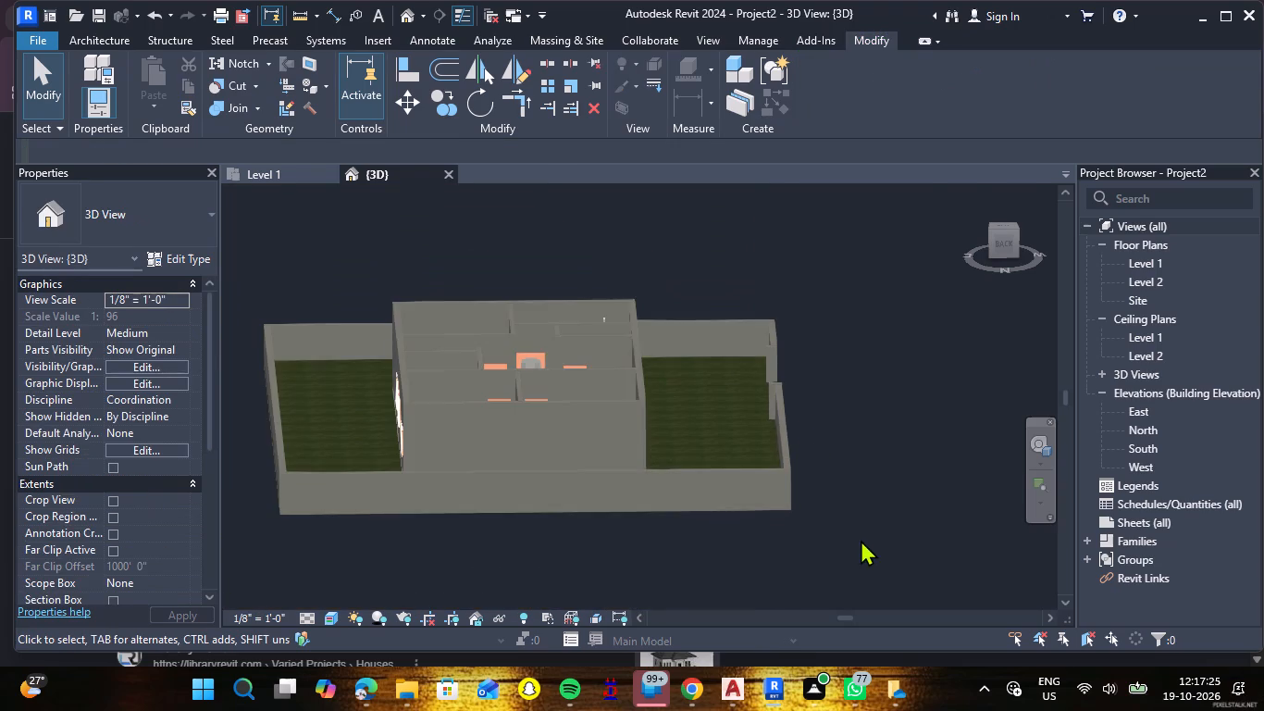
pyautogui.keyDown('shift'); pyautogui.moveTo(855, 498); pyautogui.dragTo(849, 498, button='middle'); pyautogui.keyUp('shift')
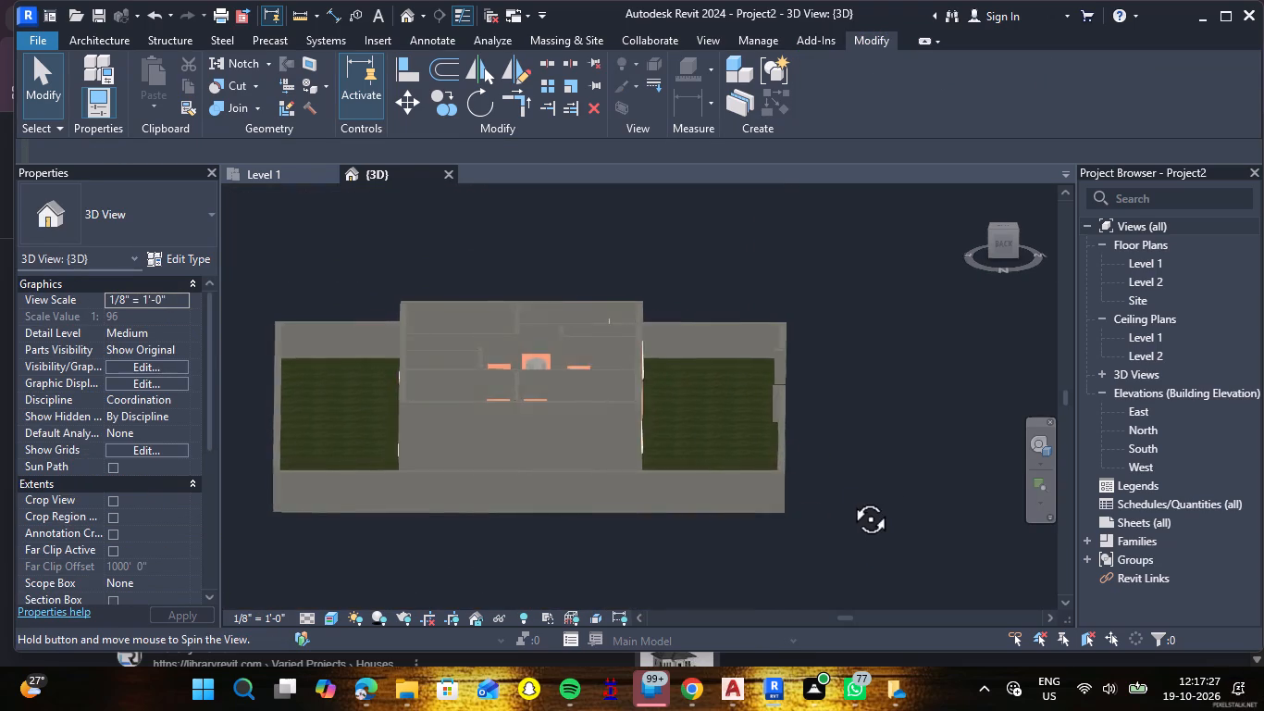
pyautogui.keyDown('shift'); pyautogui.moveTo(849, 498); pyautogui.dragTo(759, 498, button='middle'); pyautogui.keyUp('shift')
pyautogui.scroll(6, 725, 538)
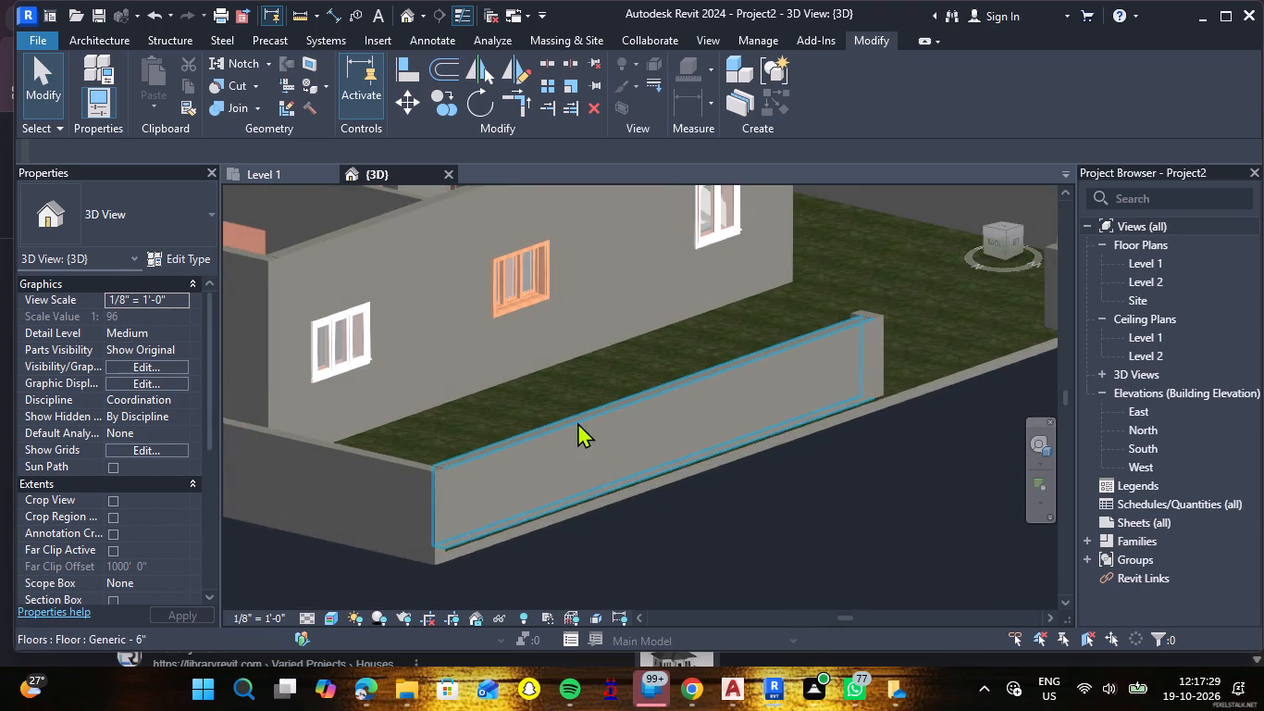
pyautogui.click(577, 422)
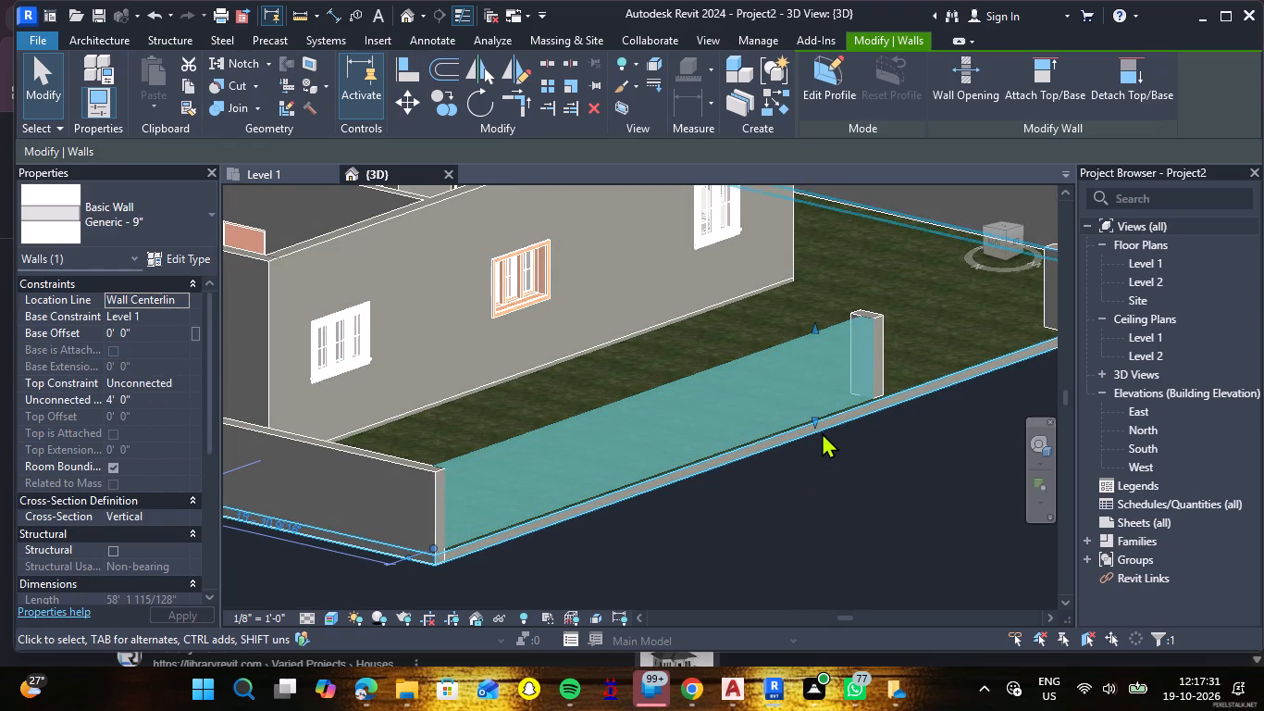
pyautogui.moveTo(813, 418); pyautogui.dragTo(812, 429)
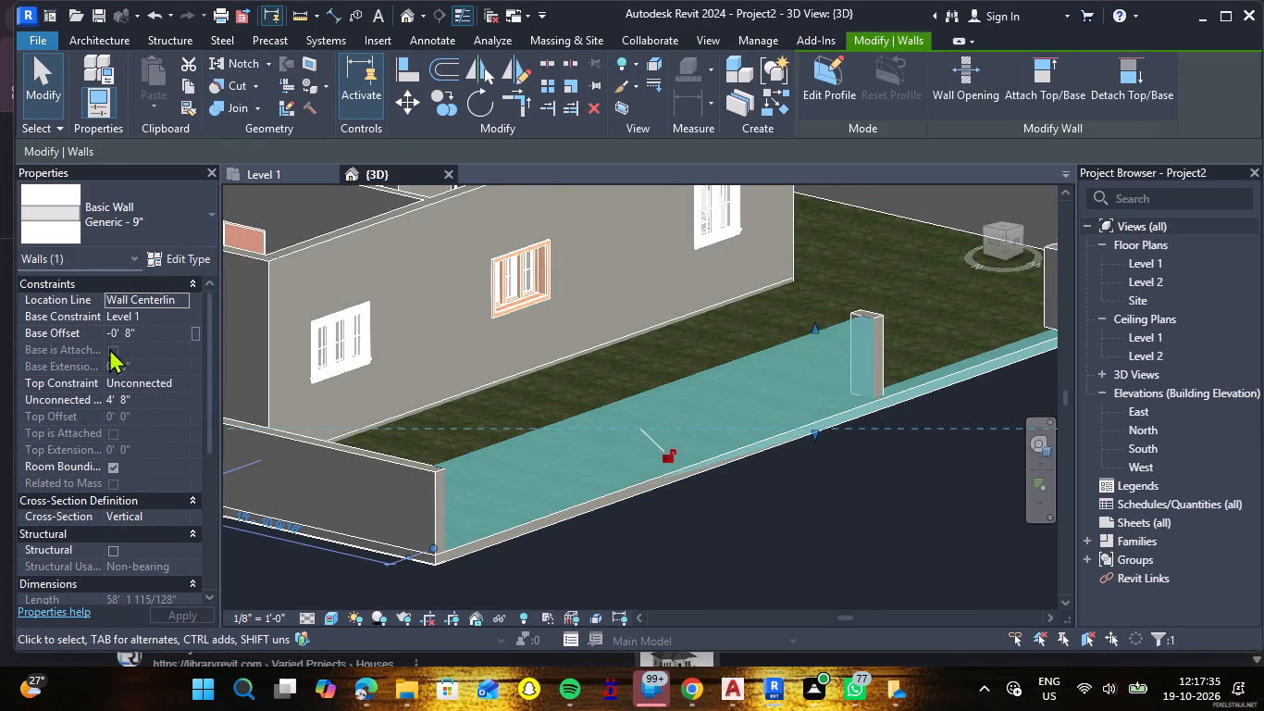
# Copy the gate-side boundary wall's base offset value of -0' 8" and deselect the wall.
pyautogui.click(150, 331)
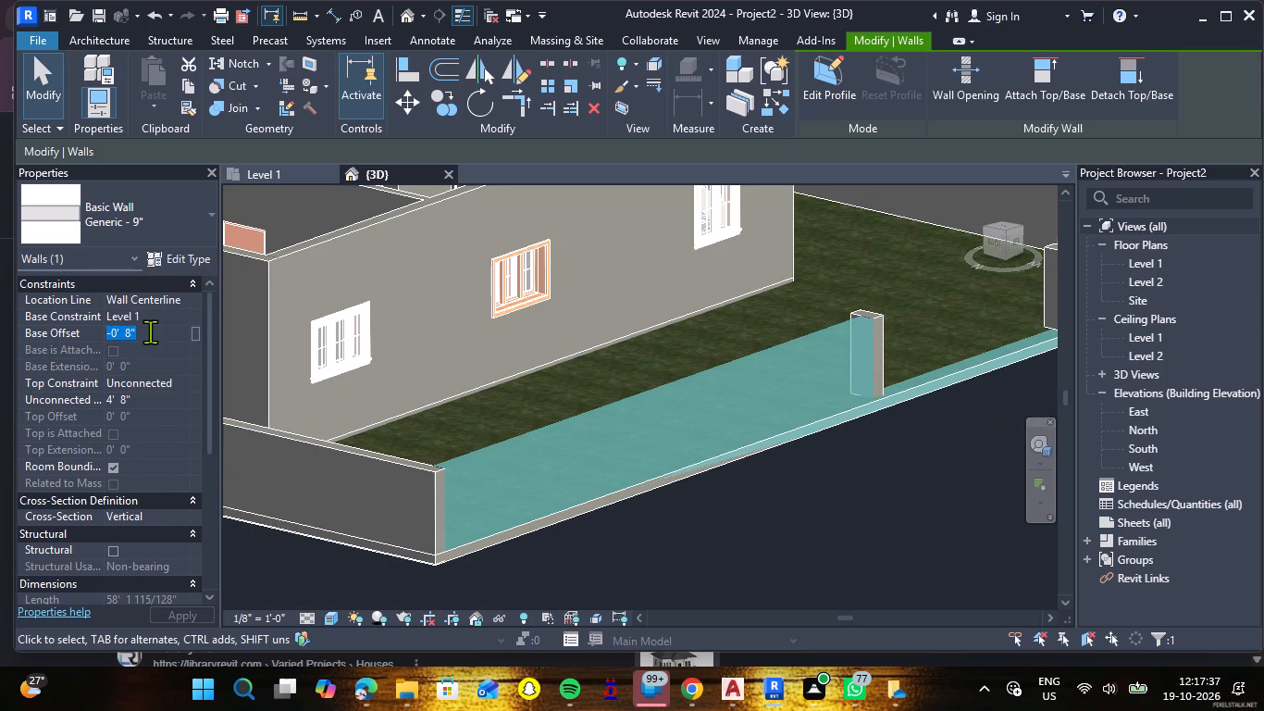
pyautogui.hotkey('ctrl', 'c')
pyautogui.scroll(-6, 196, 344)
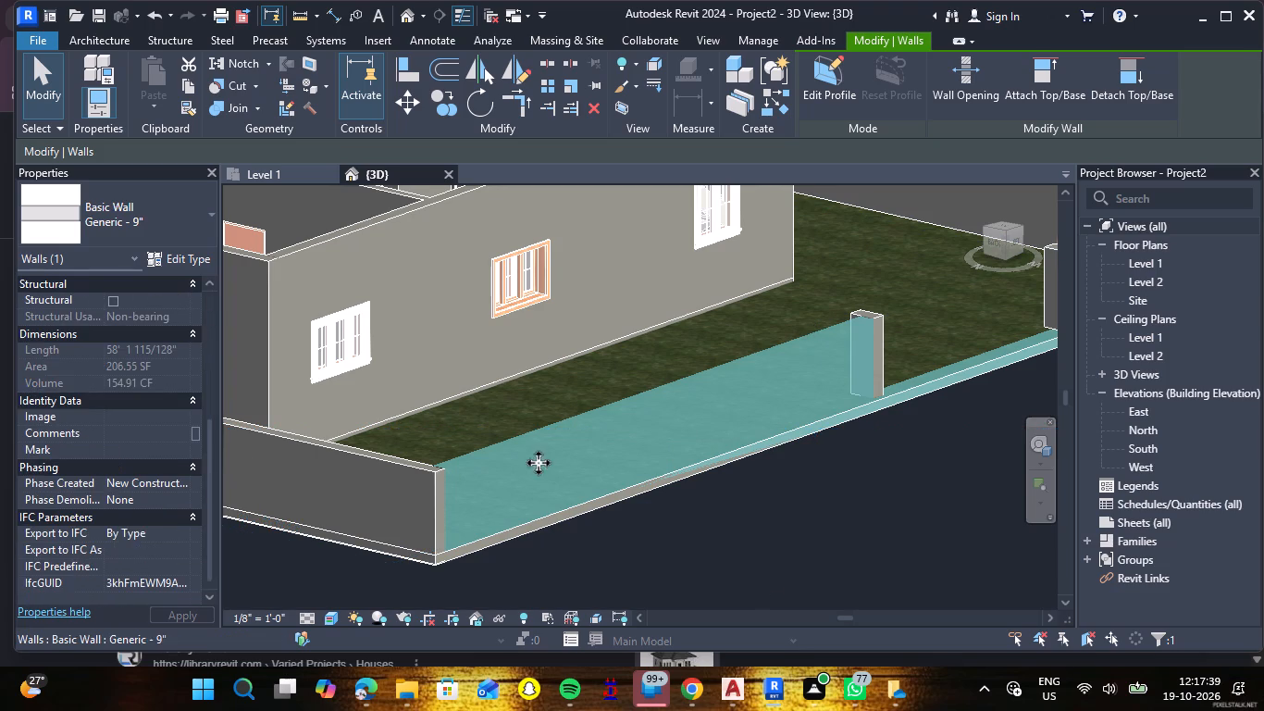
pyautogui.click(872, 498)
pyautogui.scroll(-6, 862, 500)
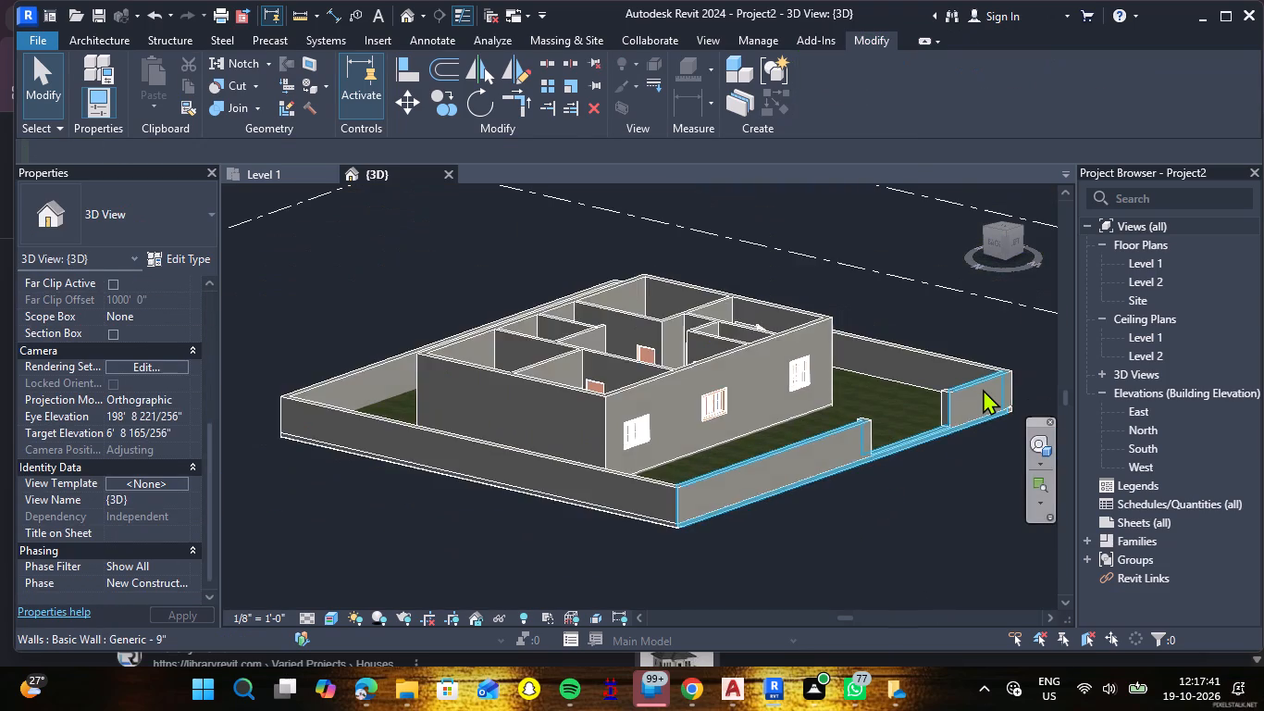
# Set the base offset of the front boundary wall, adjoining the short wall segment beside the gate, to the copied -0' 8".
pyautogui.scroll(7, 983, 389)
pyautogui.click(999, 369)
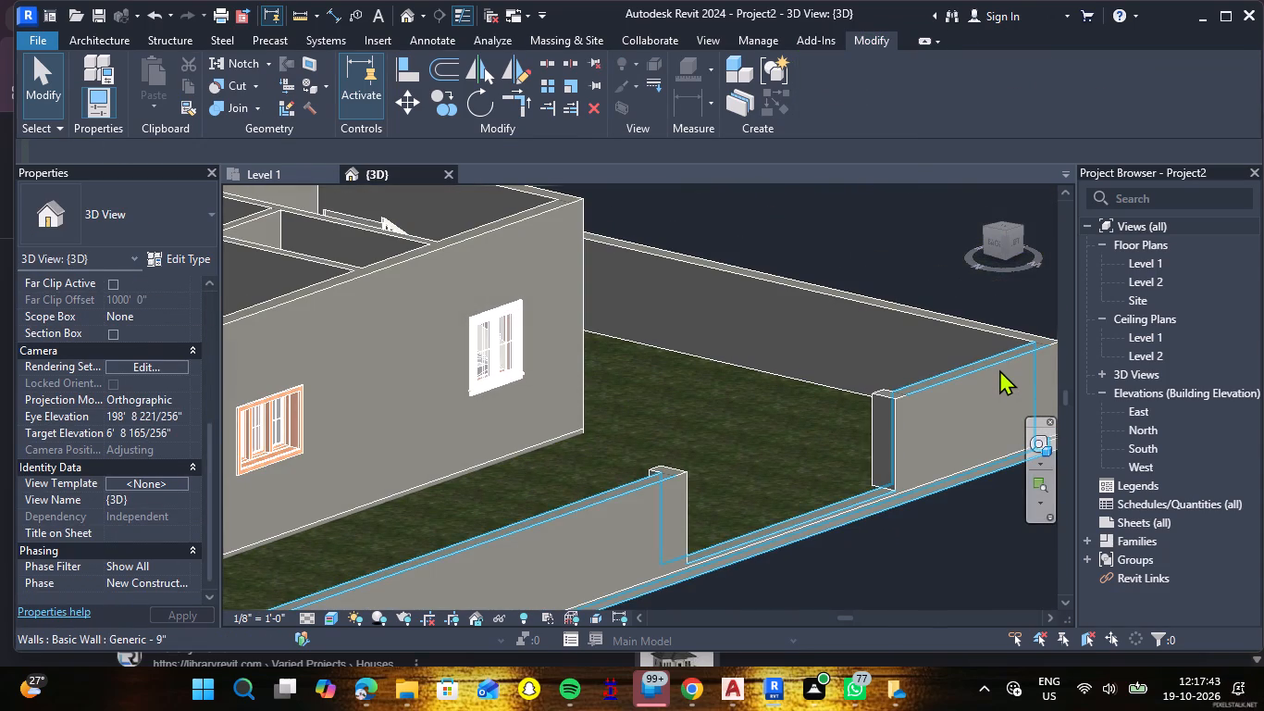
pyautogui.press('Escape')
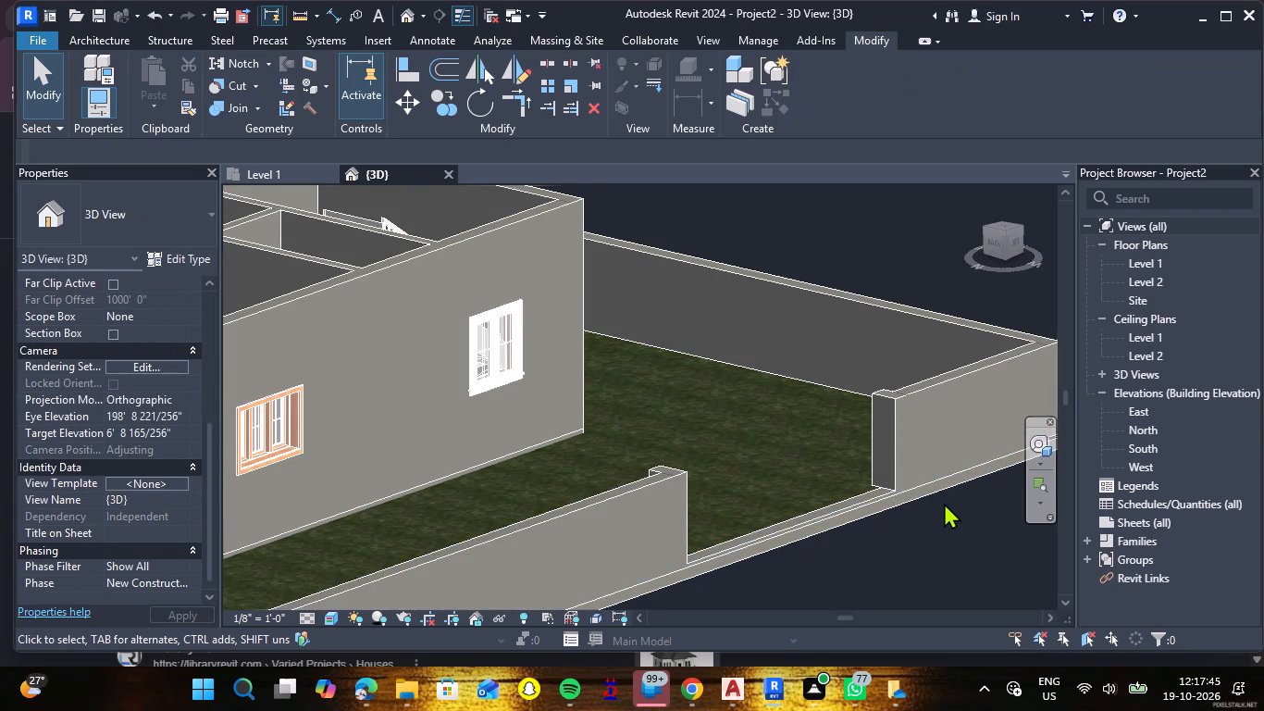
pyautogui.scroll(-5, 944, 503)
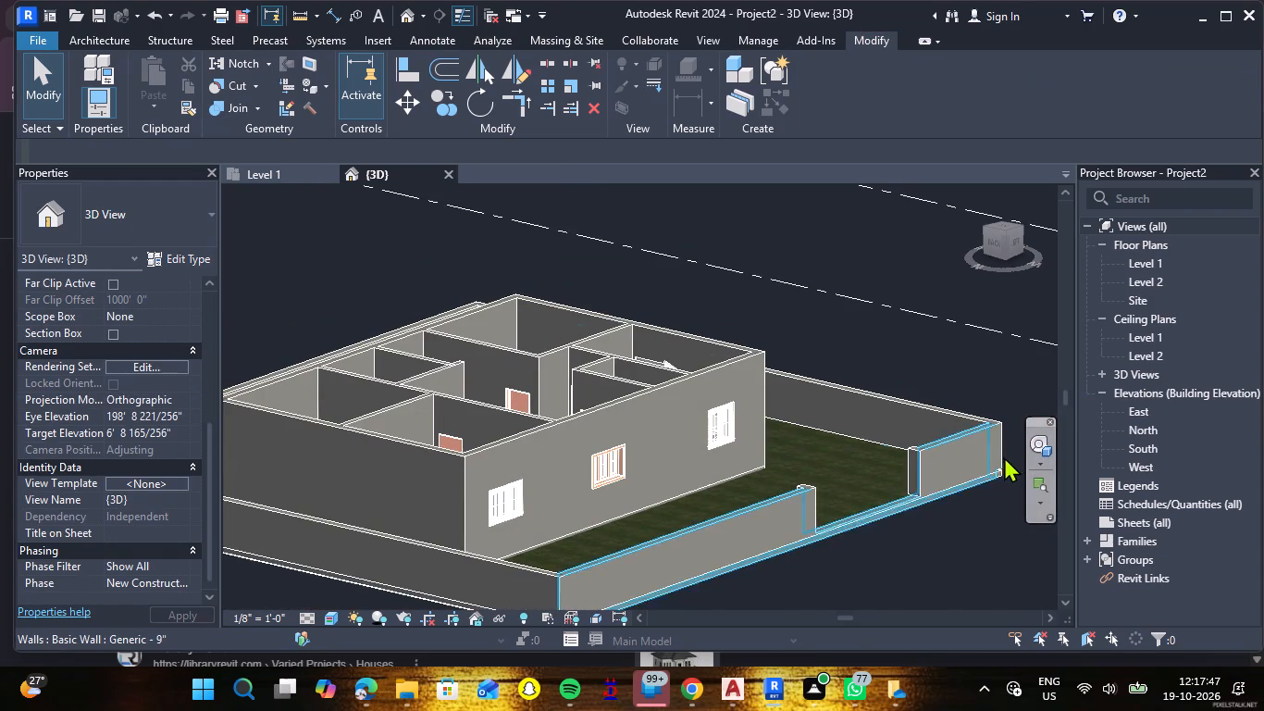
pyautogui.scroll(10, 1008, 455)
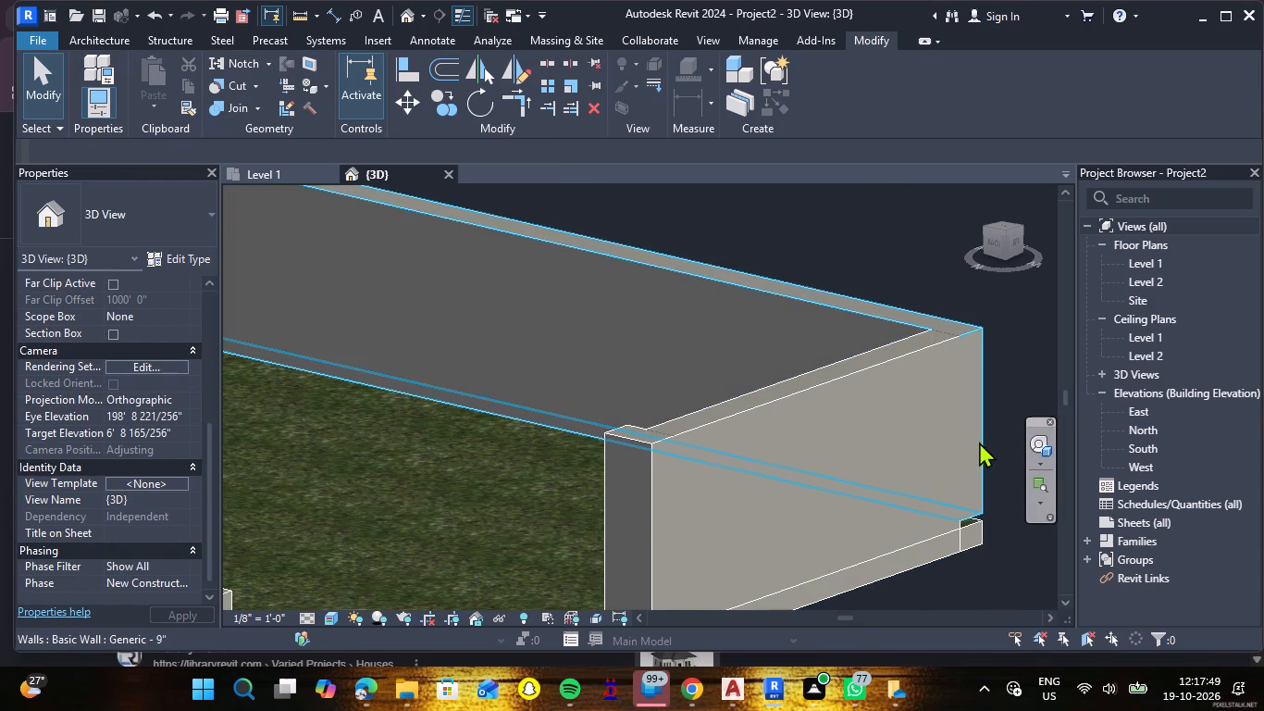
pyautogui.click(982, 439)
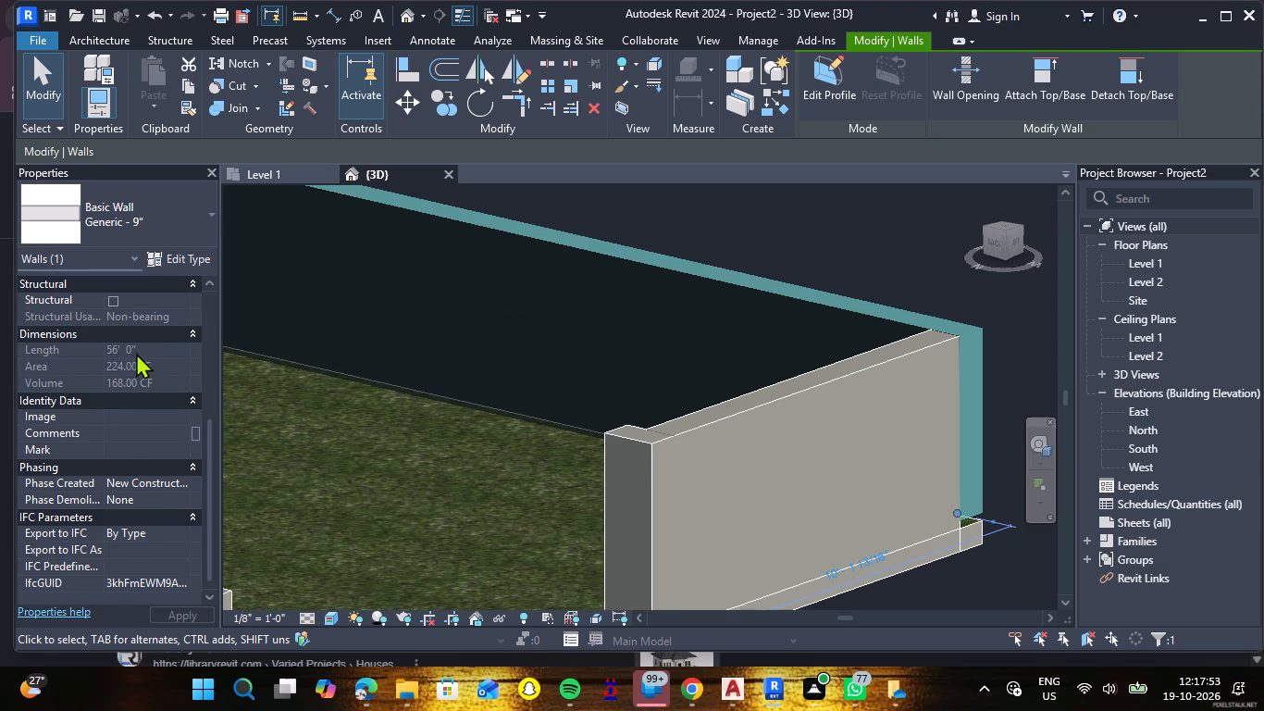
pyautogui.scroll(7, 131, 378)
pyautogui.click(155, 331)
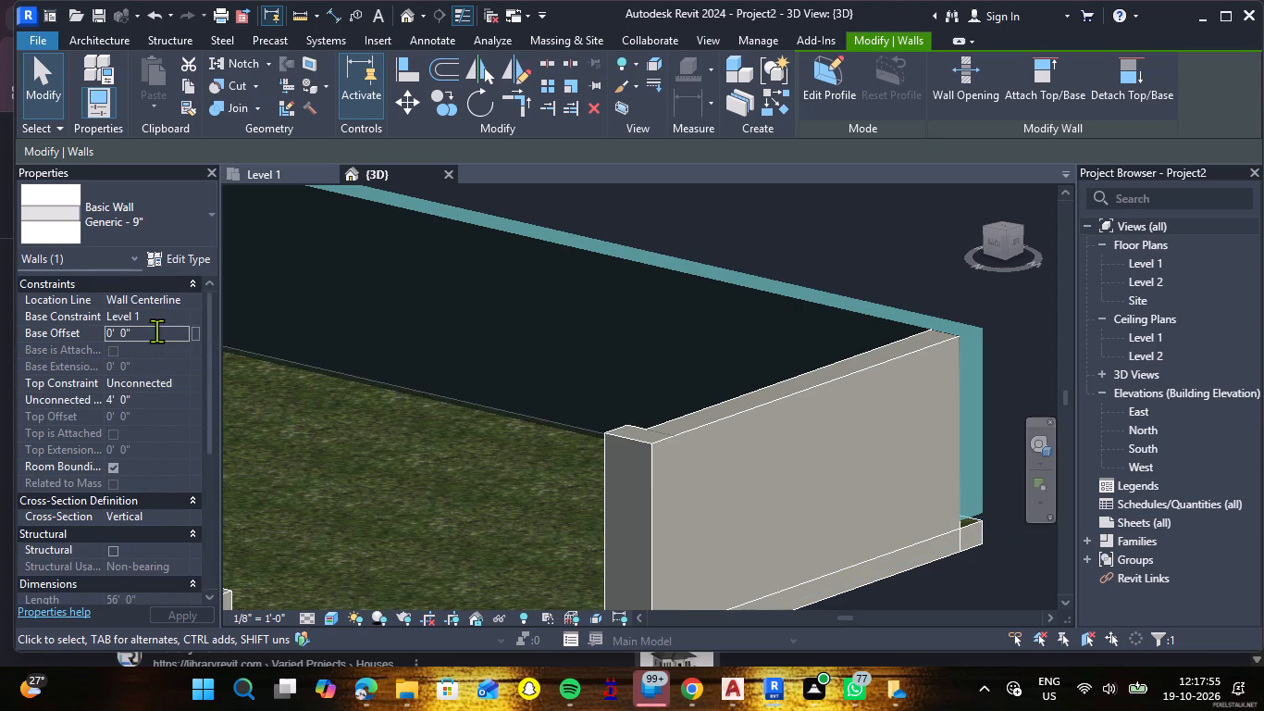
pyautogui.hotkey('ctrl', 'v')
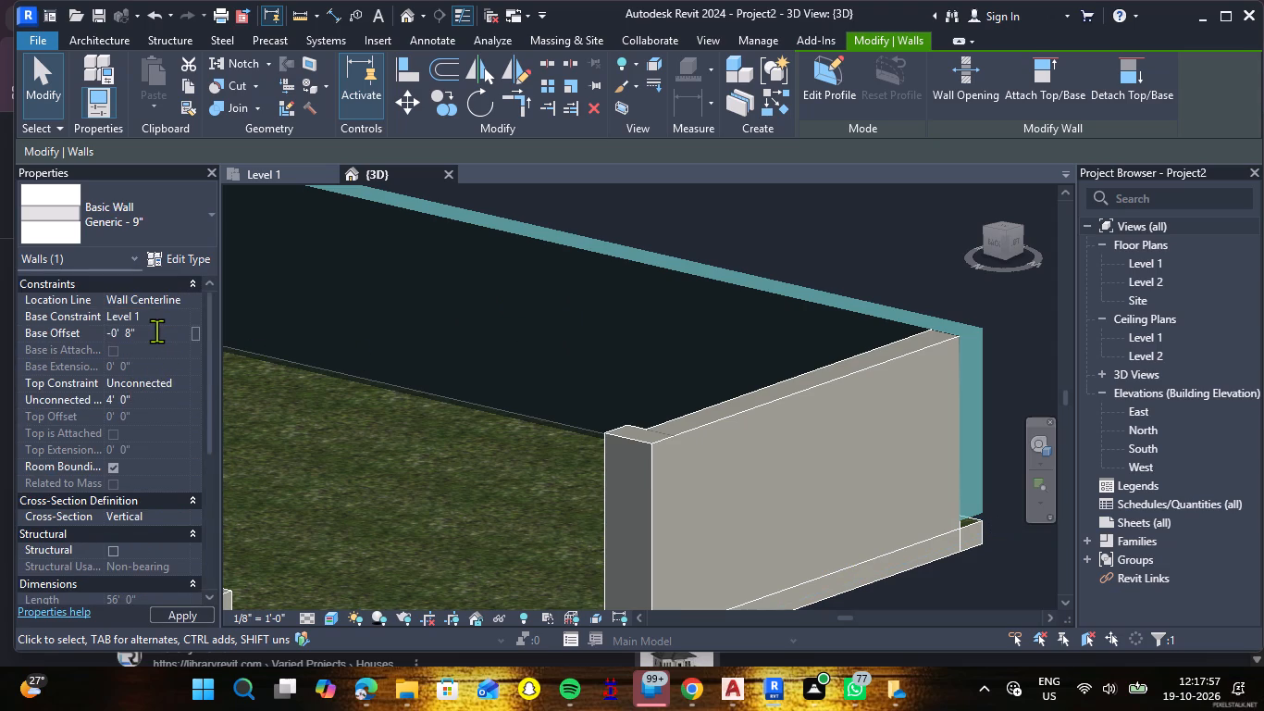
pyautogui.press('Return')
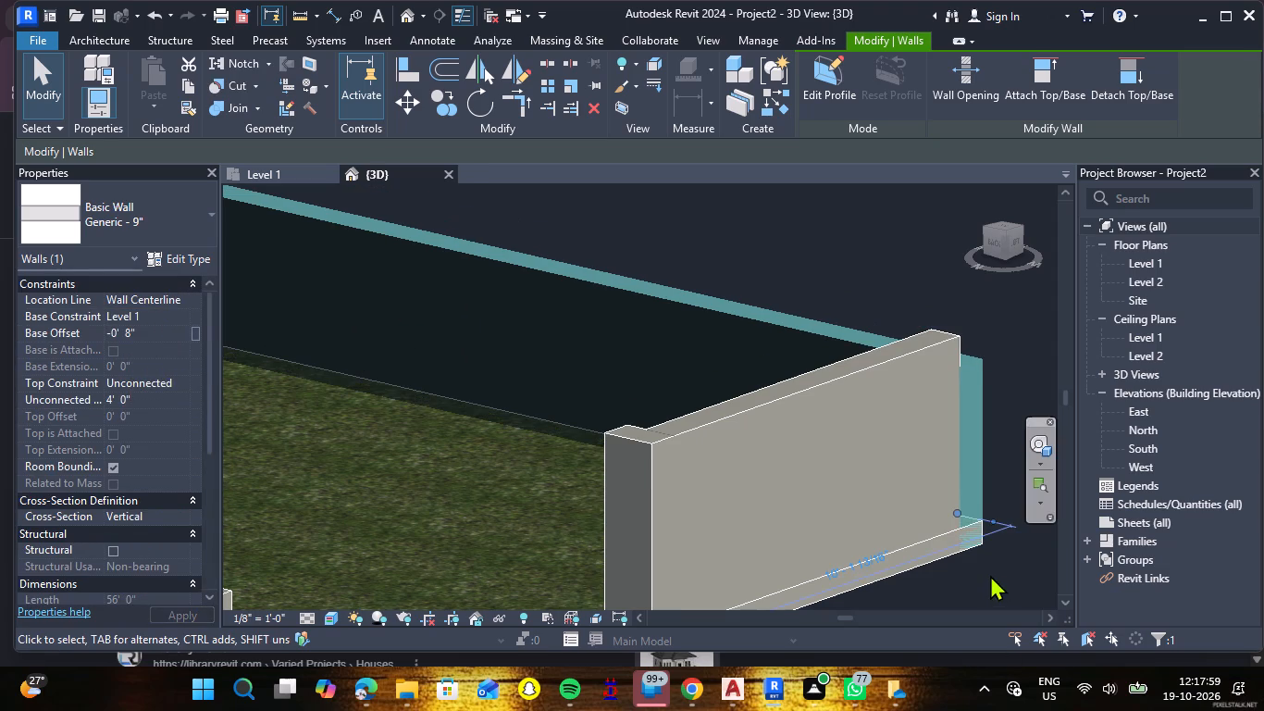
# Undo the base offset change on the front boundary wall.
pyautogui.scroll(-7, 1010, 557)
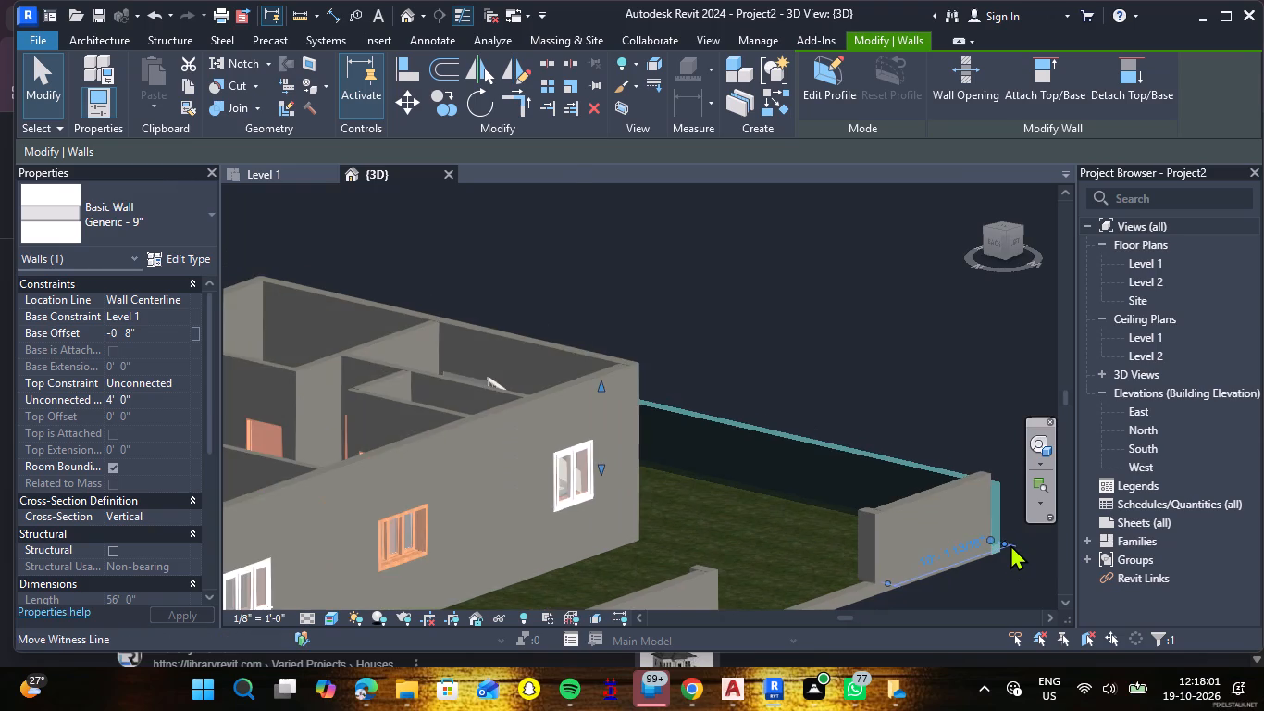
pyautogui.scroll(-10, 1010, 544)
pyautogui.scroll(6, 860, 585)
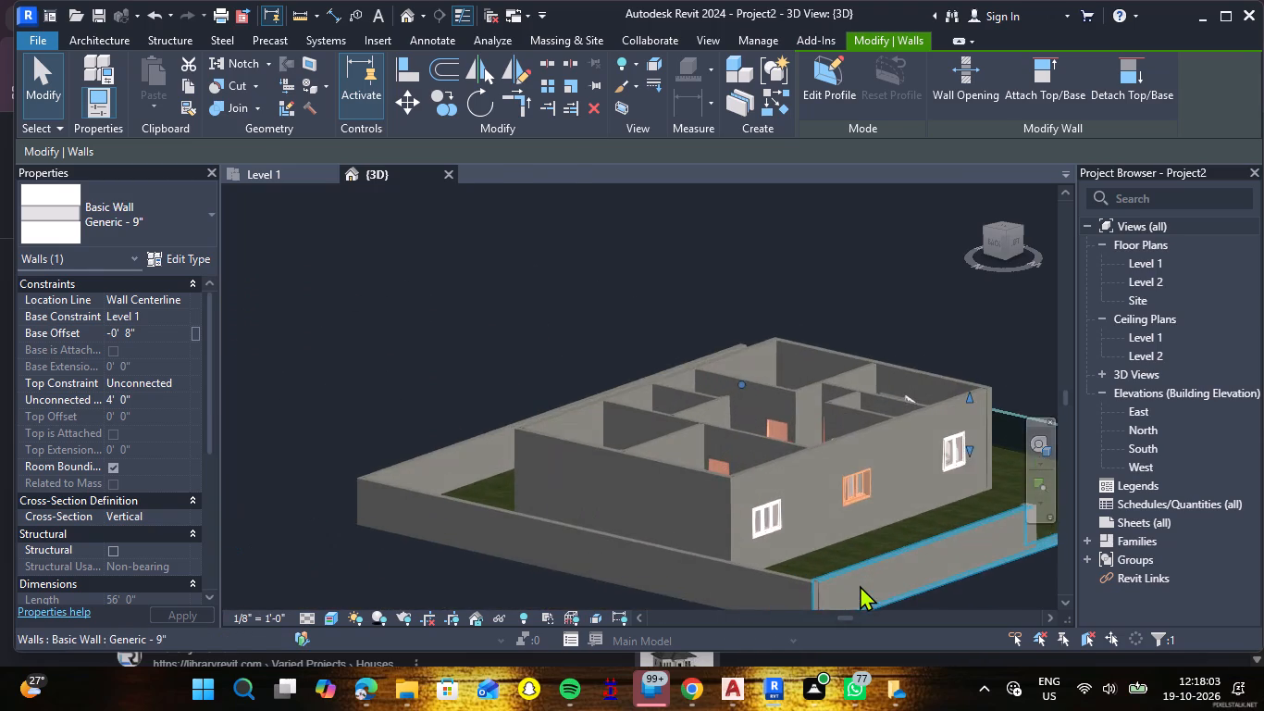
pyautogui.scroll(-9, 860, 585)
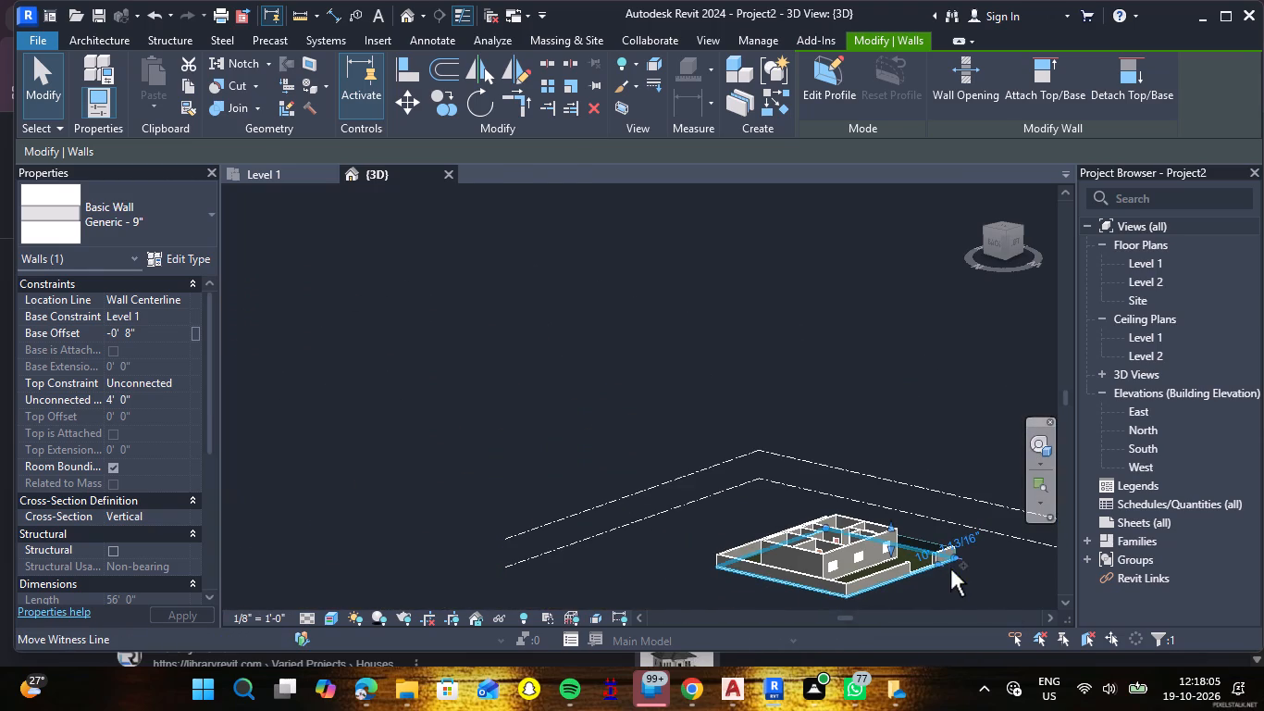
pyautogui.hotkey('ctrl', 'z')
# Extend the base of the front boundary wall, facing the main door, down to the underside of the site floor.
pyautogui.keyDown('shift'); pyautogui.scroll(-1, 978, 562); pyautogui.keyUp('shift')
pyautogui.keyDown('shift'); pyautogui.moveTo(978, 562); pyautogui.dragTo(977, 562, button='middle'); pyautogui.keyUp('shift')
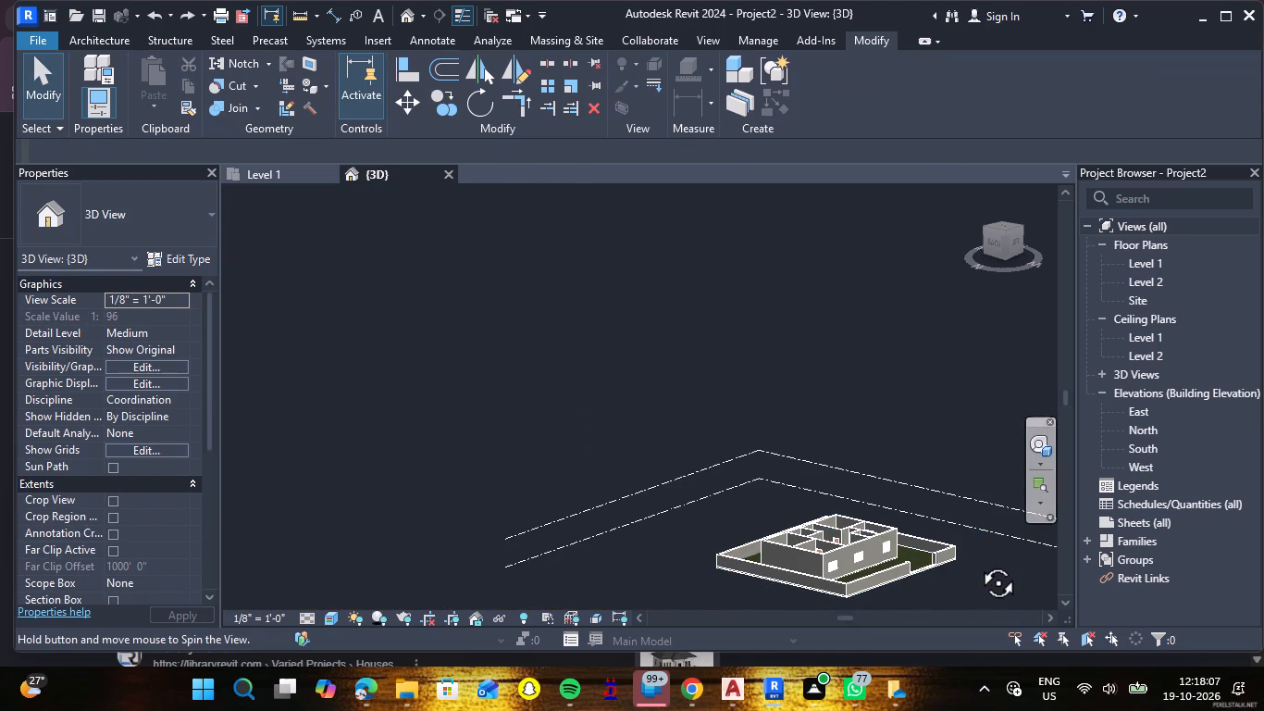
pyautogui.keyDown('shift'); pyautogui.moveTo(977, 562); pyautogui.dragTo(659, 499, button='middle'); pyautogui.keyUp('shift')
pyautogui.keyDown('shift'); pyautogui.middleClick(651, 493); pyautogui.keyUp('shift')
pyautogui.scroll(8, 838, 595)
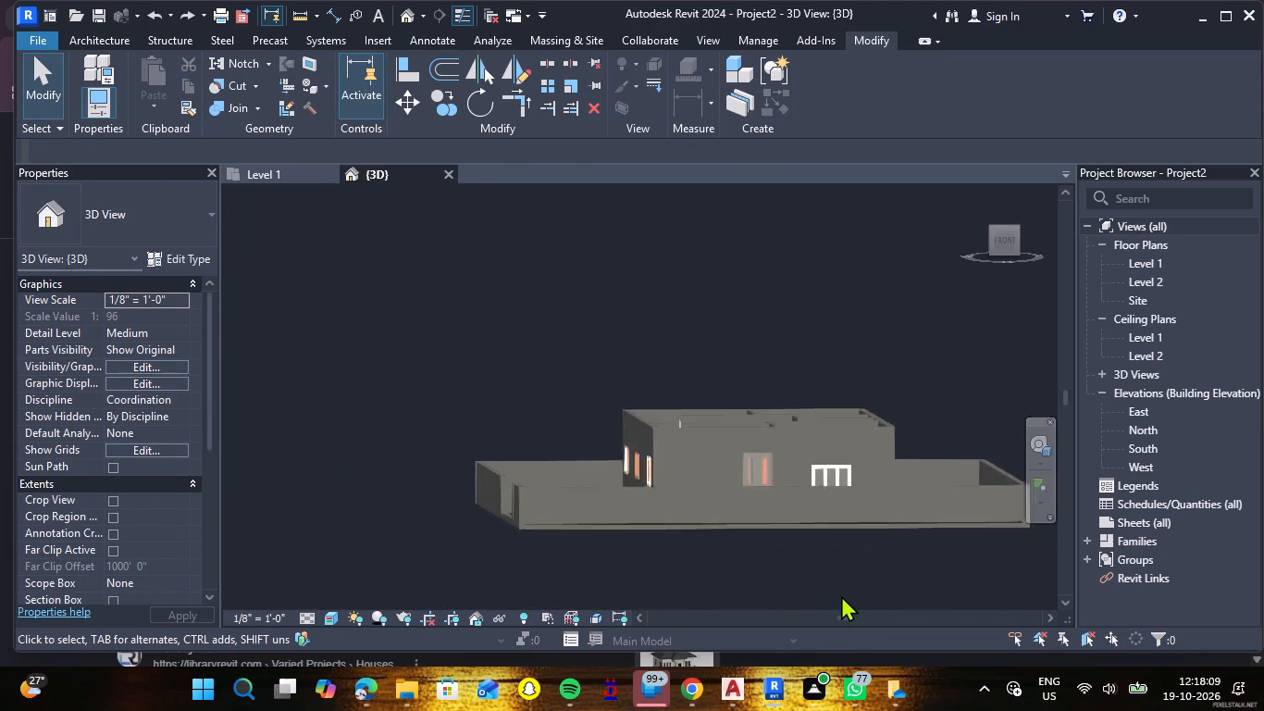
pyautogui.scroll(3, 798, 555)
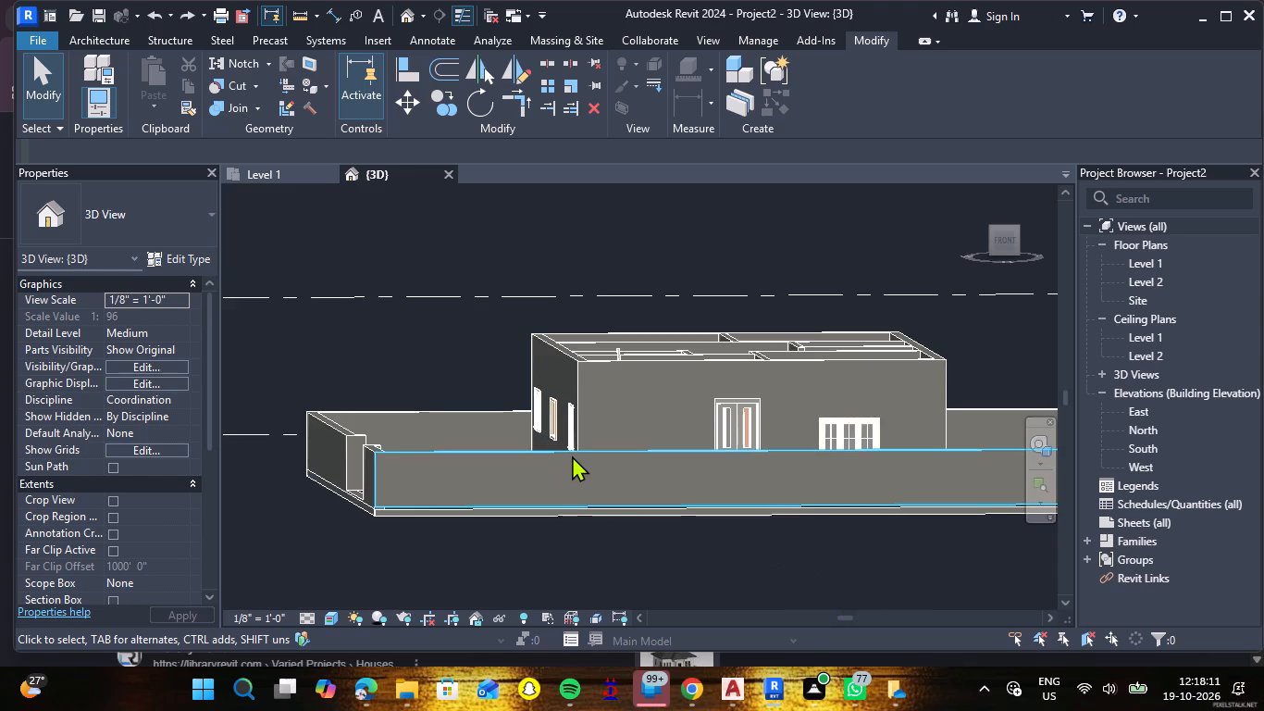
pyautogui.click(572, 455)
pyautogui.moveTo(754, 509); pyautogui.dragTo(754, 516)
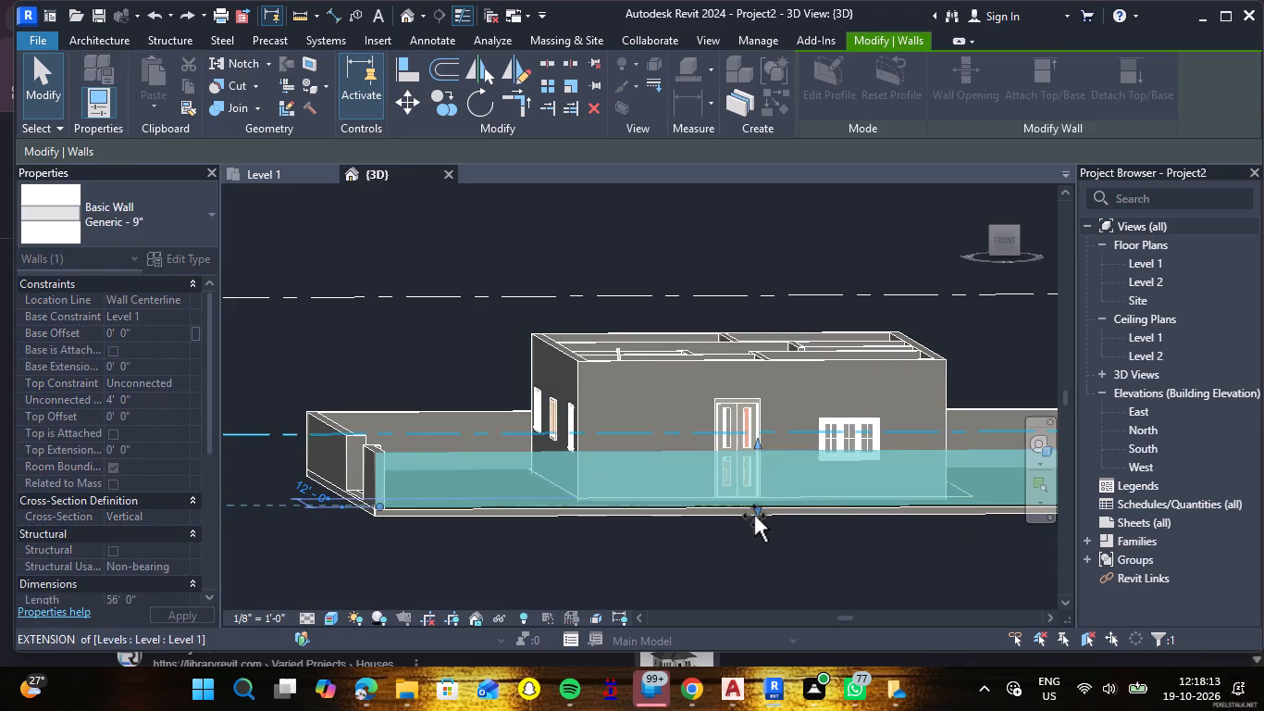
pyautogui.moveTo(754, 516); pyautogui.dragTo(754, 513)
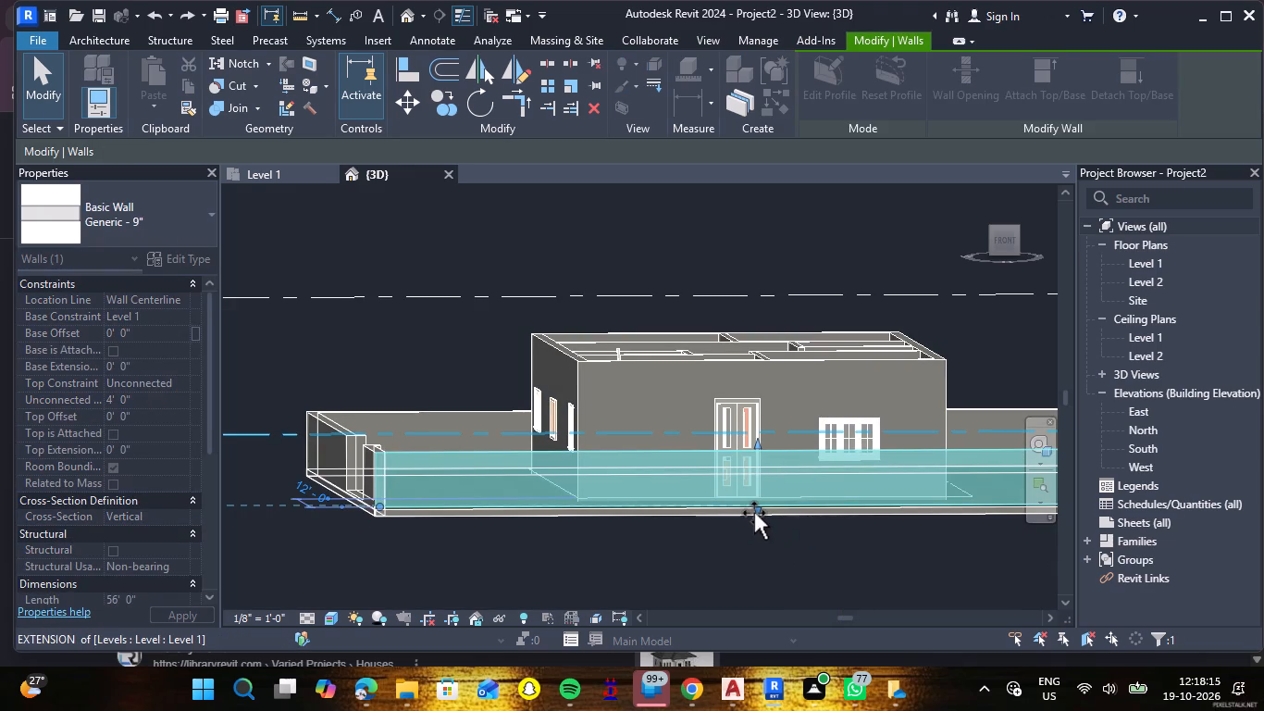
pyautogui.moveTo(754, 513); pyautogui.dragTo(751, 519)
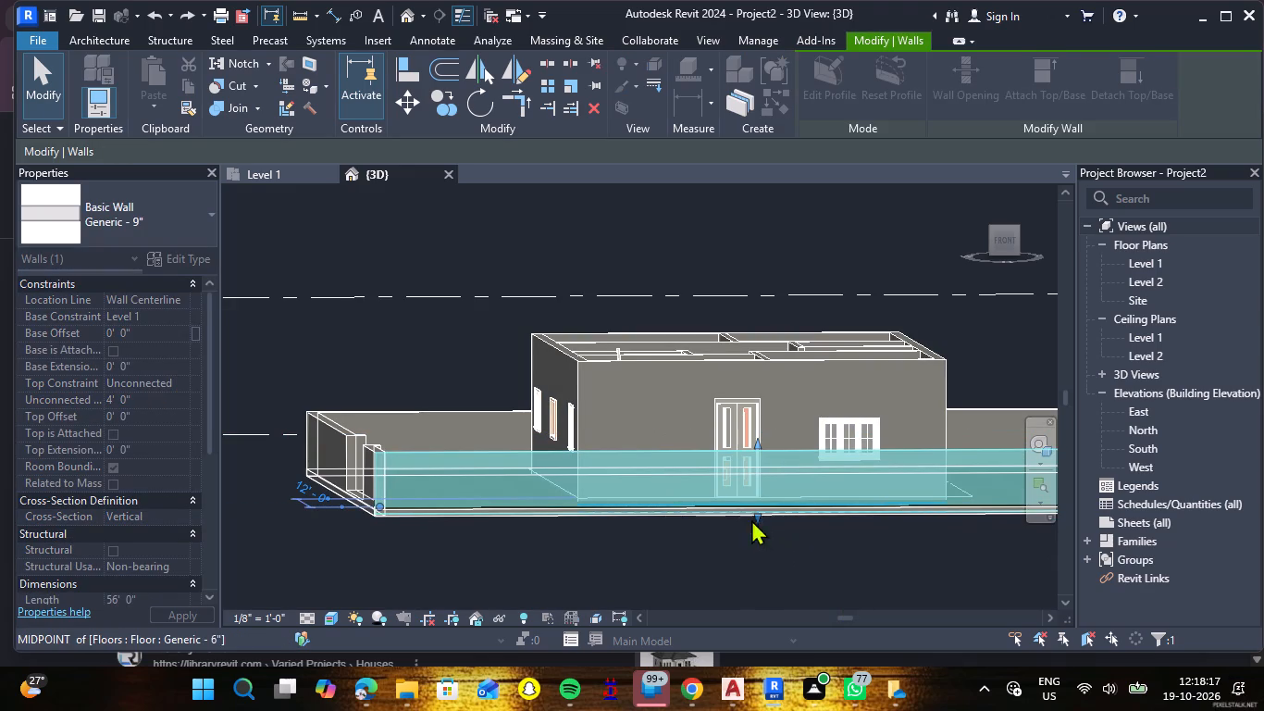
pyautogui.click(819, 557)
# Examine the extended boundary walls, their corners and the grass floor in 3D from the front, the gate side and above.
pyautogui.scroll(-4, 819, 557)
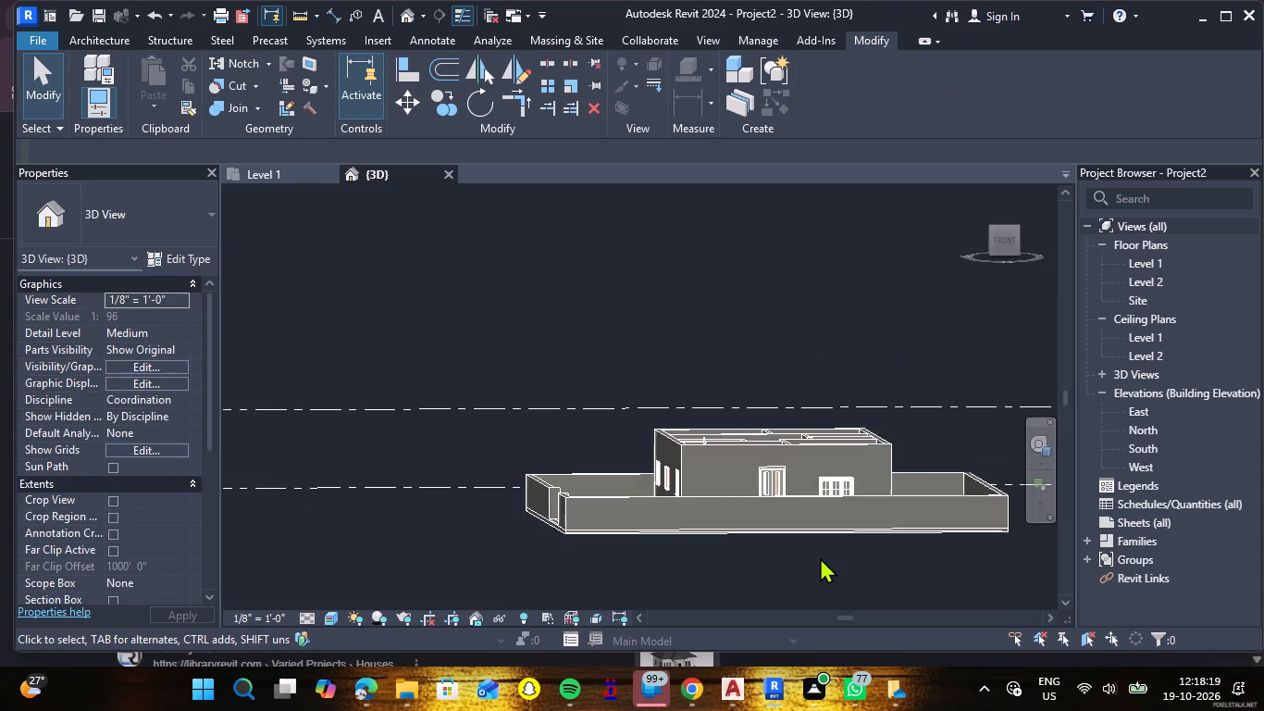
pyautogui.scroll(3, 847, 530)
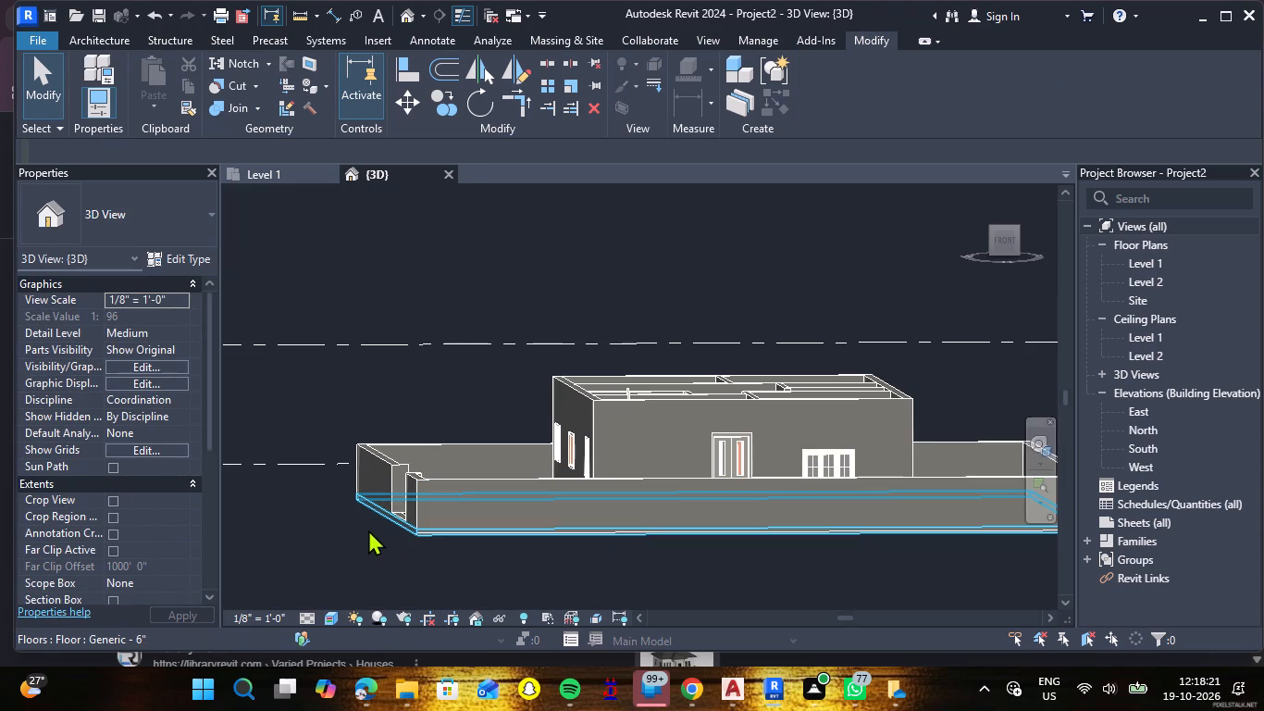
pyautogui.keyDown('shift'); pyautogui.moveTo(378, 555); pyautogui.dragTo(378, 555, button='middle'); pyautogui.keyUp('shift')
pyautogui.keyDown('shift'); pyautogui.scroll(-1, 378, 555); pyautogui.keyUp('shift')
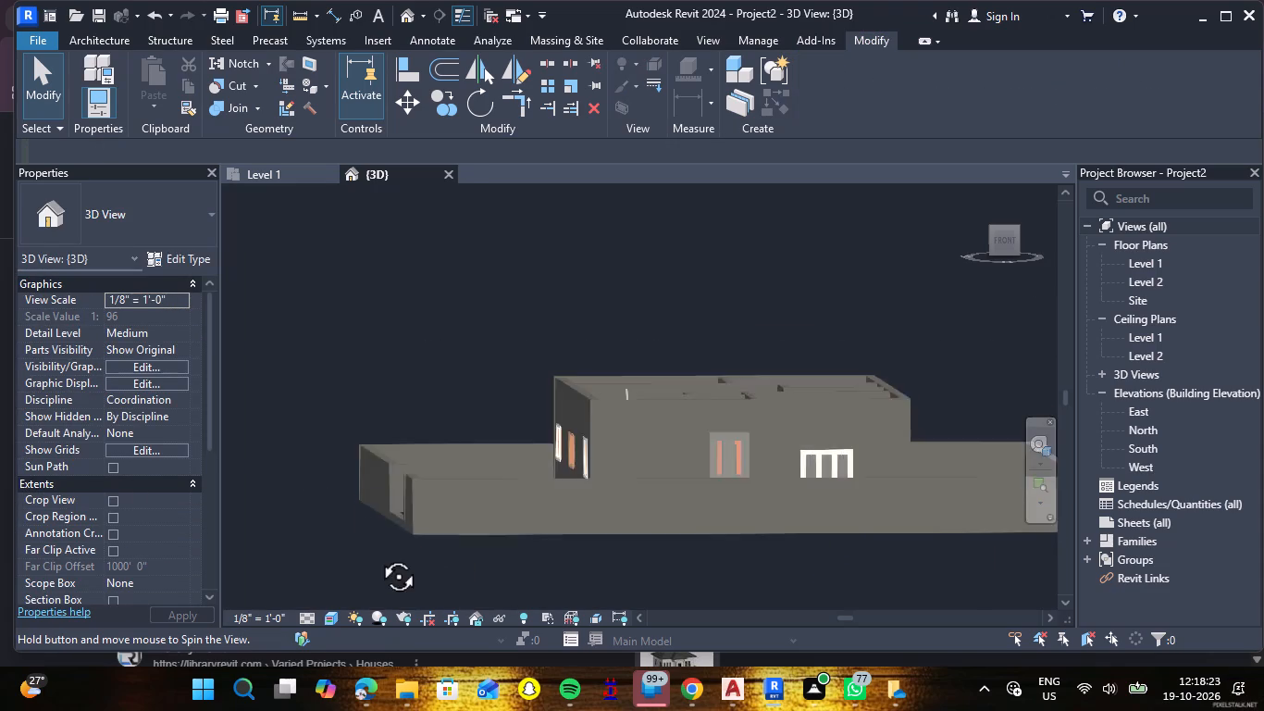
pyautogui.keyDown('shift'); pyautogui.moveTo(378, 555); pyautogui.dragTo(567, 568, button='middle'); pyautogui.keyUp('shift')
pyautogui.scroll(-4, 687, 540)
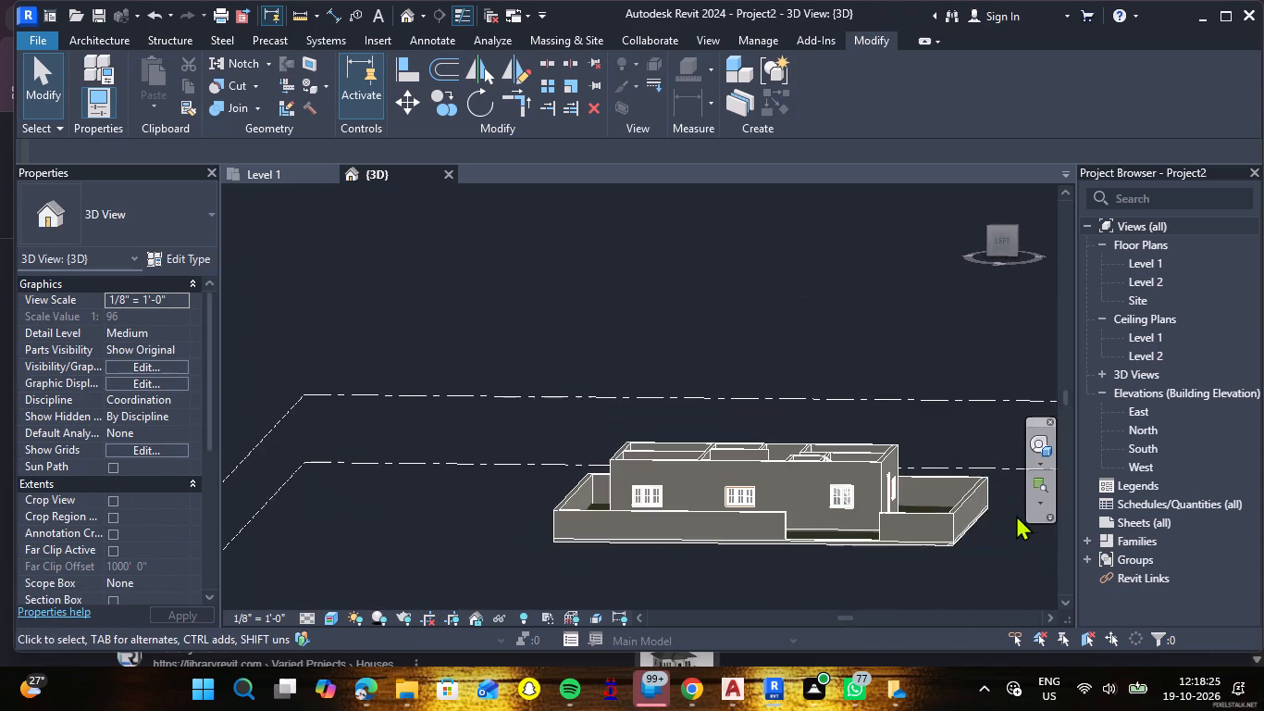
pyautogui.scroll(8, 984, 523)
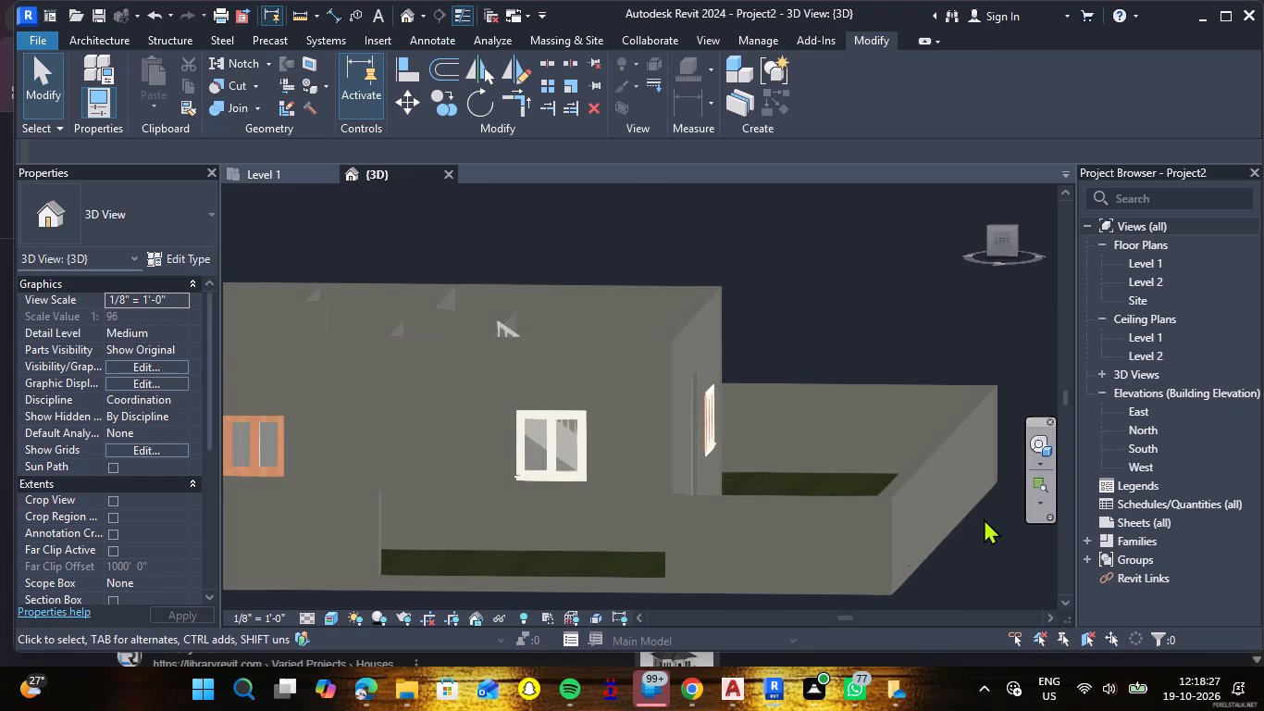
pyautogui.click(1006, 229)
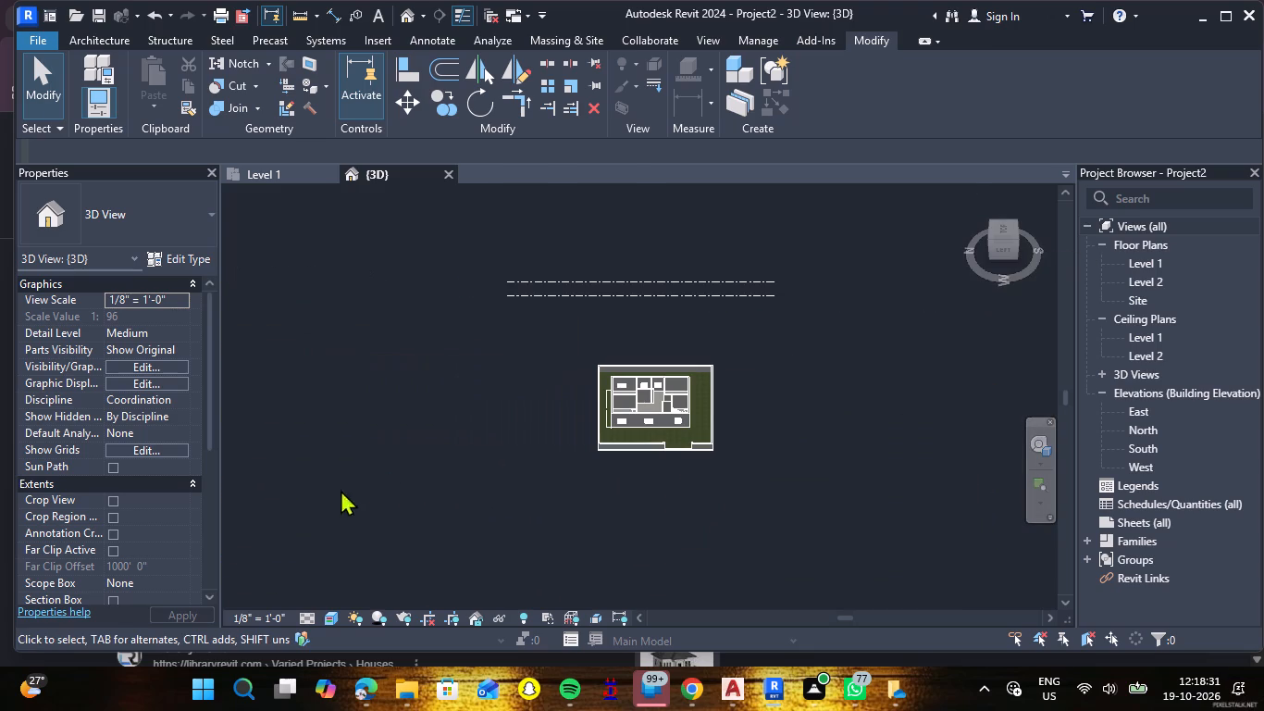
pyautogui.scroll(7, 694, 364)
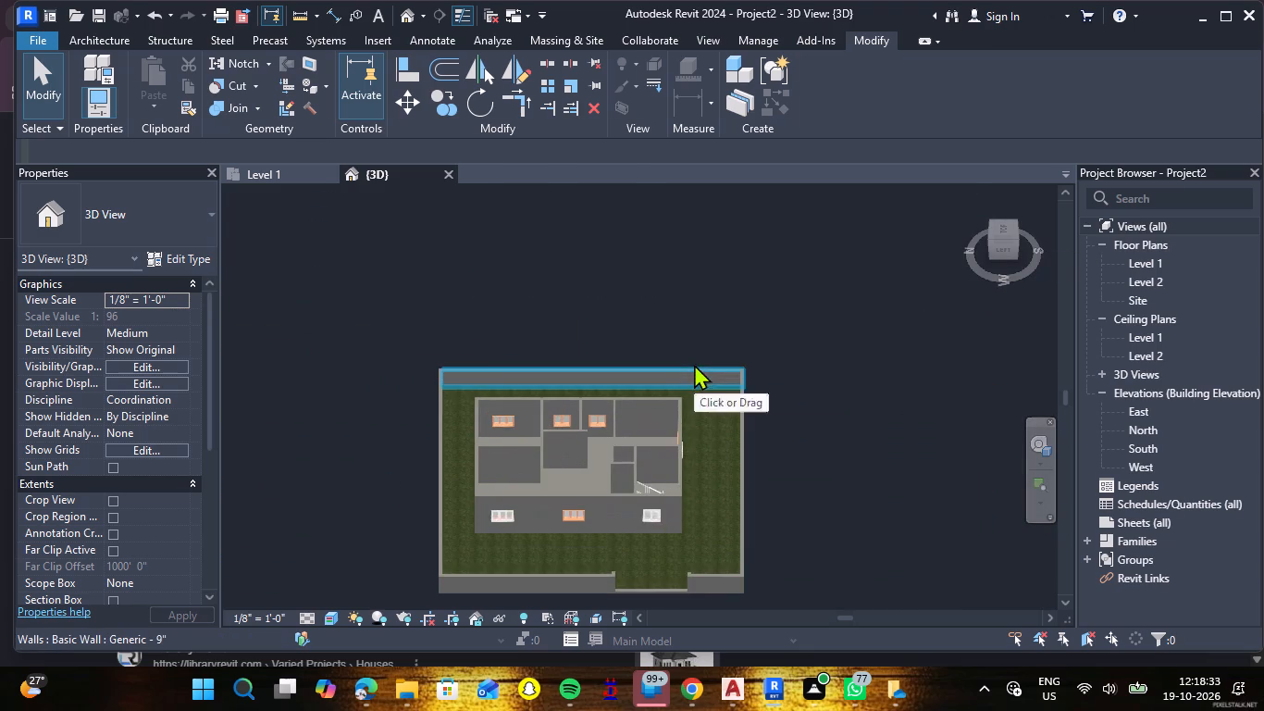
pyautogui.scroll(6, 700, 380)
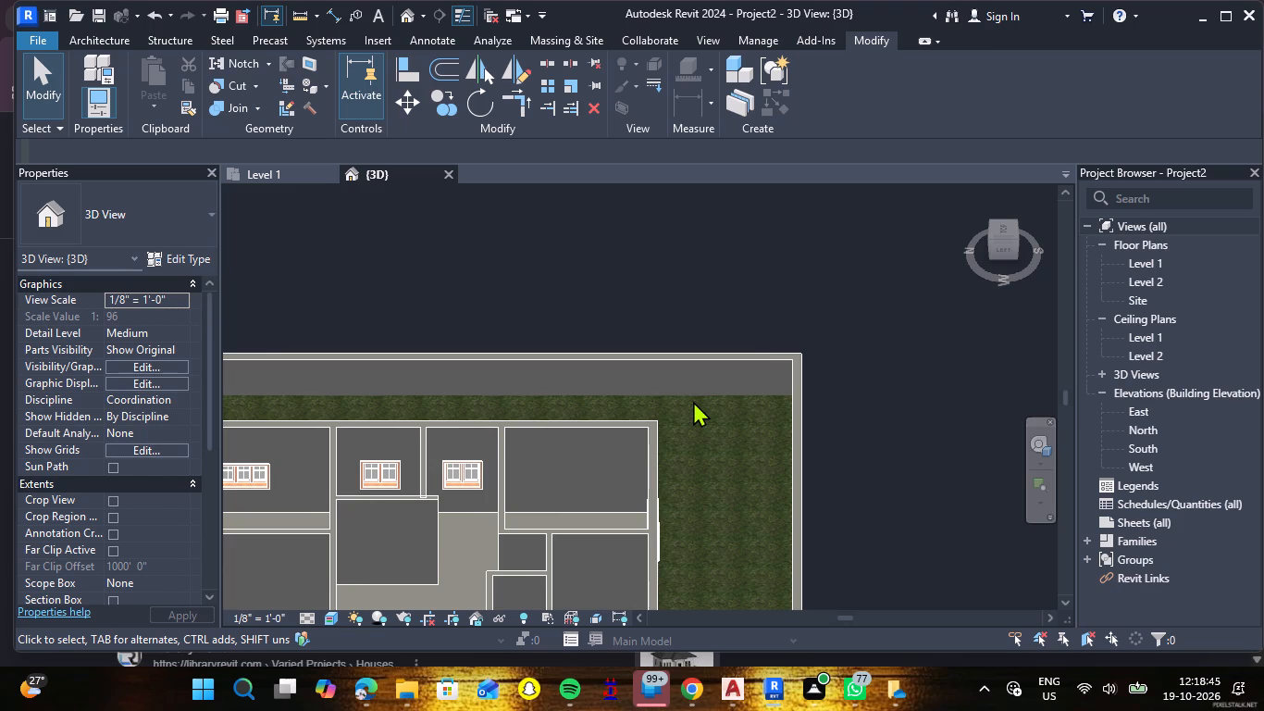
pyautogui.scroll(1, 693, 401)
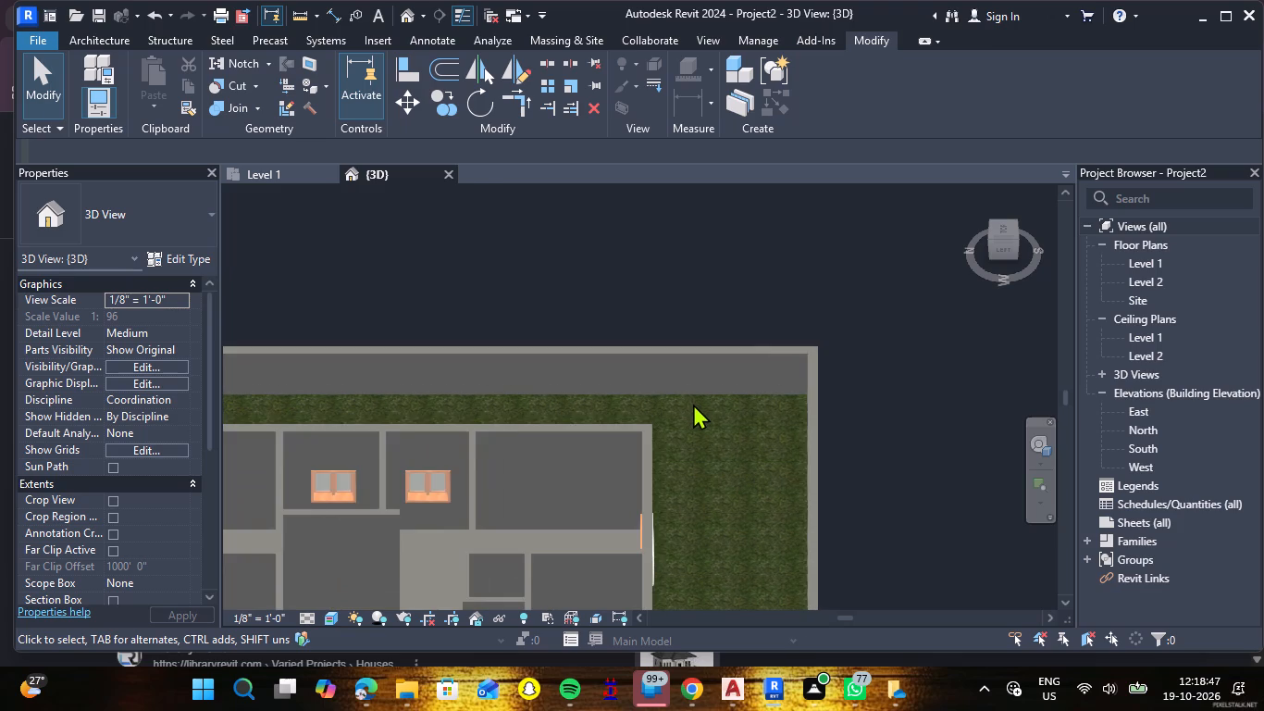
pyautogui.scroll(5, 696, 417)
pyautogui.scroll(-4, 696, 417)
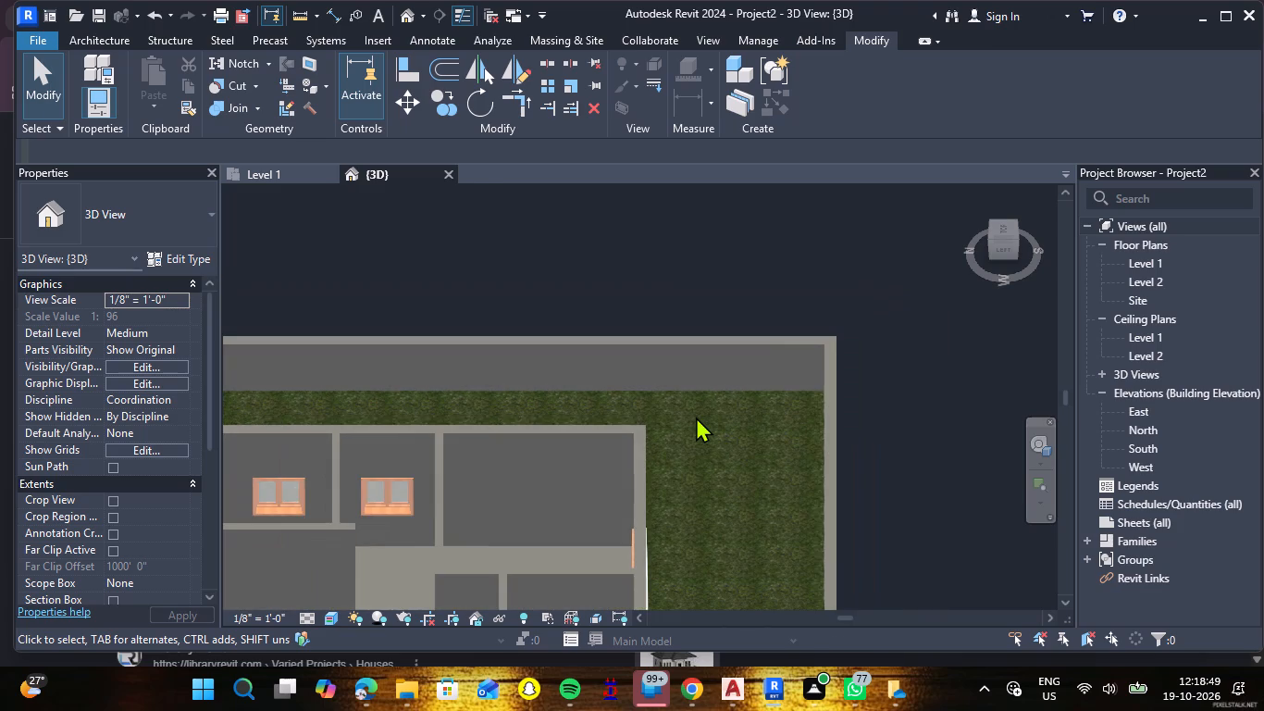
pyautogui.scroll(1, 696, 417)
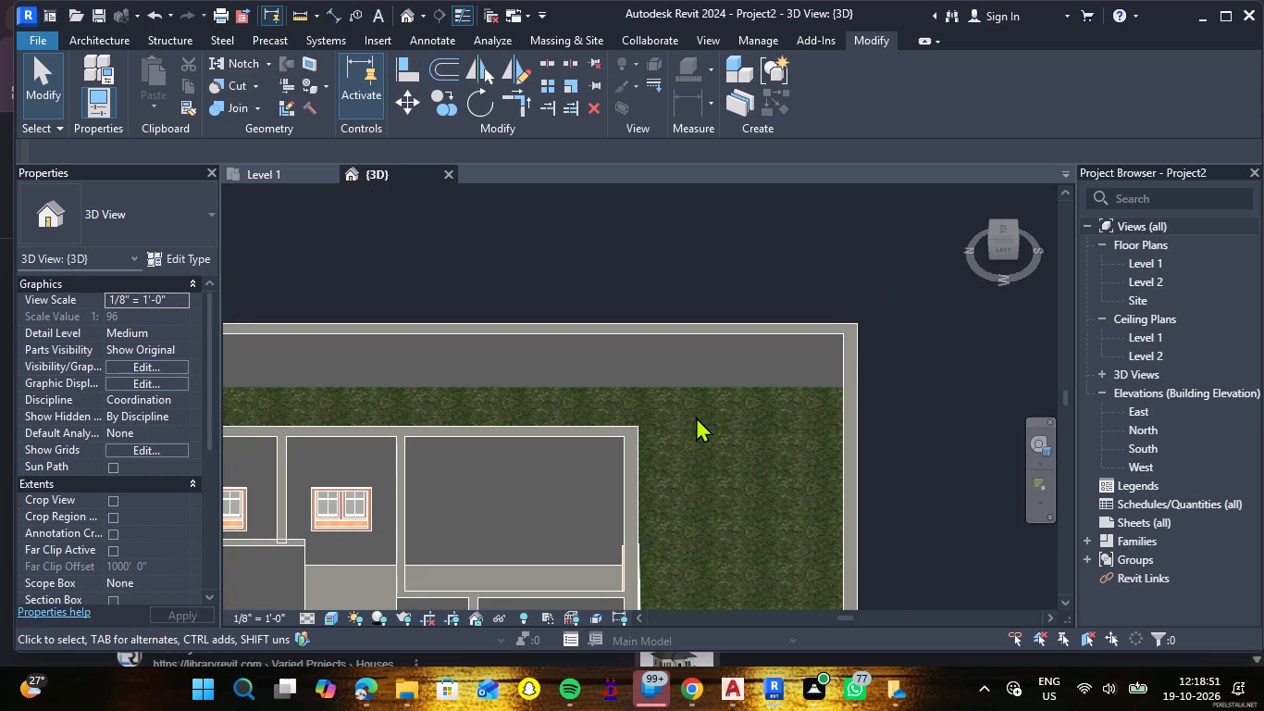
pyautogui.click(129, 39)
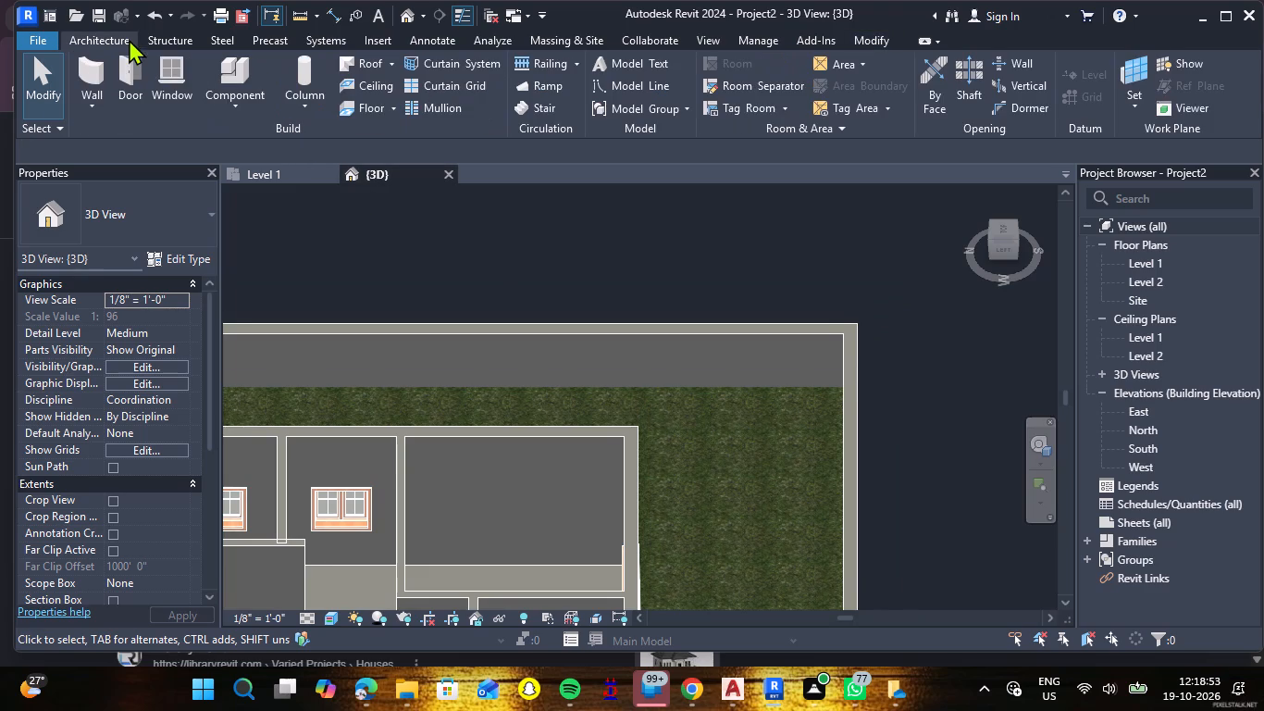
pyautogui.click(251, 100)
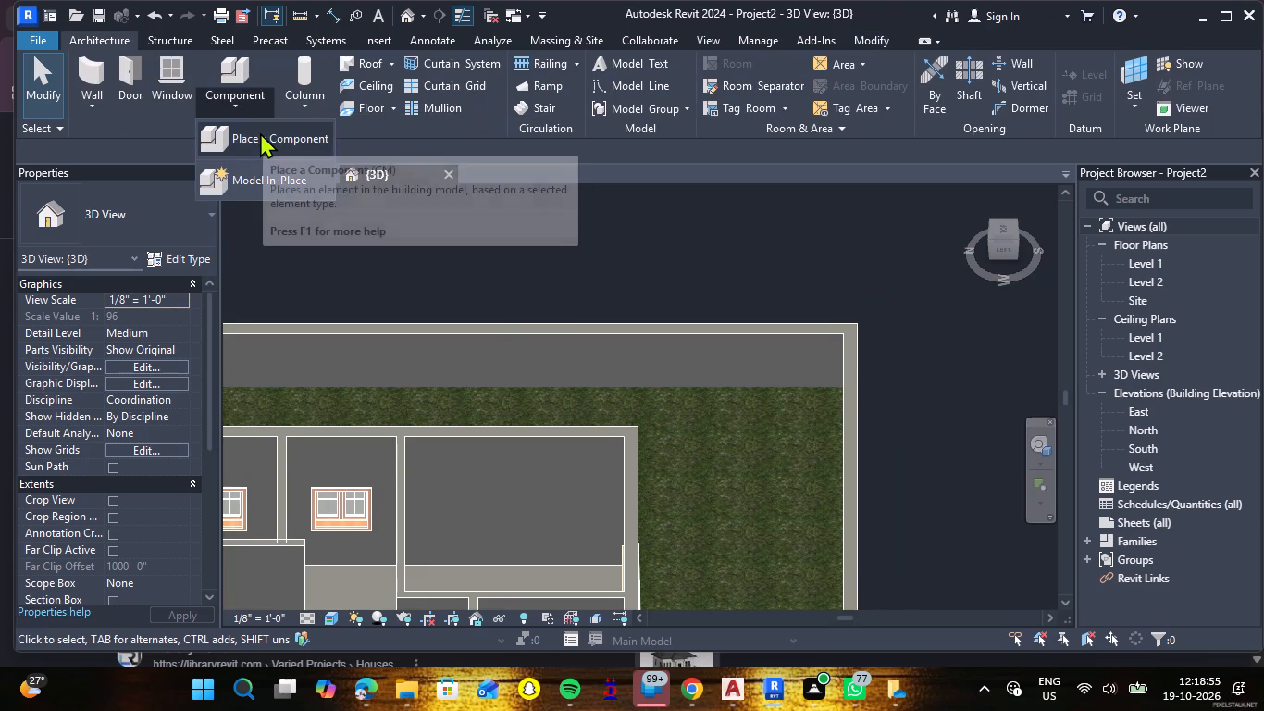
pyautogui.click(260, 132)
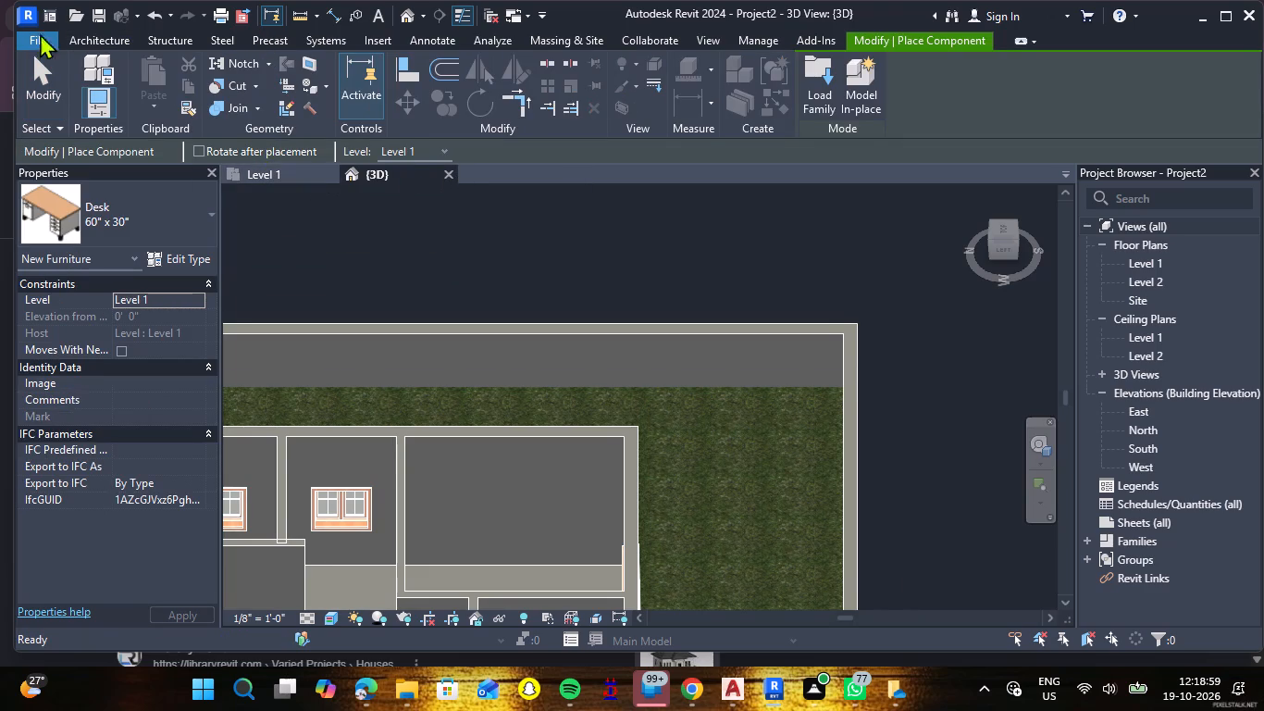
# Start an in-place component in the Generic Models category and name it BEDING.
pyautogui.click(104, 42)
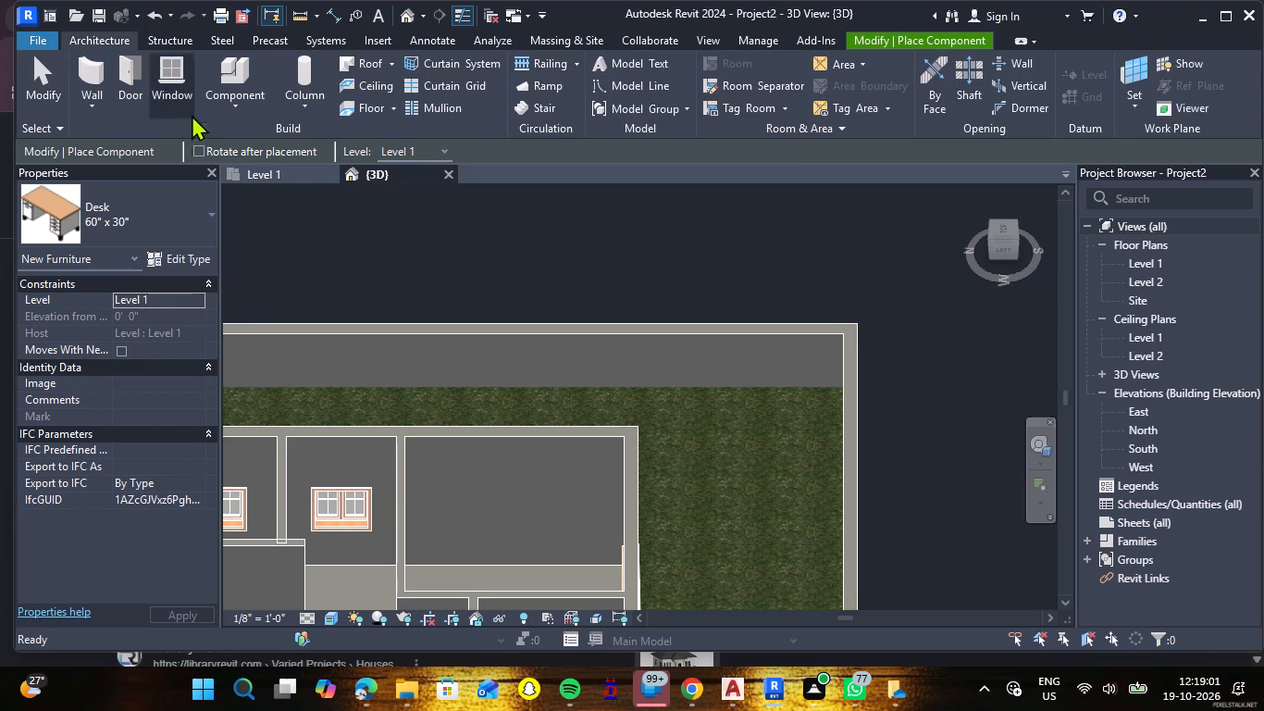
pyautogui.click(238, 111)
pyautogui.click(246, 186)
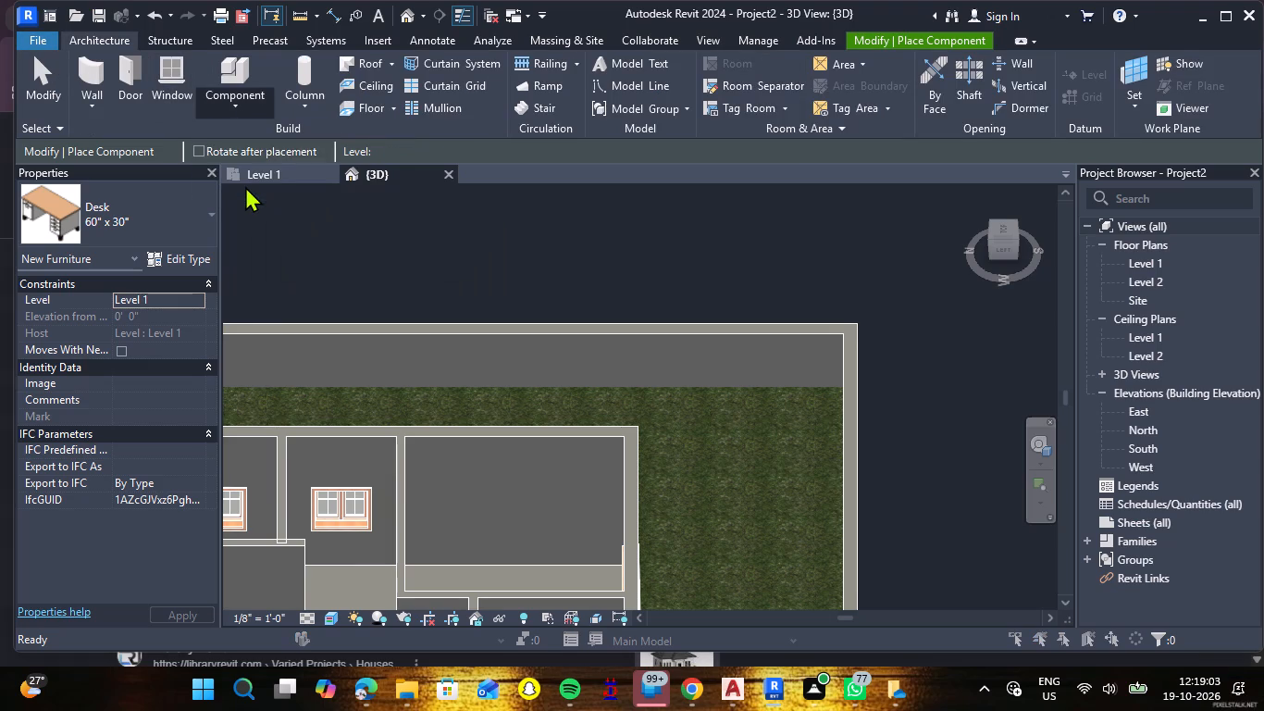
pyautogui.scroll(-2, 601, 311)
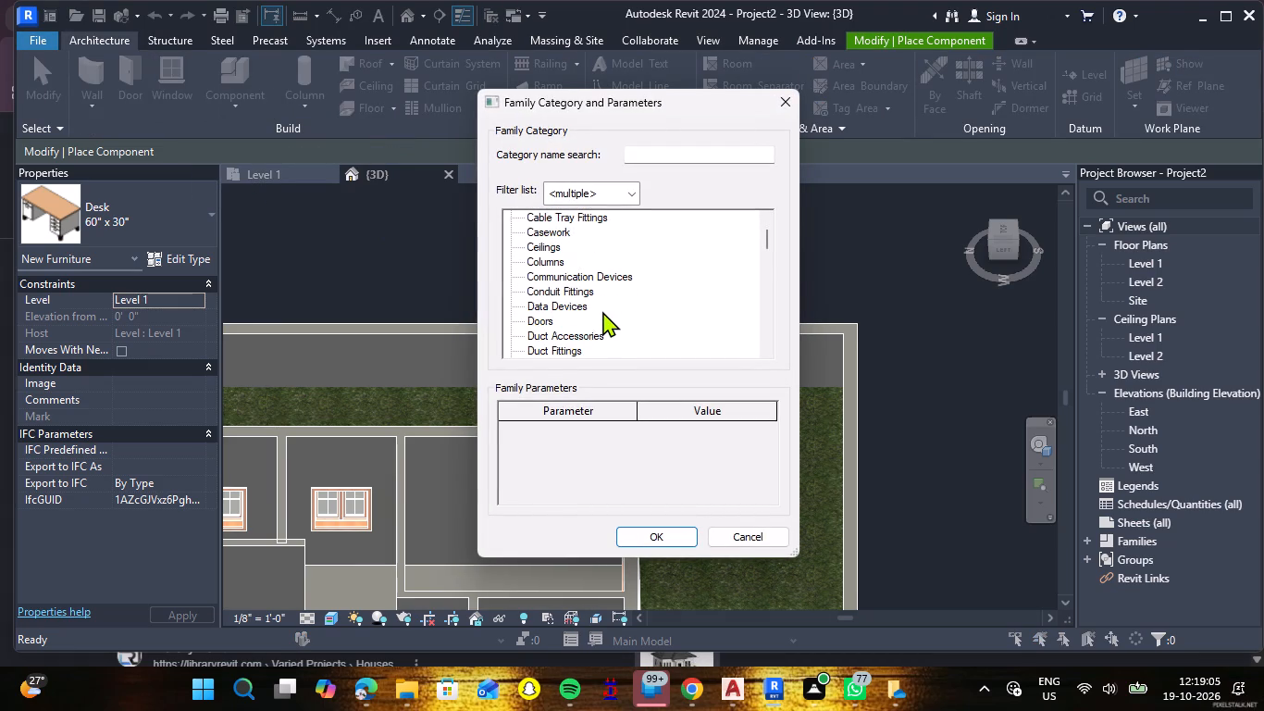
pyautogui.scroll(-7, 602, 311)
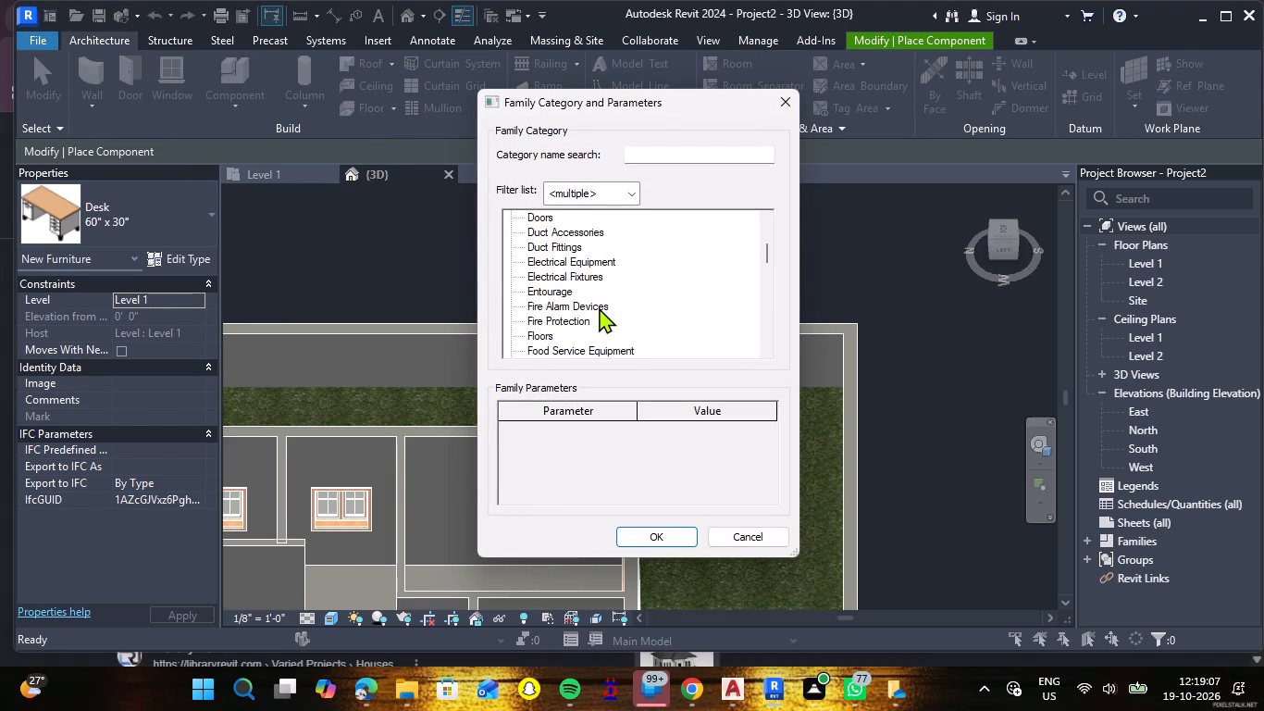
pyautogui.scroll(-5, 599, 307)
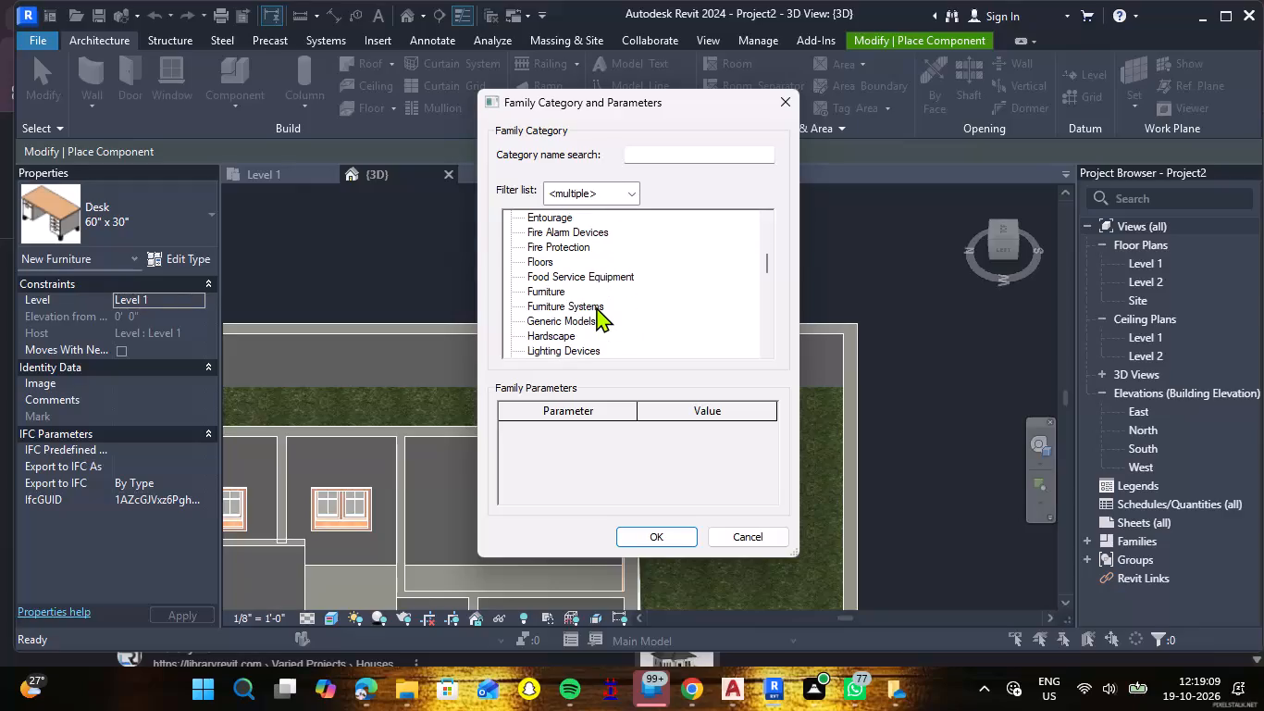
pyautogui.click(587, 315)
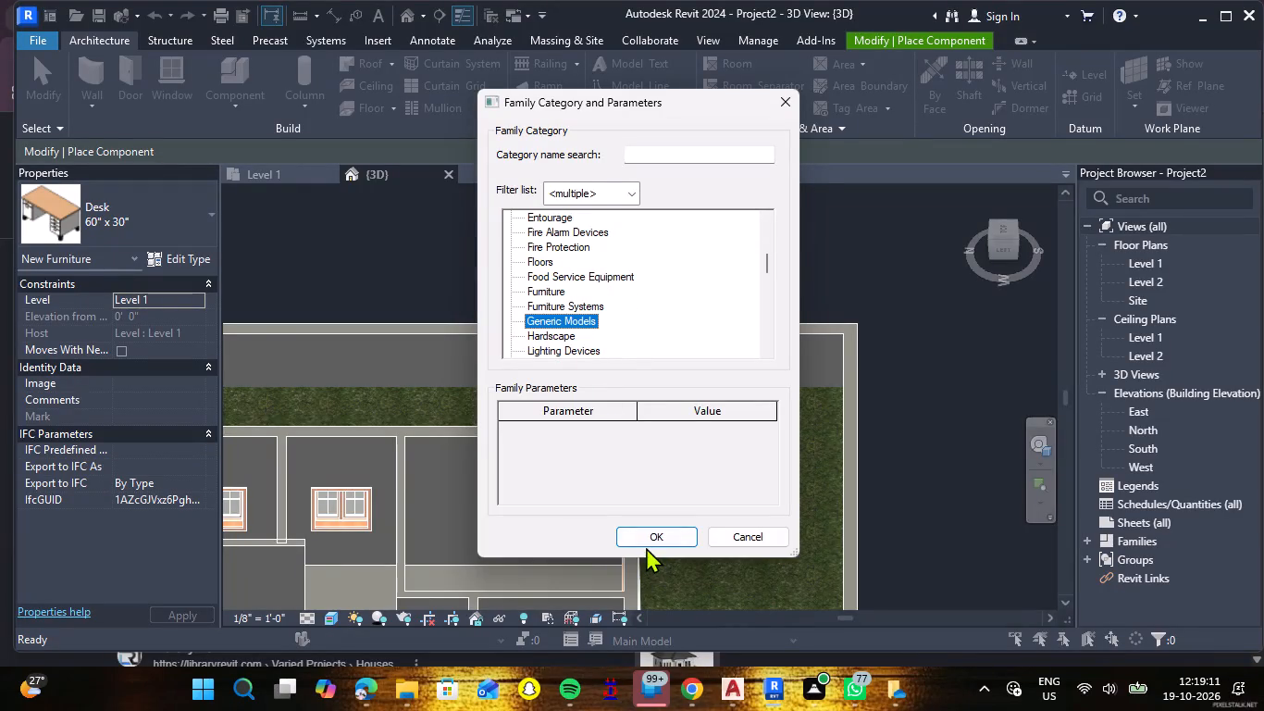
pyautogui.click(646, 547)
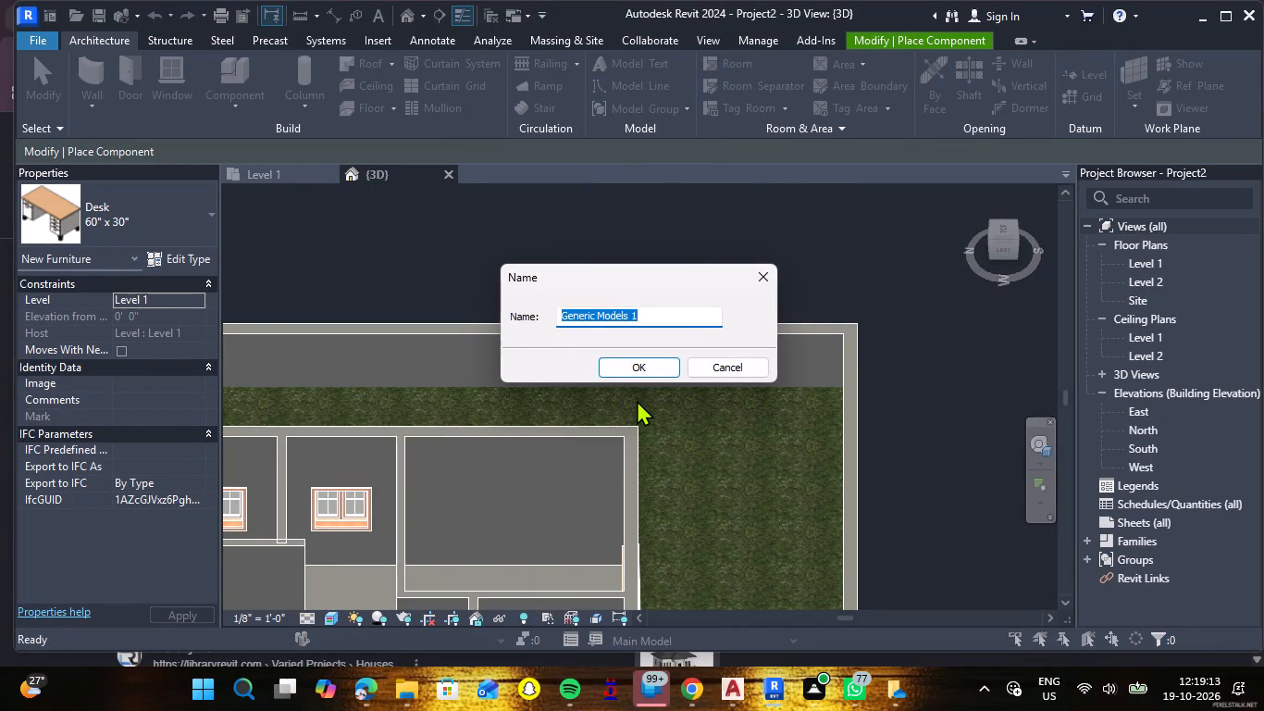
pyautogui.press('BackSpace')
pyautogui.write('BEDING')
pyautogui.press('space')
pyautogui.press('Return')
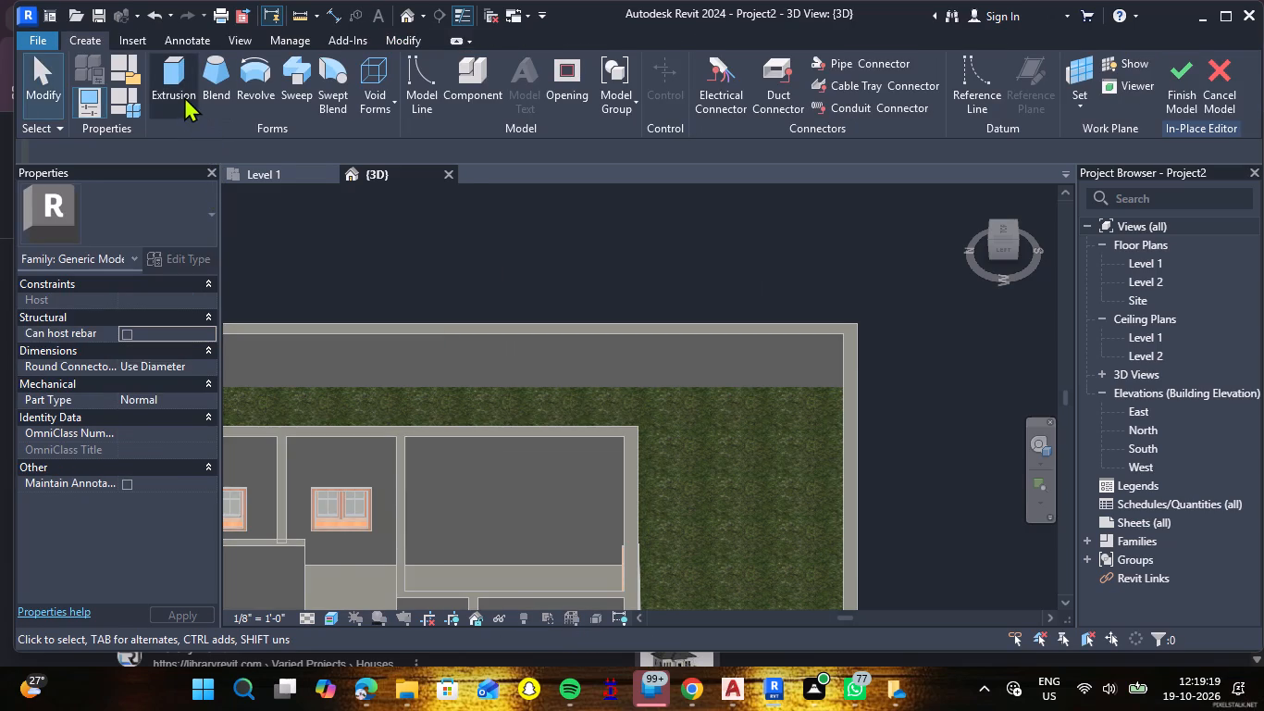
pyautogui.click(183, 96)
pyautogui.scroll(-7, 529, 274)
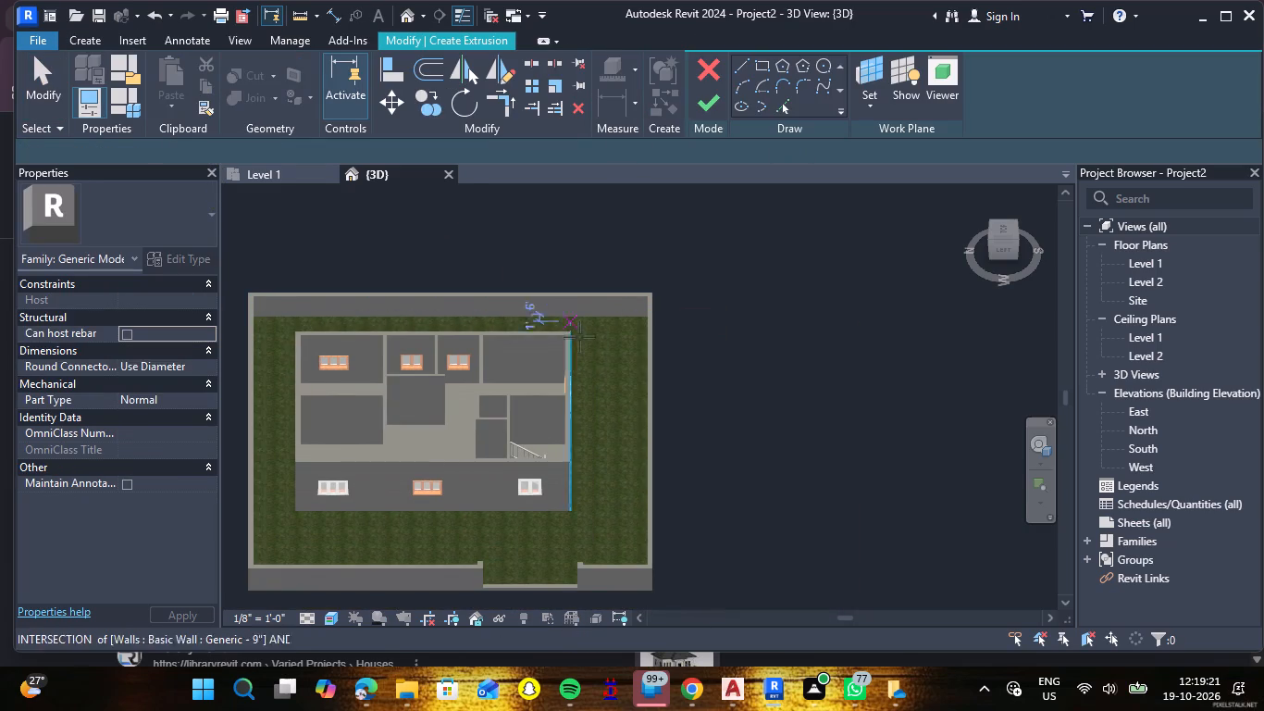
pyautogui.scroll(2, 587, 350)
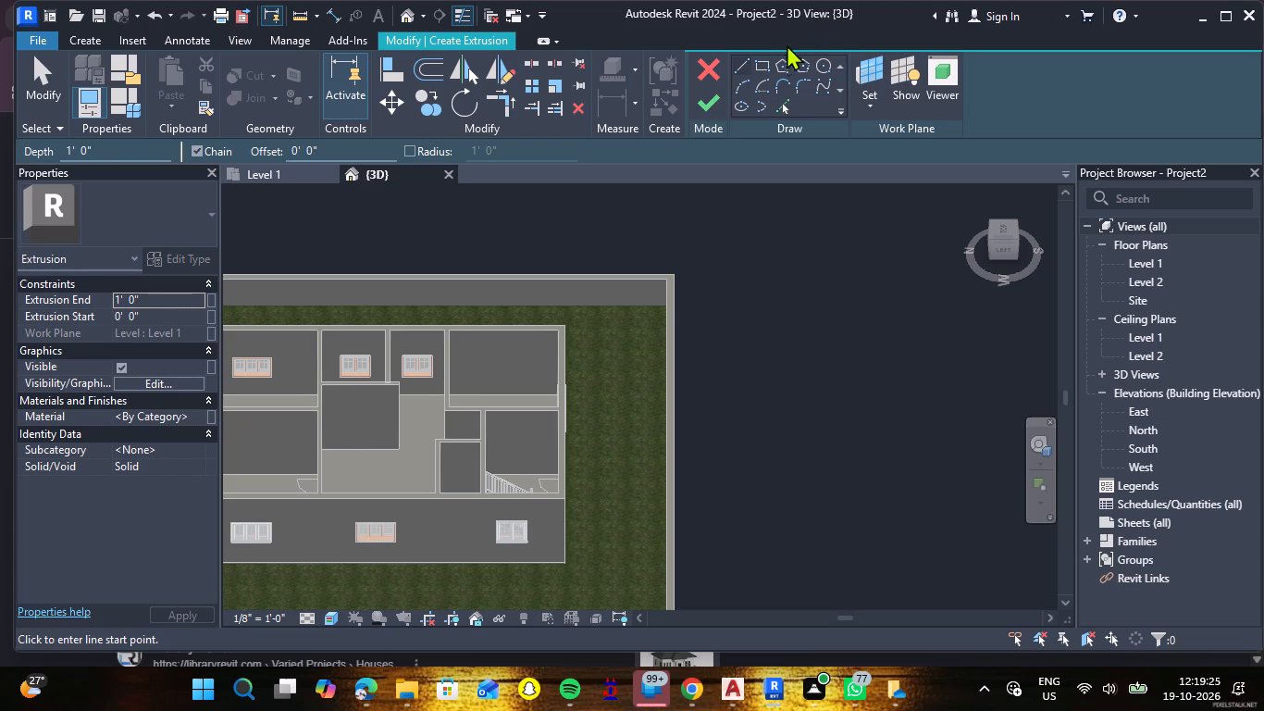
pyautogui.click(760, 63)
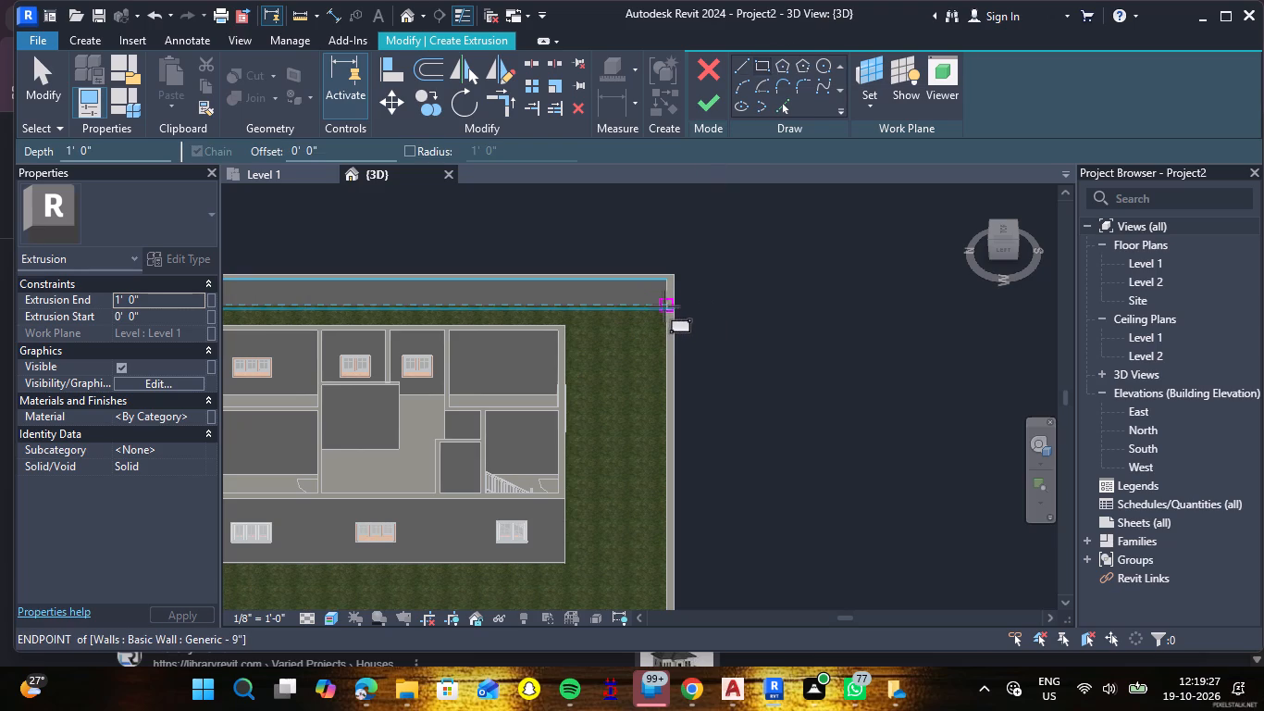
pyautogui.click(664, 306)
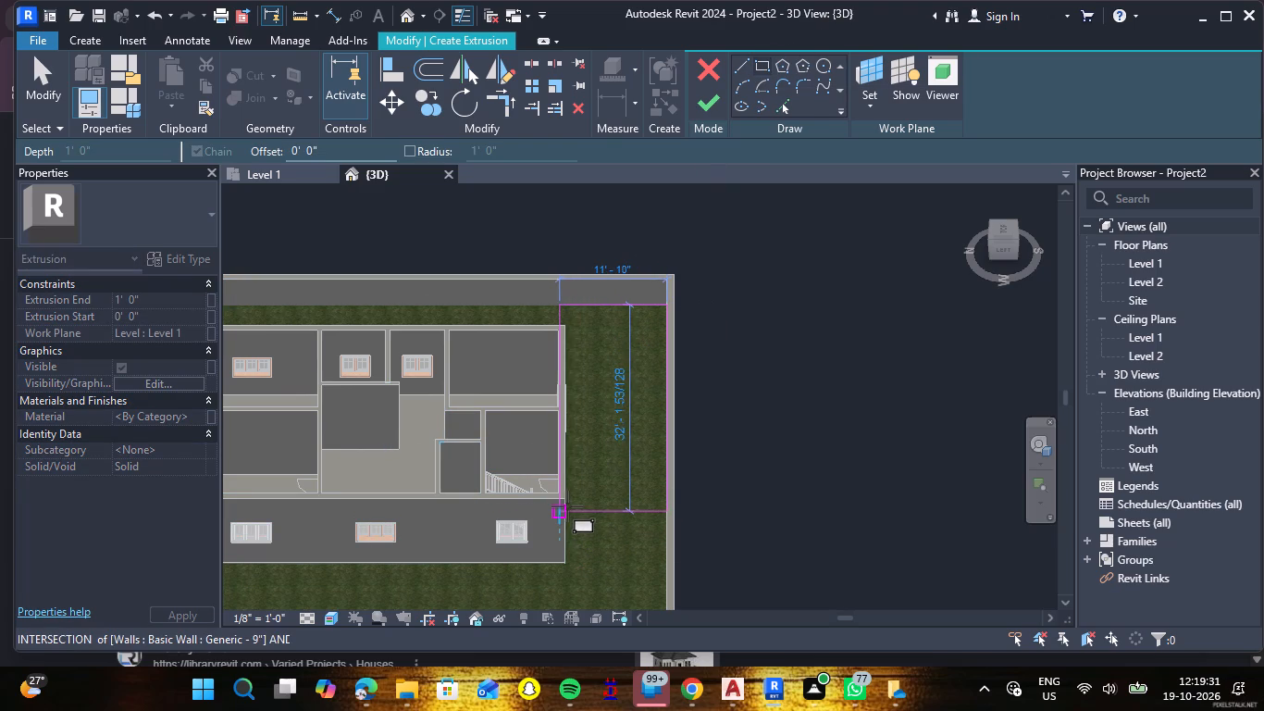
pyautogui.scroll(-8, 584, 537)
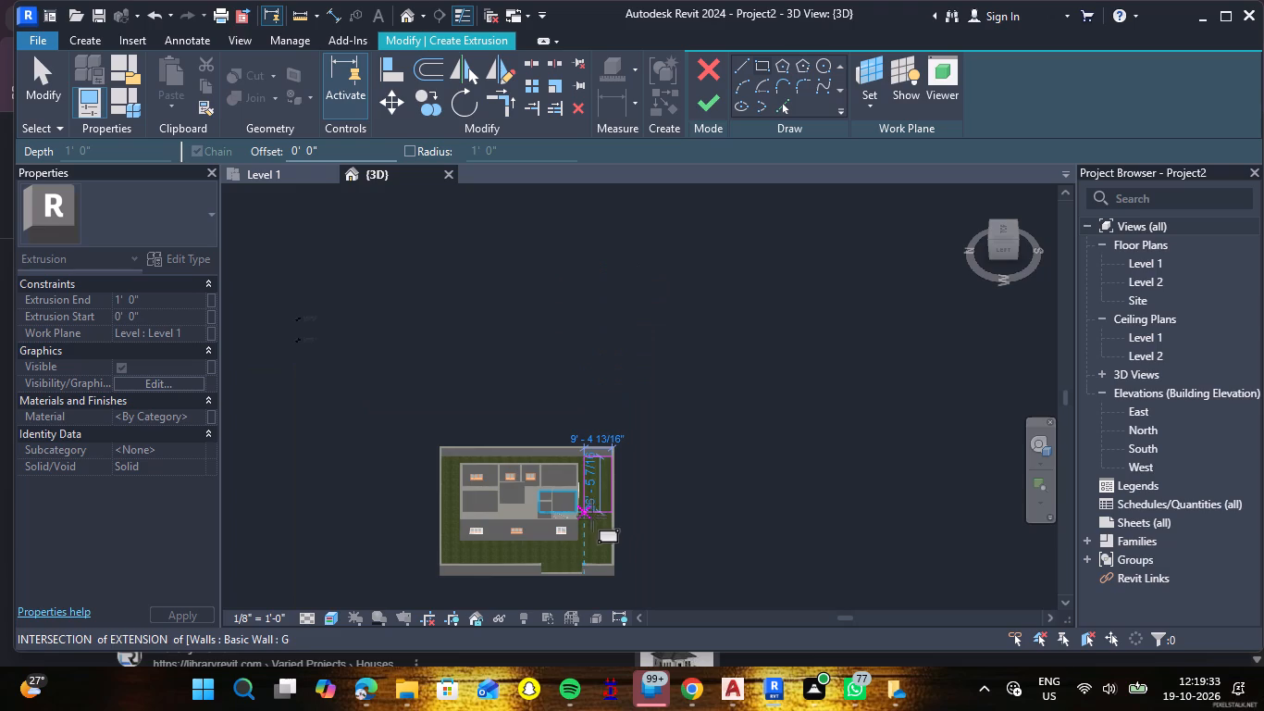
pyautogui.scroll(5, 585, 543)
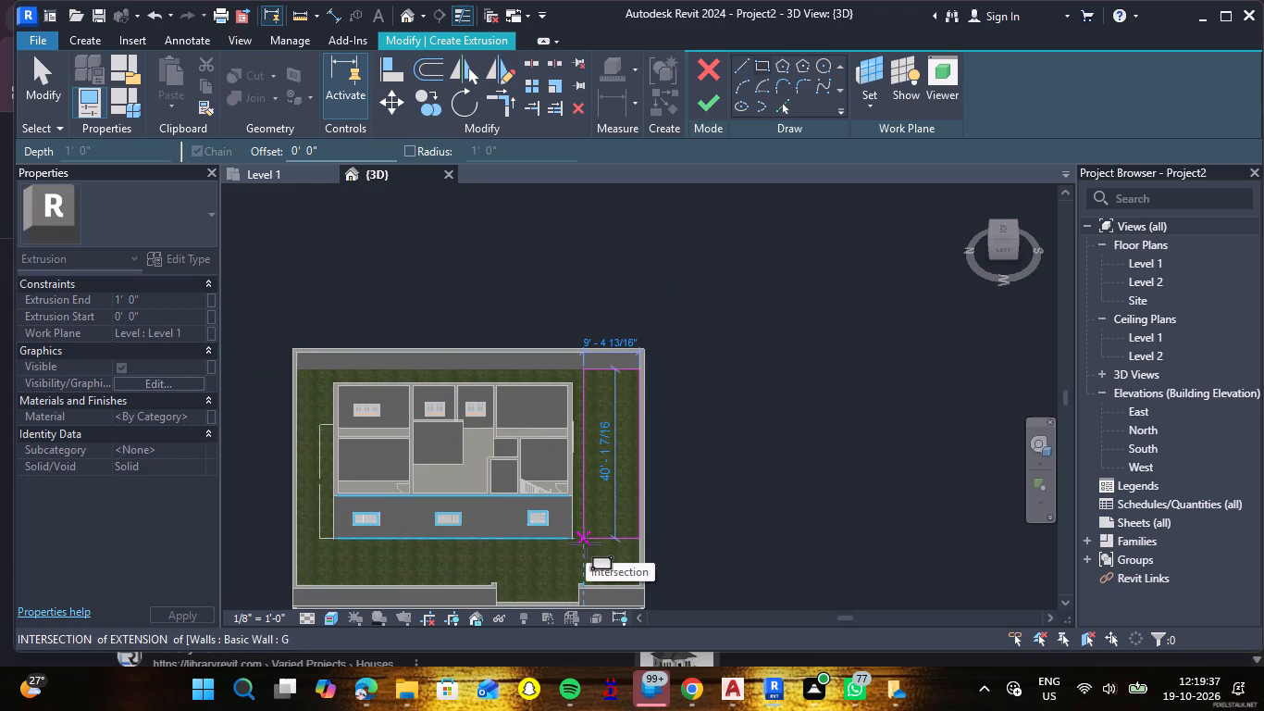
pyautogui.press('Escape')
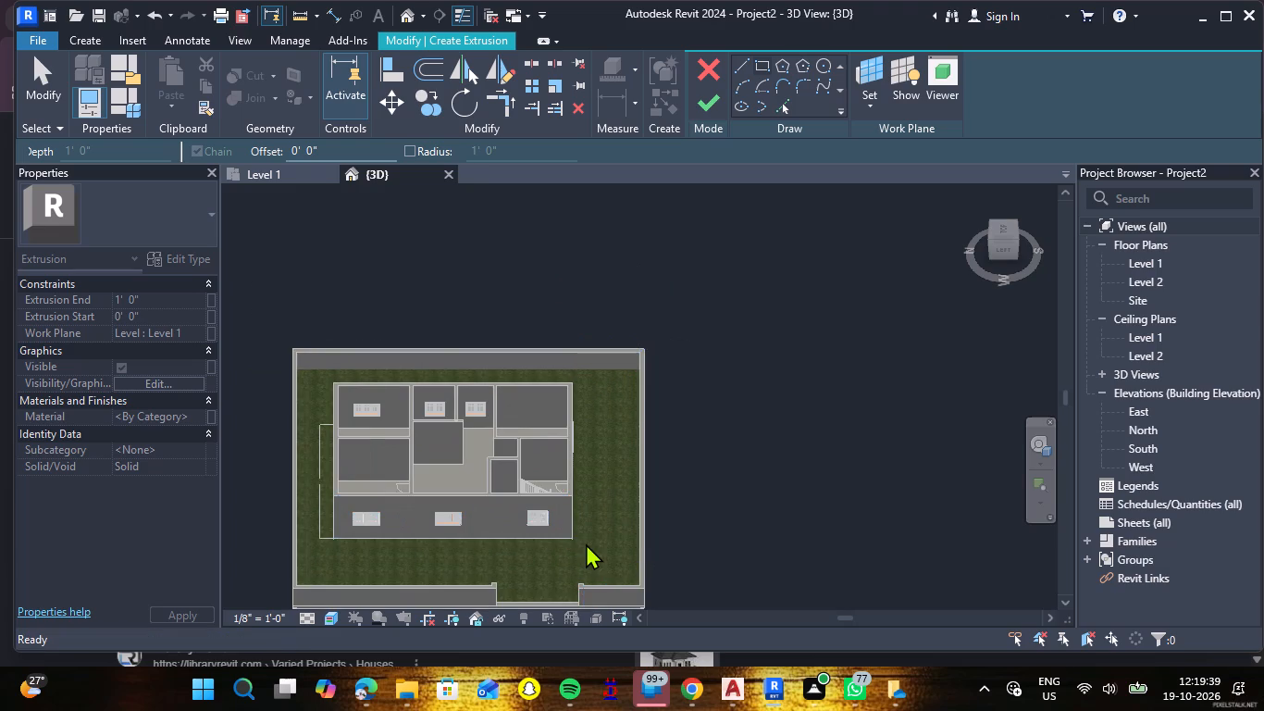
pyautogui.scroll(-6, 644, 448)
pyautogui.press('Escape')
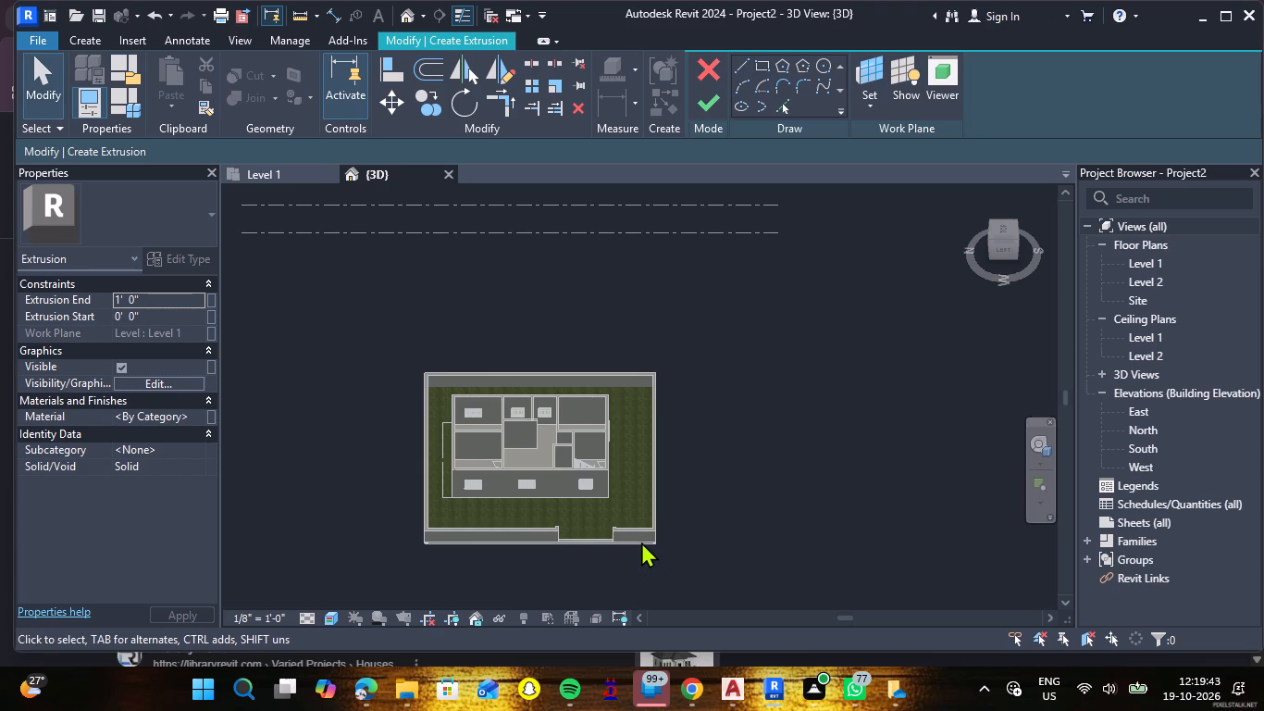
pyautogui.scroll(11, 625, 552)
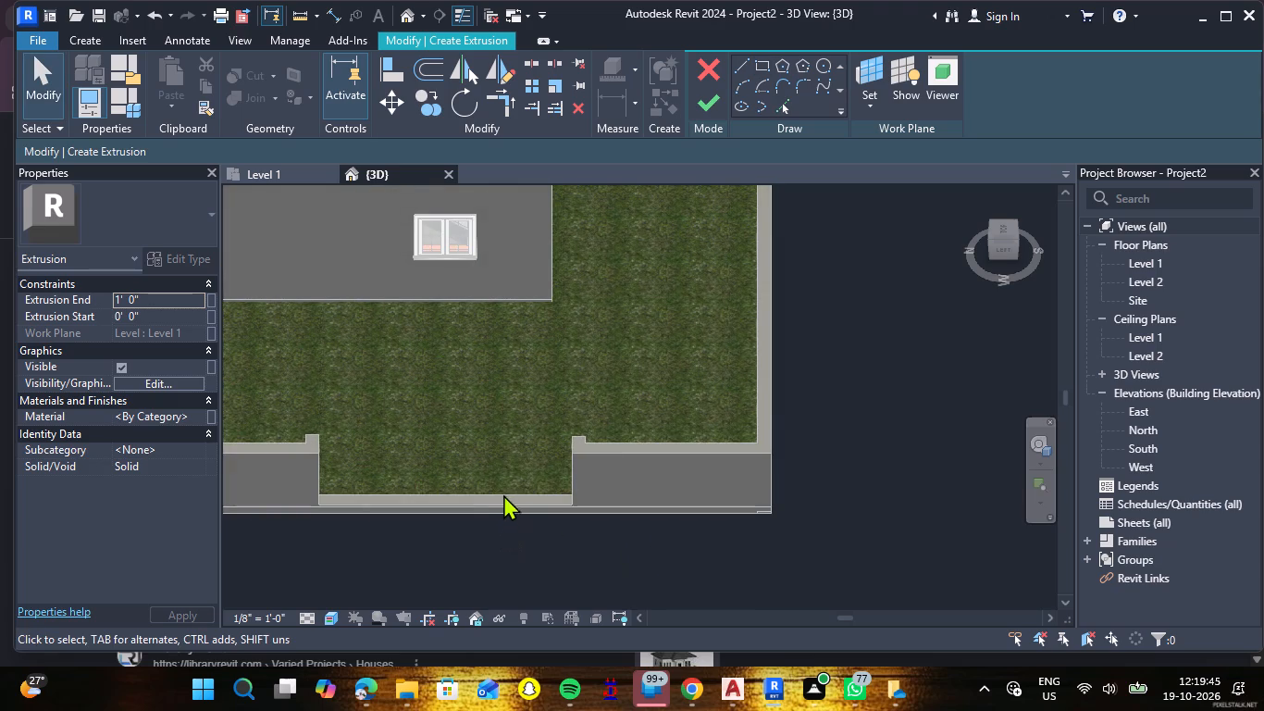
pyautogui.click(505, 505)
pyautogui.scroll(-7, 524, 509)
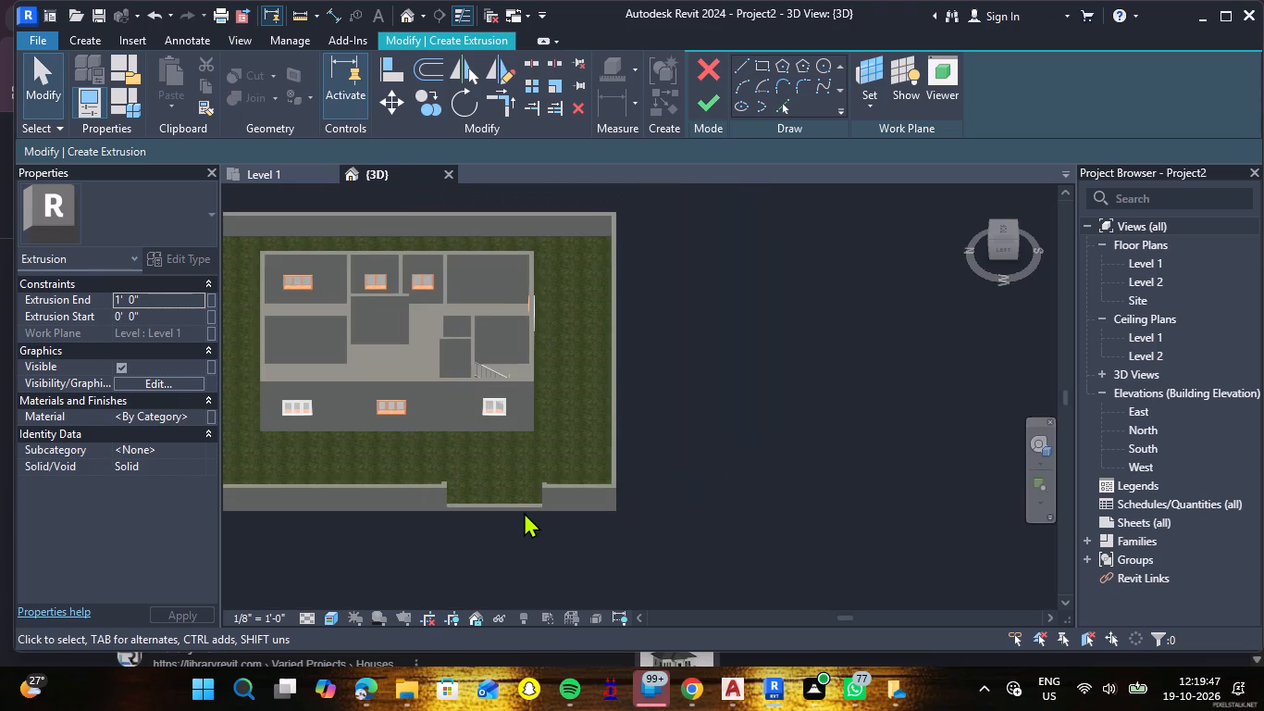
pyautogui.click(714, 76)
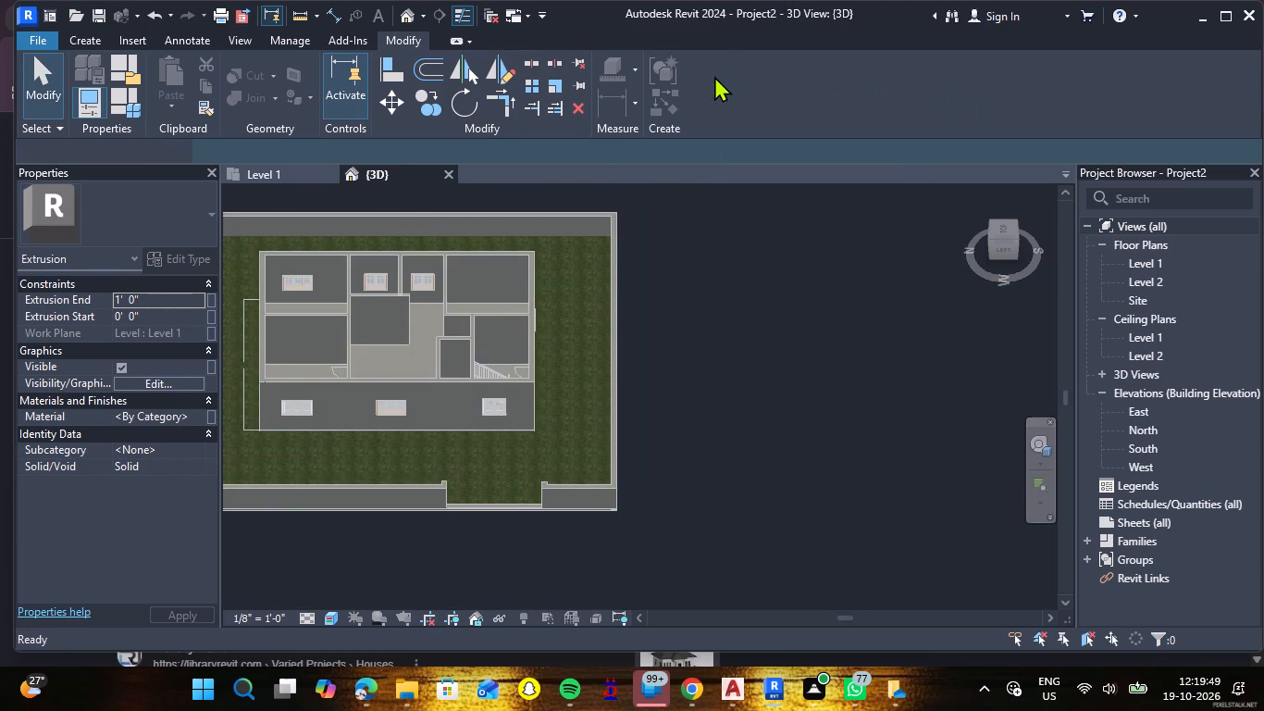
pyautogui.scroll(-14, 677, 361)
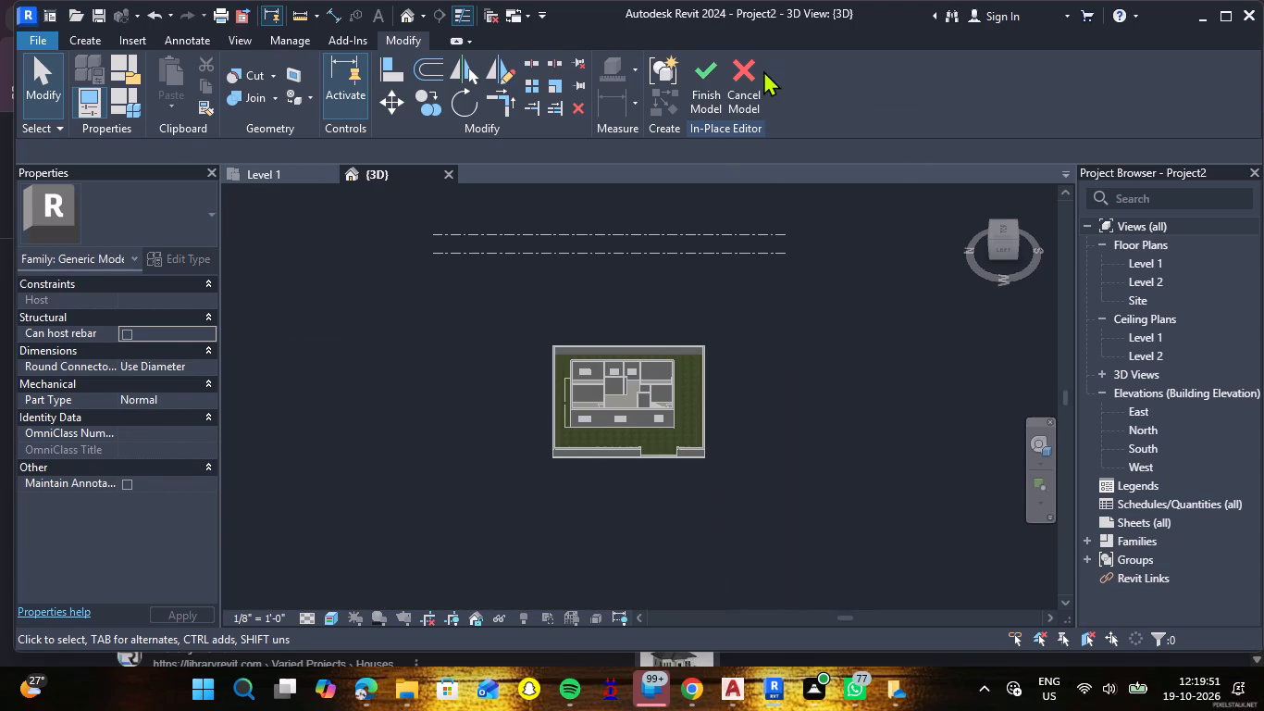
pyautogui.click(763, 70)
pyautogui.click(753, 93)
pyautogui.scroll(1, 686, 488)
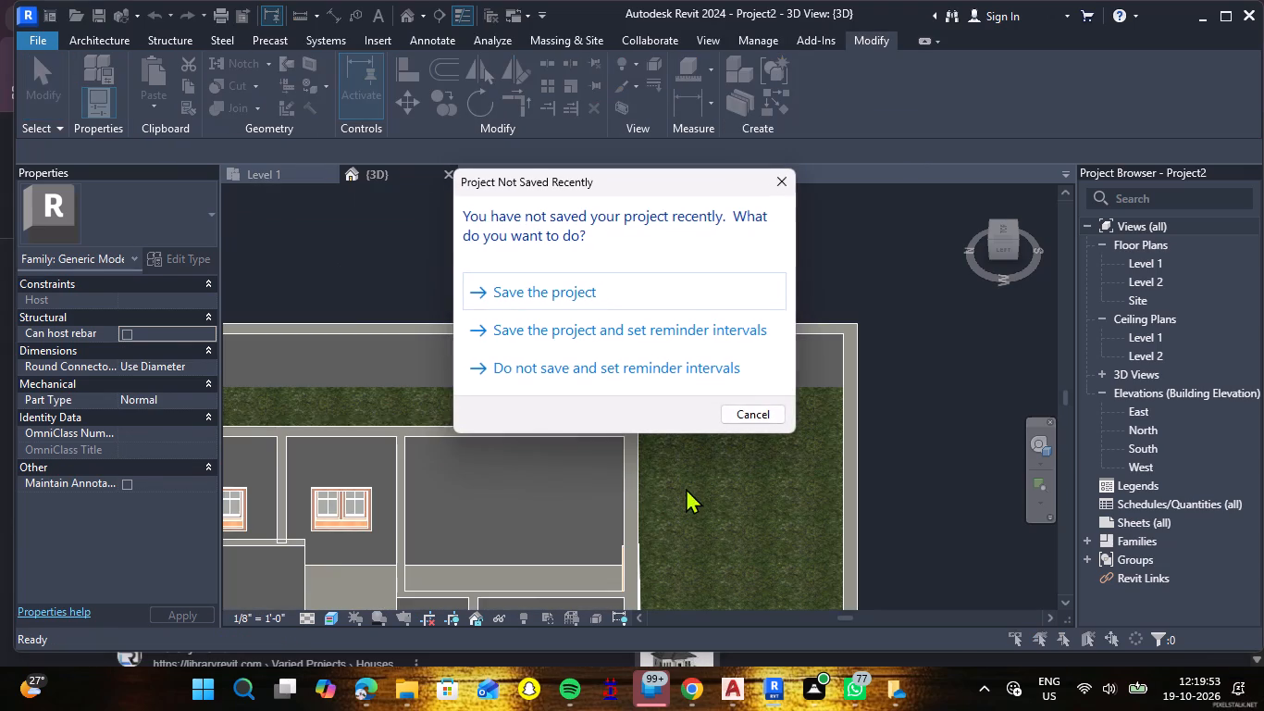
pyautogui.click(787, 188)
# Edit the grass site floor's boundary, moving its south edge outward to about 20' 0" beyond the south boundary wall.
pyautogui.scroll(-7, 818, 251)
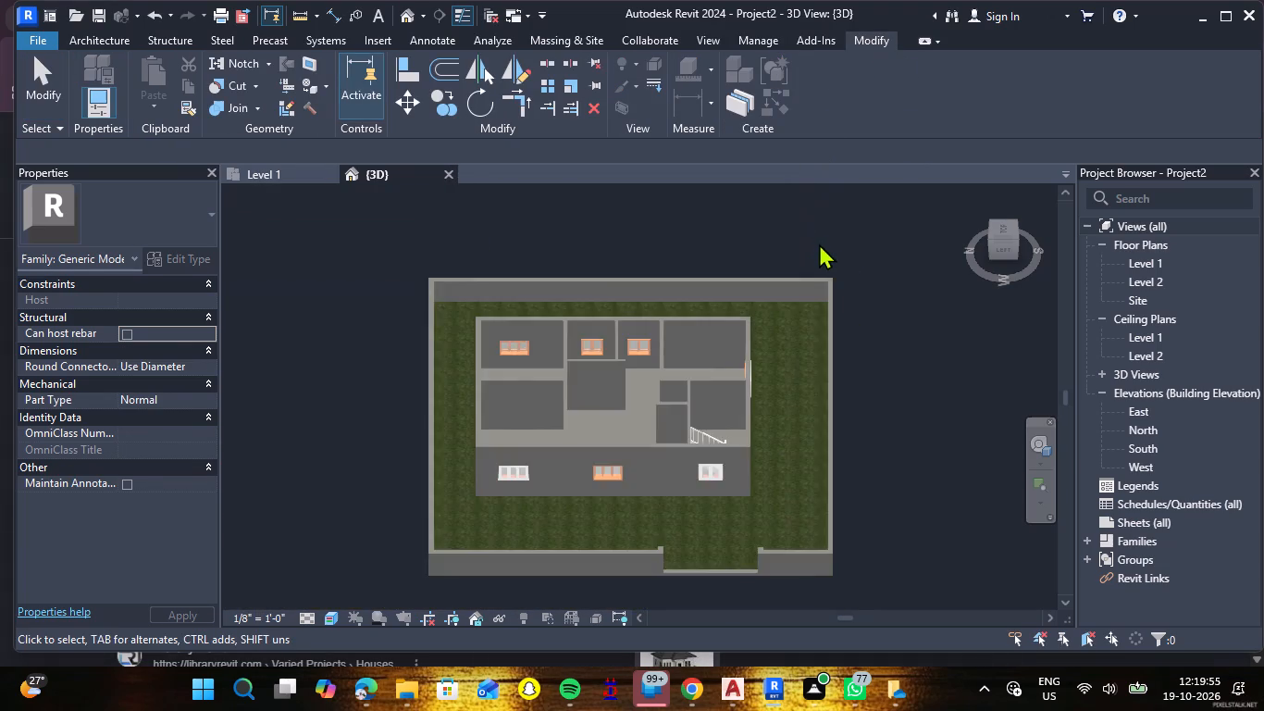
pyautogui.scroll(-5, 821, 251)
pyautogui.scroll(8, 816, 438)
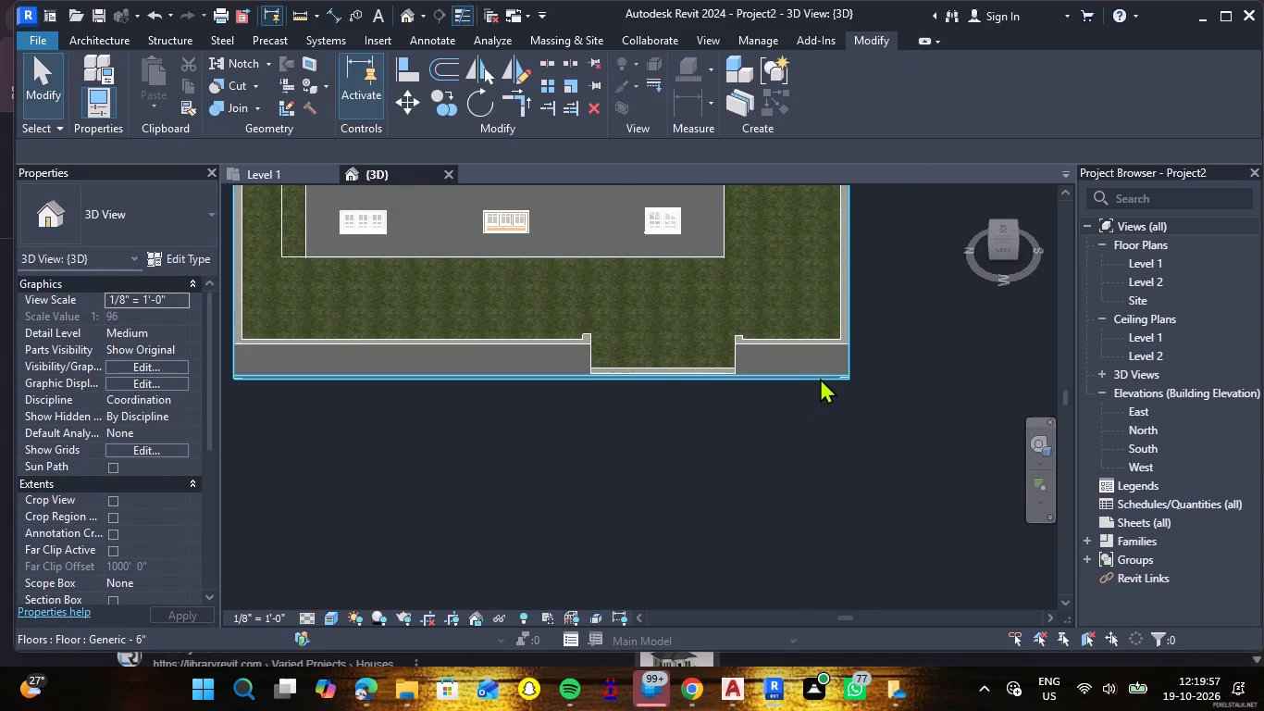
pyautogui.doubleClick(820, 378)
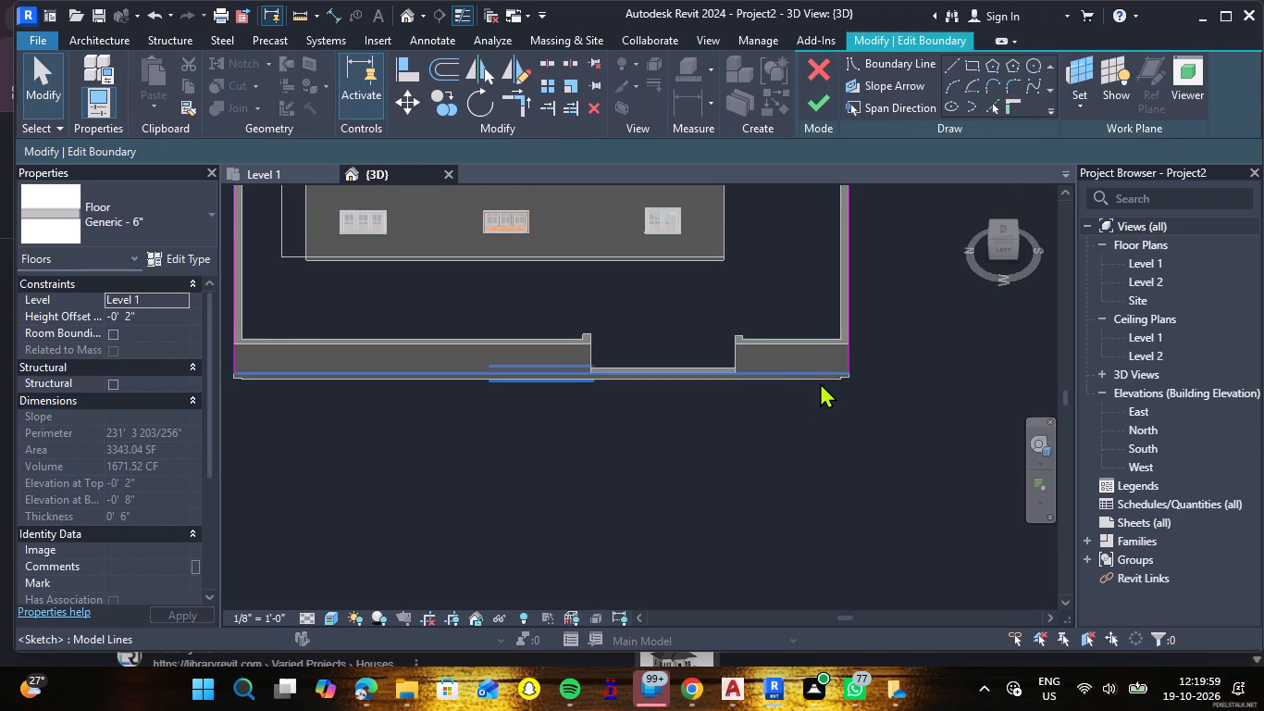
pyautogui.scroll(-9, 898, 341)
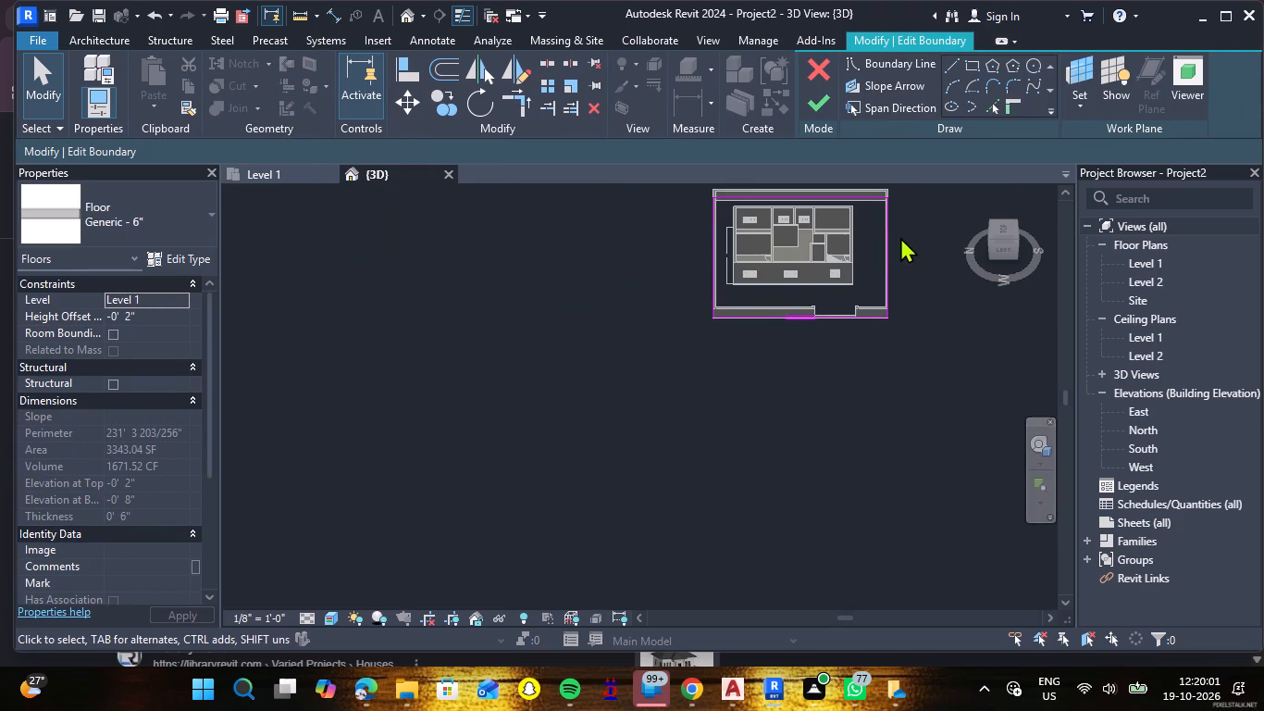
pyautogui.click(887, 252)
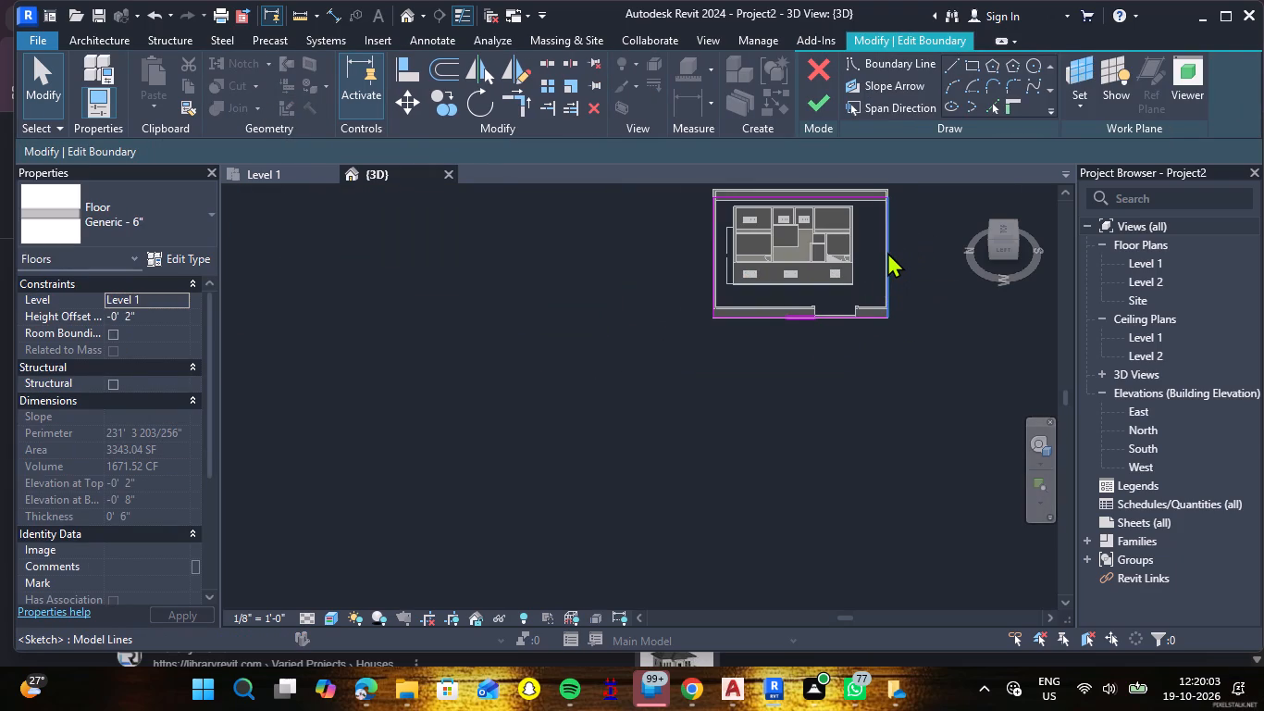
pyautogui.moveTo(889, 260); pyautogui.dragTo(948, 254)
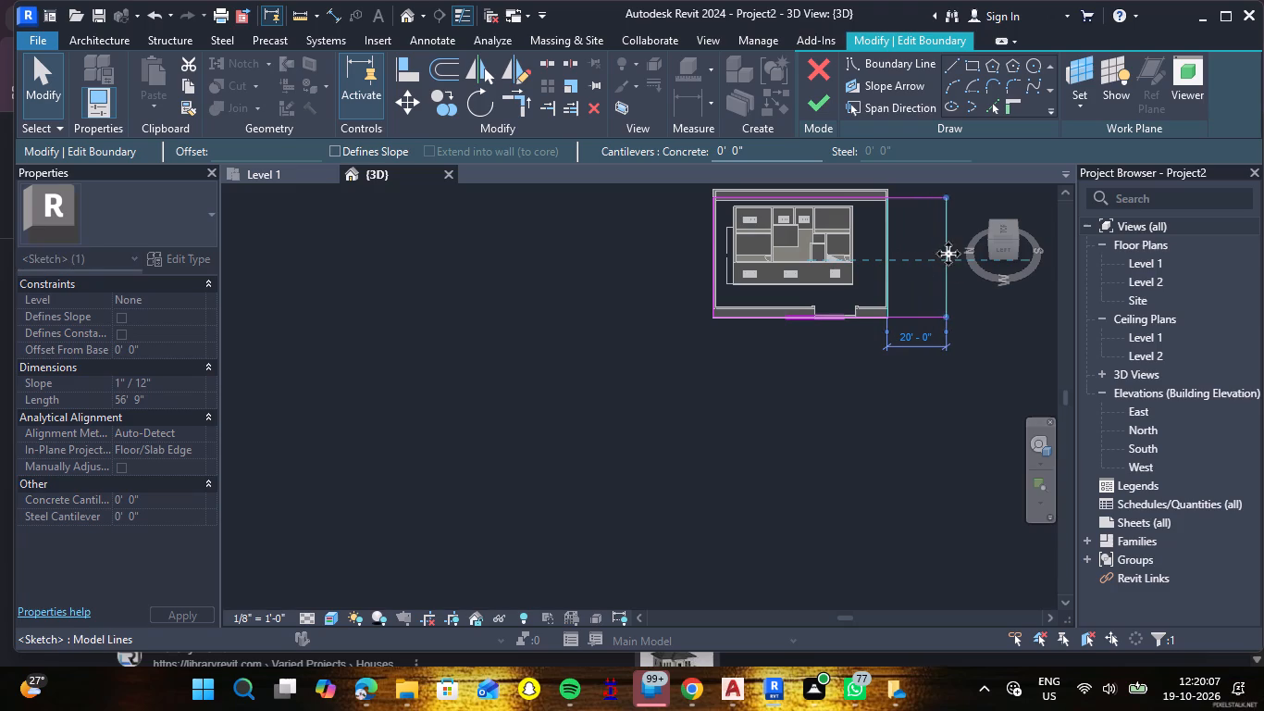
pyautogui.click(918, 401)
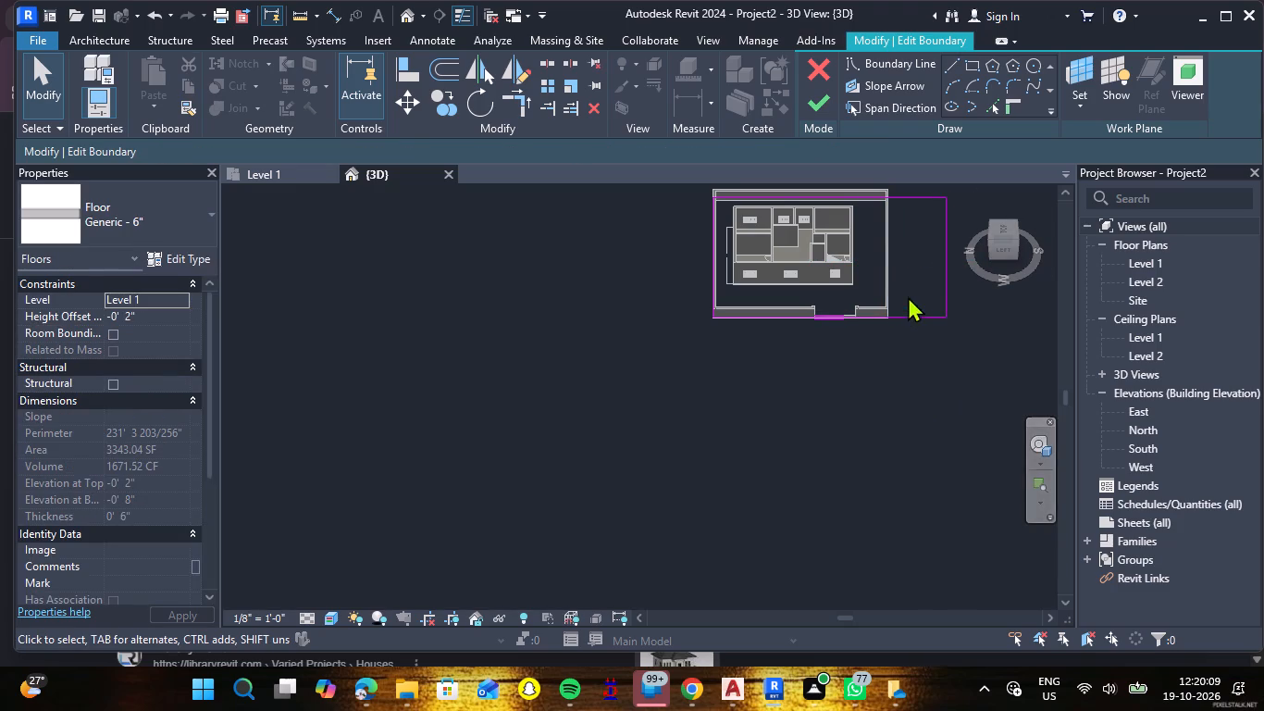
pyautogui.click(885, 256)
pyautogui.scroll(6, 903, 186)
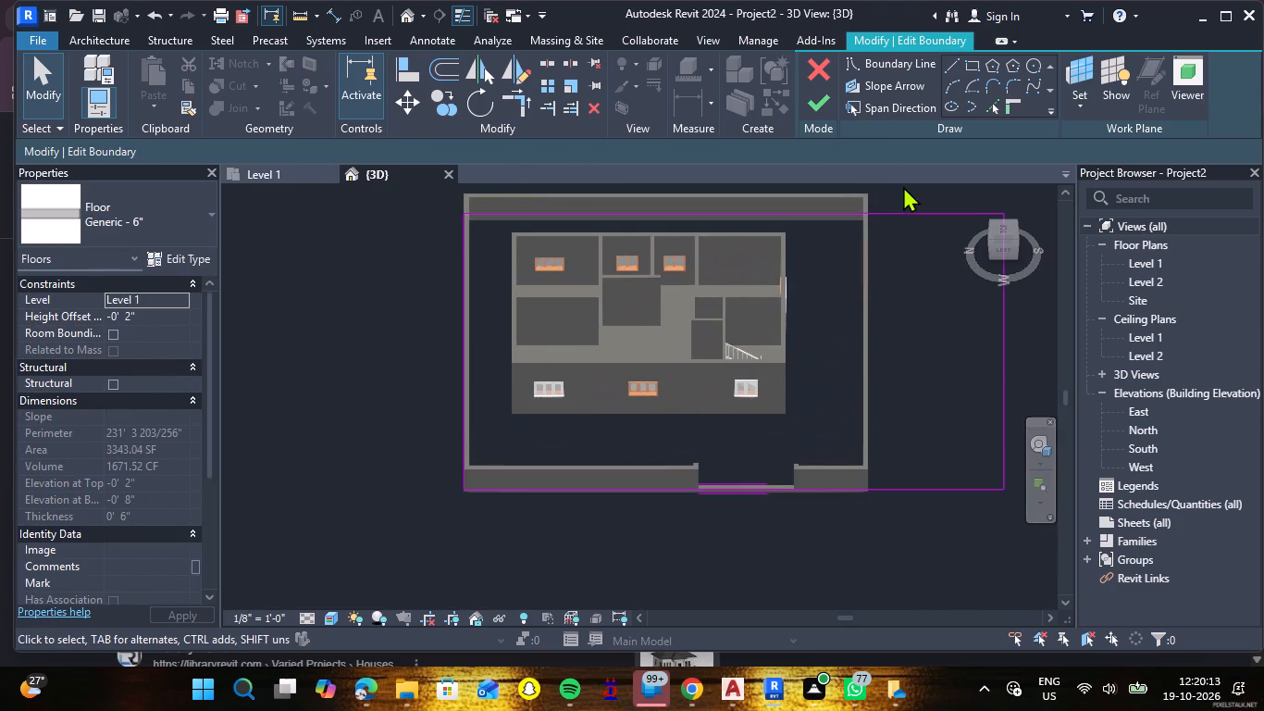
pyautogui.click(818, 106)
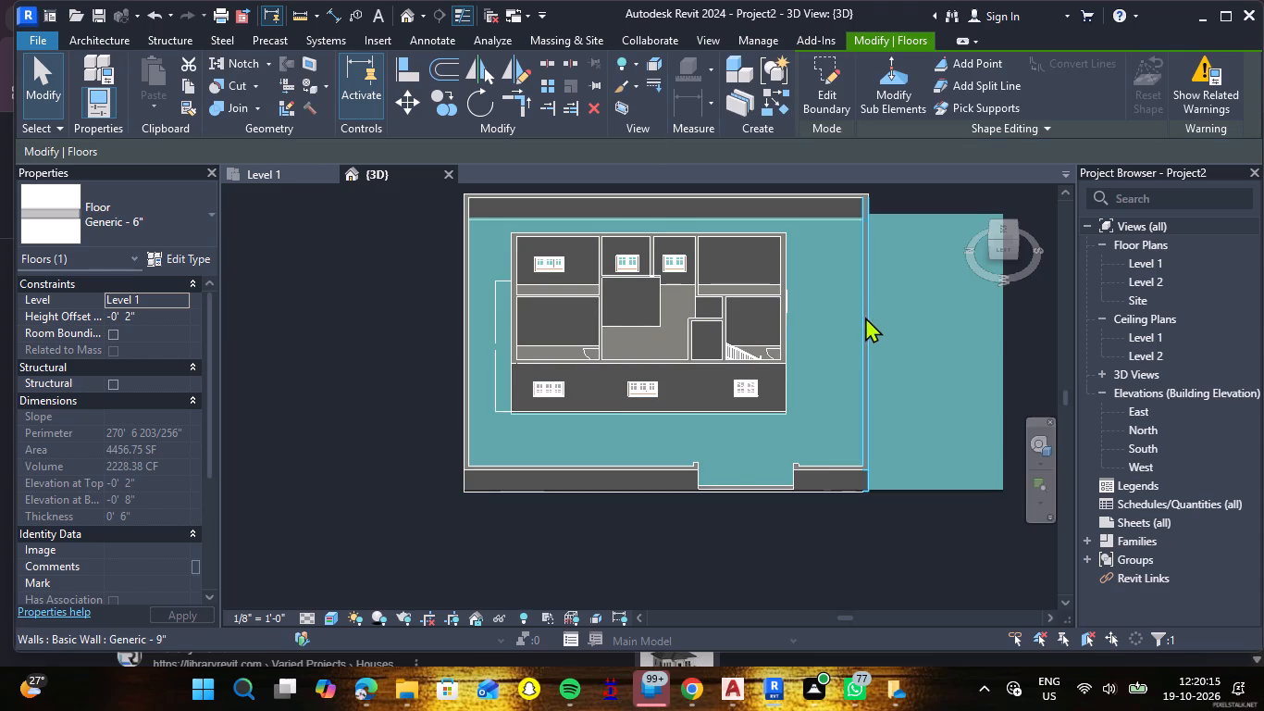
pyautogui.click(855, 552)
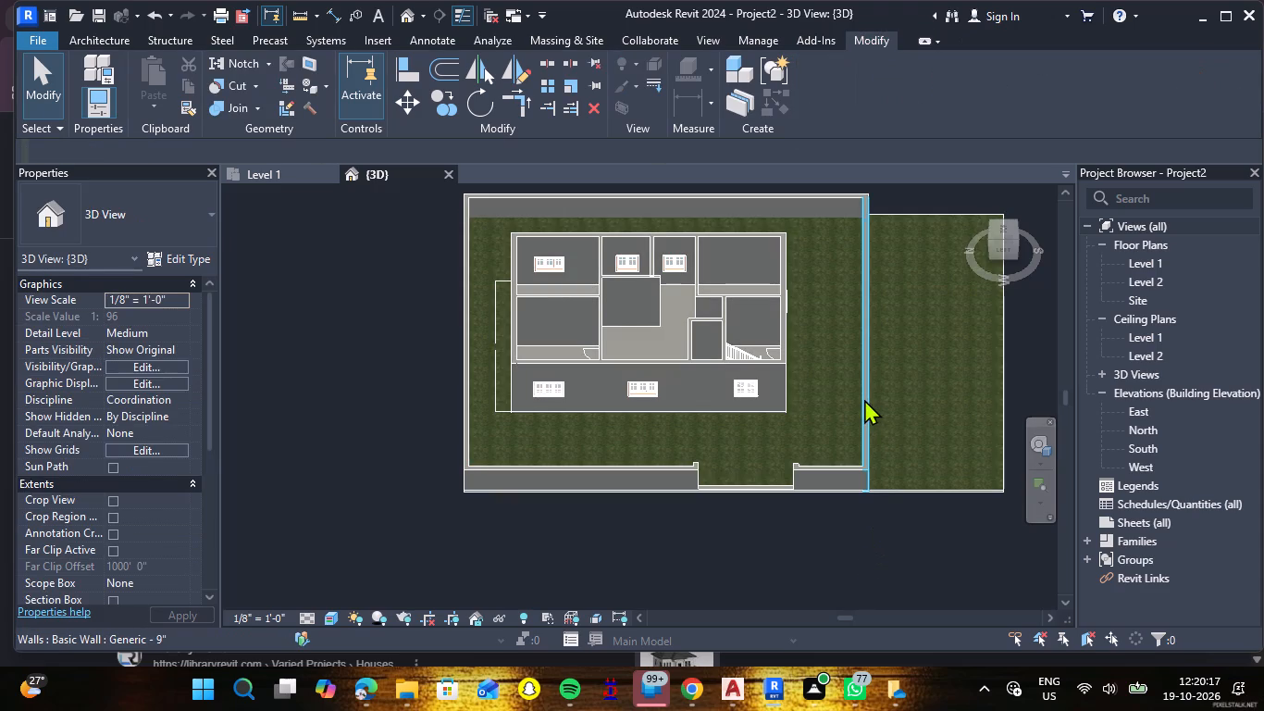
# Move the south boundary wall outward to the extended grass floor's edge, keeping the adjoining front and rear boundary walls connected.
pyautogui.click(864, 399)
pyautogui.moveTo(862, 345); pyautogui.dragTo(861, 345)
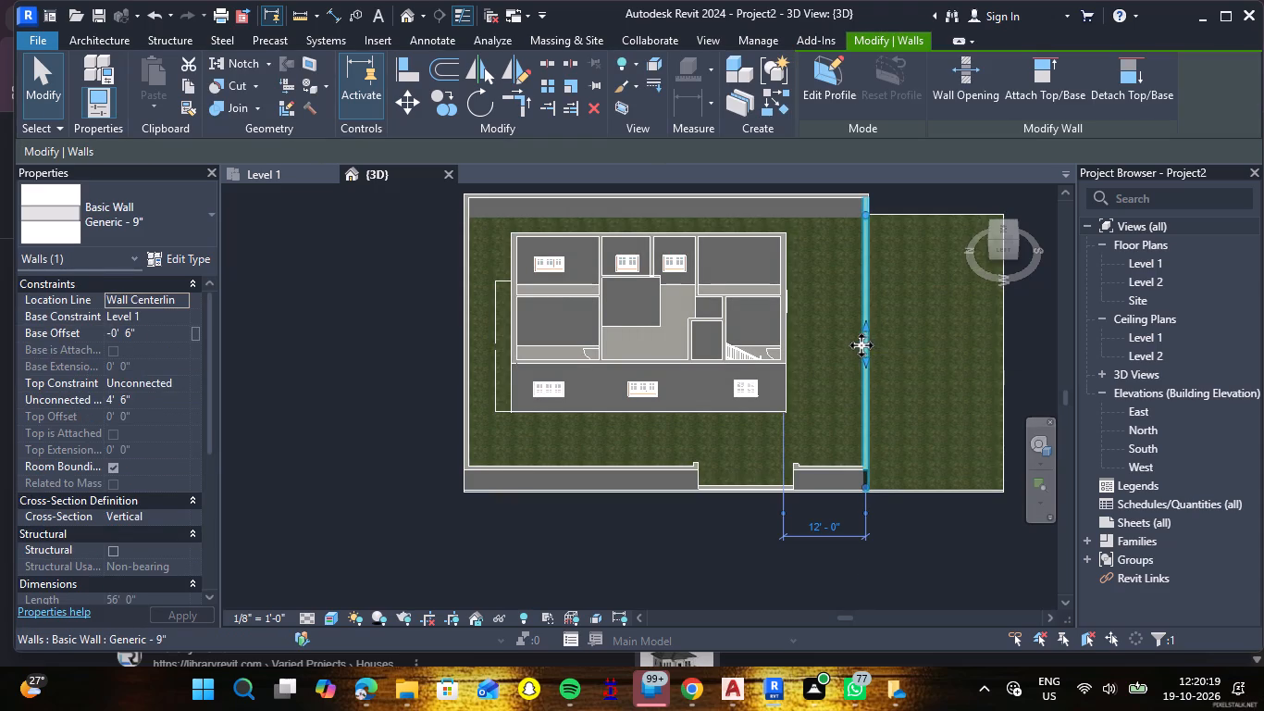
pyautogui.moveTo(861, 345); pyautogui.dragTo(1003, 362)
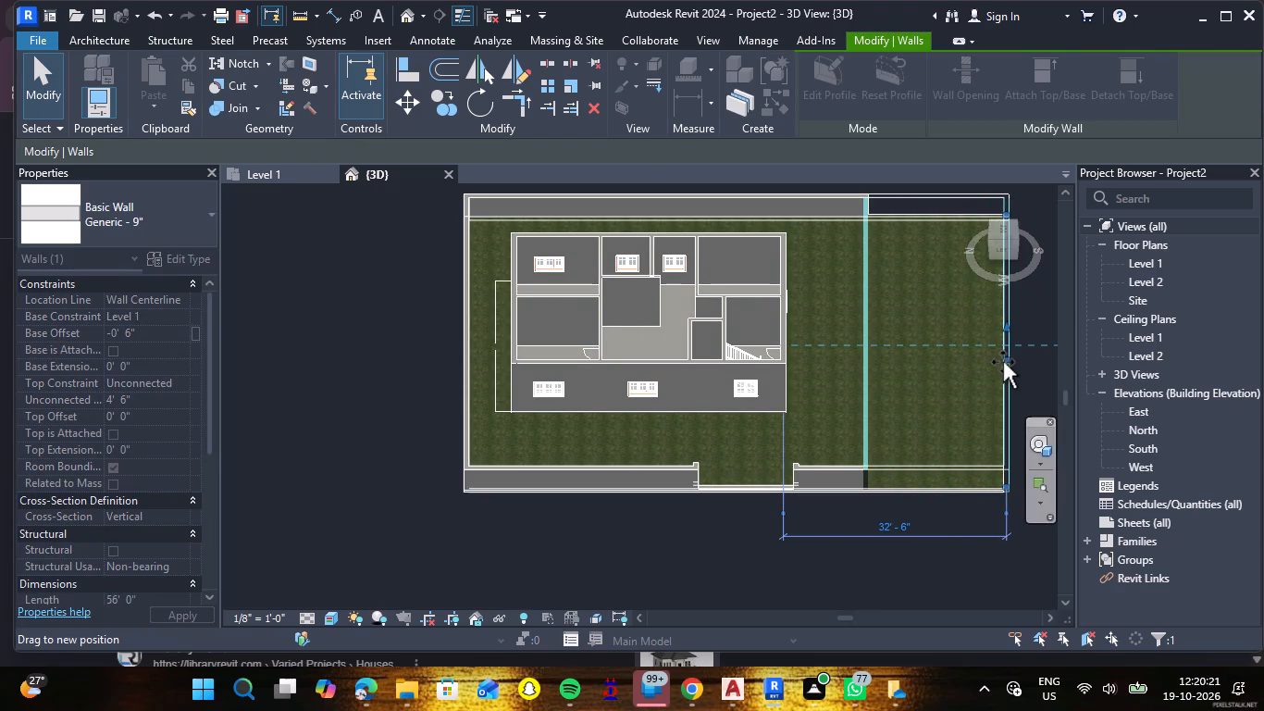
pyautogui.moveTo(1003, 362); pyautogui.dragTo(998, 368)
pyautogui.click(517, 550)
pyautogui.scroll(-1, 532, 543)
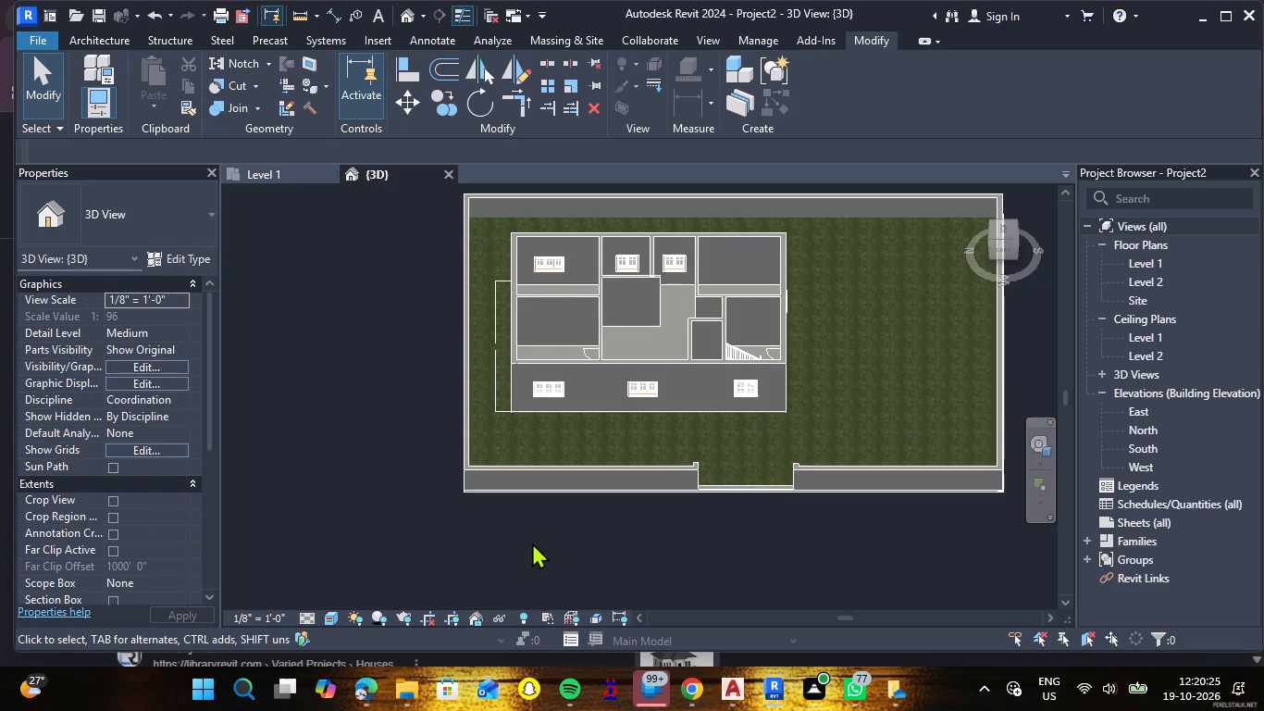
pyautogui.scroll(-3, 532, 543)
pyautogui.scroll(5, 853, 496)
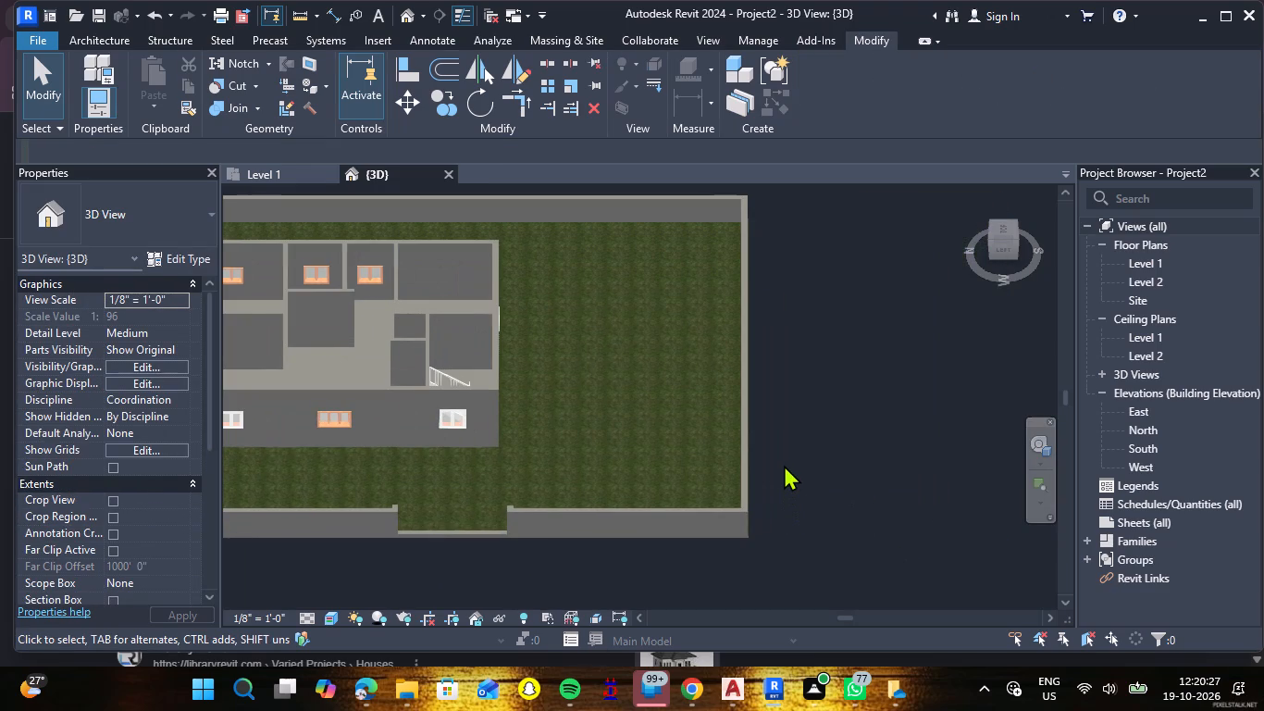
# Move the south boundary wall about 9' 0" inward, placing it about 22' 6" from the house's south wall.
pyautogui.scroll(-4, 777, 462)
pyautogui.scroll(1, 774, 462)
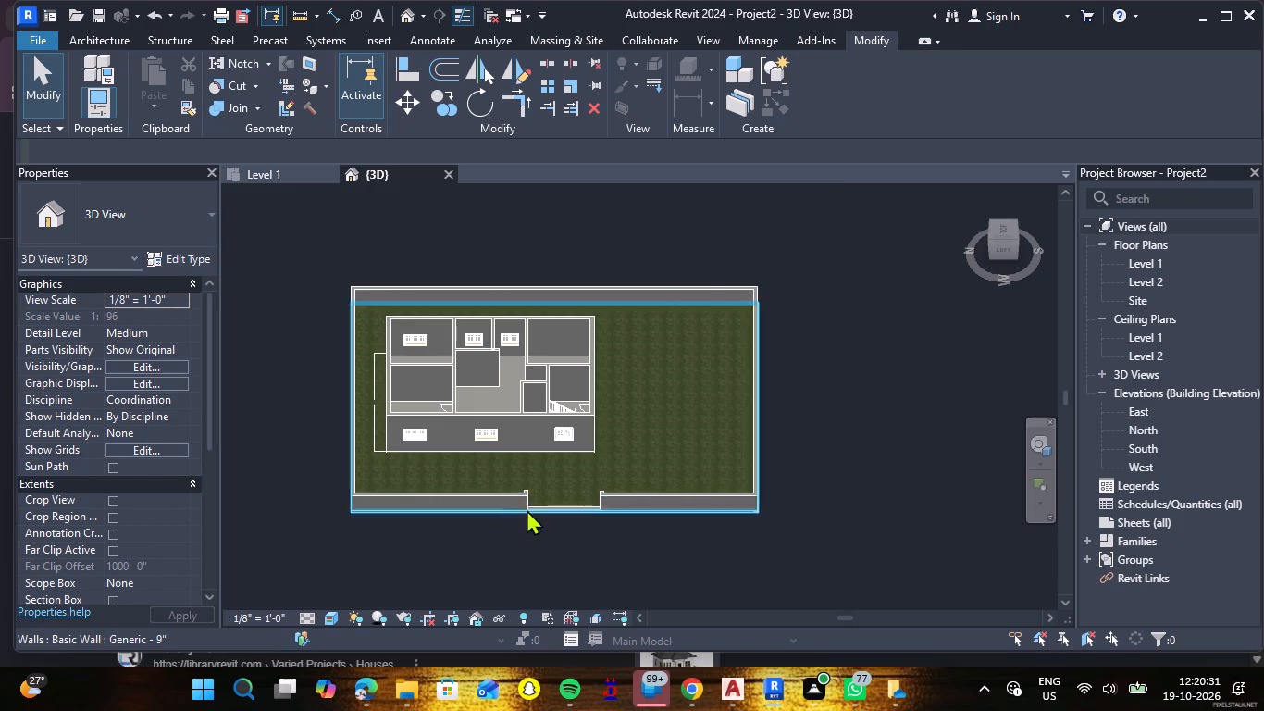
pyautogui.scroll(3, 558, 516)
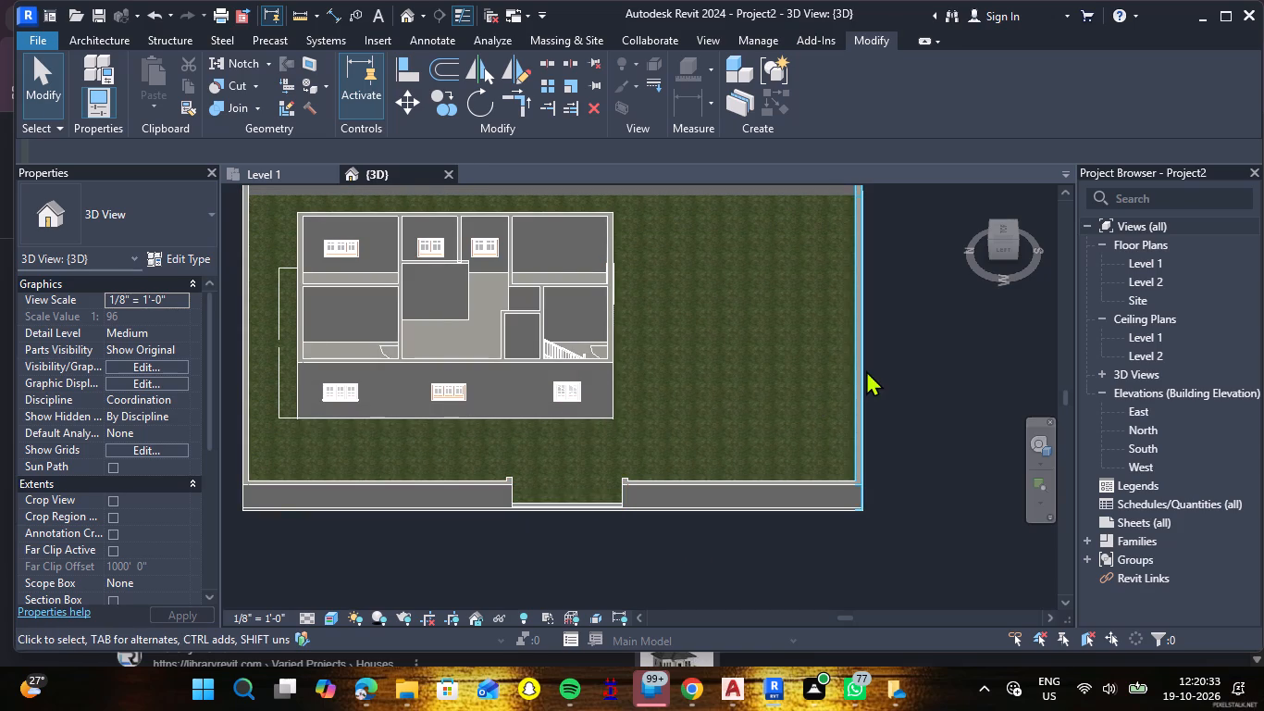
pyautogui.click(855, 379)
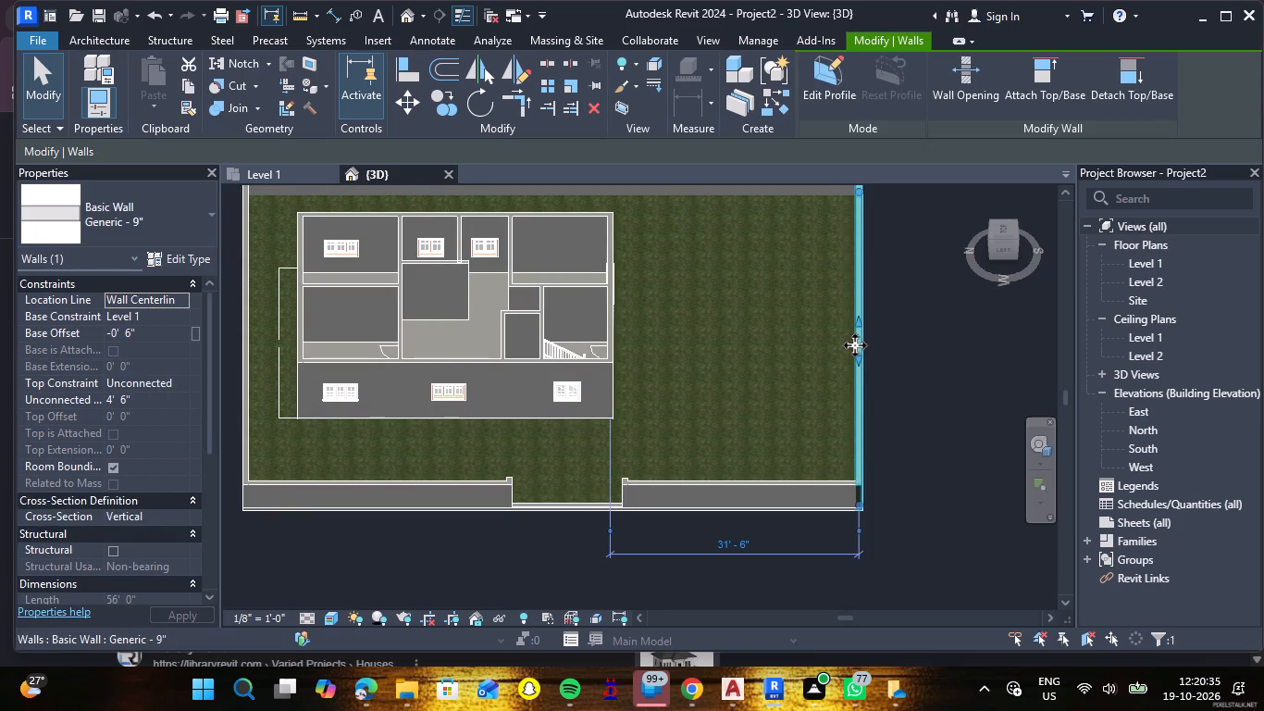
pyautogui.moveTo(855, 345); pyautogui.dragTo(786, 346)
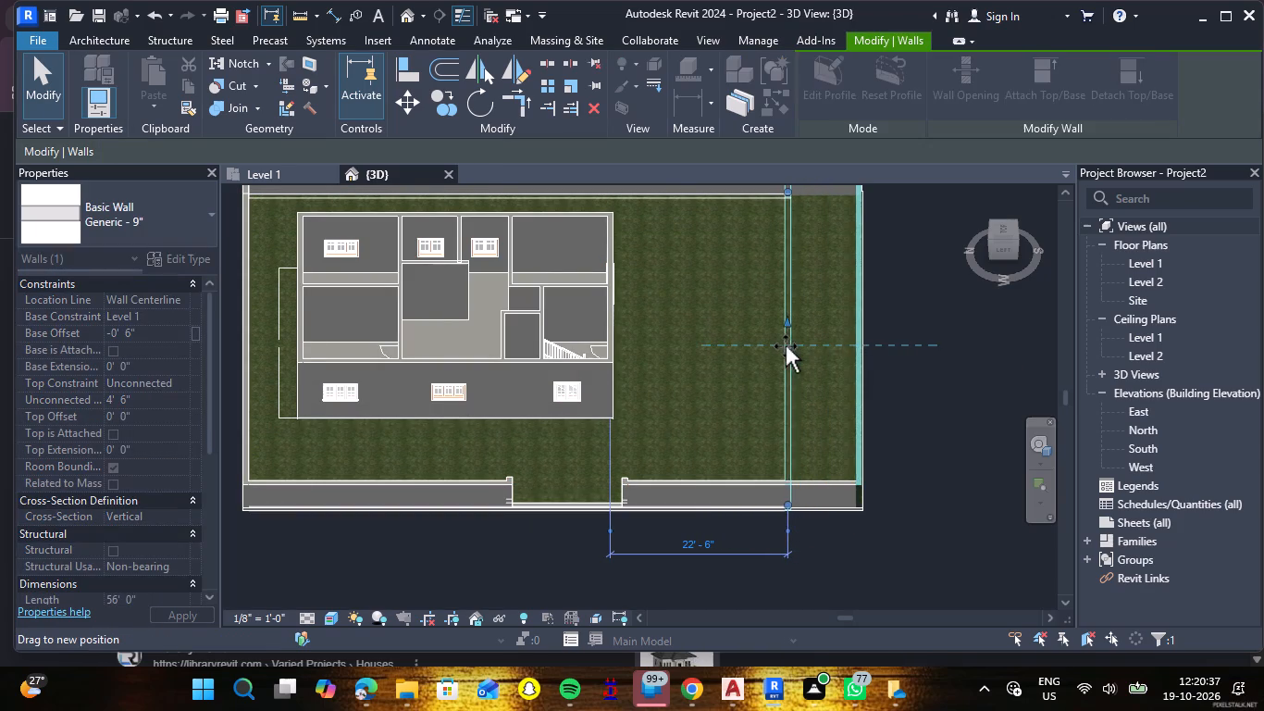
# Edit the grass site floor's boundary, moving its south edge inward to the relocated south boundary wall's outer face.
pyautogui.click(863, 363)
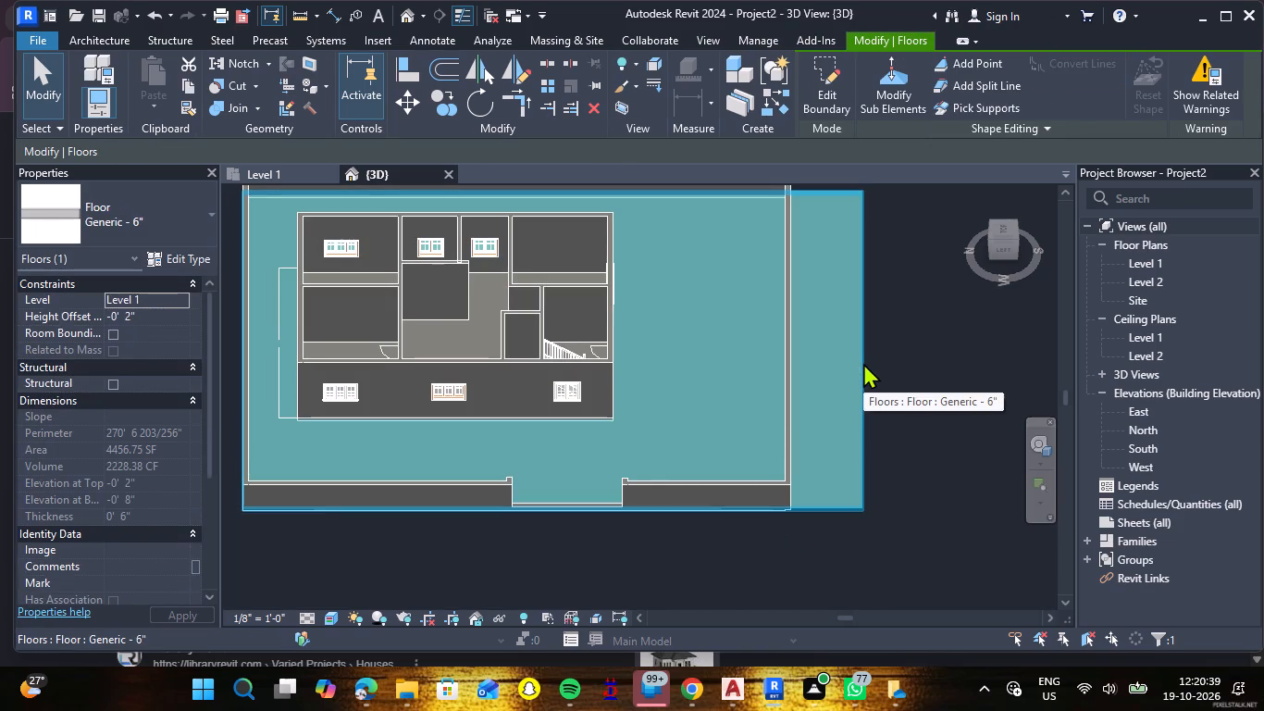
pyautogui.click(863, 363)
pyautogui.click(834, 80)
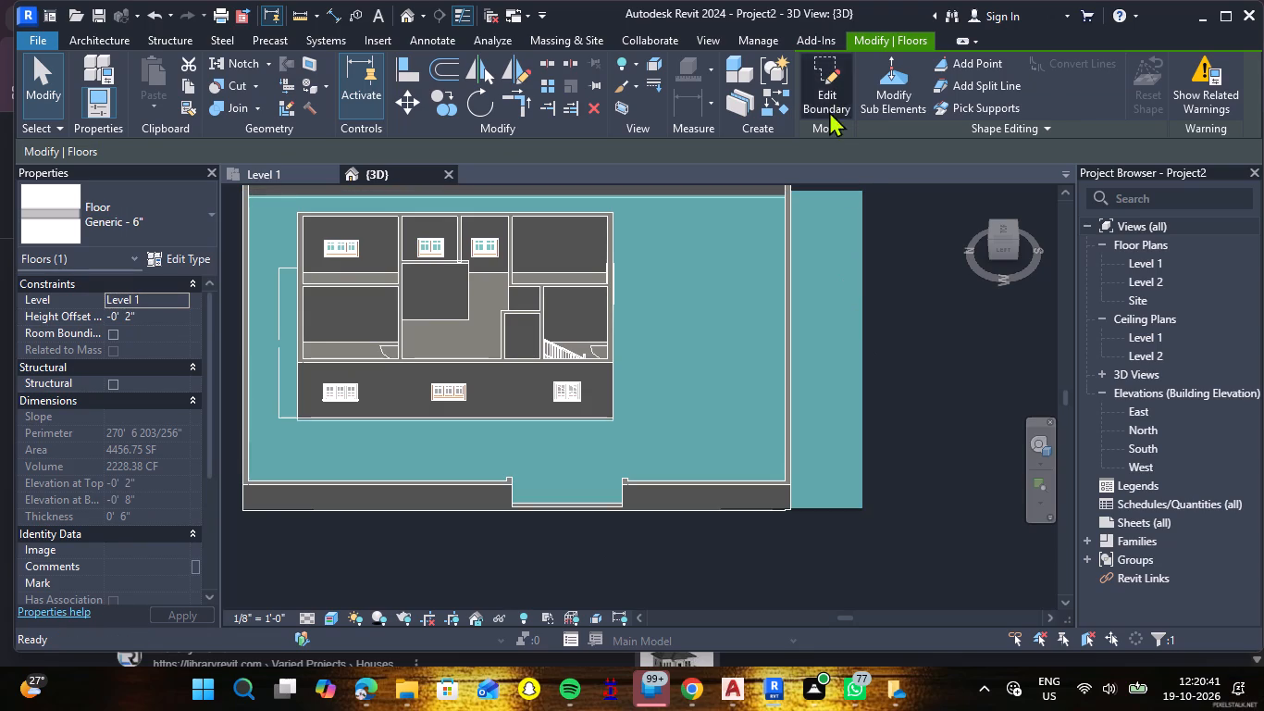
pyautogui.click(861, 336)
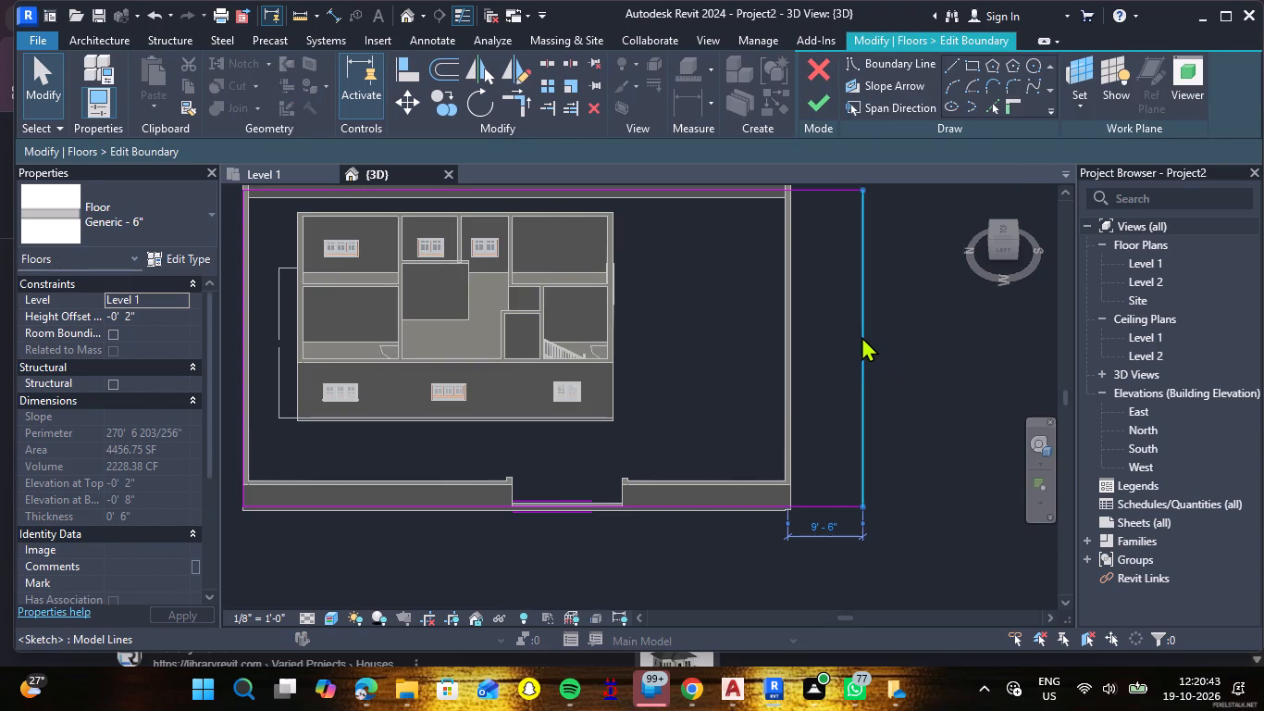
pyautogui.press('Left')
pyautogui.press('Left')
pyautogui.press('Left')
pyautogui.press('Left')
pyautogui.press('Left')
pyautogui.press('Left')
pyautogui.press('Left')
pyautogui.press('Left')
pyautogui.press('Left')
pyautogui.press('Left')
pyautogui.press('Left')
pyautogui.press('Left')
pyautogui.press('Left')
pyautogui.press('Left')
pyautogui.press('Left')
pyautogui.press('Left')
pyautogui.press('Left')
pyautogui.press('Left')
pyautogui.press('Left')
pyautogui.press('Left')
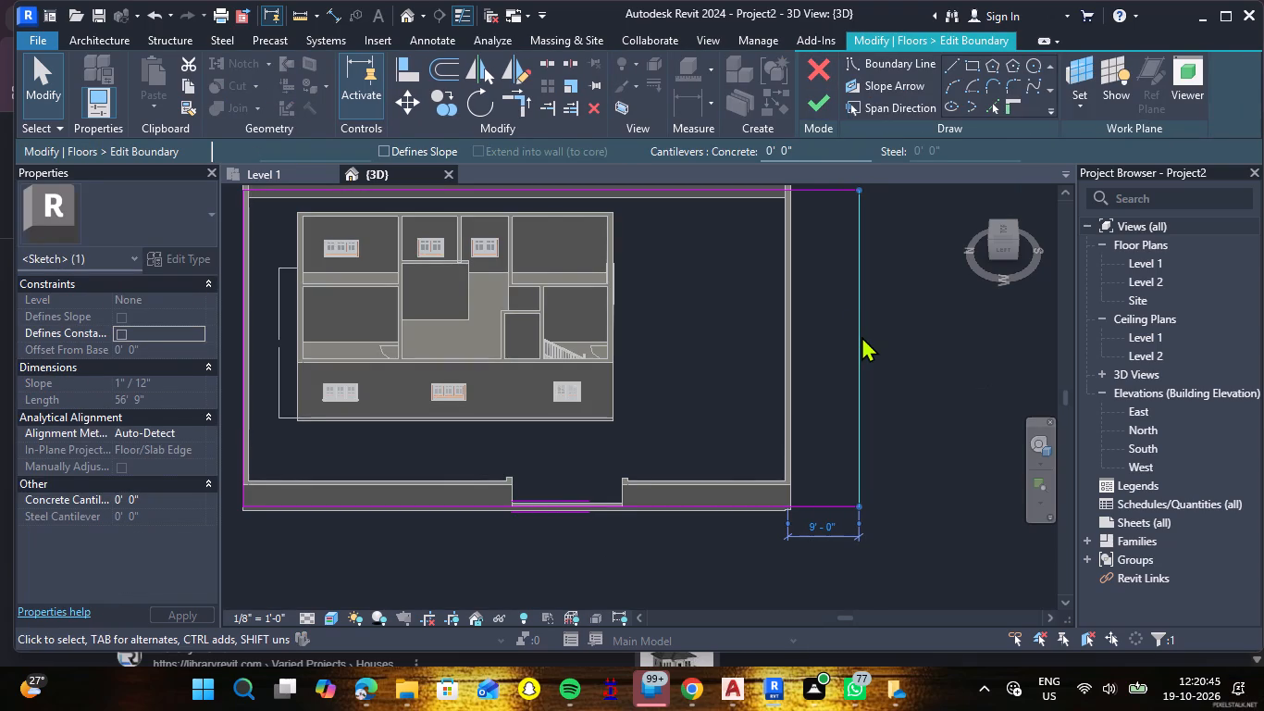
pyautogui.press('Left')
pyautogui.press('Left')
pyautogui.press('Left')
pyautogui.press('Left')
pyautogui.press('Left')
pyautogui.press('Left')
pyautogui.press('Left')
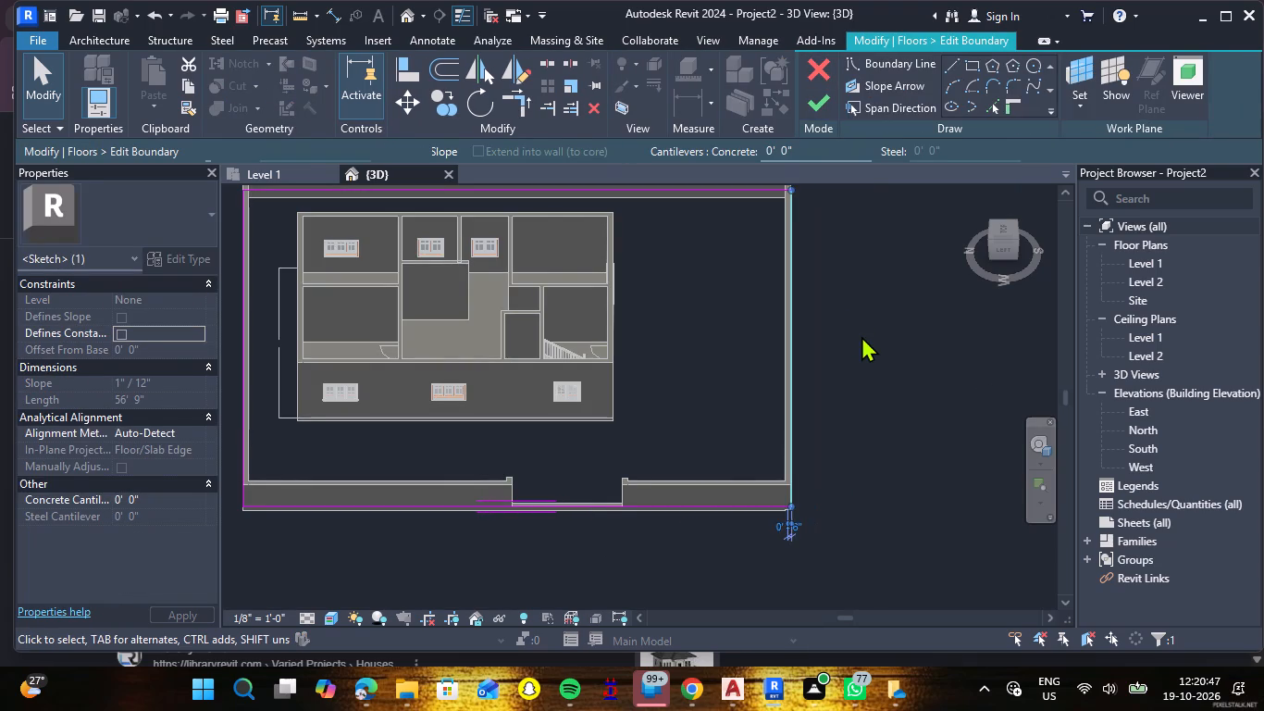
pyautogui.press('Right')
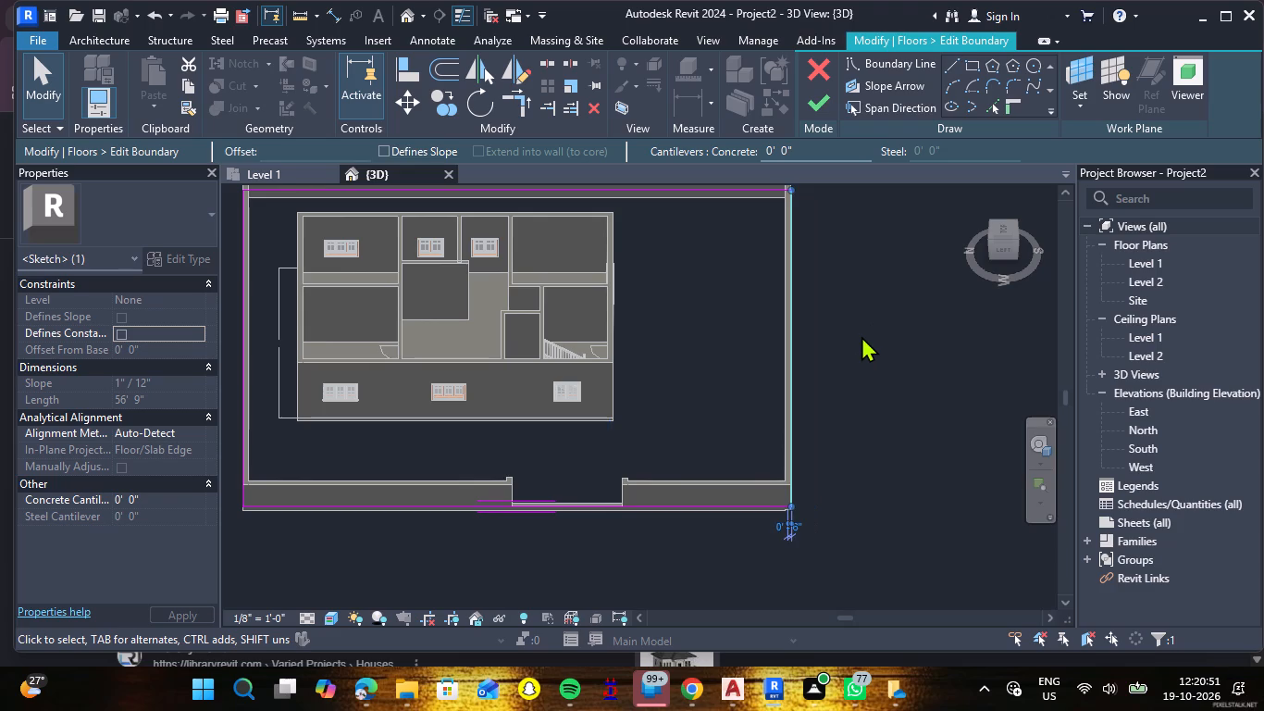
pyautogui.click(821, 104)
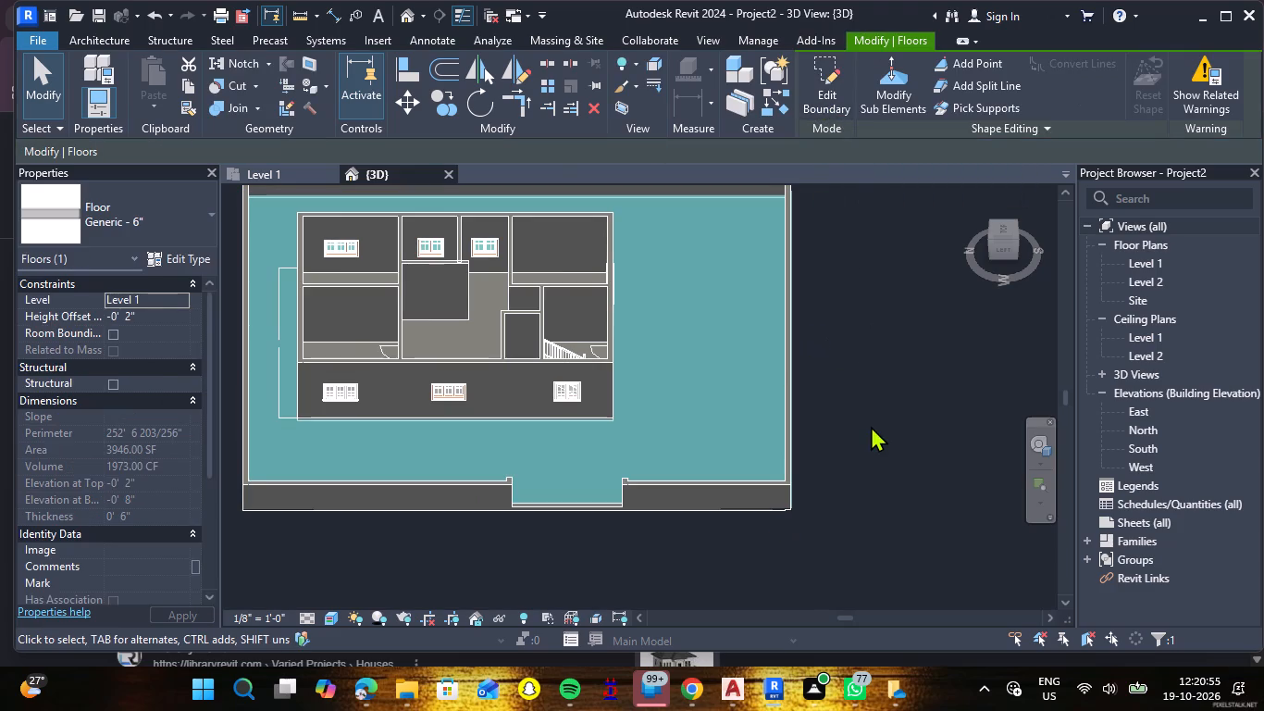
pyautogui.click(871, 426)
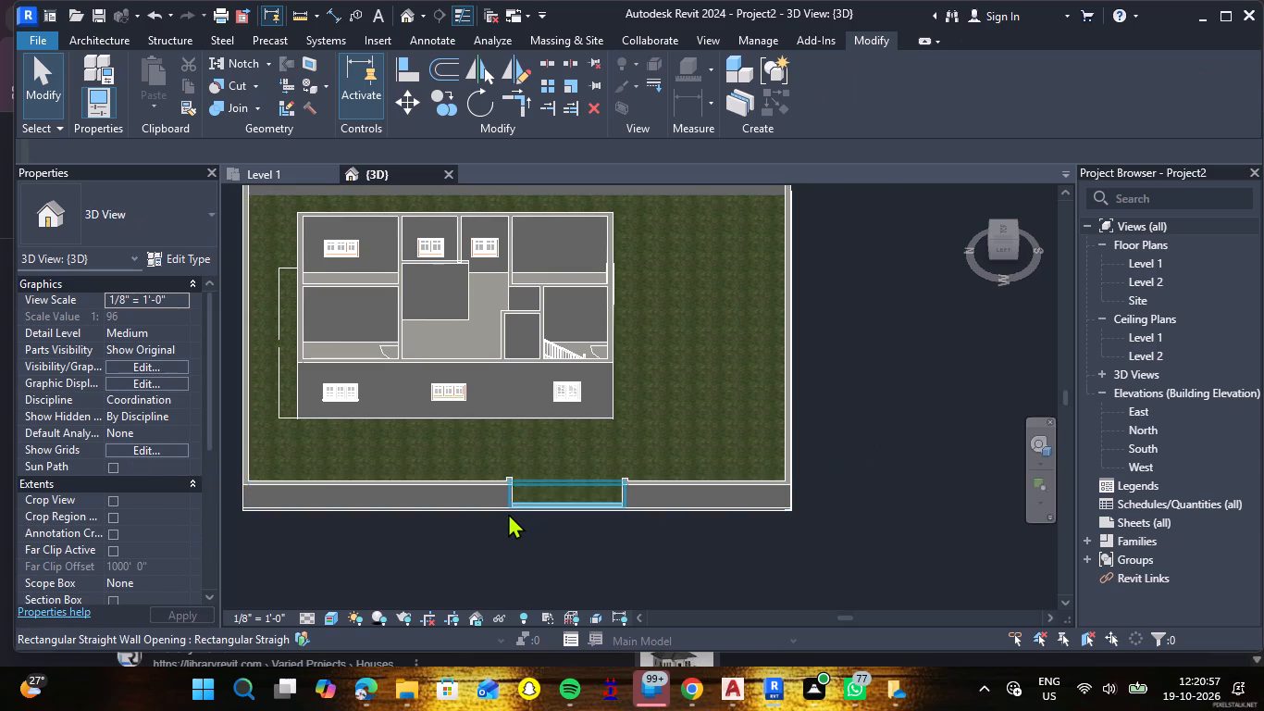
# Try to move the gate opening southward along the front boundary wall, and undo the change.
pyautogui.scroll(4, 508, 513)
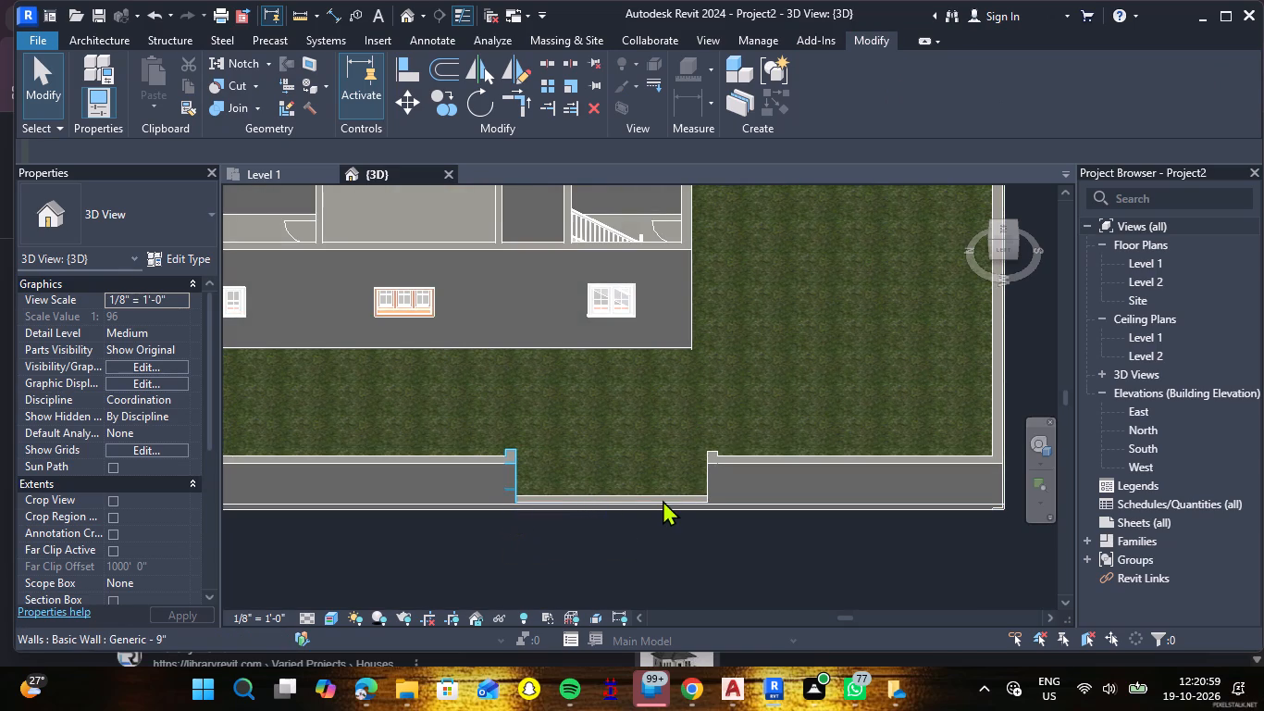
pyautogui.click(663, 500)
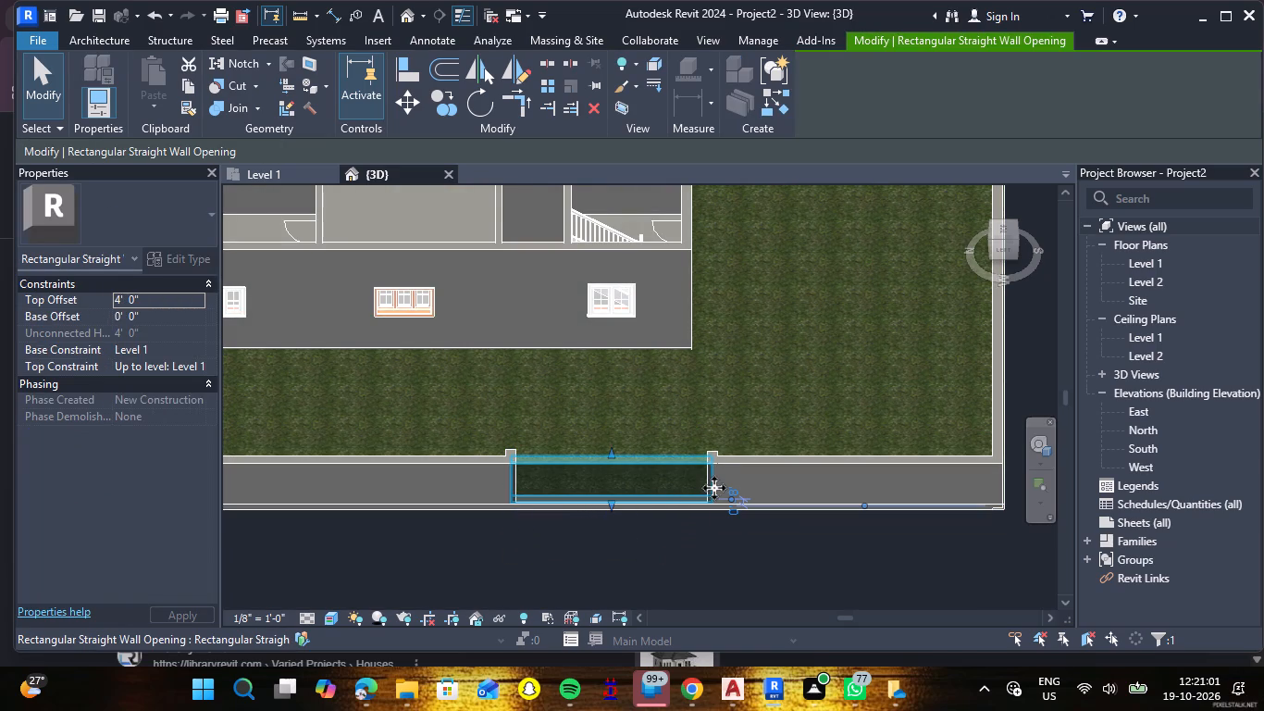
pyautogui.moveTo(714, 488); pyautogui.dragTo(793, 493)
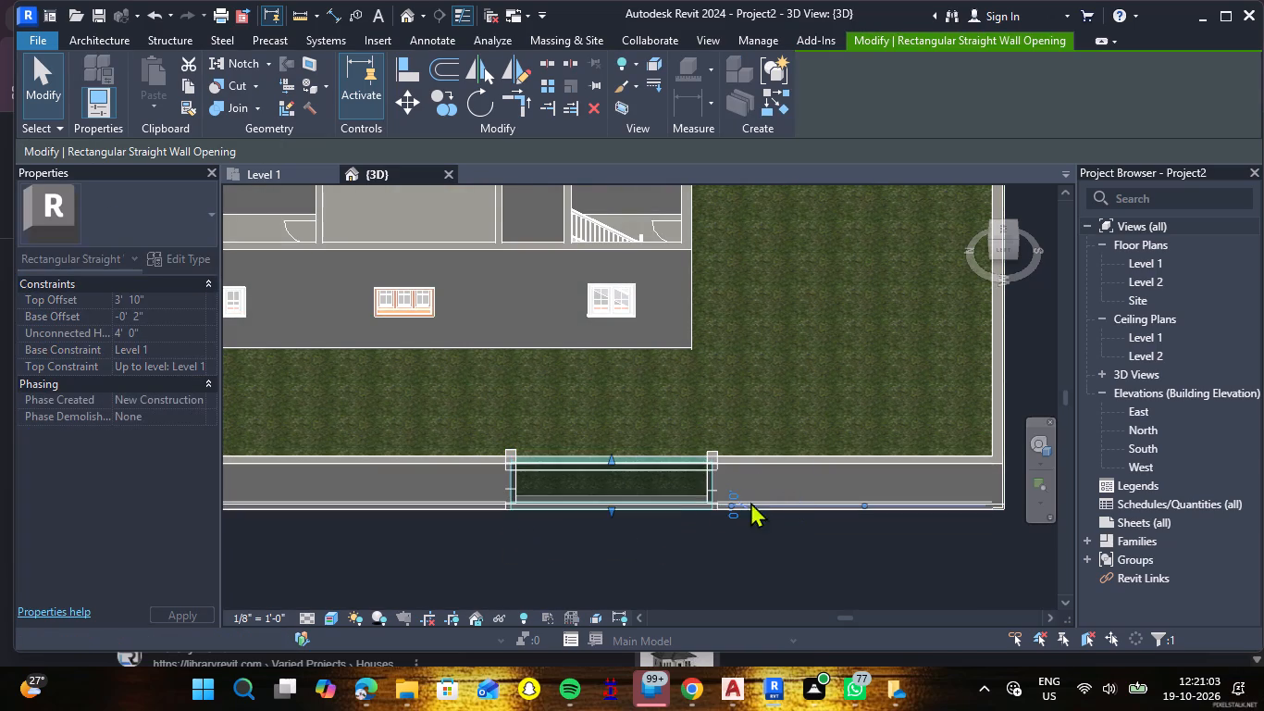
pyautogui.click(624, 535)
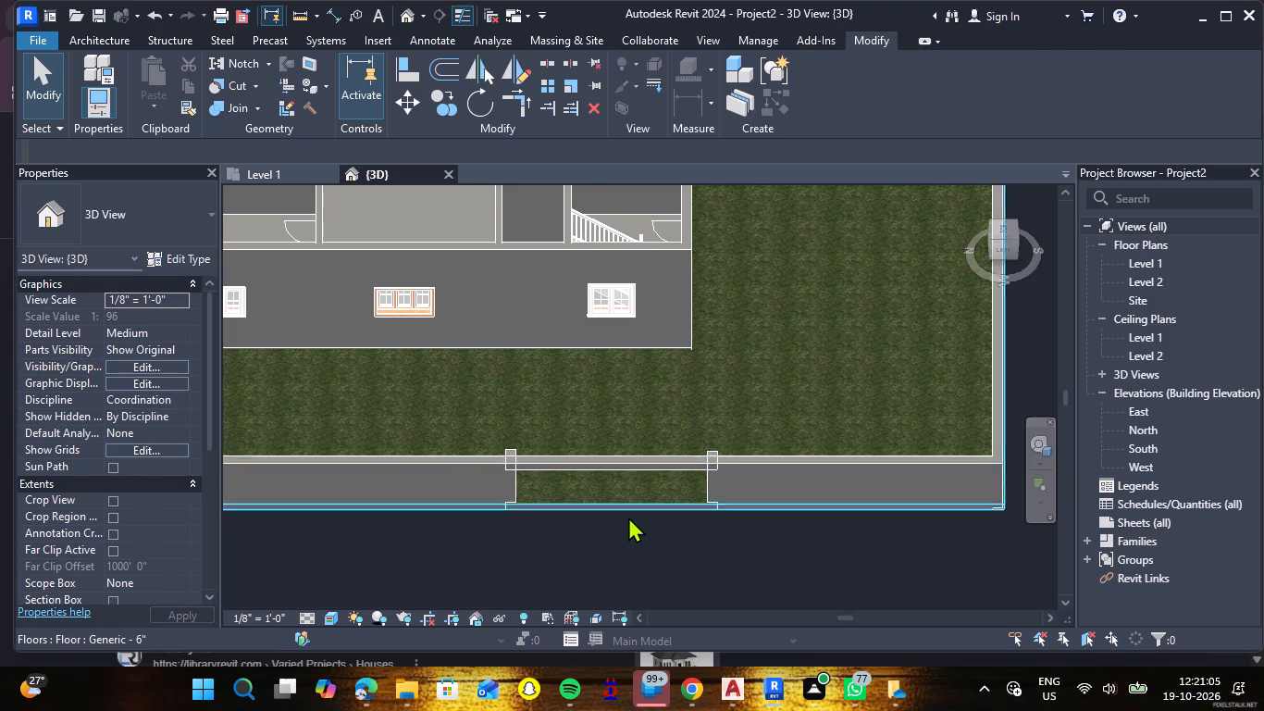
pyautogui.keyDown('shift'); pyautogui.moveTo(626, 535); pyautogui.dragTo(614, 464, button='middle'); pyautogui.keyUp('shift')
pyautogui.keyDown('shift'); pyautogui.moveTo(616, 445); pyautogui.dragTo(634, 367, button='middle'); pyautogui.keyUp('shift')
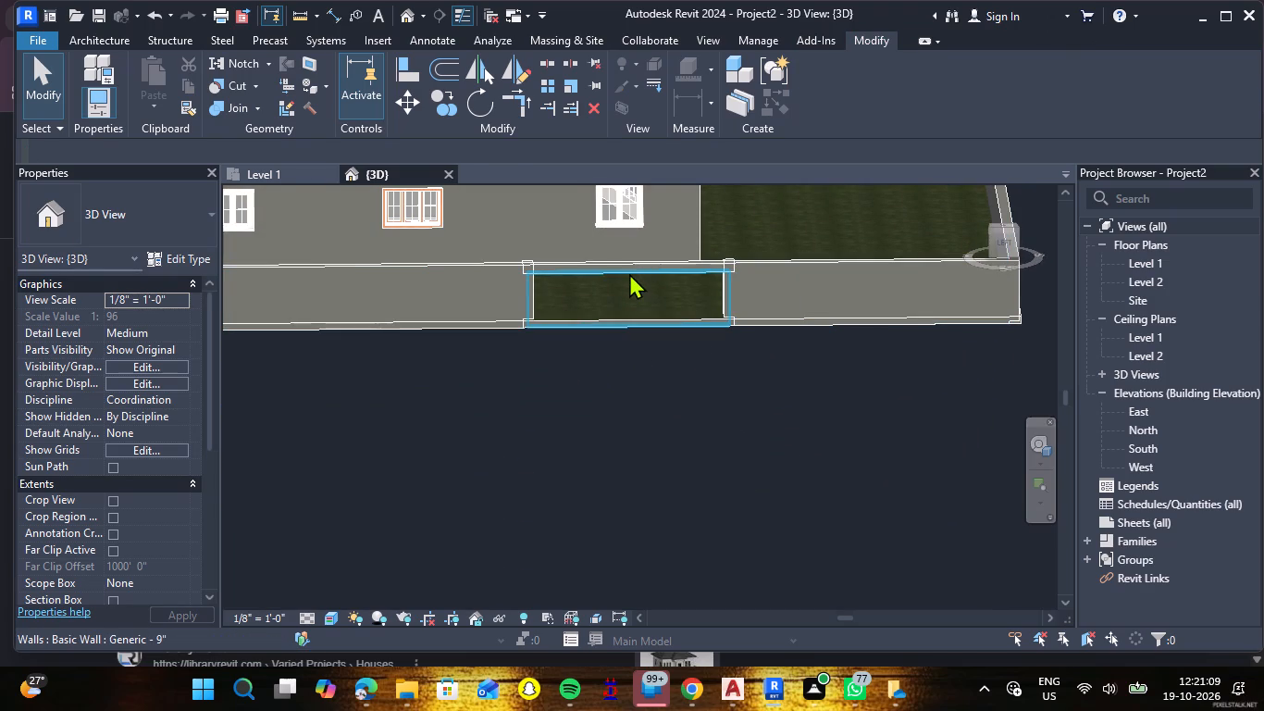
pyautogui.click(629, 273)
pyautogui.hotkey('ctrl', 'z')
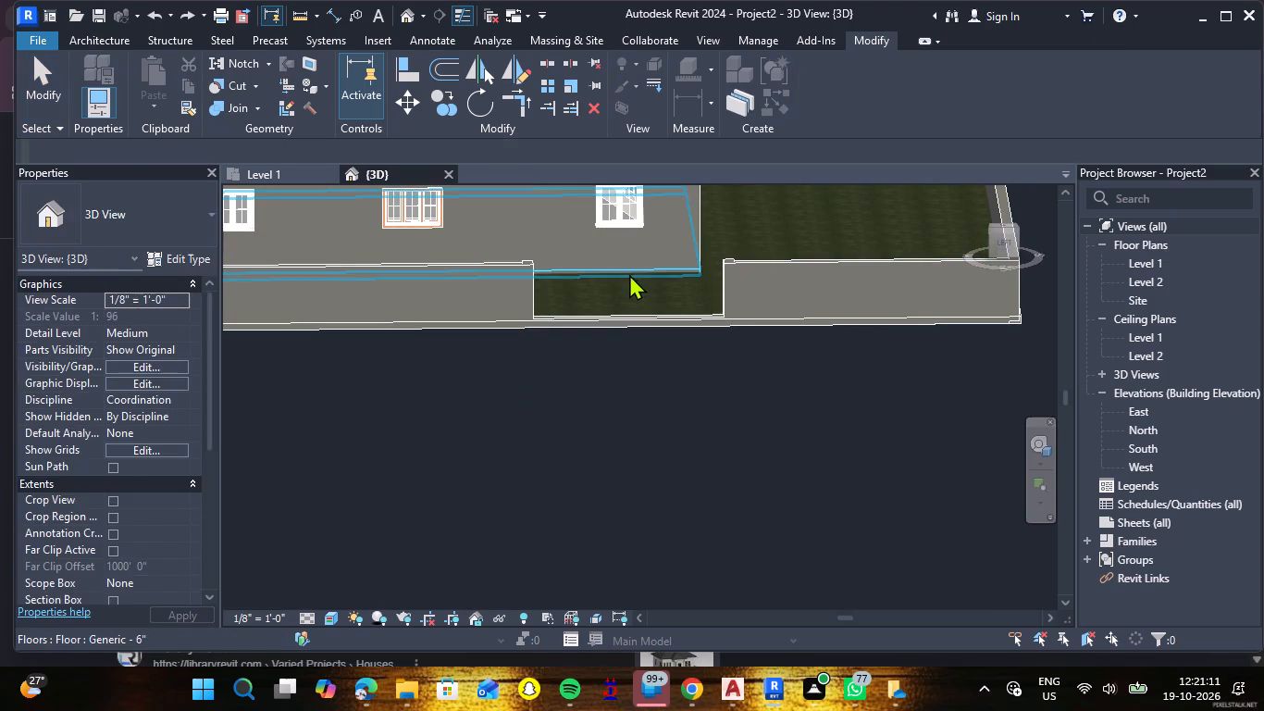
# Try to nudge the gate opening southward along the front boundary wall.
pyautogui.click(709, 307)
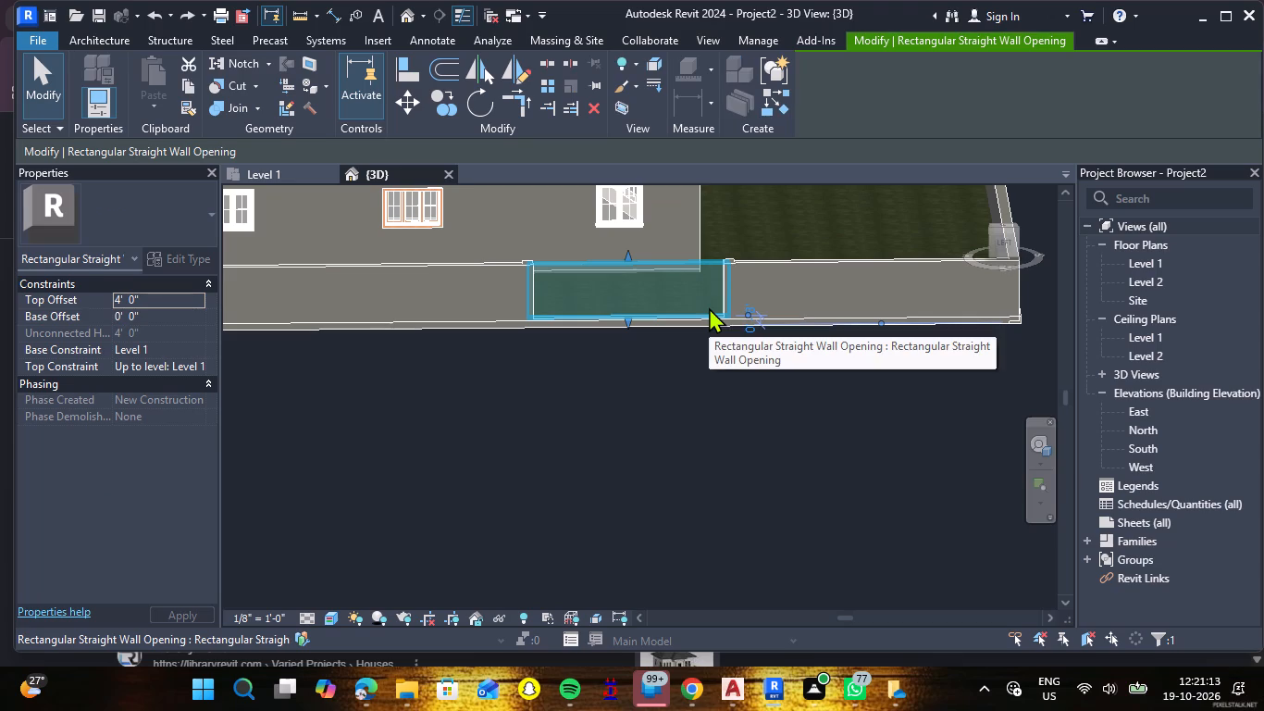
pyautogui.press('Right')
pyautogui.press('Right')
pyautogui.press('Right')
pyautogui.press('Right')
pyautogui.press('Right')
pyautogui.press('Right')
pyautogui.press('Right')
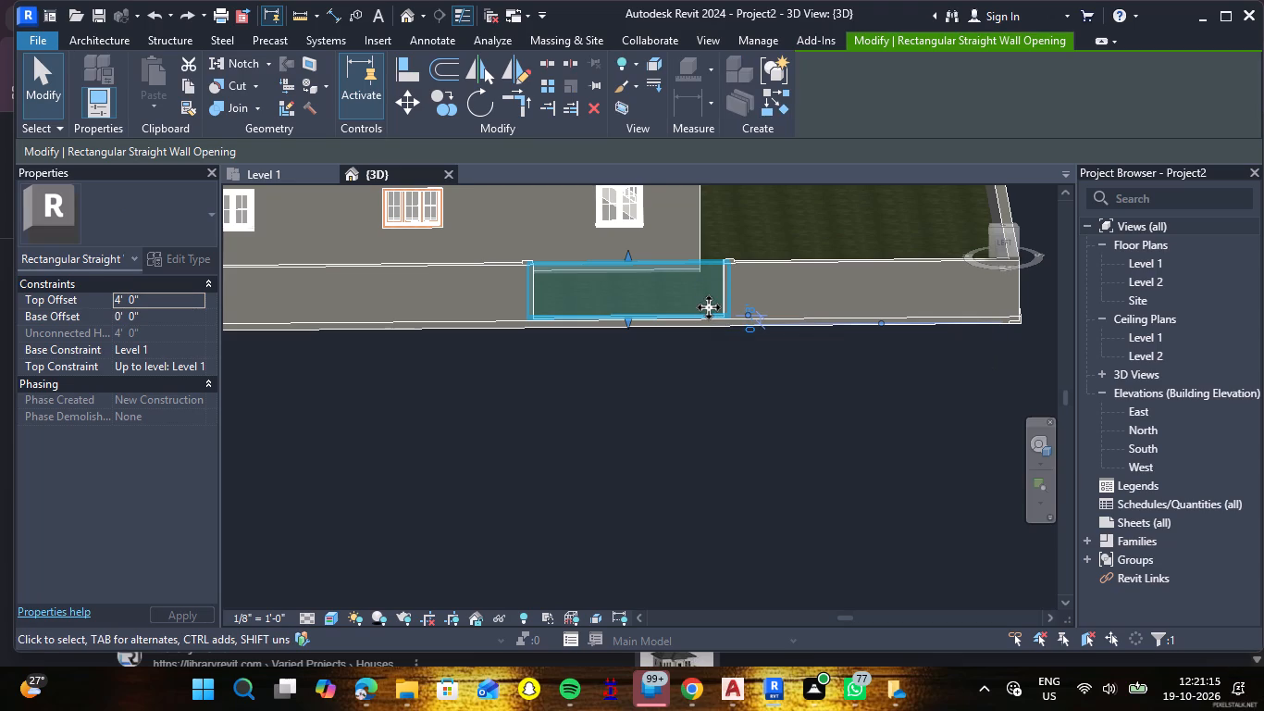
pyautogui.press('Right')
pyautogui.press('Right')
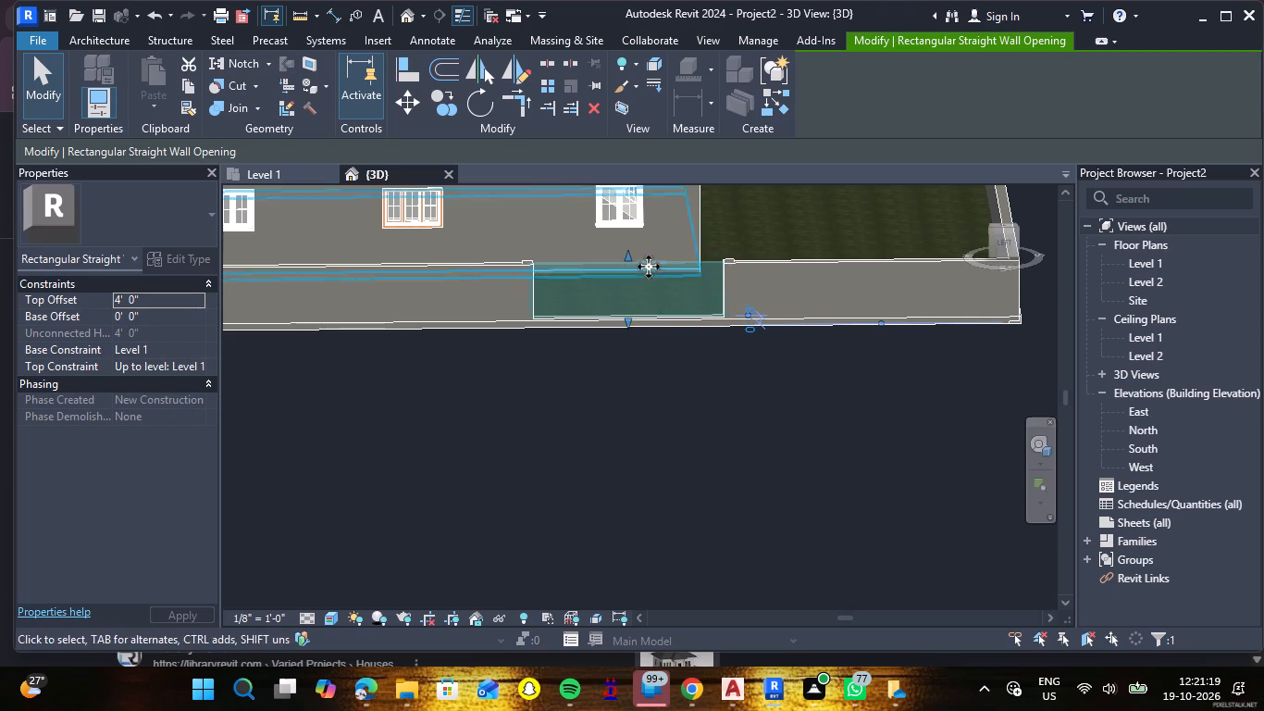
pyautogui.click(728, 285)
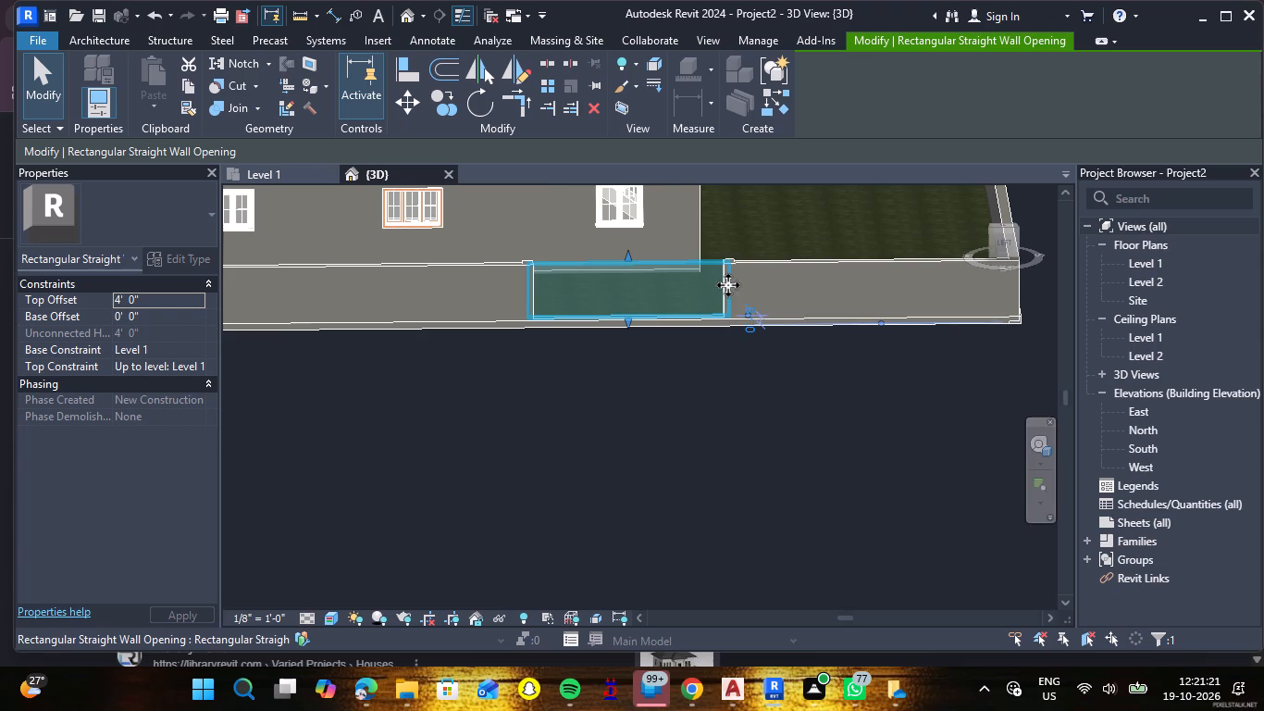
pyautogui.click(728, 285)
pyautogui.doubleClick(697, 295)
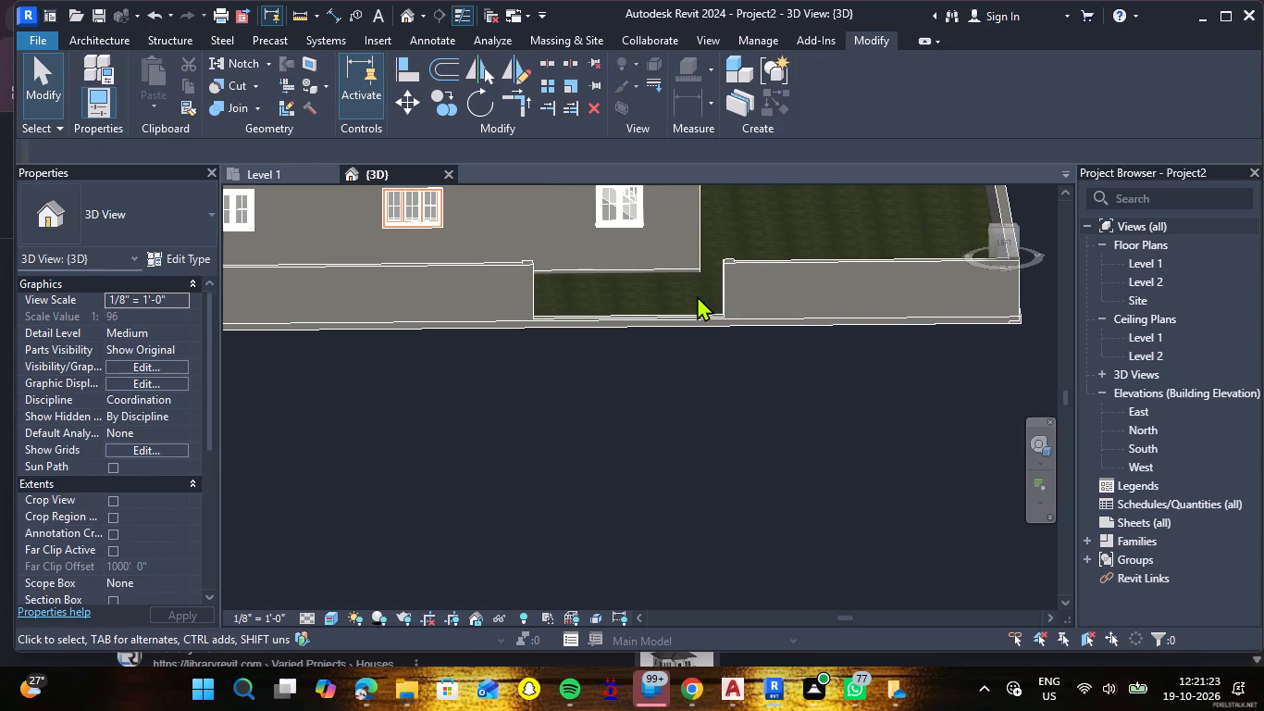
# Start an in-place component in the Generic Models category from the top 3D view and name it POOL.
pyautogui.scroll(-4, 698, 295)
pyautogui.scroll(4, 698, 295)
pyautogui.scroll(-4, 702, 309)
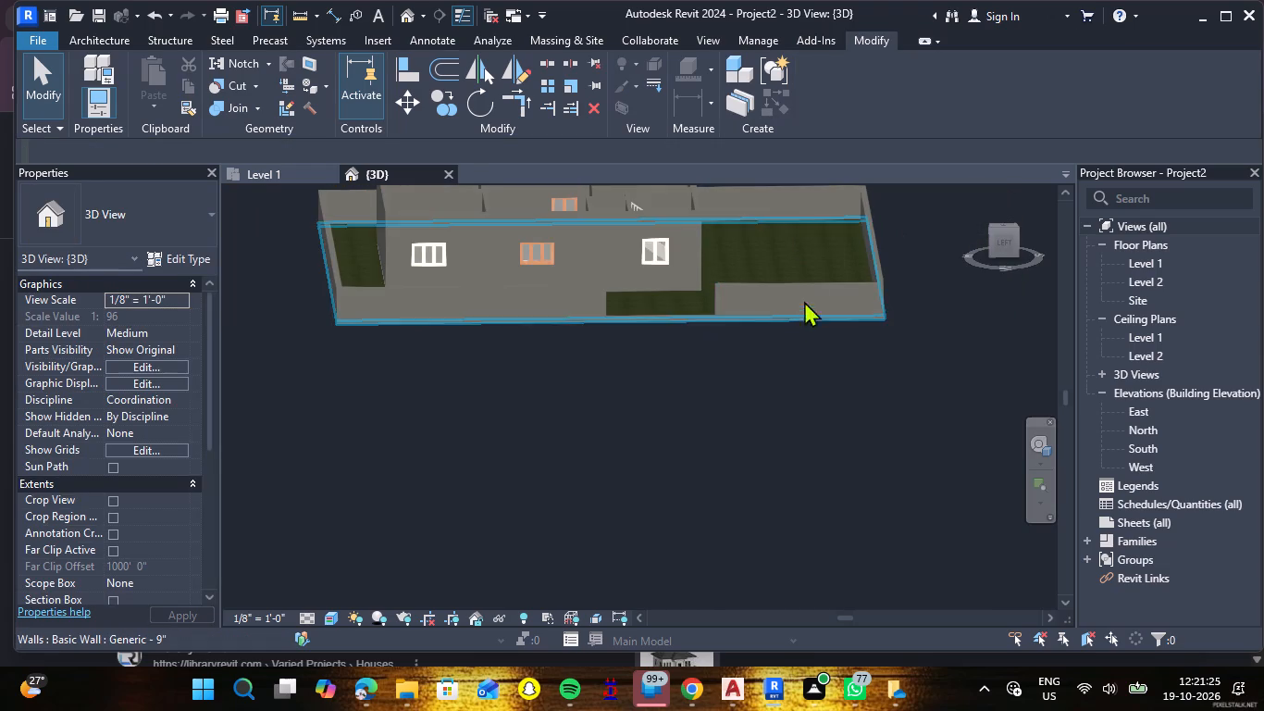
pyautogui.keyDown('shift'); pyautogui.moveTo(806, 221); pyautogui.dragTo(807, 337, button='middle'); pyautogui.keyUp('shift')
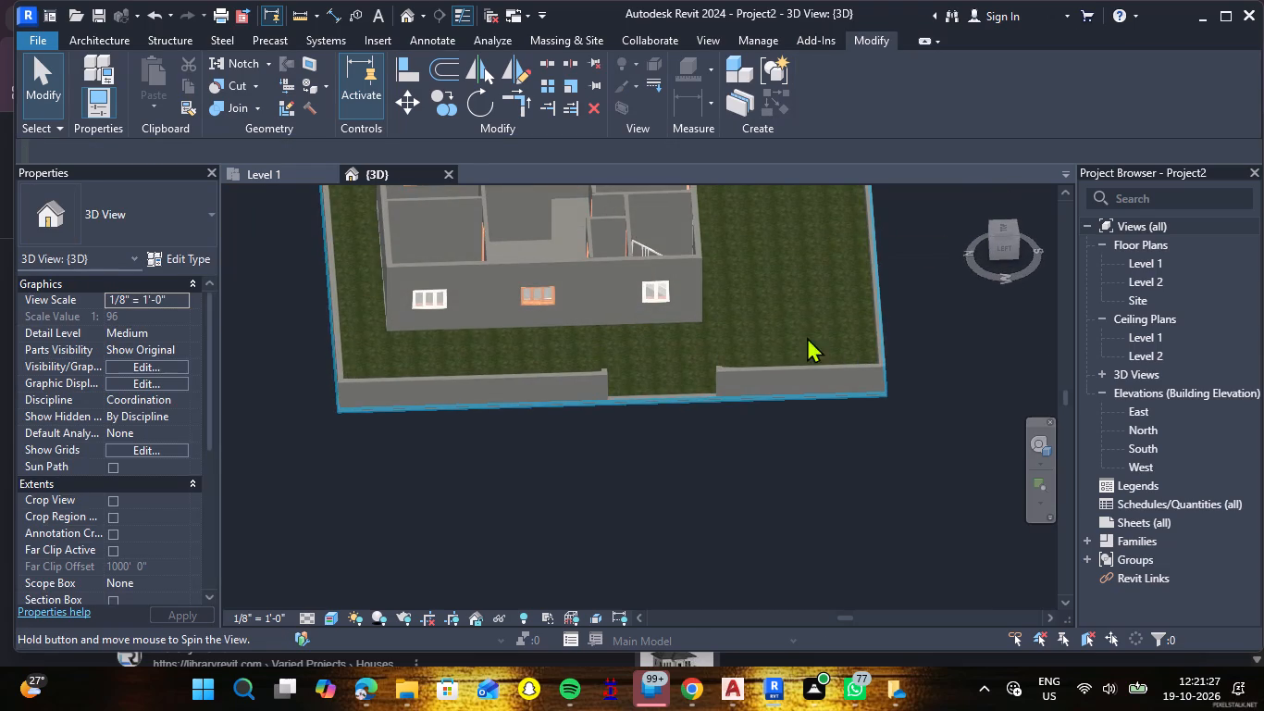
pyautogui.click(1005, 237)
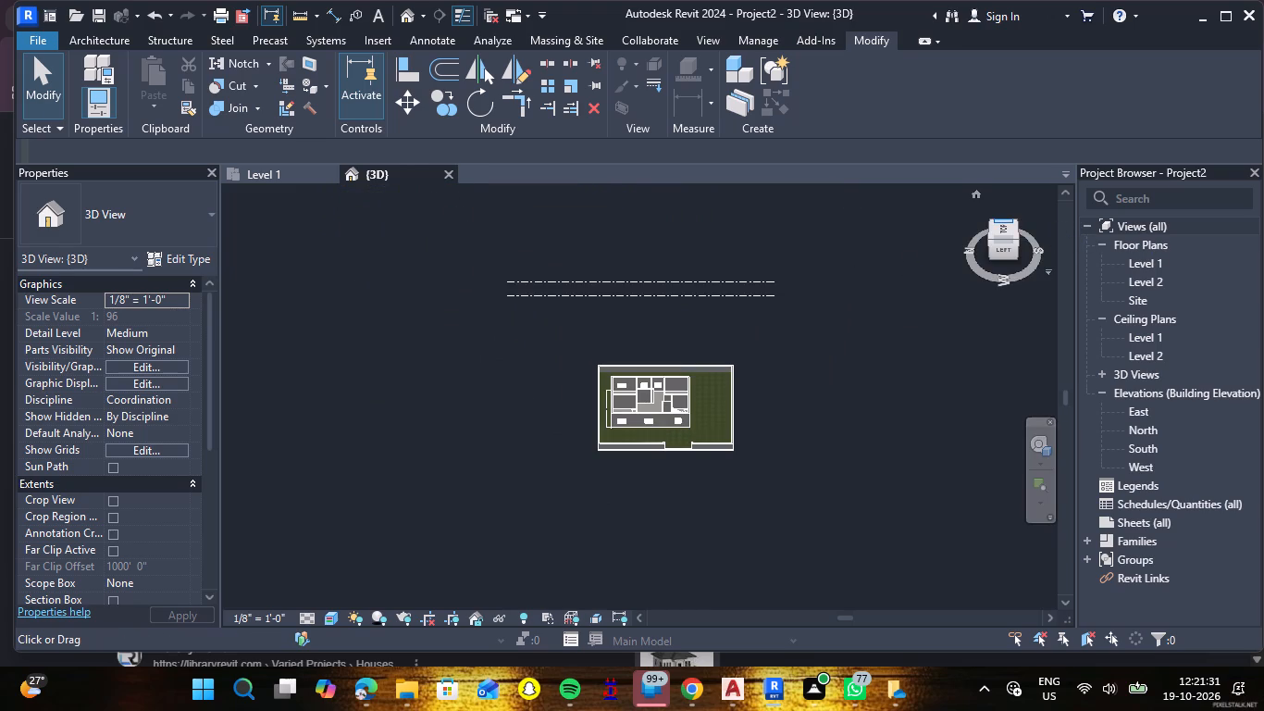
pyautogui.click(1001, 228)
pyautogui.scroll(2, 706, 391)
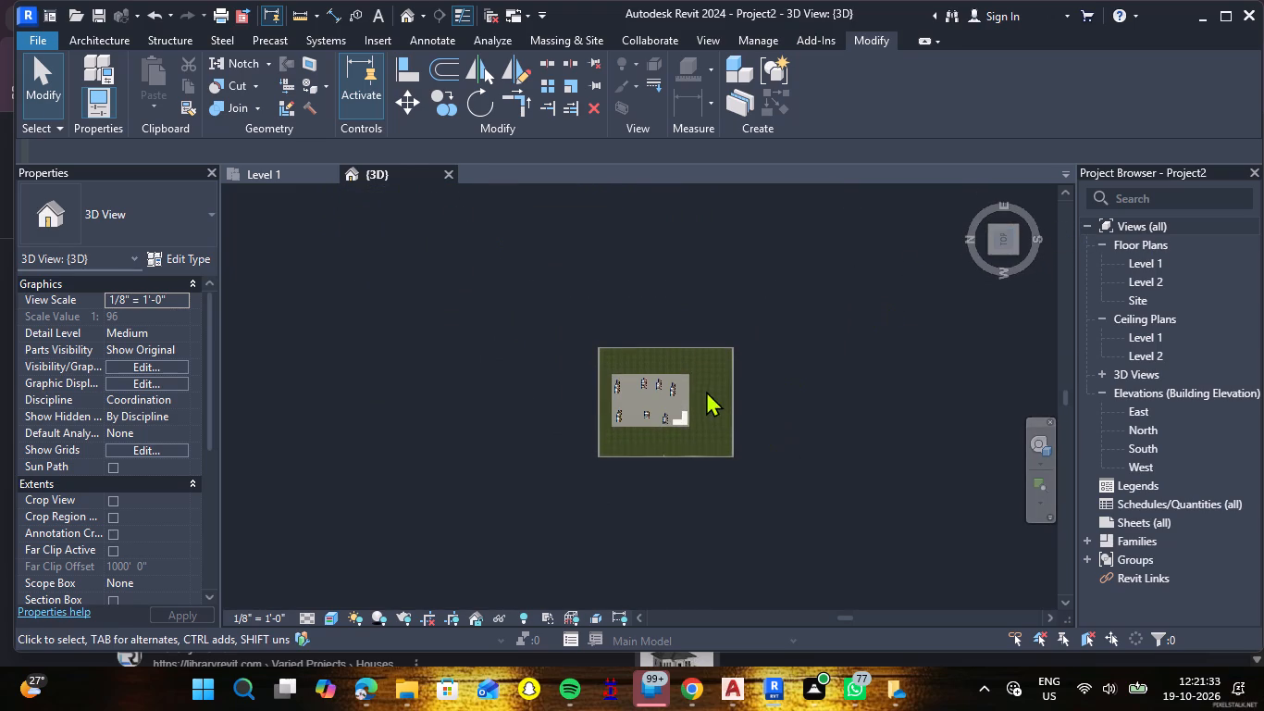
pyautogui.scroll(6, 706, 391)
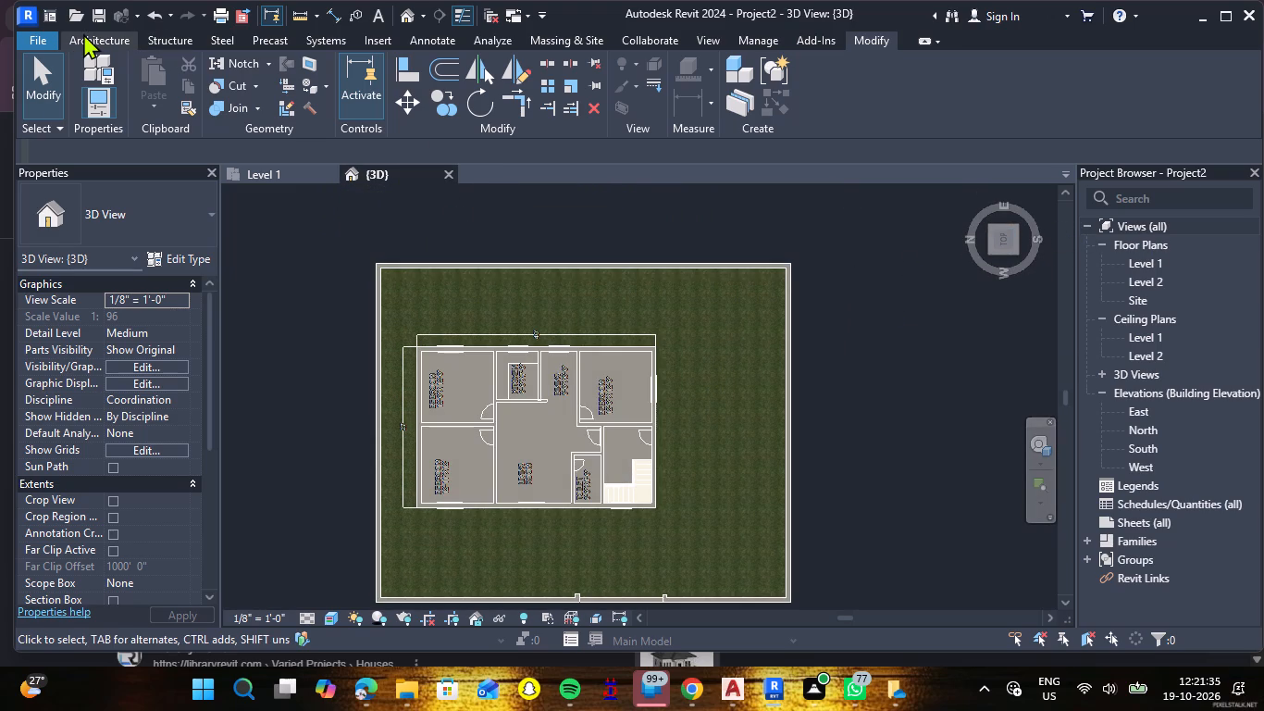
pyautogui.click(83, 33)
pyautogui.click(218, 99)
pyautogui.click(250, 182)
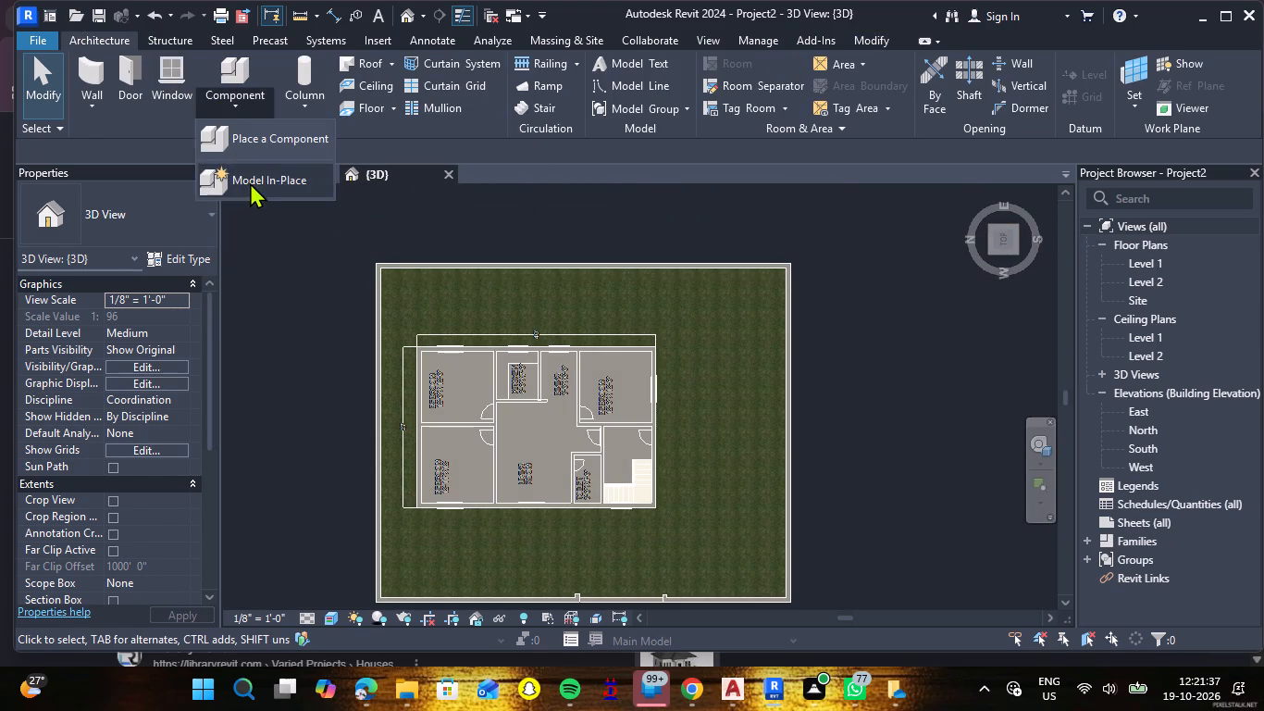
pyautogui.scroll(-8, 592, 303)
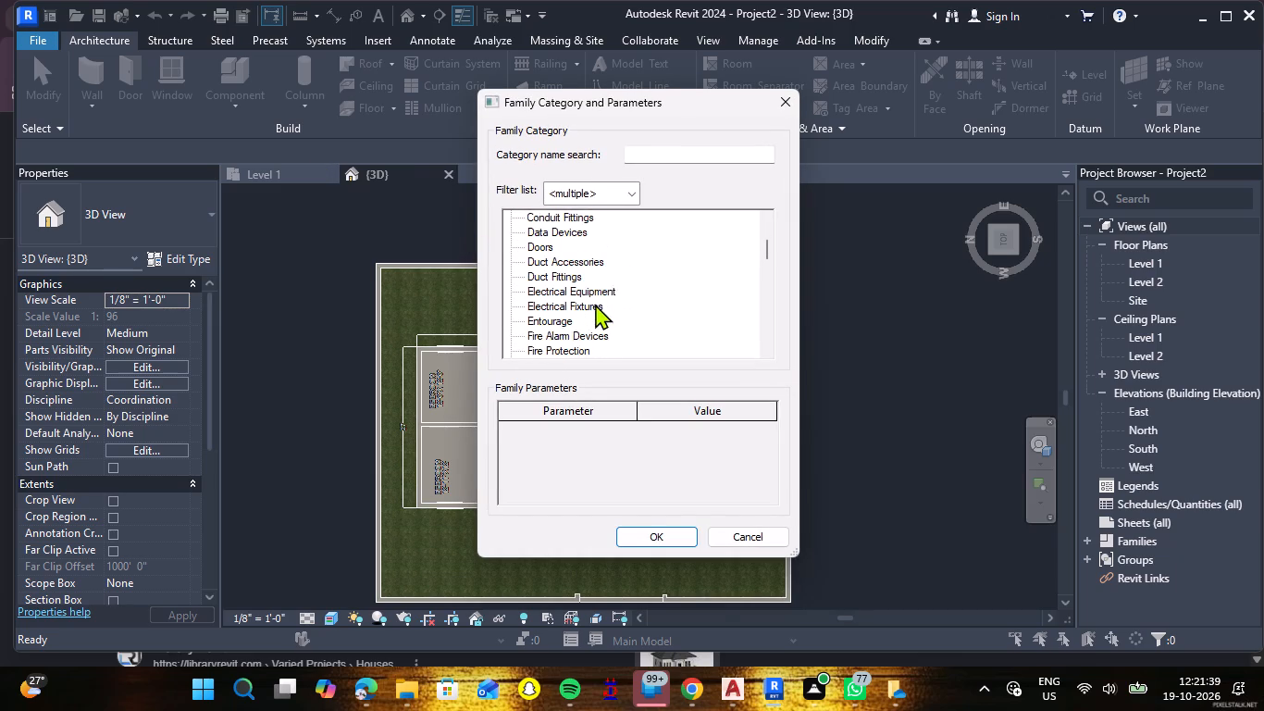
pyautogui.scroll(-6, 603, 299)
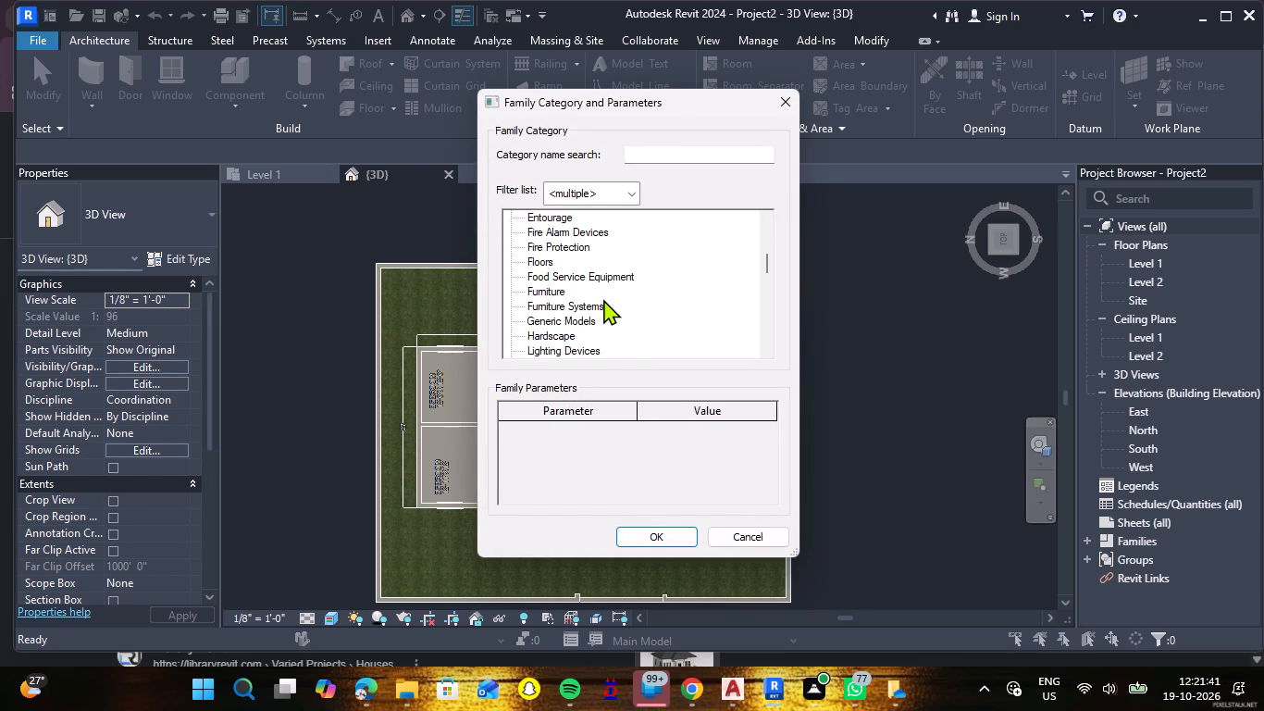
pyautogui.click(588, 323)
pyautogui.click(651, 543)
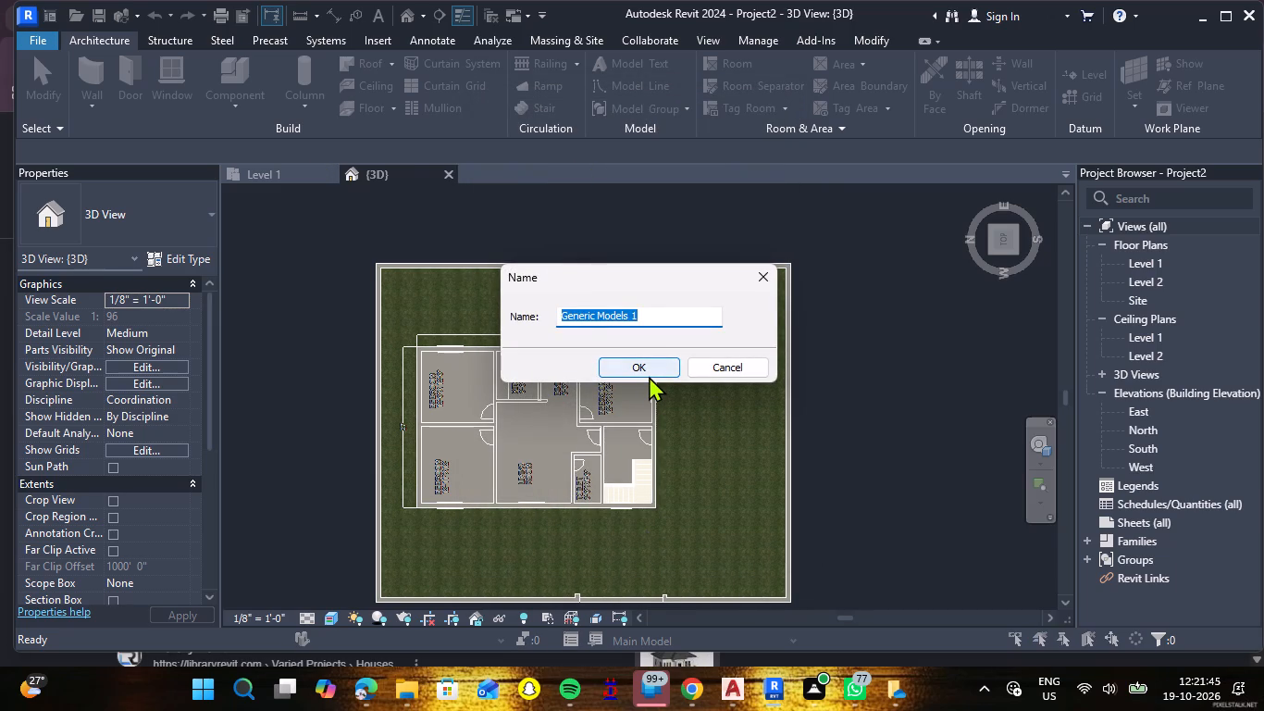
pyautogui.press('BackSpace')
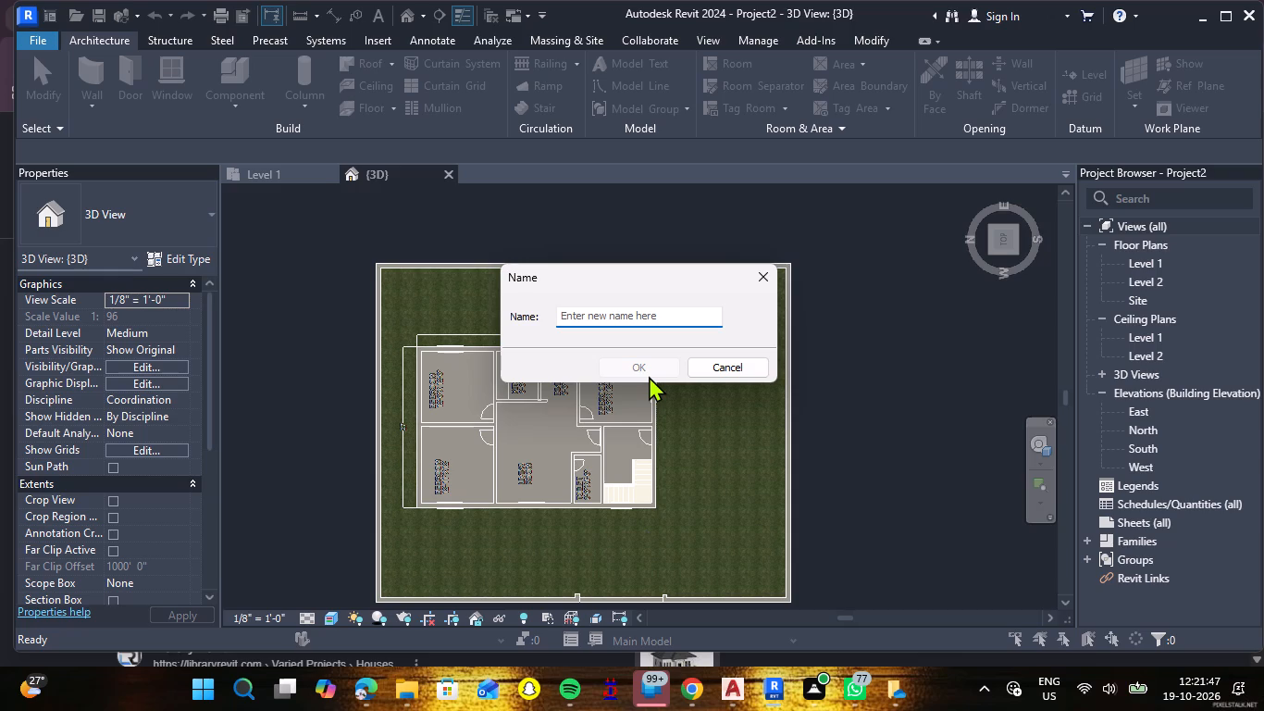
pyautogui.write('POOL')
pyautogui.press('Return')
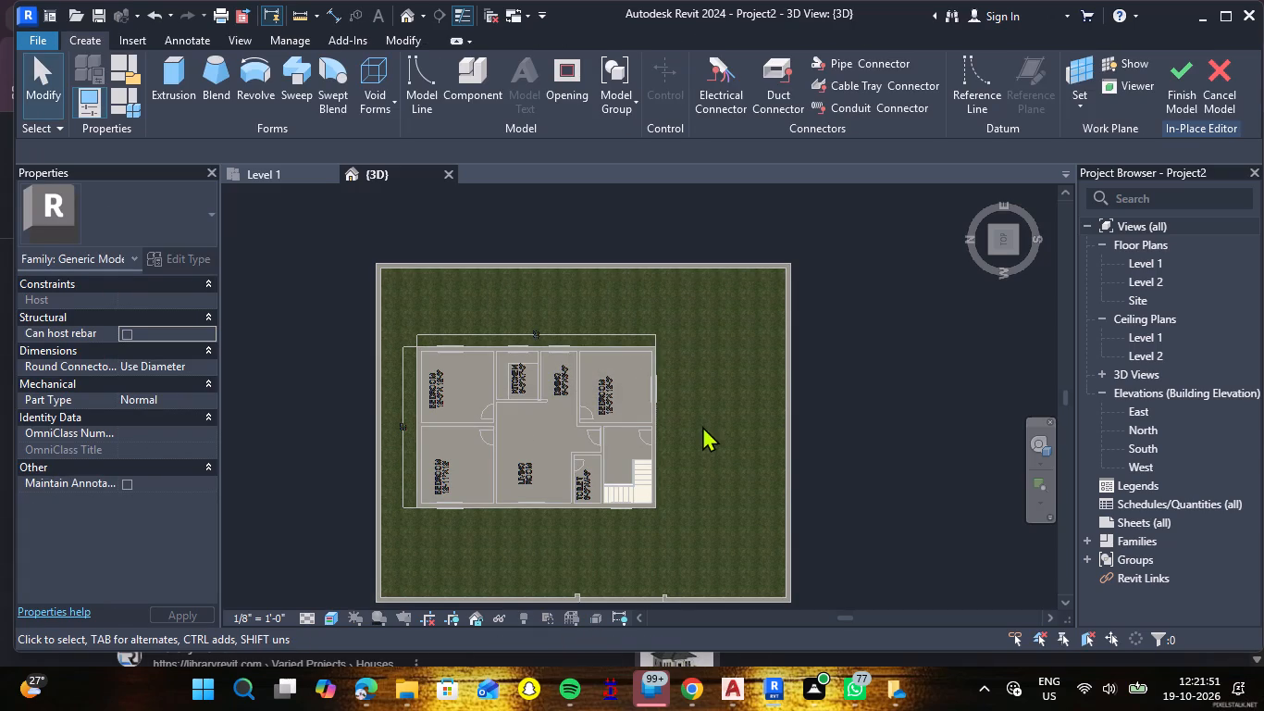
# Start an extrusion and pick a boundary wall plane at the plot's southwest corner as the work plane for a rectangular profile.
pyautogui.click(178, 78)
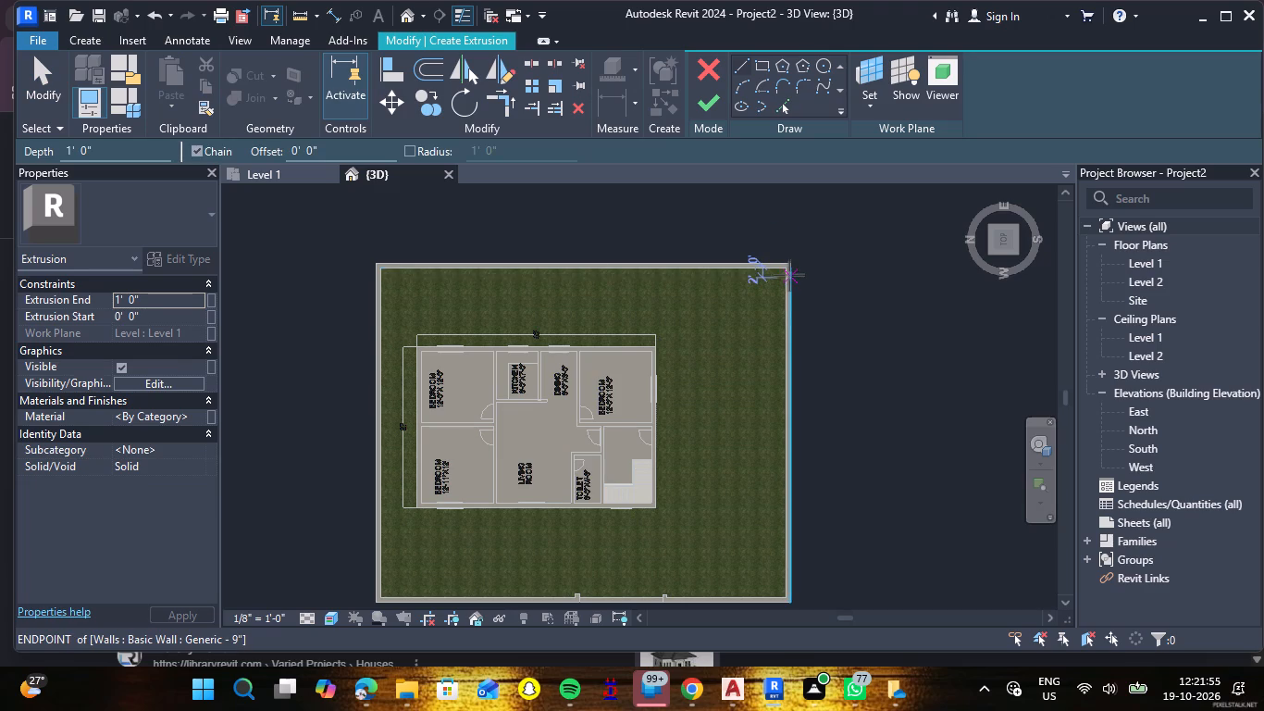
pyautogui.click(766, 72)
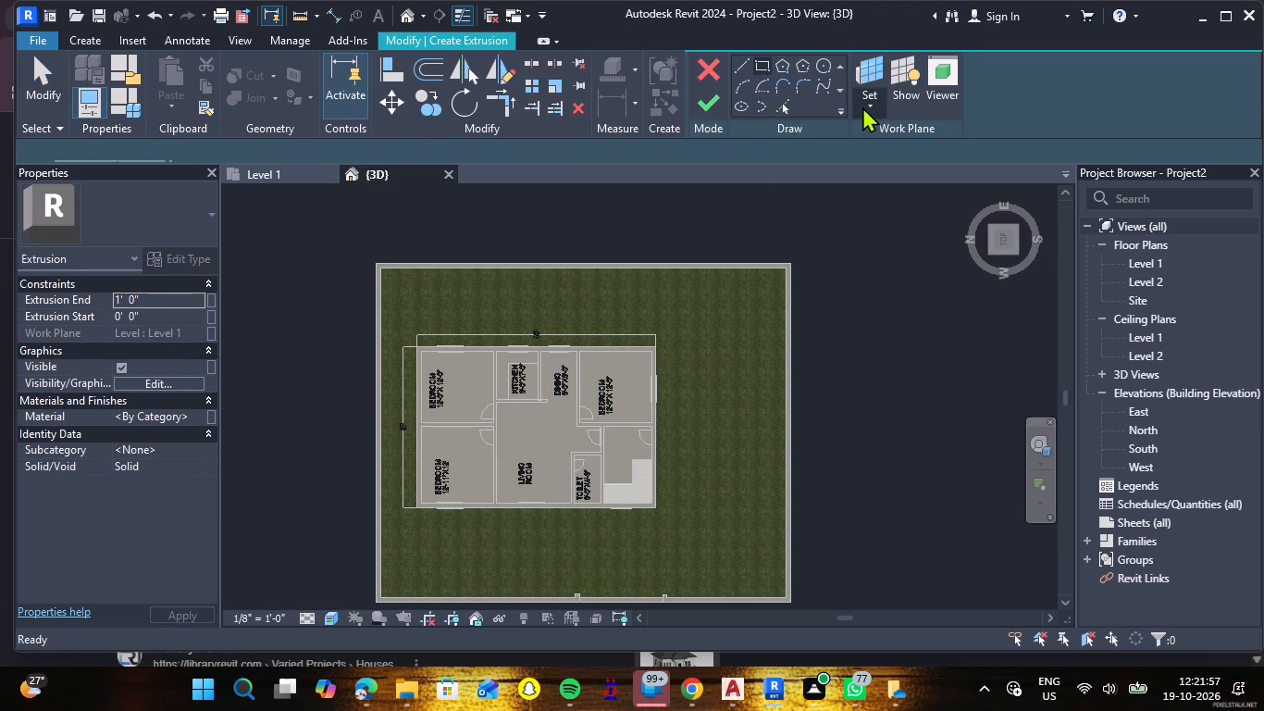
pyautogui.click(863, 106)
pyautogui.click(886, 186)
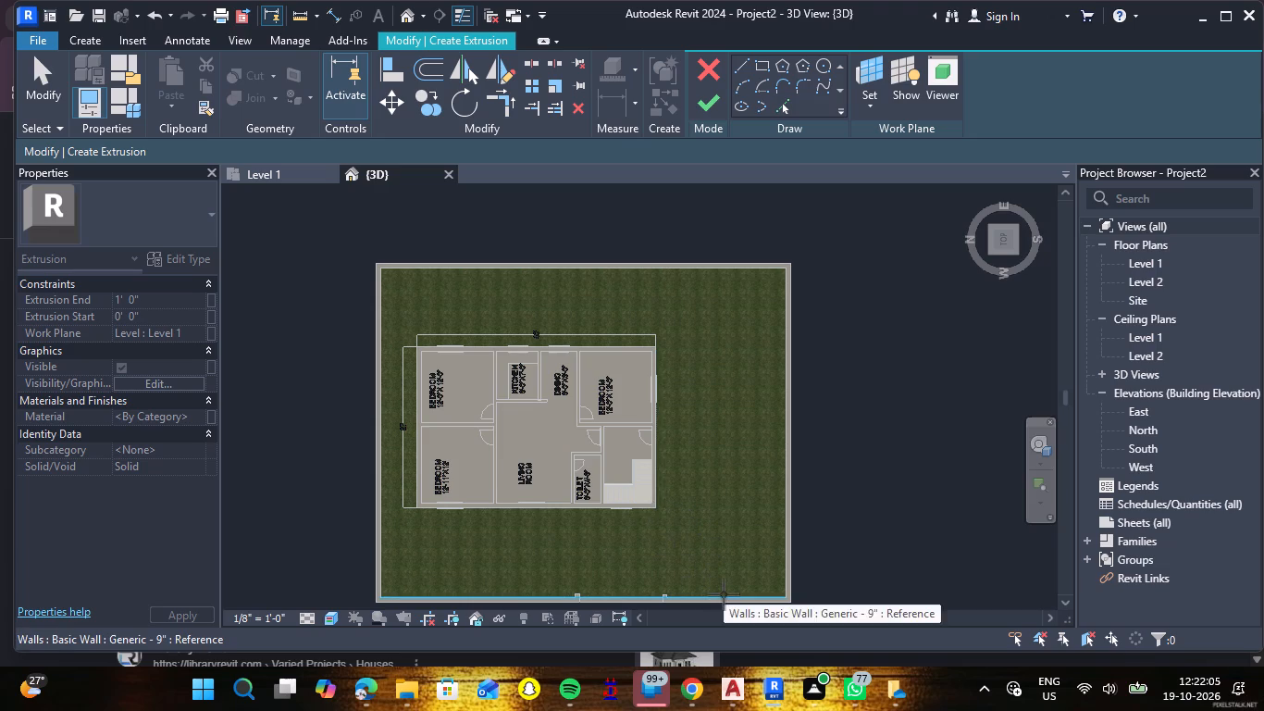
pyautogui.click(785, 592)
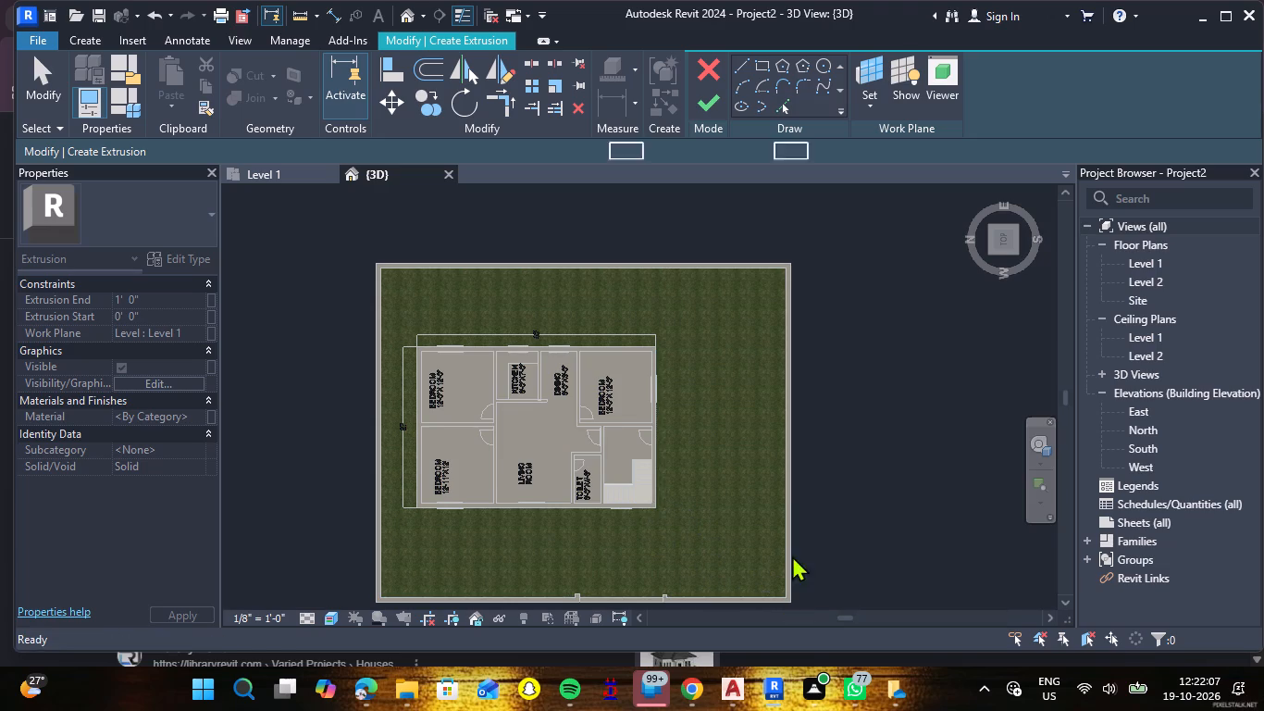
pyautogui.click(769, 74)
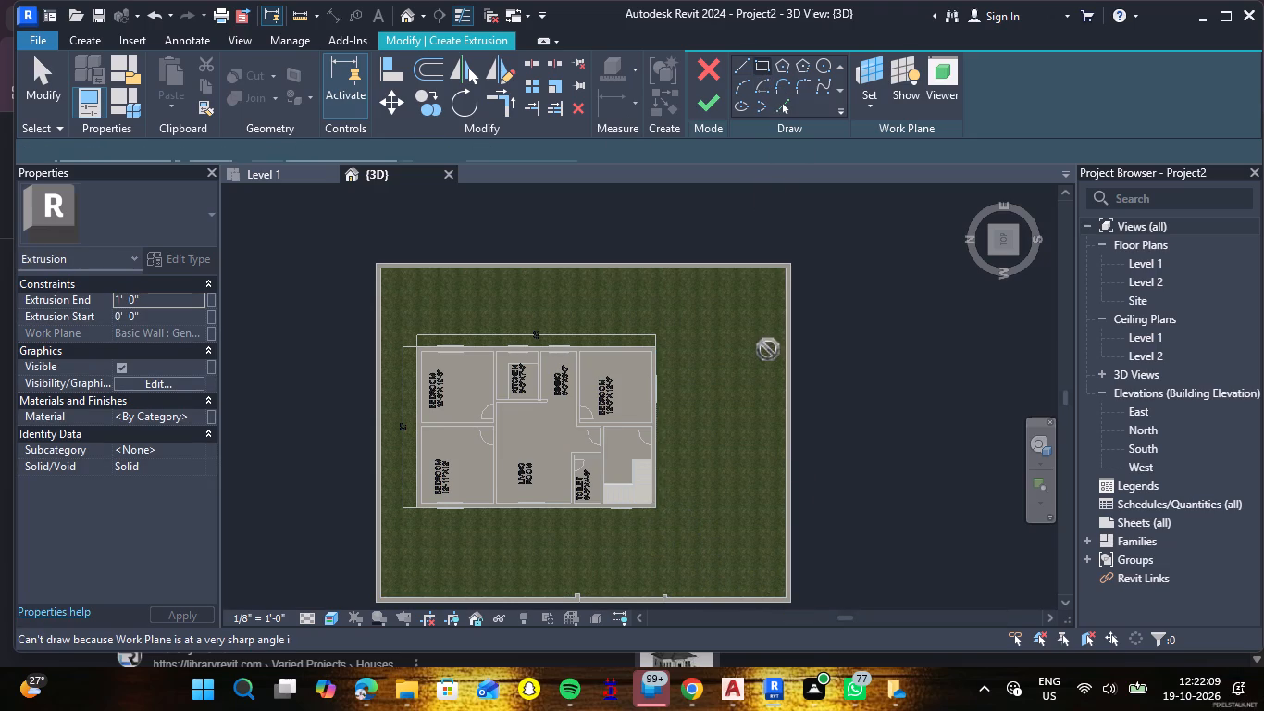
pyautogui.scroll(5, 793, 276)
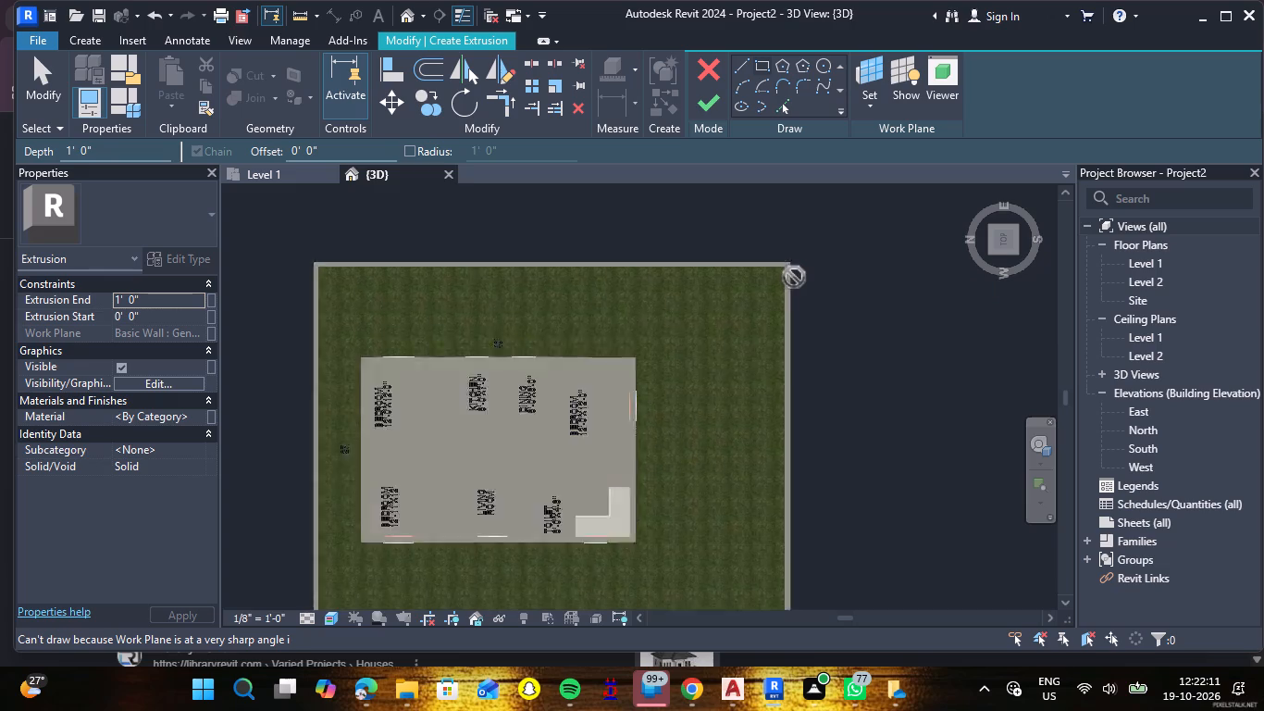
pyautogui.scroll(8, 794, 277)
pyautogui.press('Escape')
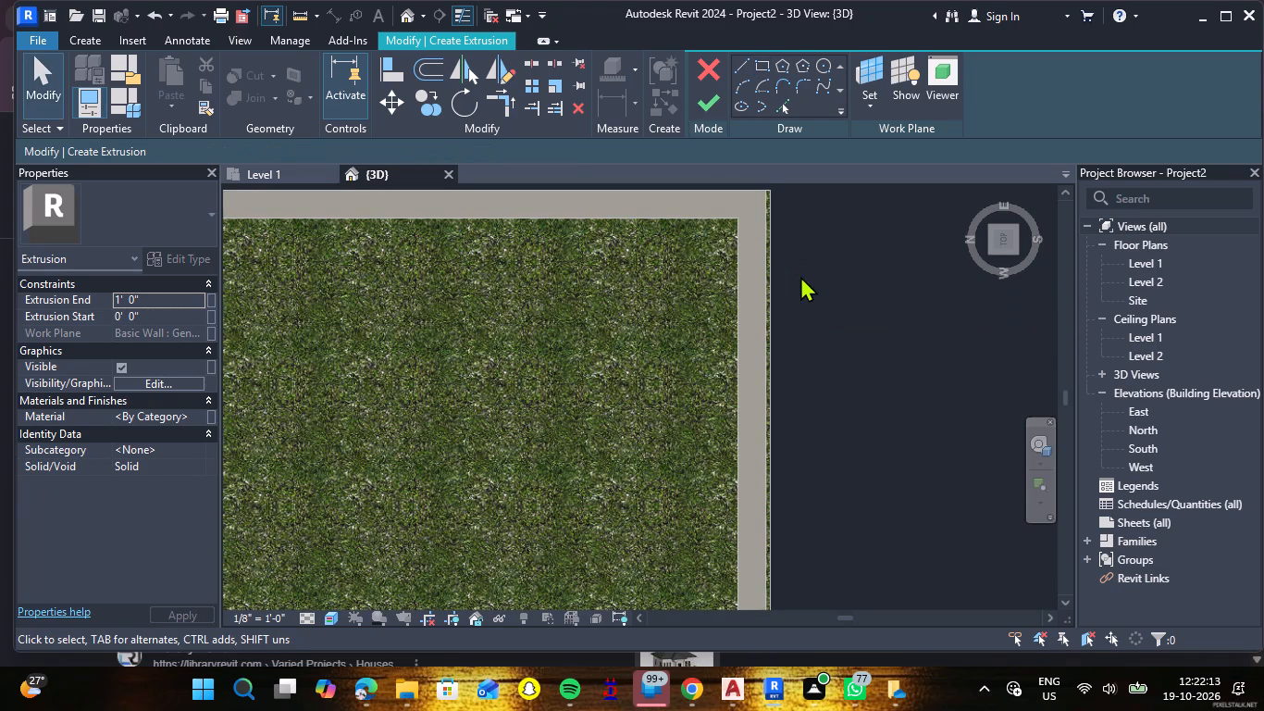
pyautogui.press('Escape')
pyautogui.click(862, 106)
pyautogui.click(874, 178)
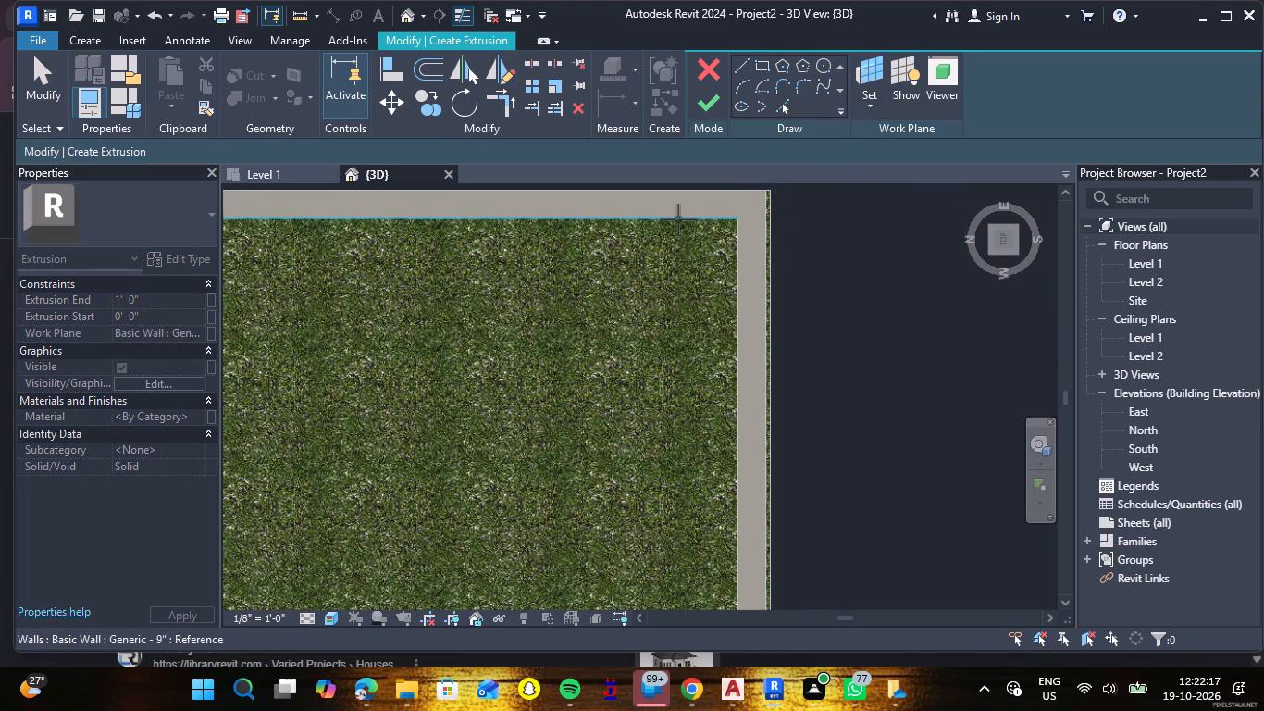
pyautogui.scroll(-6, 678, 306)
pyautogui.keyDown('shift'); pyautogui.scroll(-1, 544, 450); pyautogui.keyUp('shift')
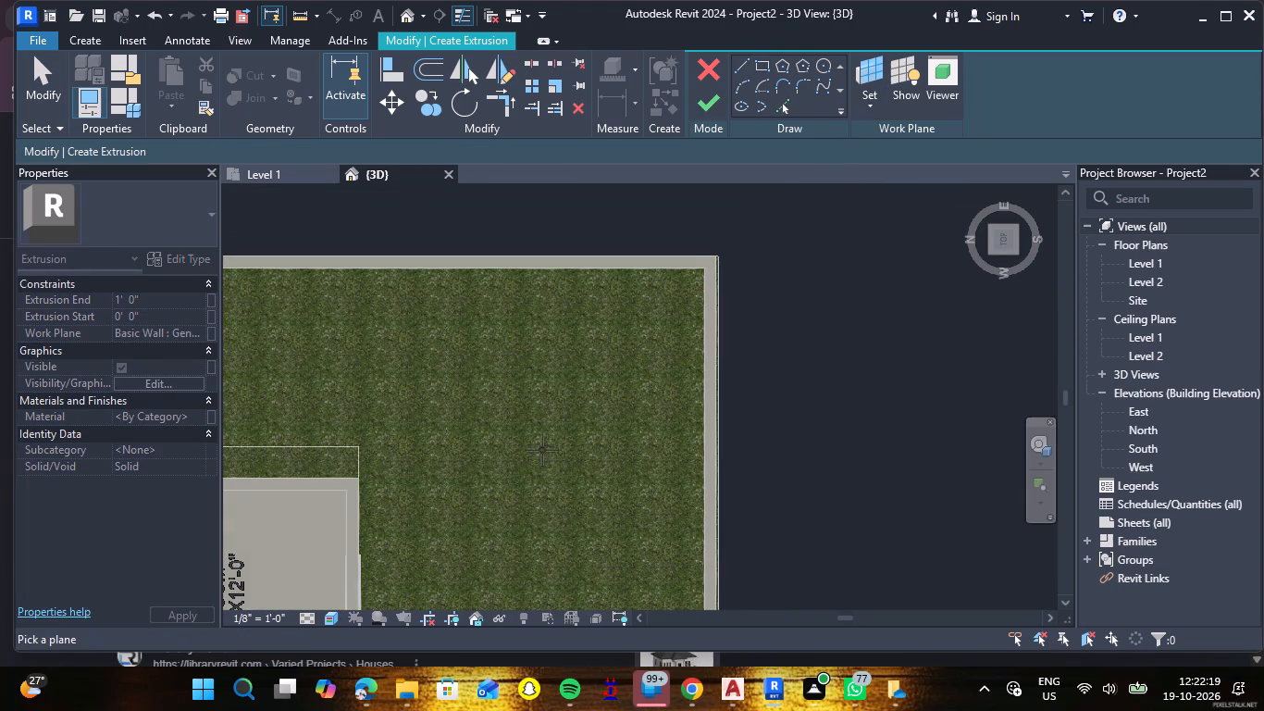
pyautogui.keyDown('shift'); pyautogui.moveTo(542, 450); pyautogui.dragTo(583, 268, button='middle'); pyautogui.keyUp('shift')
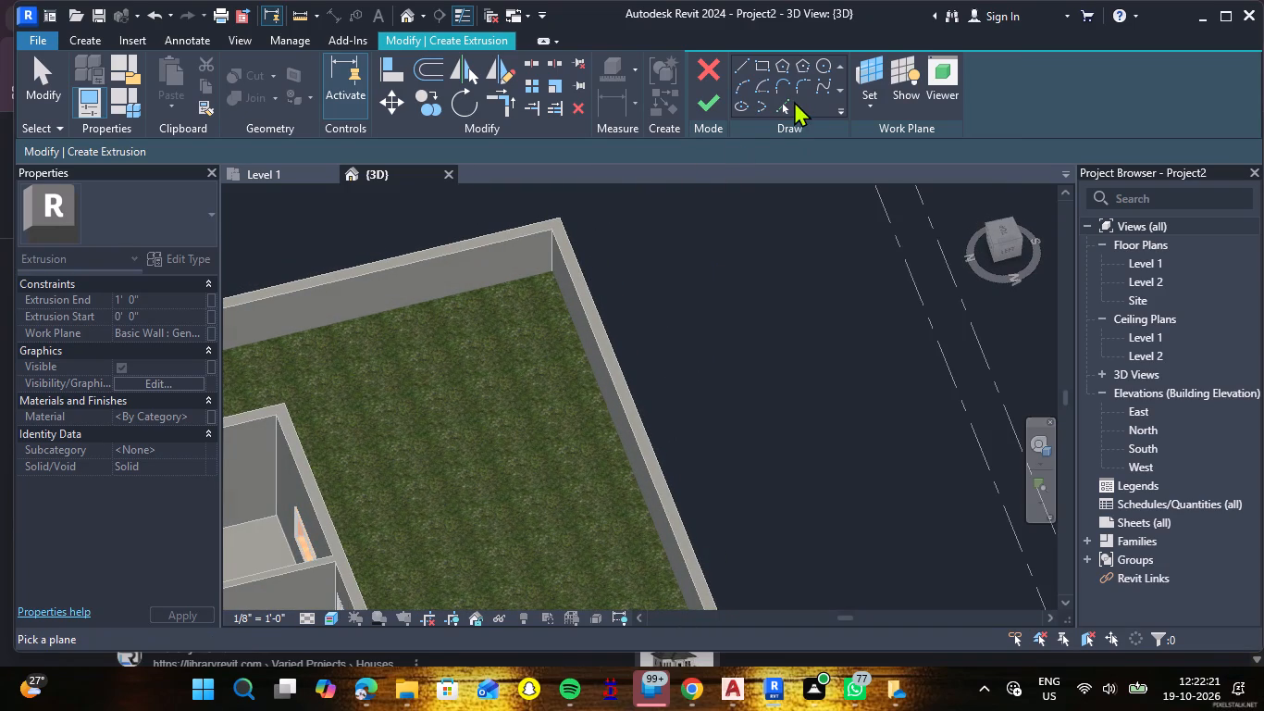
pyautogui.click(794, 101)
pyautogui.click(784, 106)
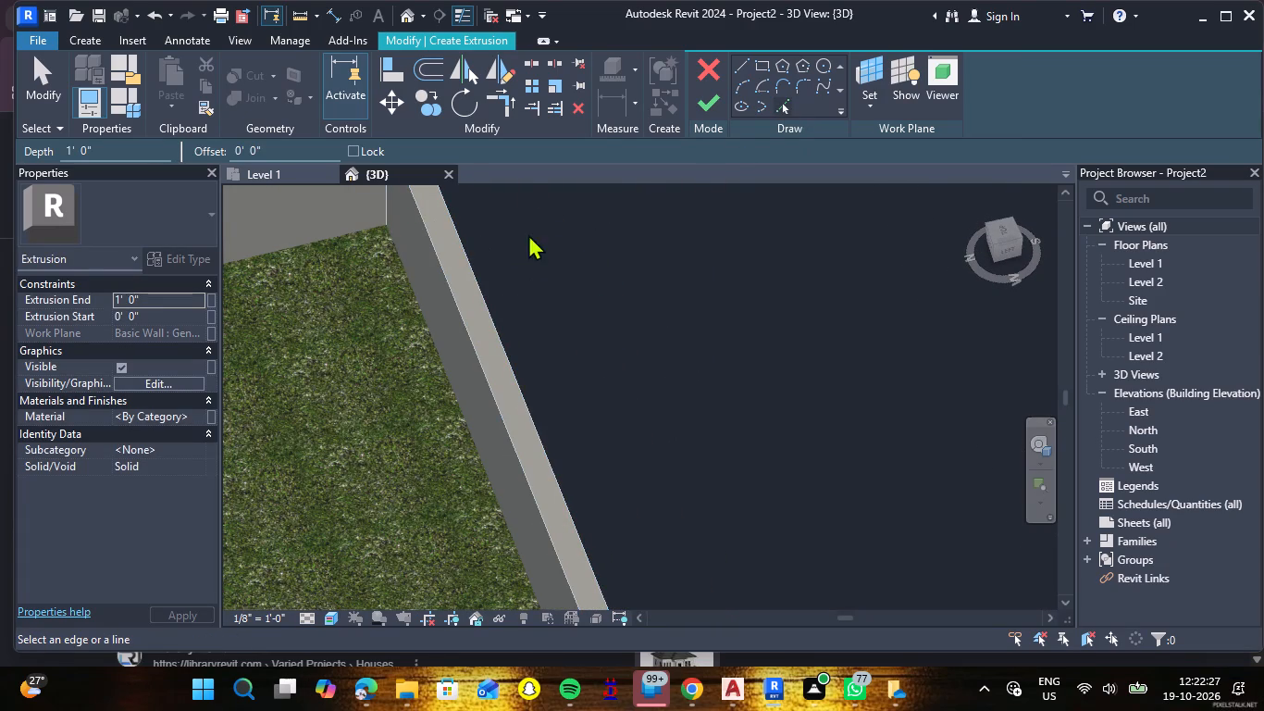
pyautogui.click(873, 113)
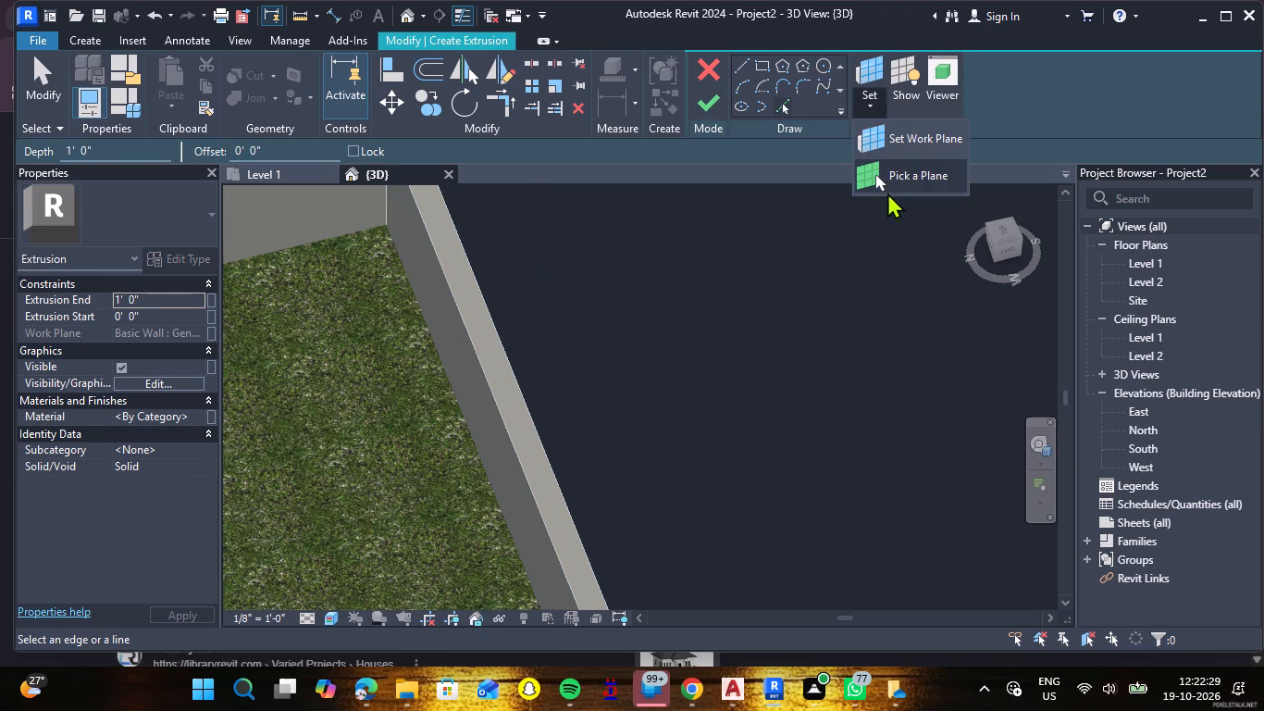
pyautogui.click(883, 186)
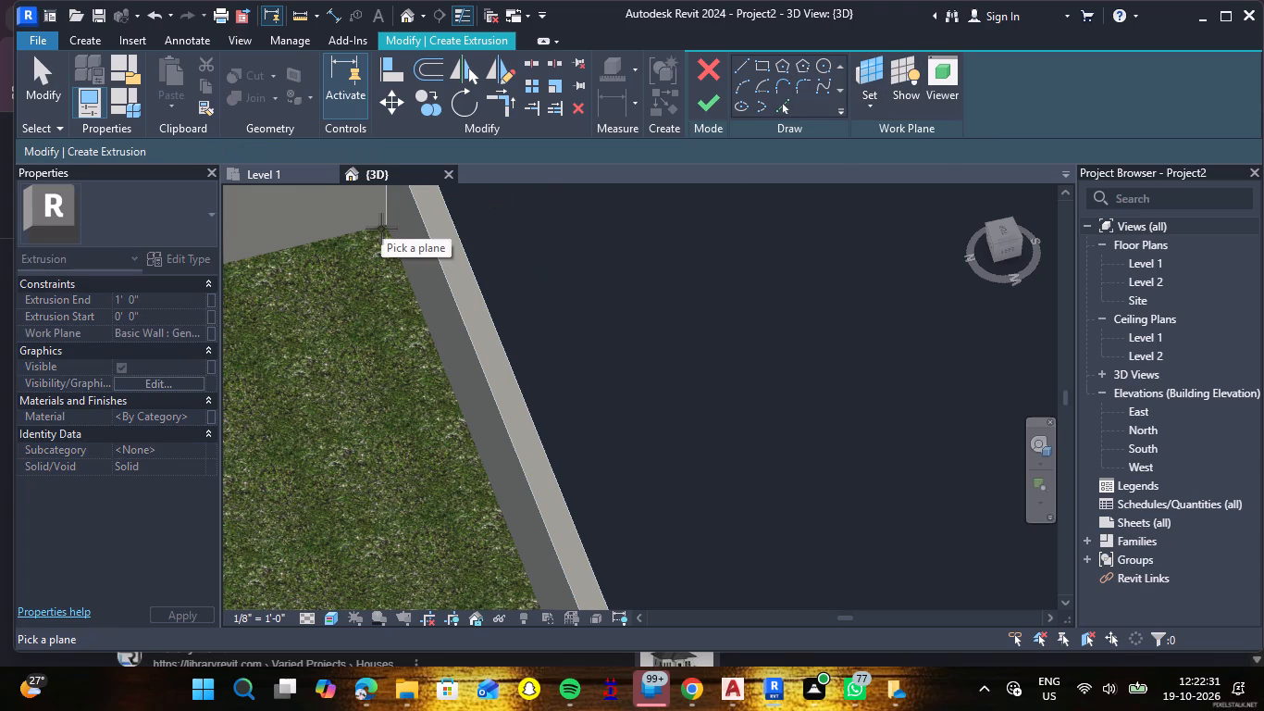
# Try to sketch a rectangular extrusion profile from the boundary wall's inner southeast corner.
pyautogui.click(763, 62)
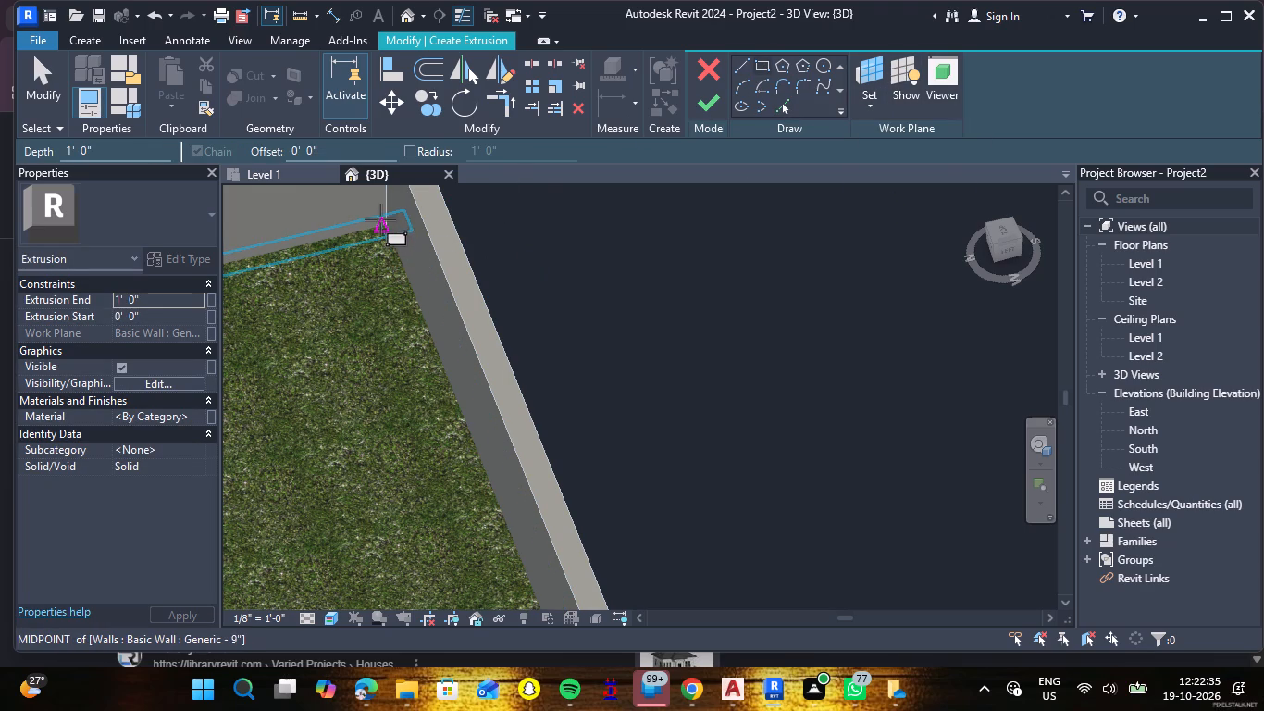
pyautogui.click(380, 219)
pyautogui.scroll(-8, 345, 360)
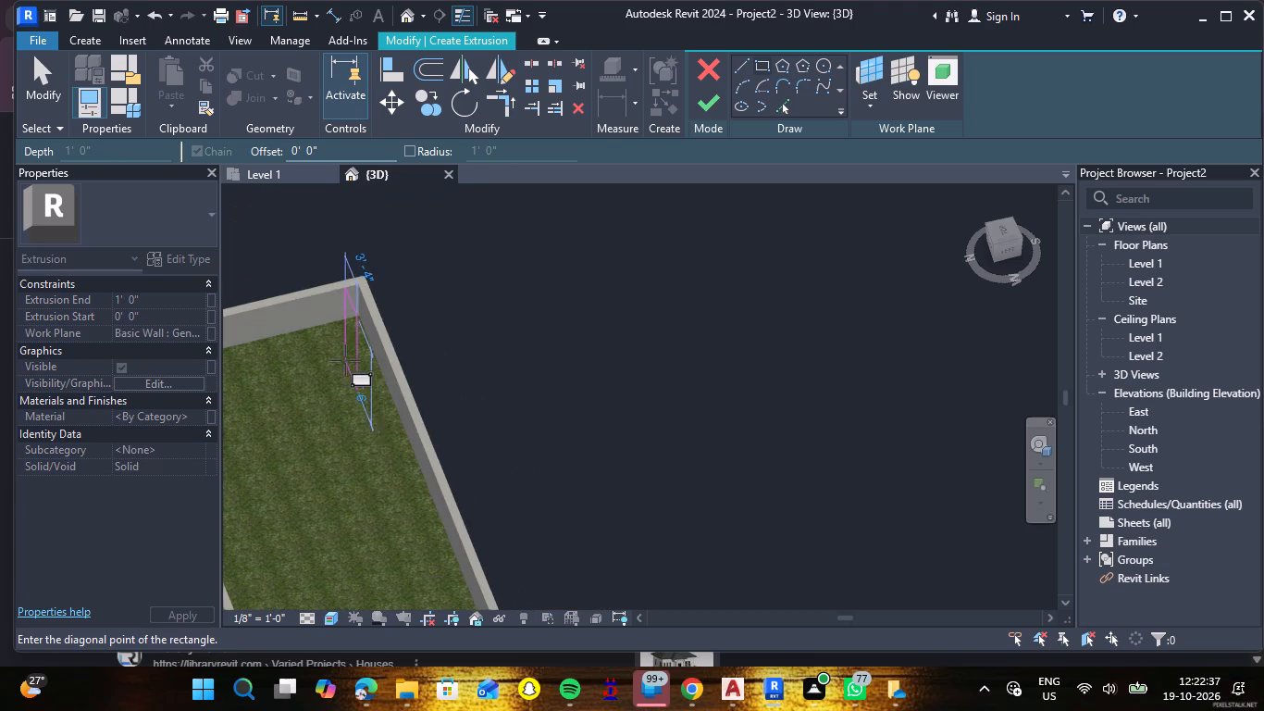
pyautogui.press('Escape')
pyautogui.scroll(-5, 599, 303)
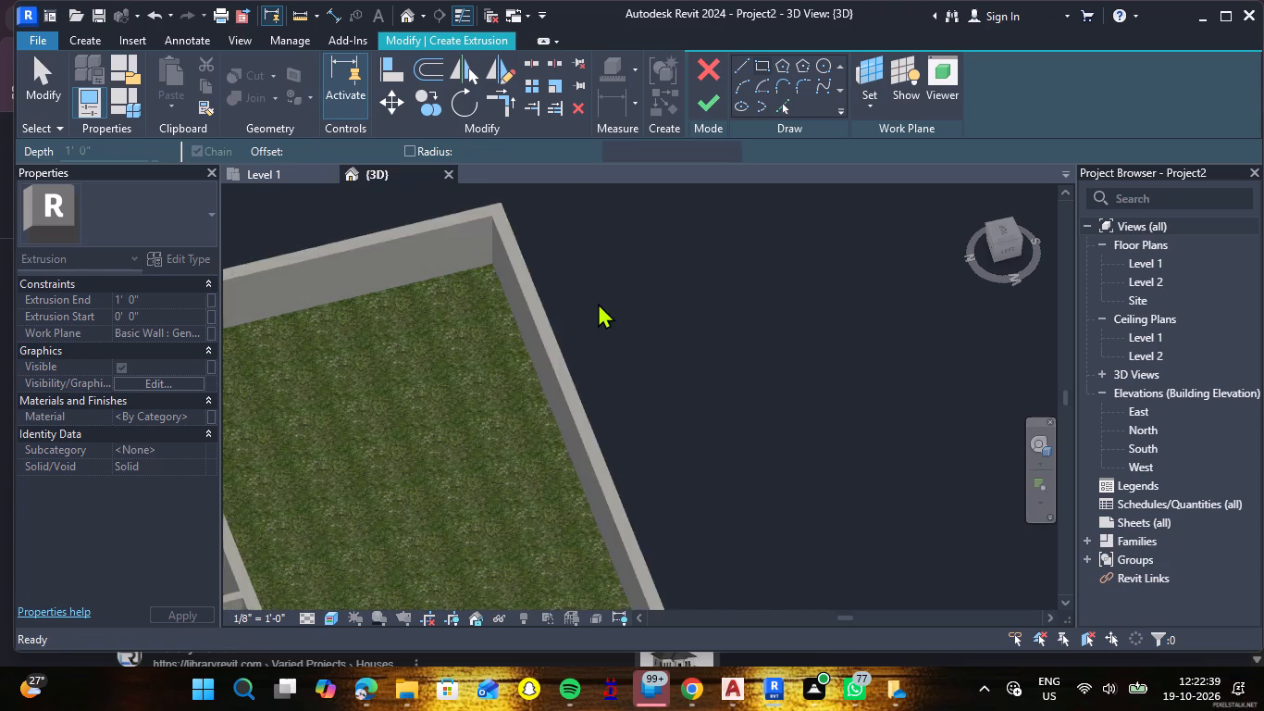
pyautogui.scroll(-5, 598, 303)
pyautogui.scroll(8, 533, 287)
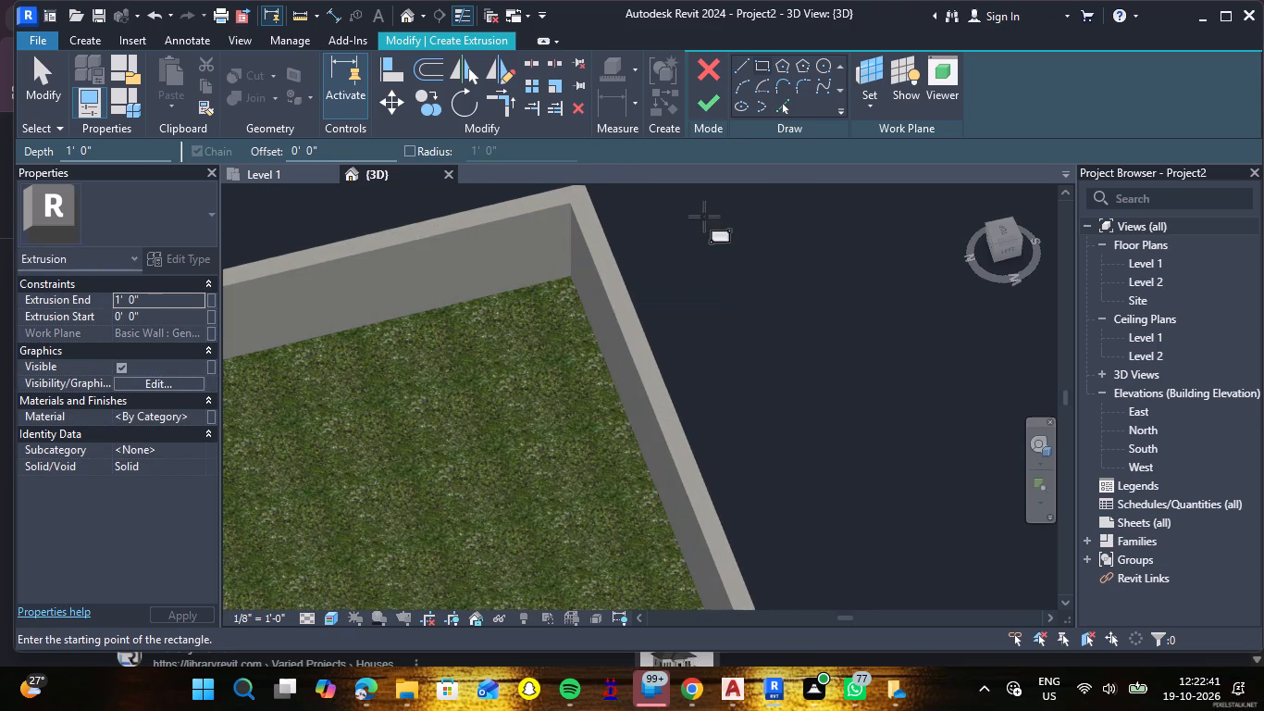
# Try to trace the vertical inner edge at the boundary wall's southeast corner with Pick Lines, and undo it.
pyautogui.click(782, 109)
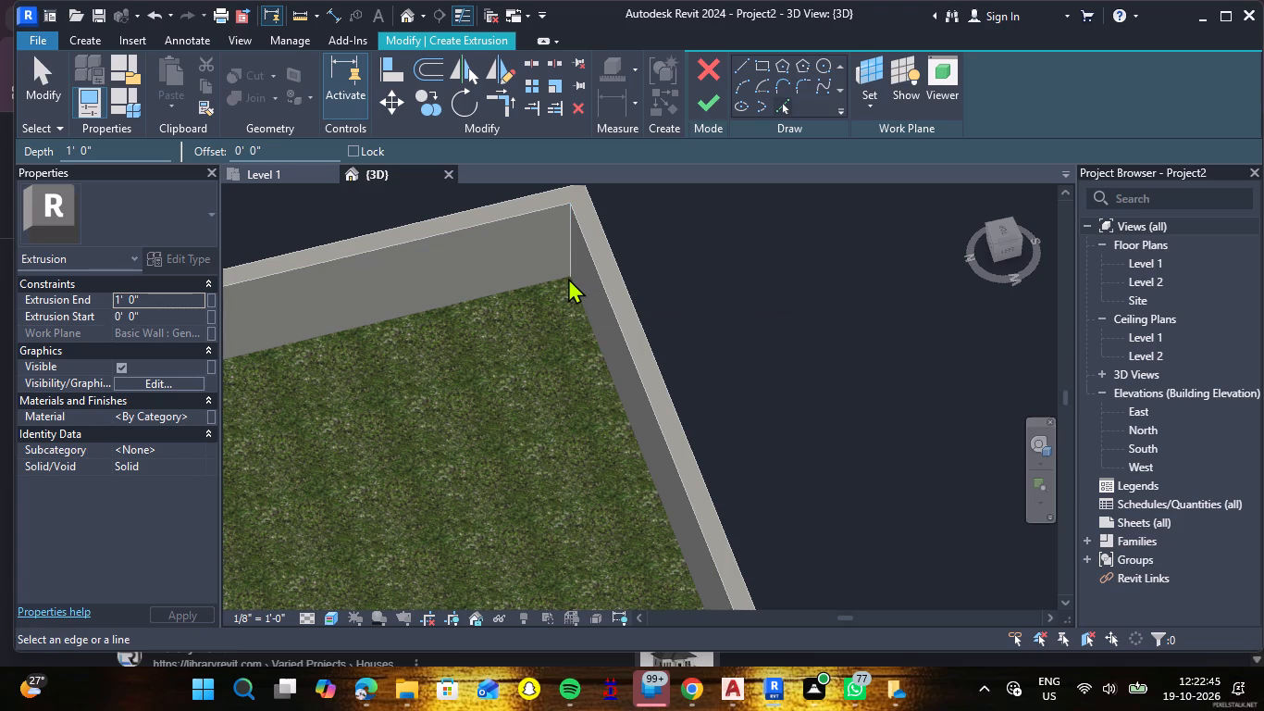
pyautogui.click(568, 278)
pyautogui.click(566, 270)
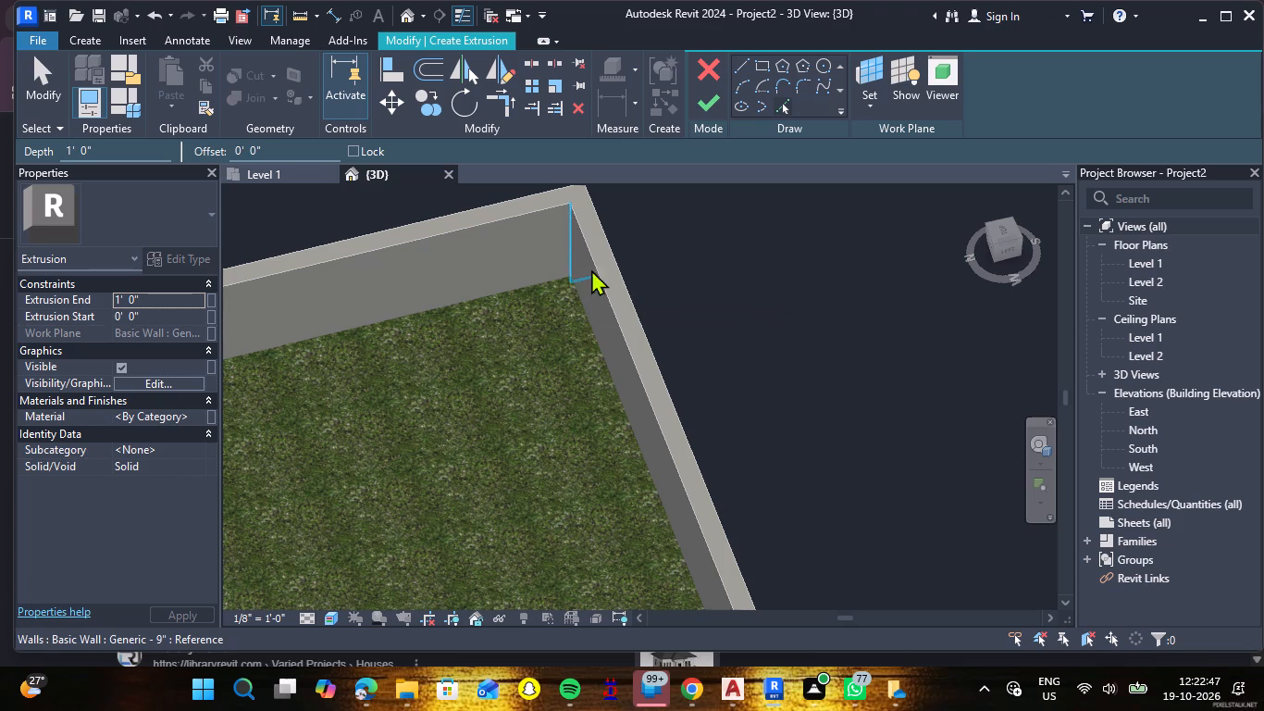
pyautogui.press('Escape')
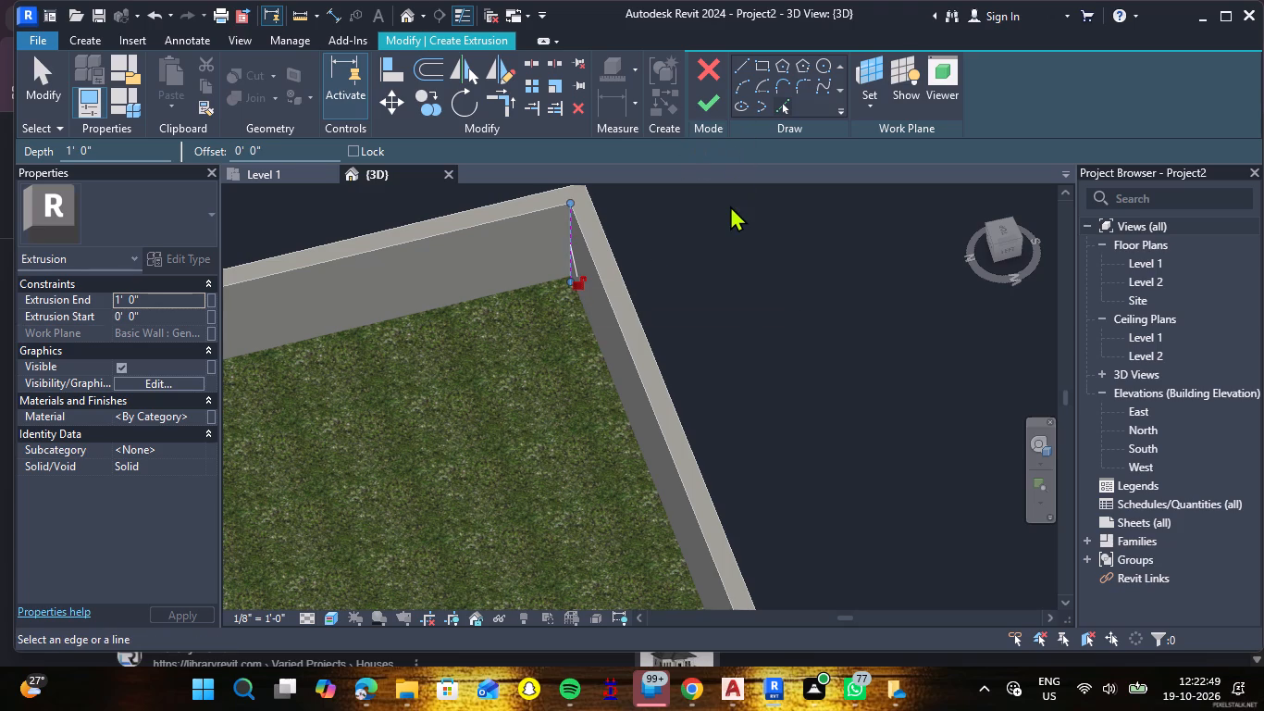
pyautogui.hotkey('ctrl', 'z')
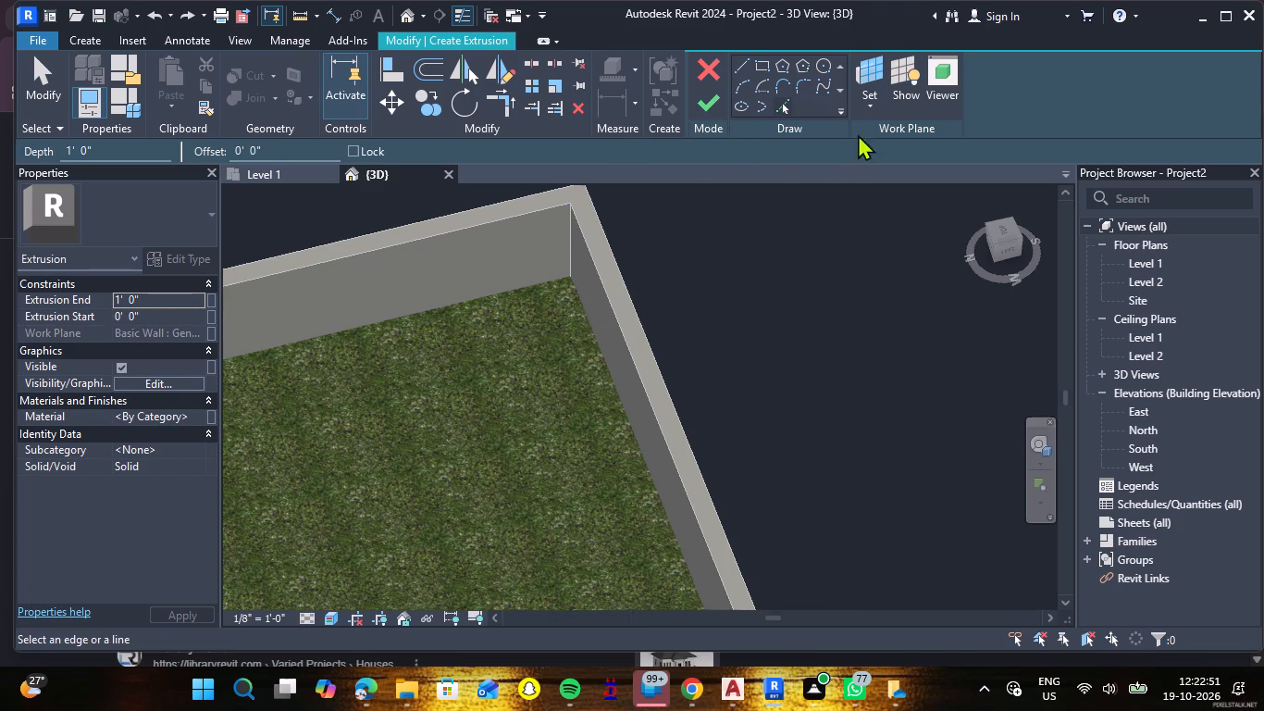
# Set the south boundary wall's inner face as the work plane and try a rectangle from the inner southeast corner.
pyautogui.click(880, 105)
pyautogui.click(882, 184)
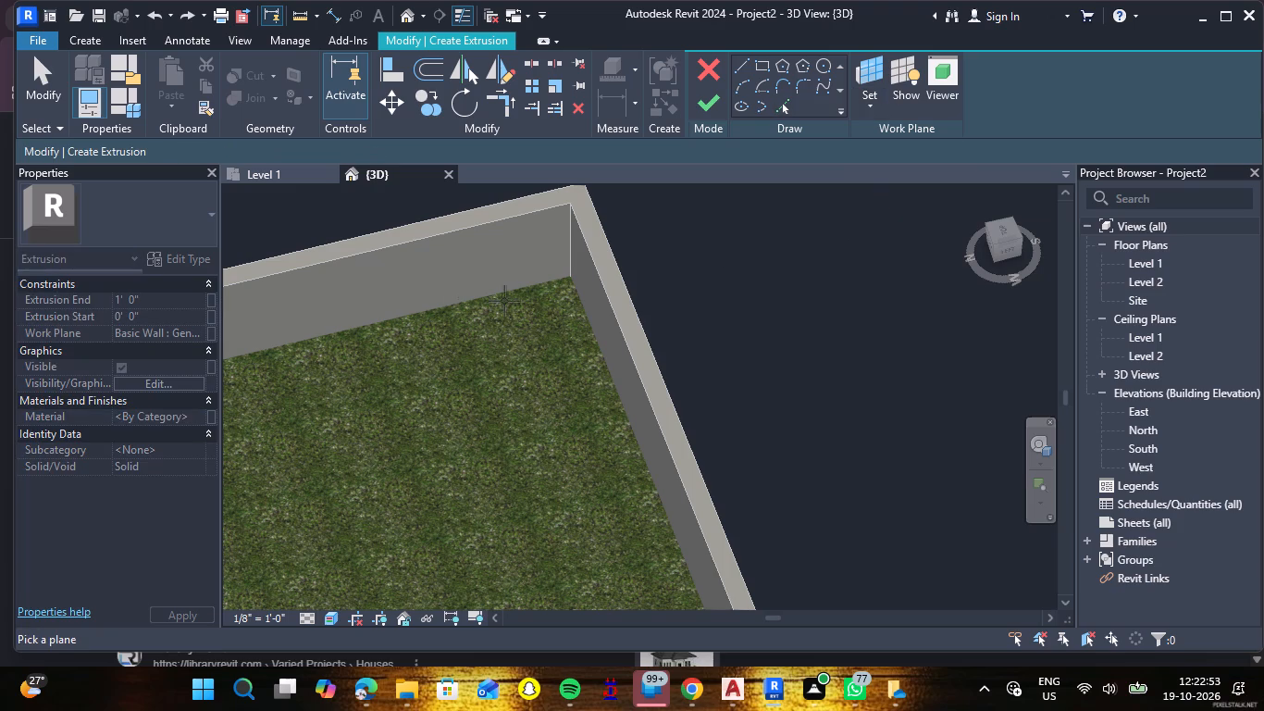
pyautogui.click(567, 276)
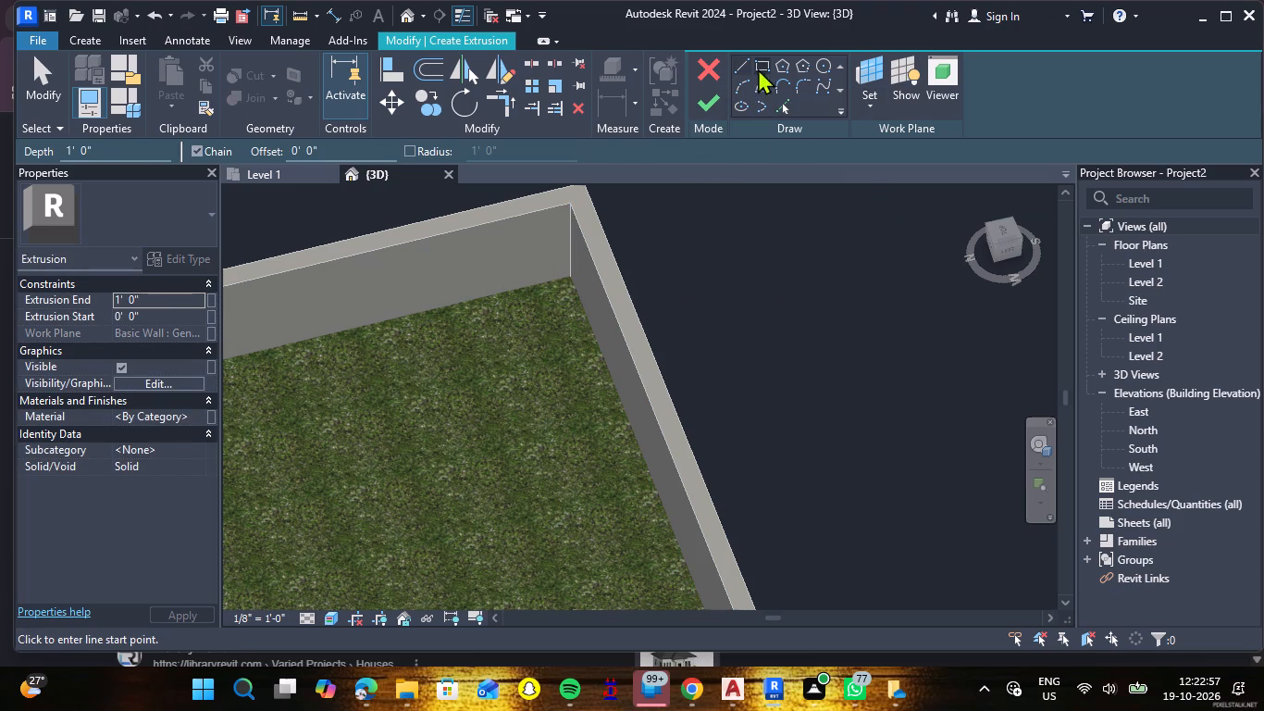
pyautogui.click(759, 65)
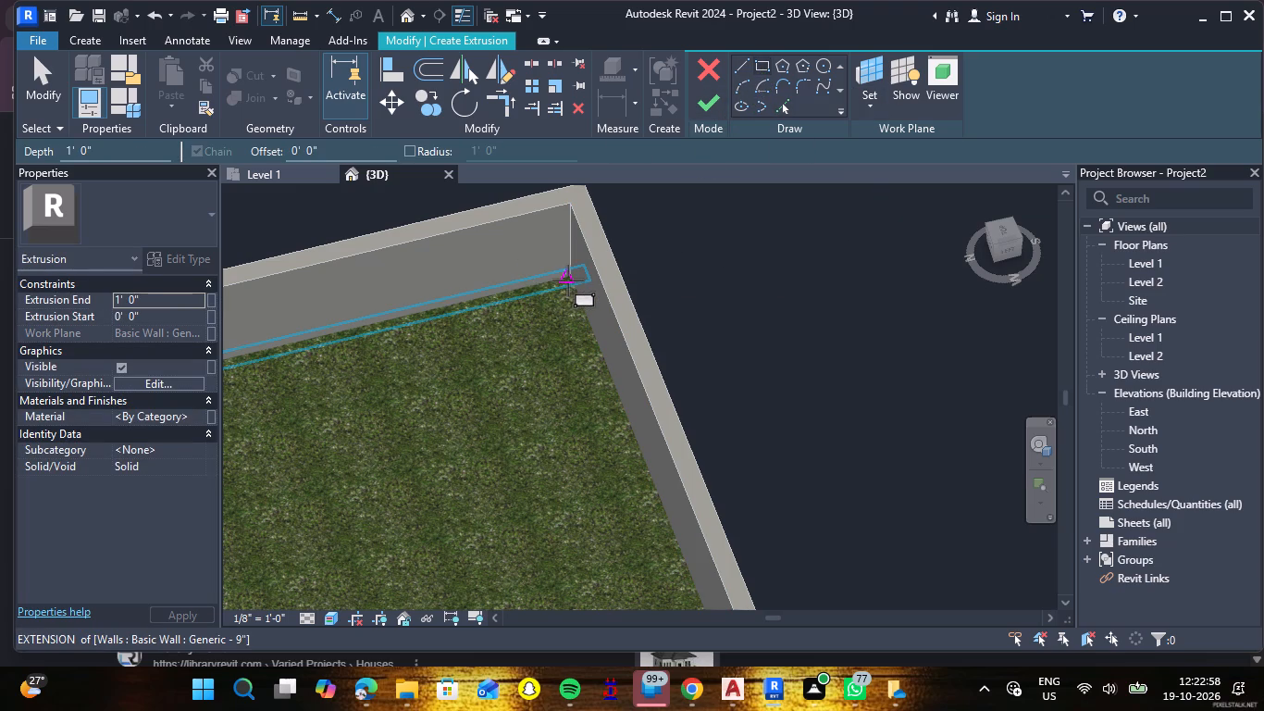
pyautogui.click(568, 281)
pyautogui.press('Escape')
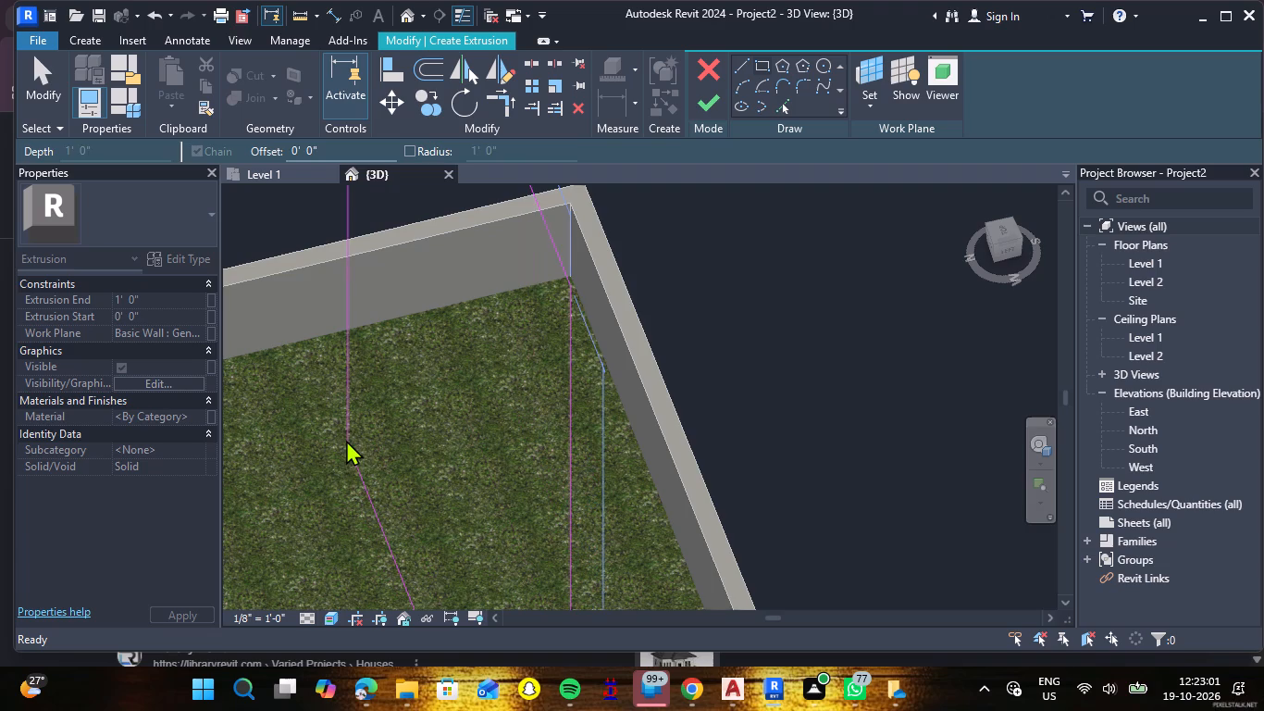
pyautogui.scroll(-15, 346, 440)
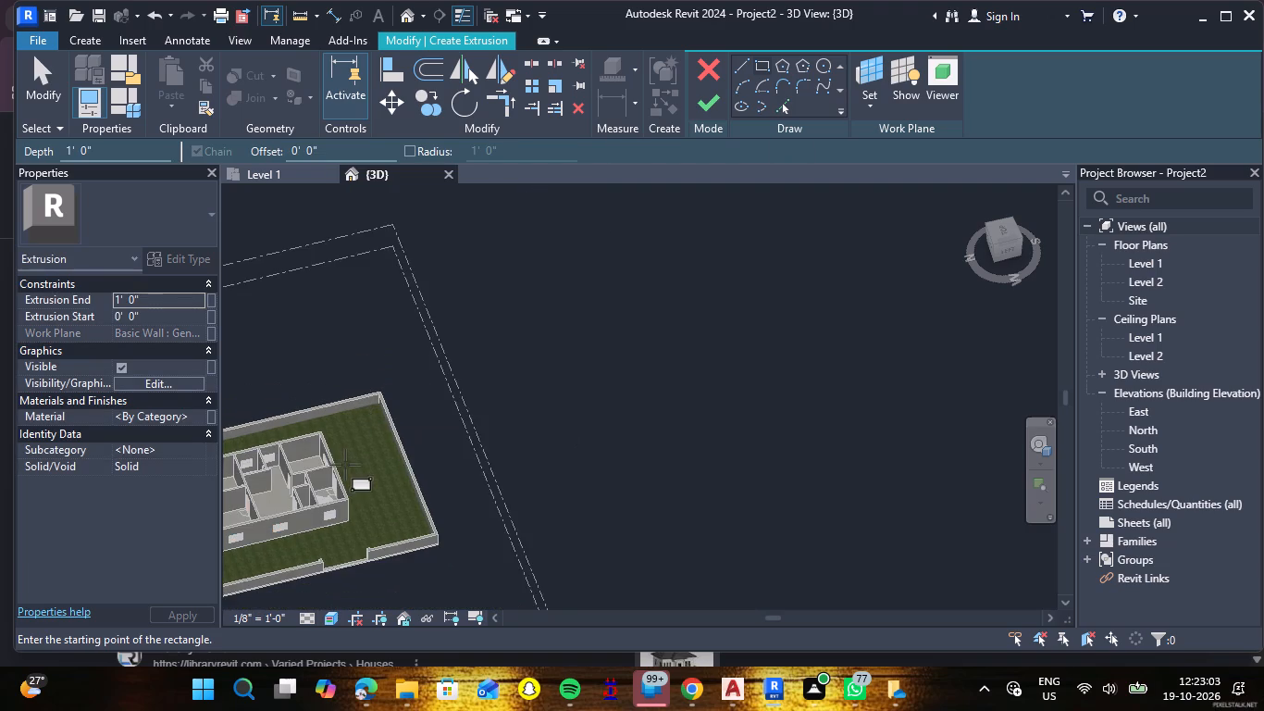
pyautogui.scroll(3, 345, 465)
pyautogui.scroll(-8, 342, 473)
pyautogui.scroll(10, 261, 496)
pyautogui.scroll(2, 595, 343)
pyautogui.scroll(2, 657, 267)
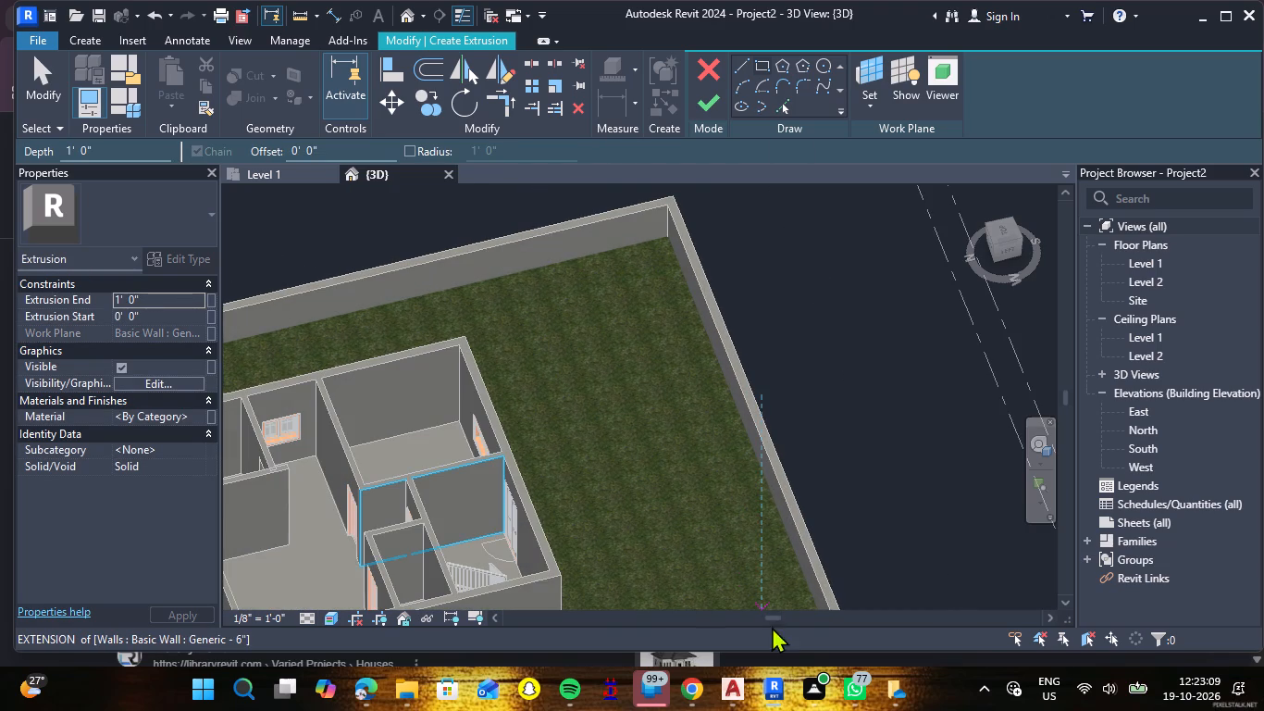
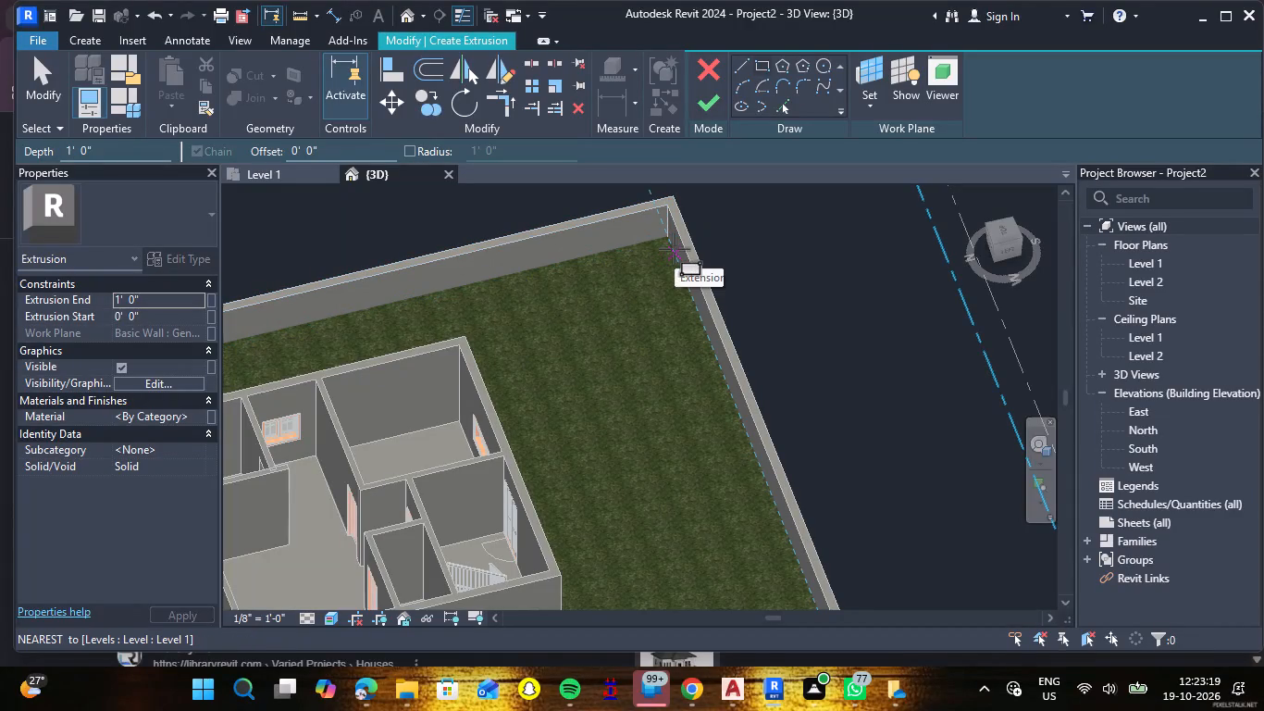
# Set the extrusion's work plane to the grass floor surface at the inner corner of the boundary wall.
pyautogui.click(675, 249)
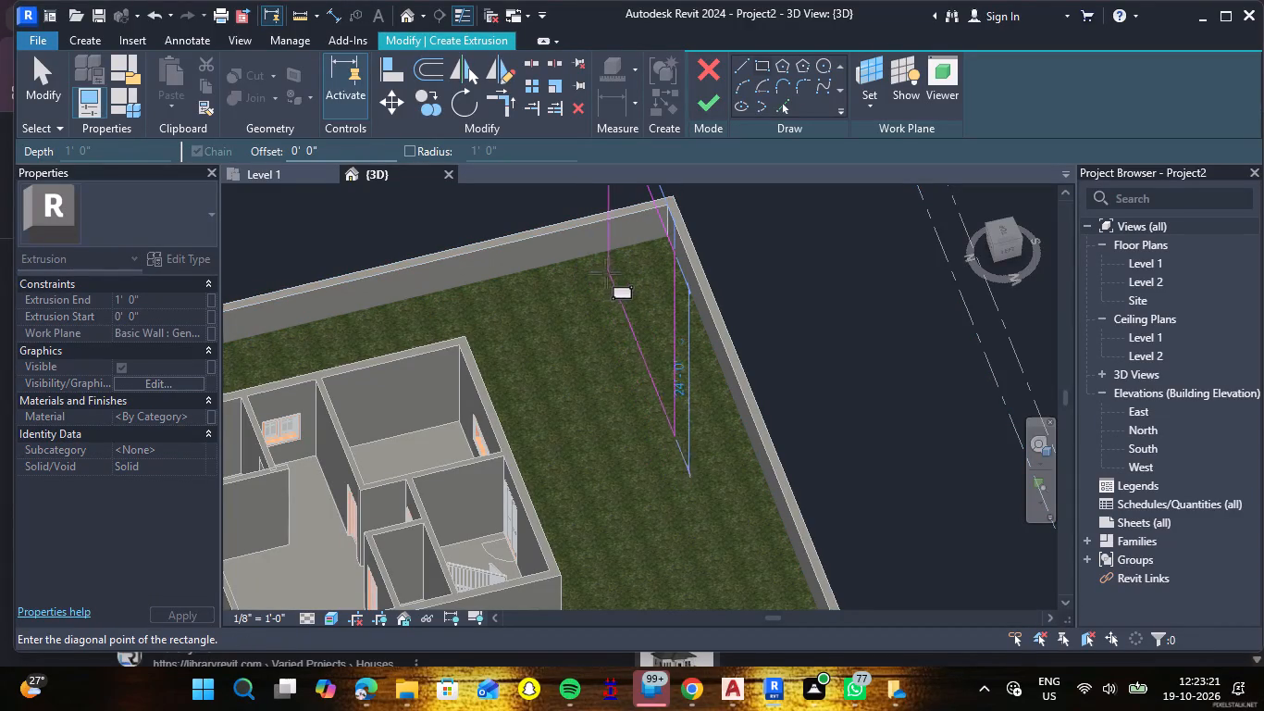
pyautogui.press('Escape')
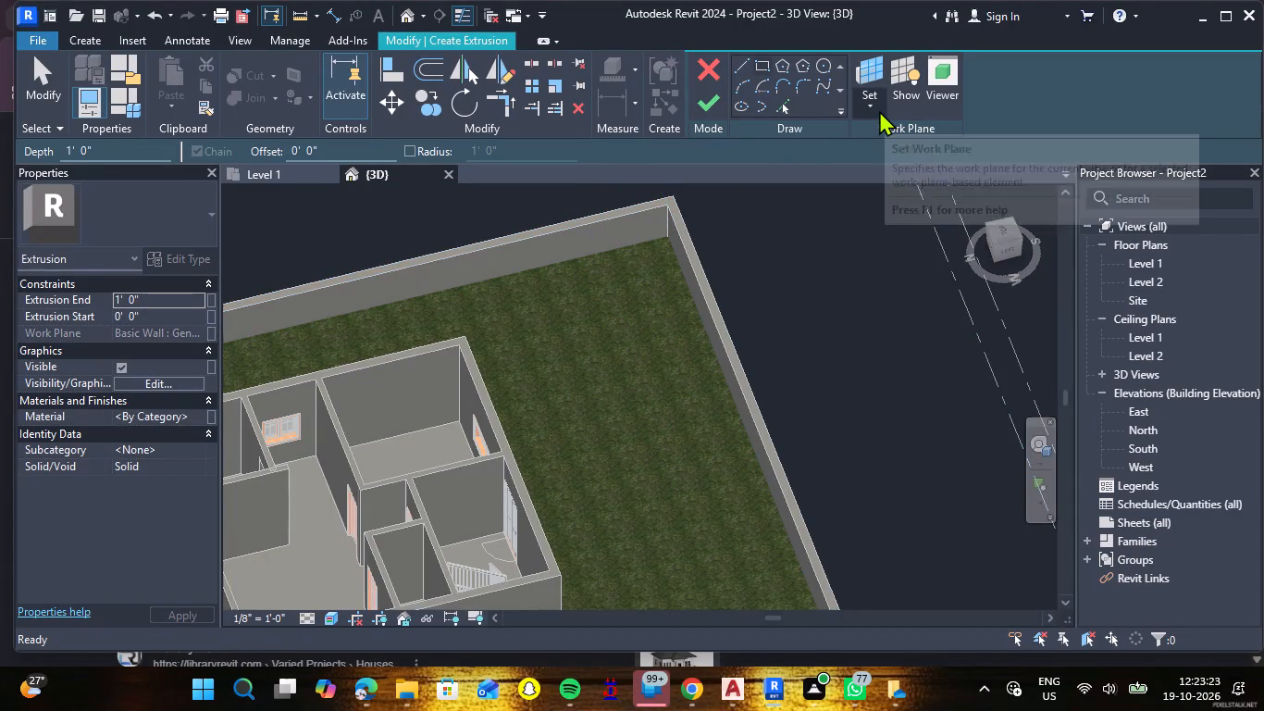
pyautogui.click(879, 110)
pyautogui.click(885, 179)
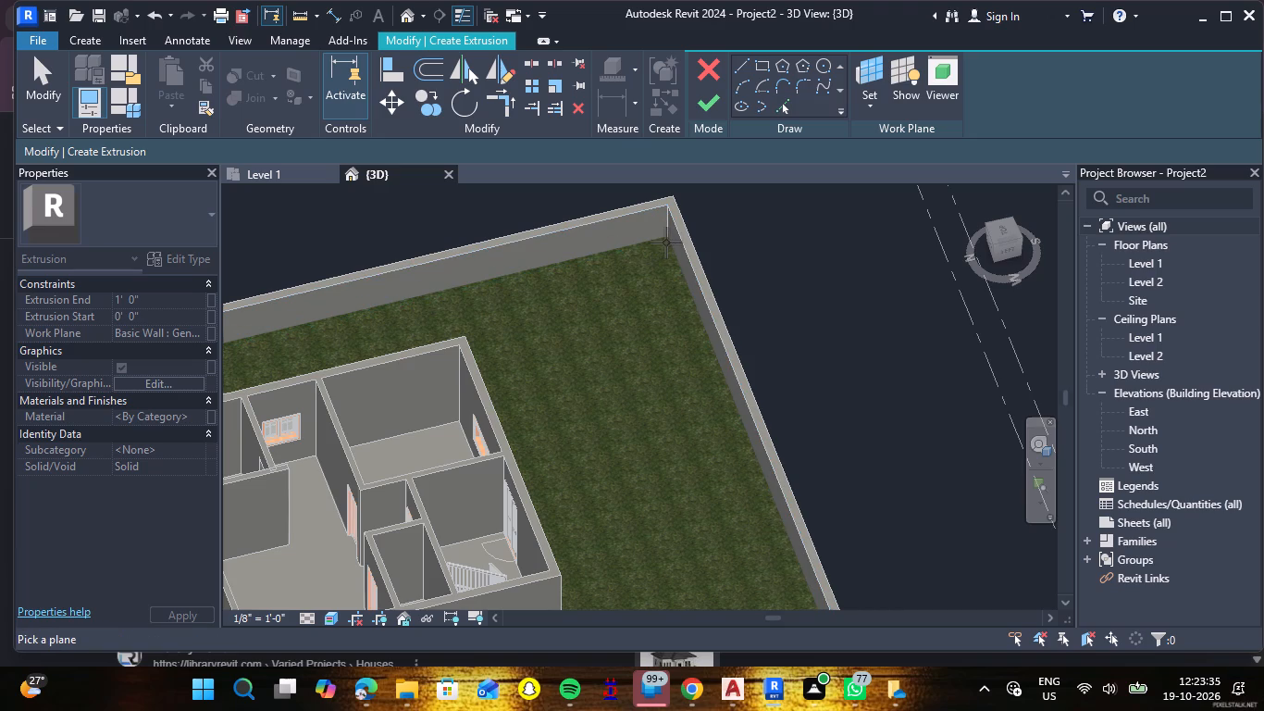
pyautogui.click(664, 238)
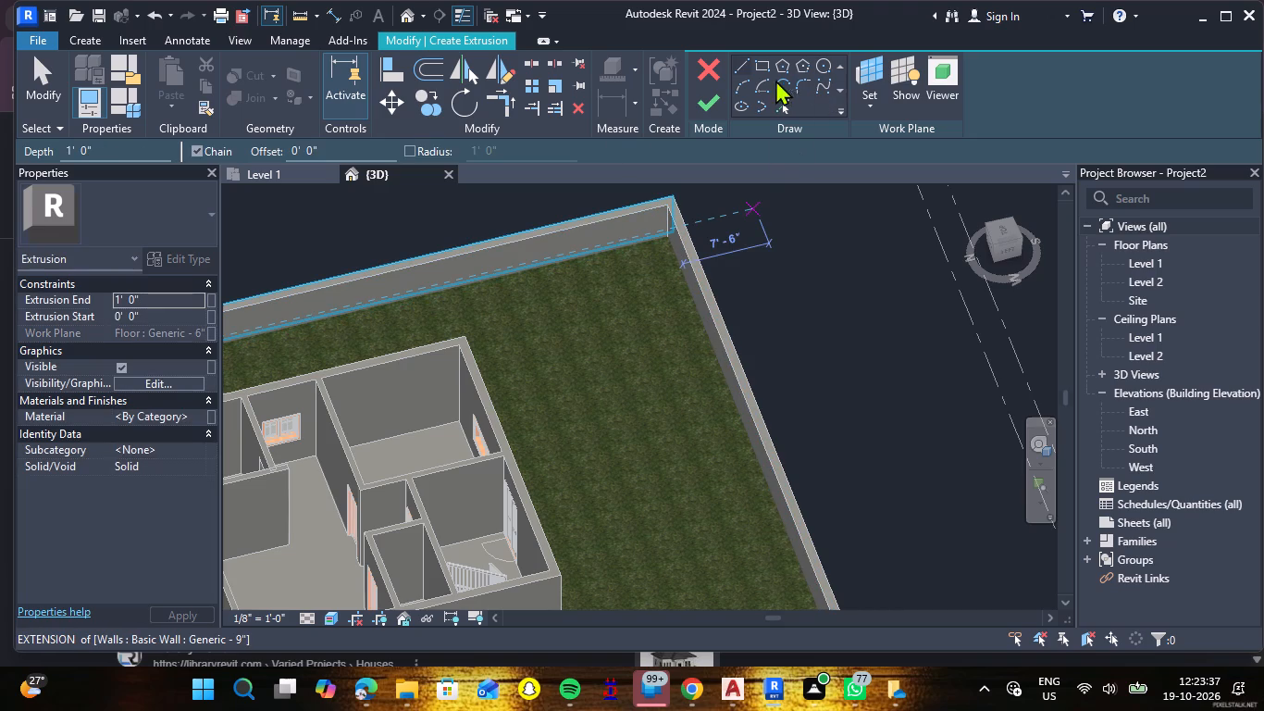
# Extrude a rectangle about 17' by 39'-4" from the boundary wall's inner corner, beside the house, with a 1' depth.
pyautogui.click(759, 69)
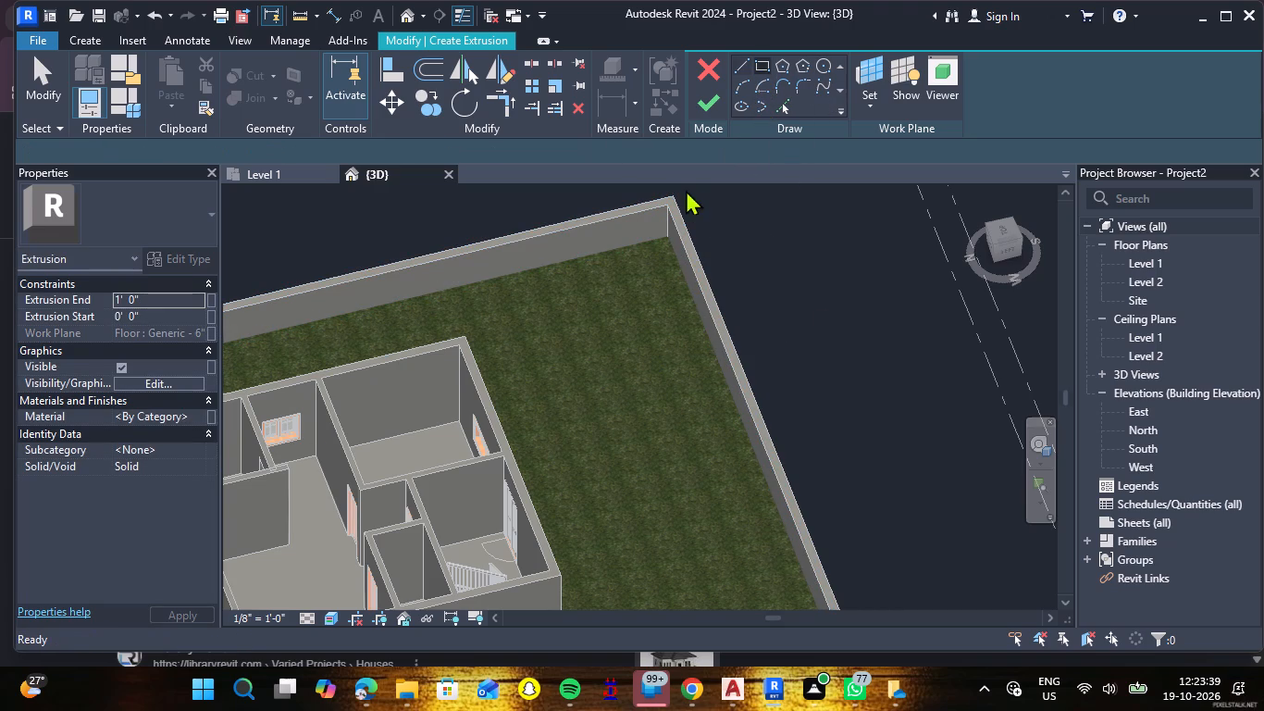
pyautogui.click(667, 239)
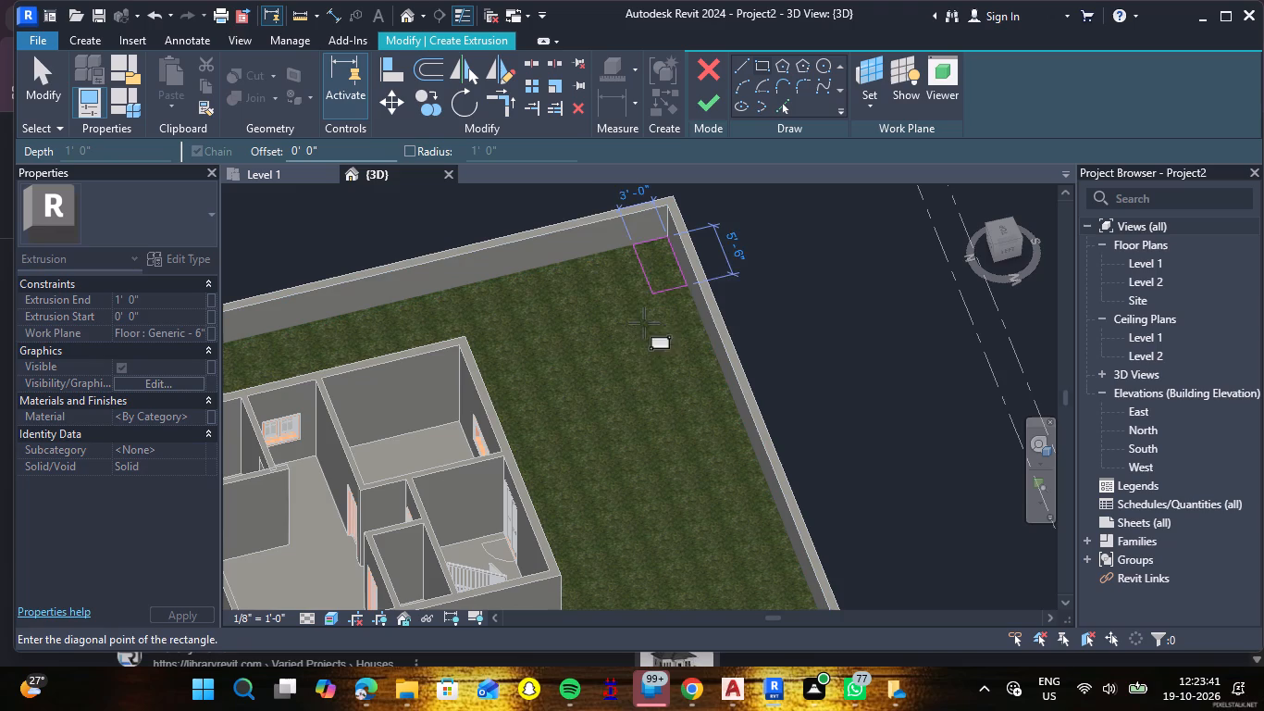
pyautogui.scroll(-5, 608, 417)
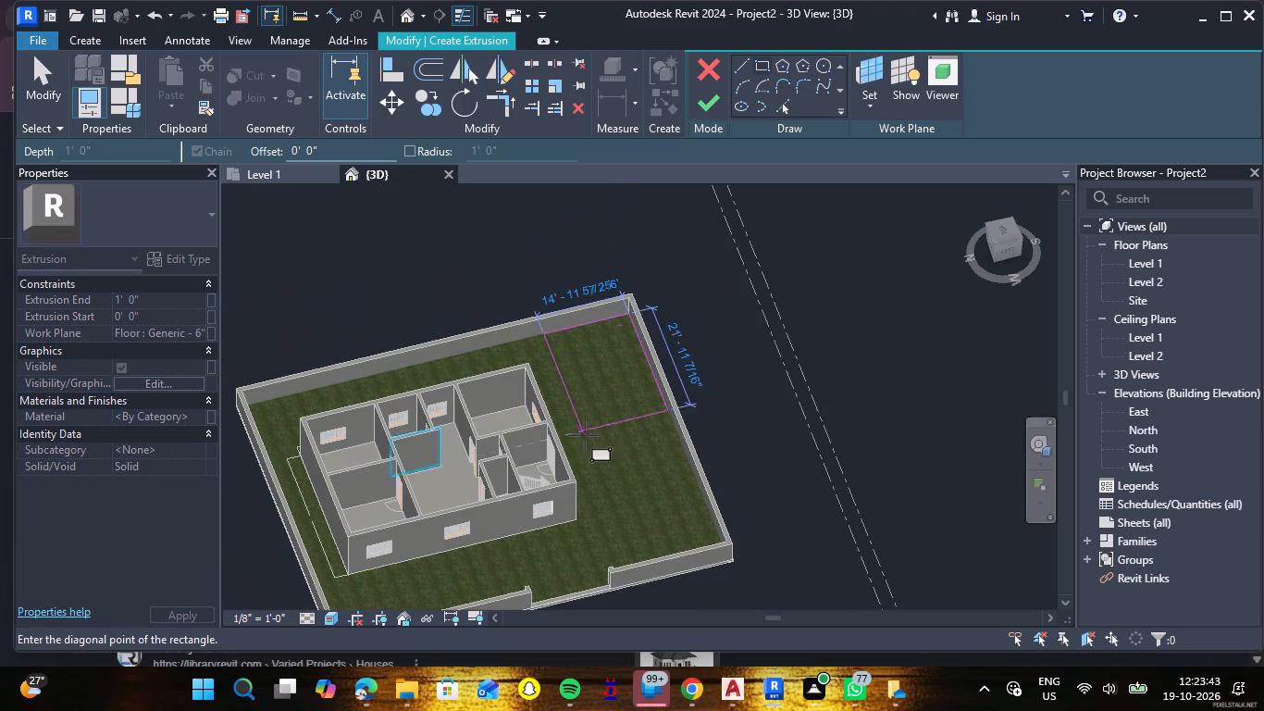
pyautogui.click(600, 509)
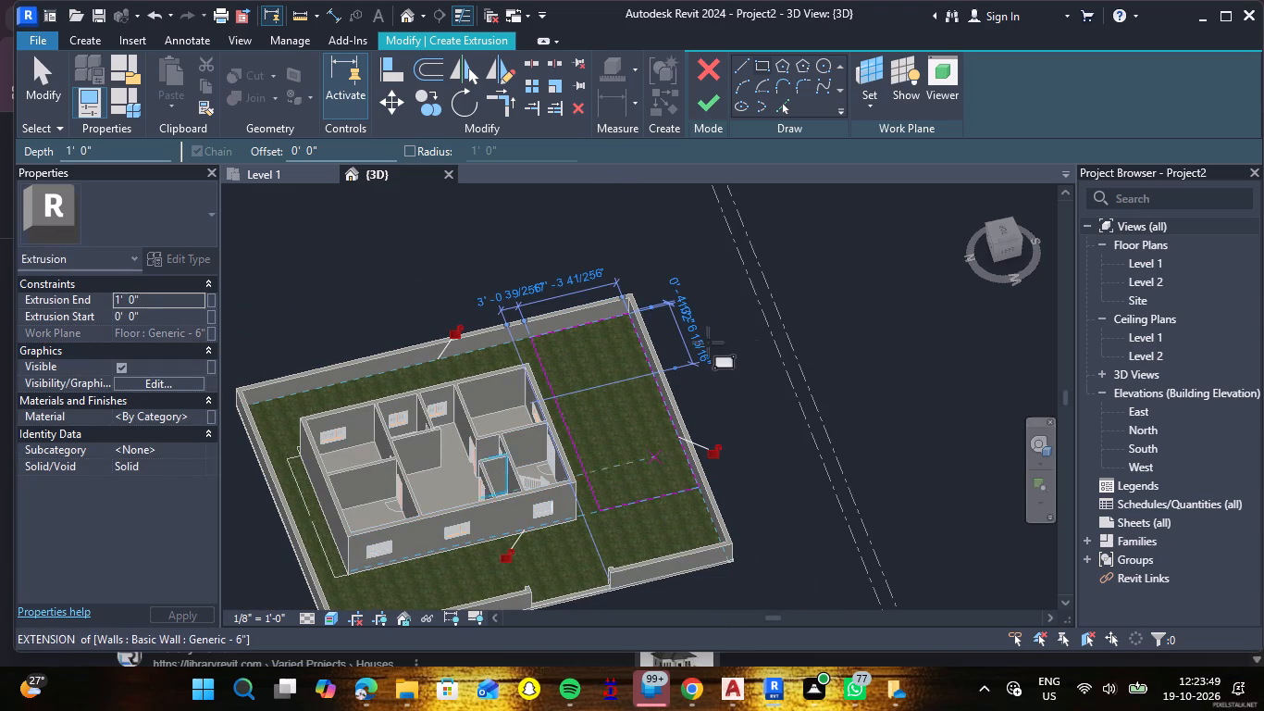
pyautogui.press('Escape')
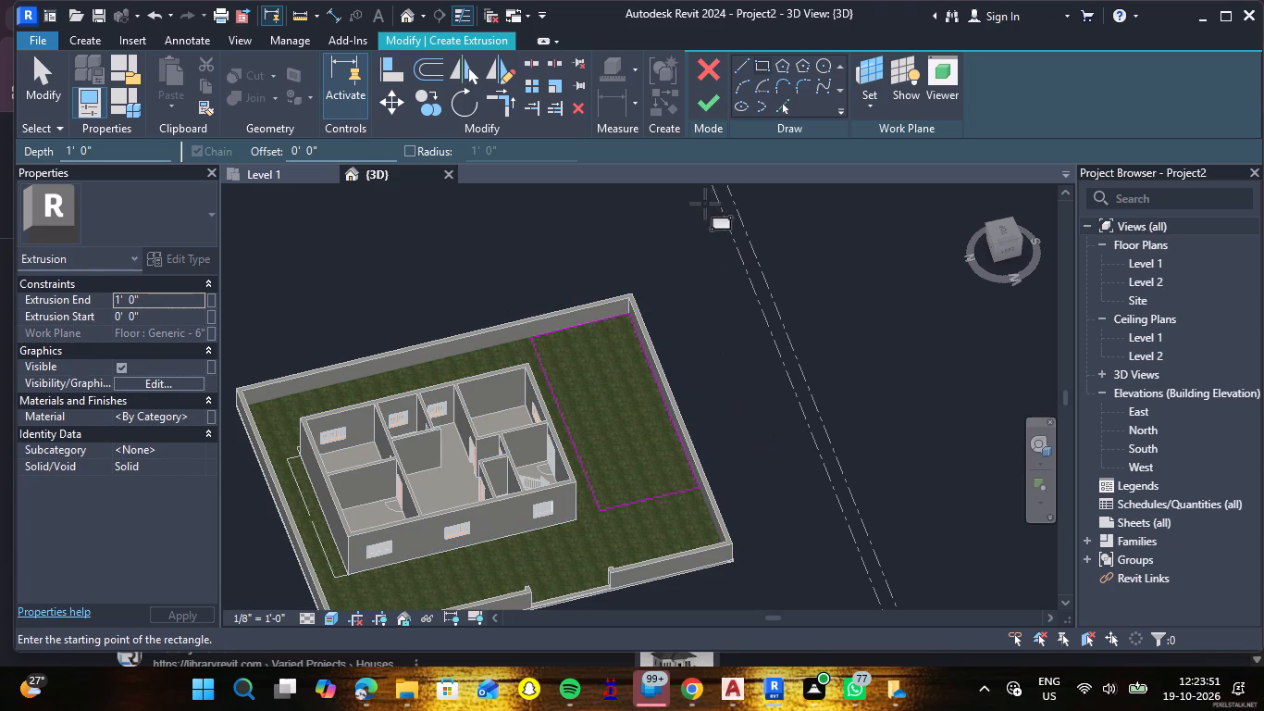
pyautogui.click(722, 104)
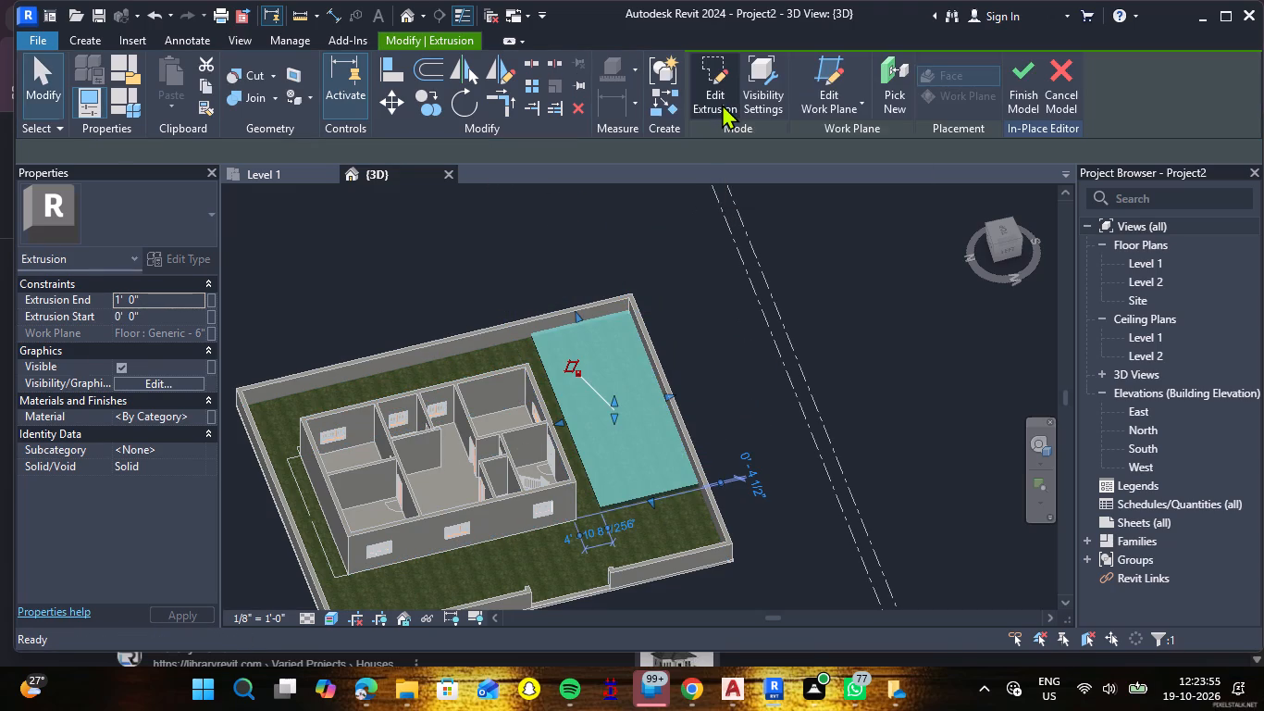
pyautogui.click(718, 355)
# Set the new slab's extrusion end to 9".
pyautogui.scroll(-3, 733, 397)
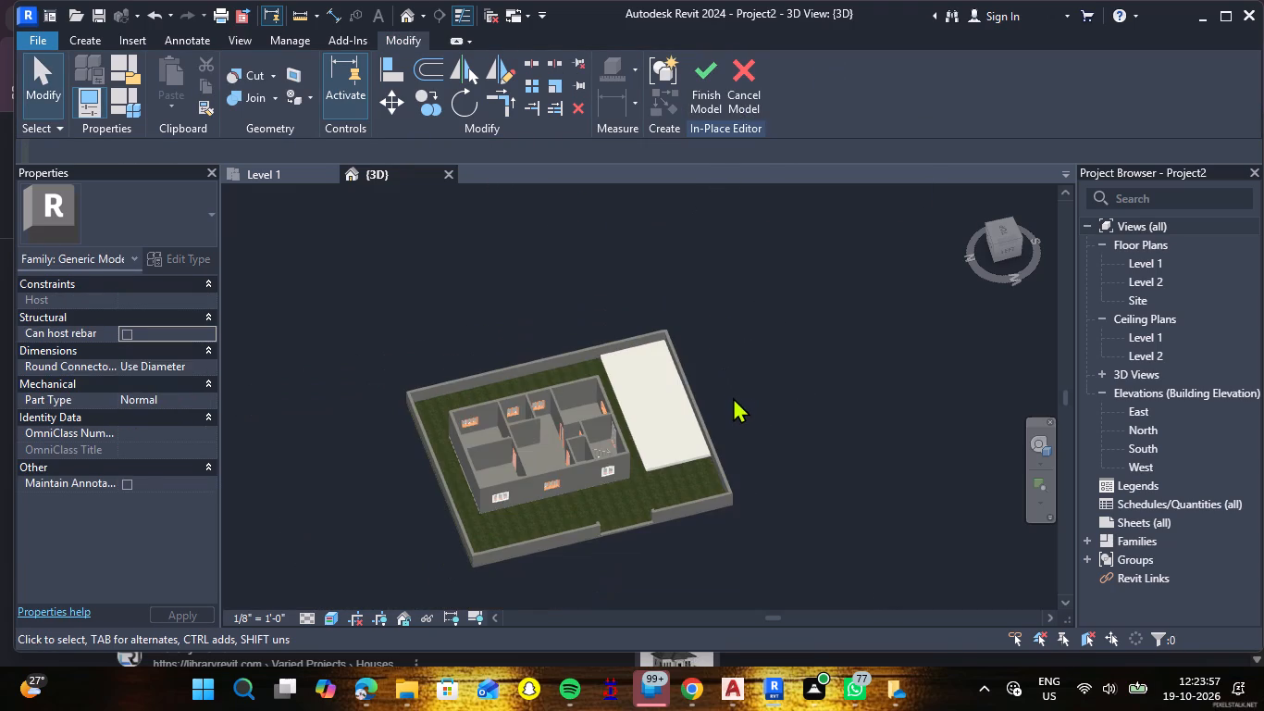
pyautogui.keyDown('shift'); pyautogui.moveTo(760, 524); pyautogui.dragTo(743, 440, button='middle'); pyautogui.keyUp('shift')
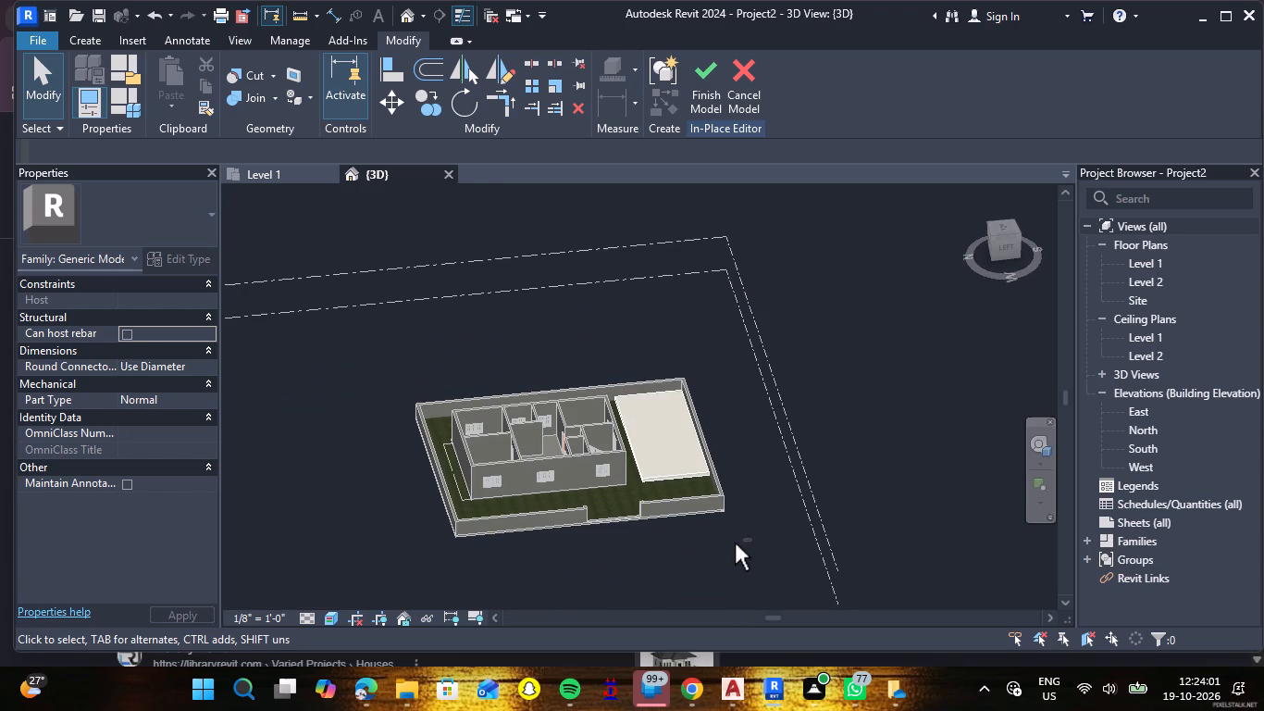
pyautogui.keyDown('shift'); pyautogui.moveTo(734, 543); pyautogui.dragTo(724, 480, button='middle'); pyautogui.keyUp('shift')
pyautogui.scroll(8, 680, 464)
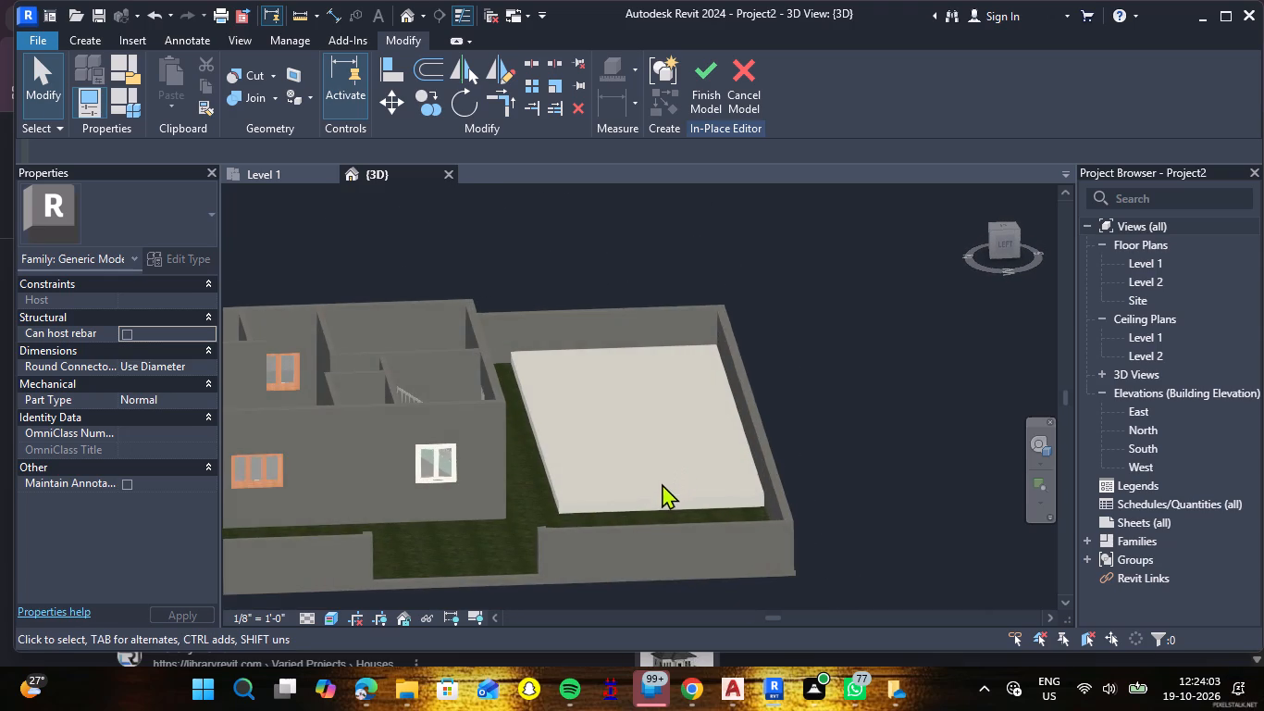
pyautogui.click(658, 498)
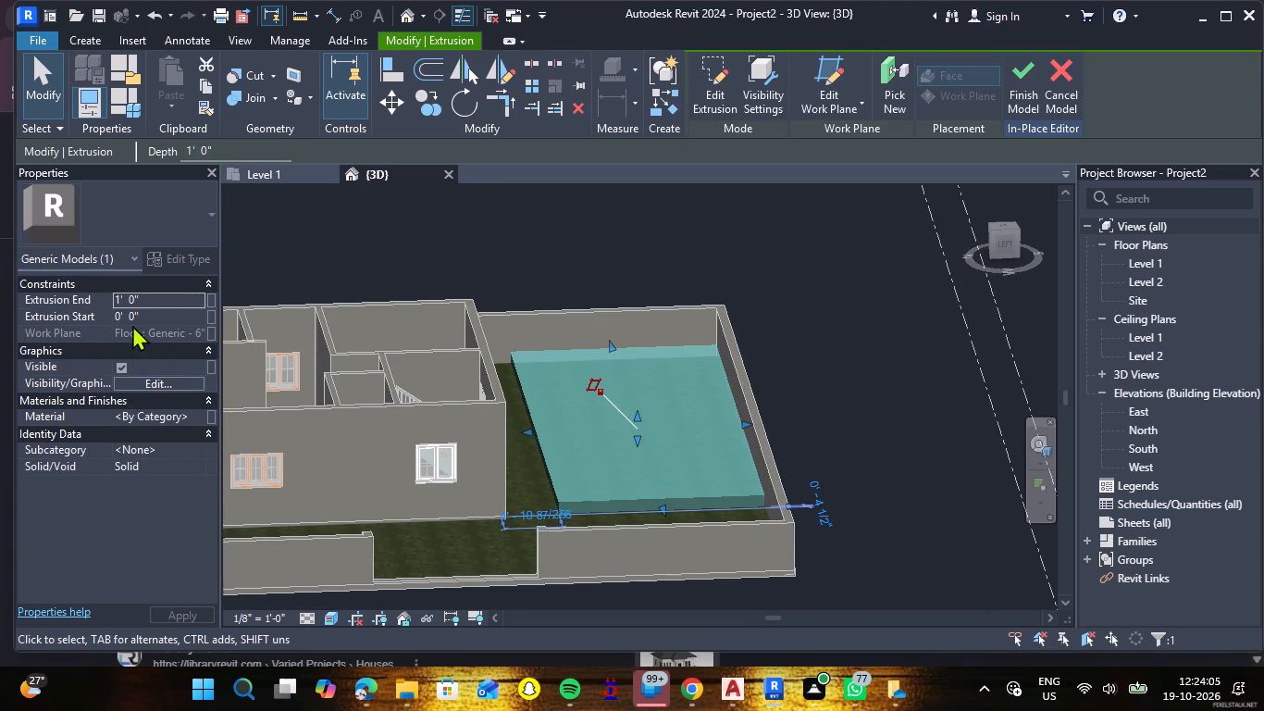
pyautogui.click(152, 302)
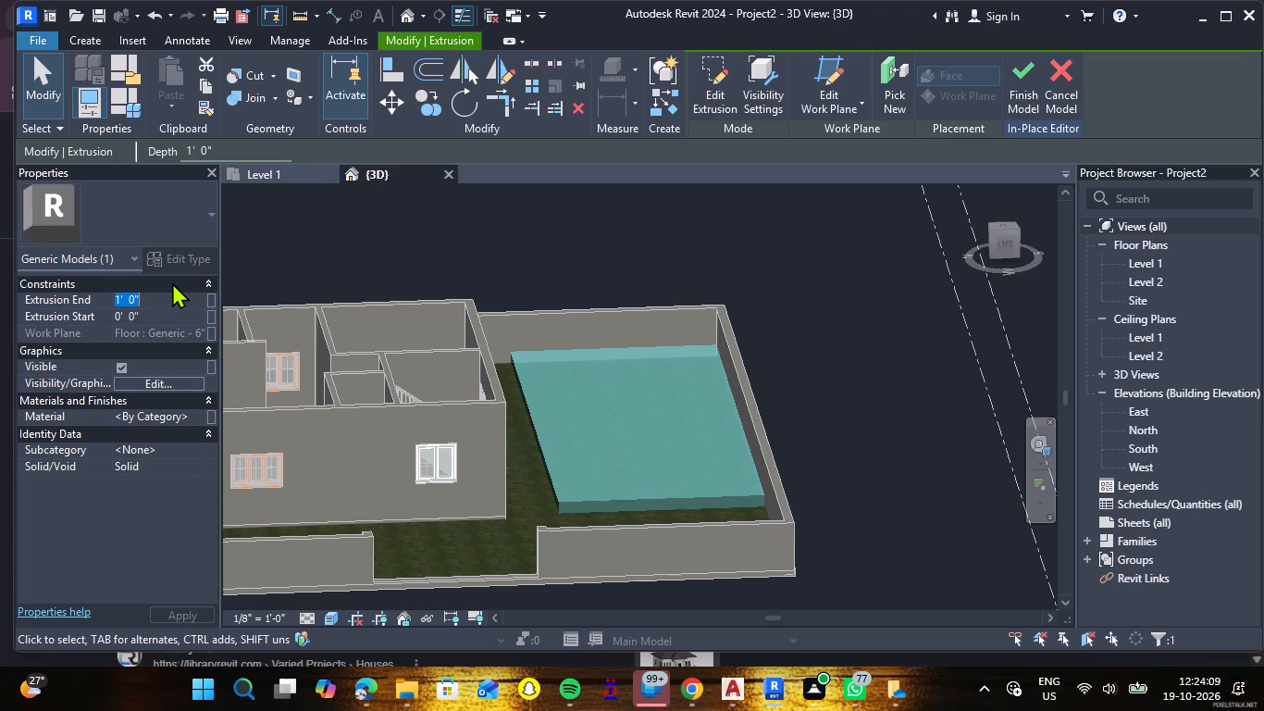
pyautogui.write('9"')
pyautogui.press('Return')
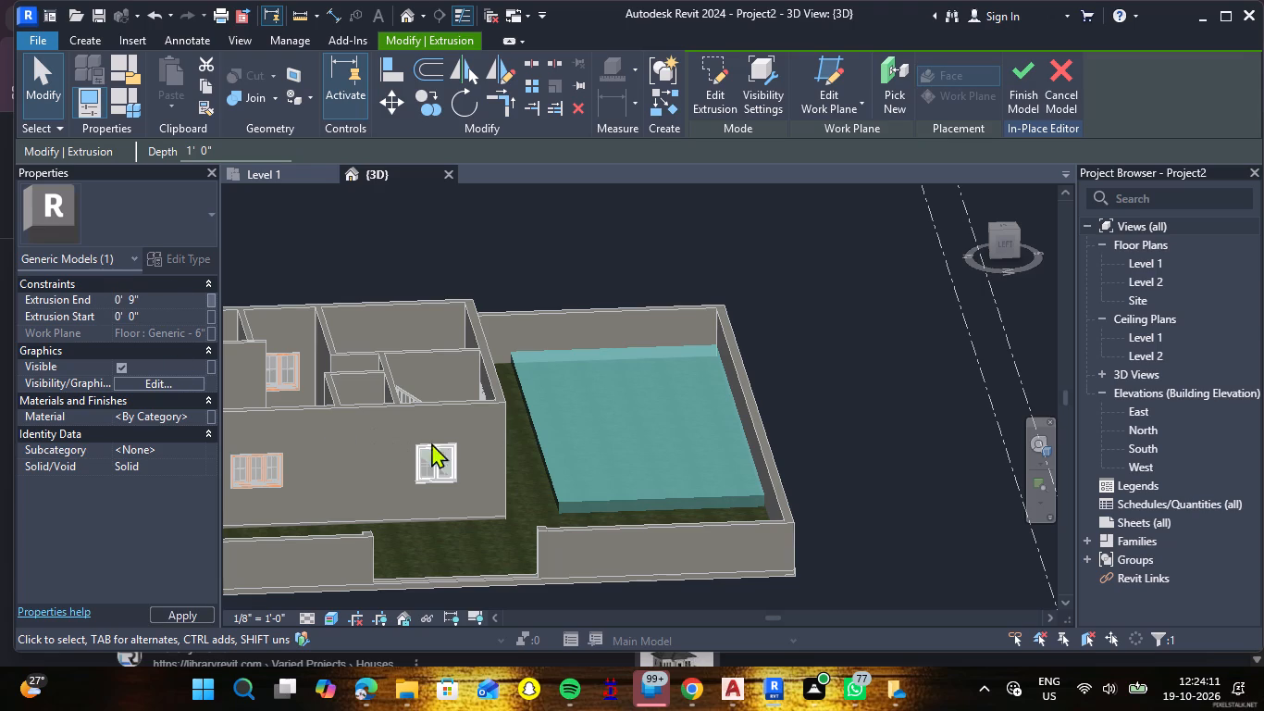
# Set the slab's extrusion end to 6".
pyautogui.click(153, 303)
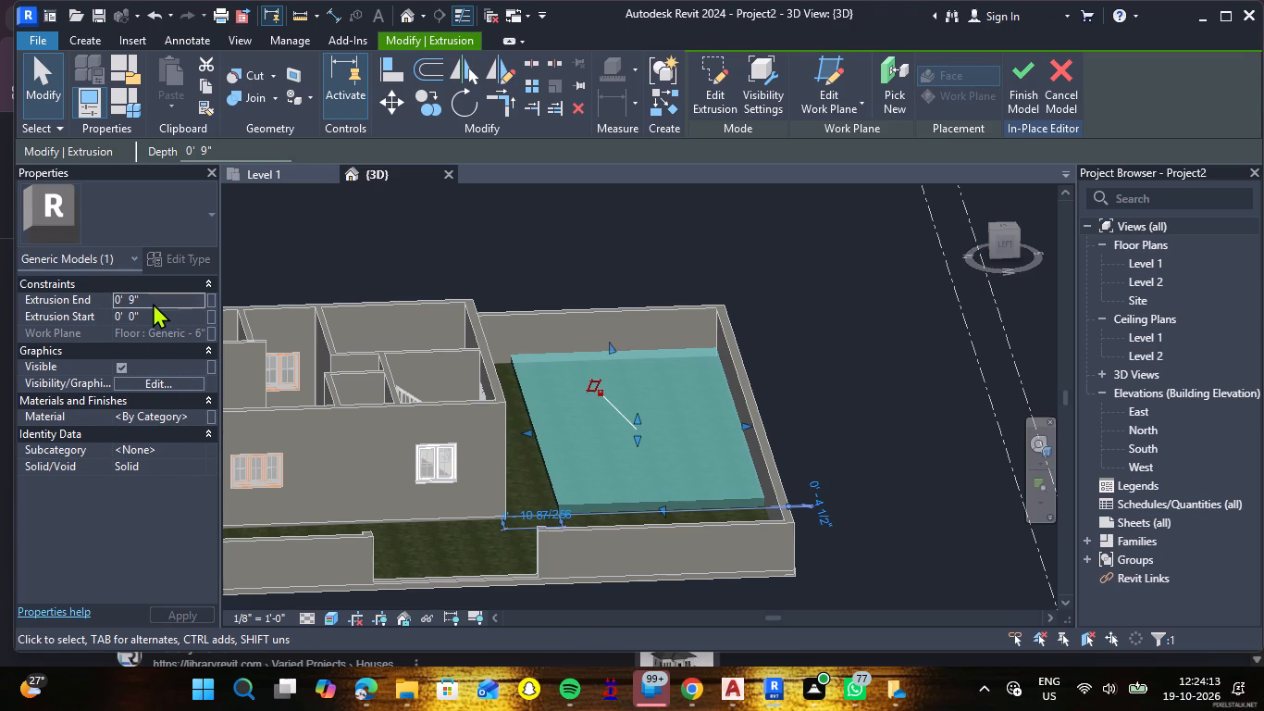
pyautogui.write("6'")
pyautogui.press('Return')
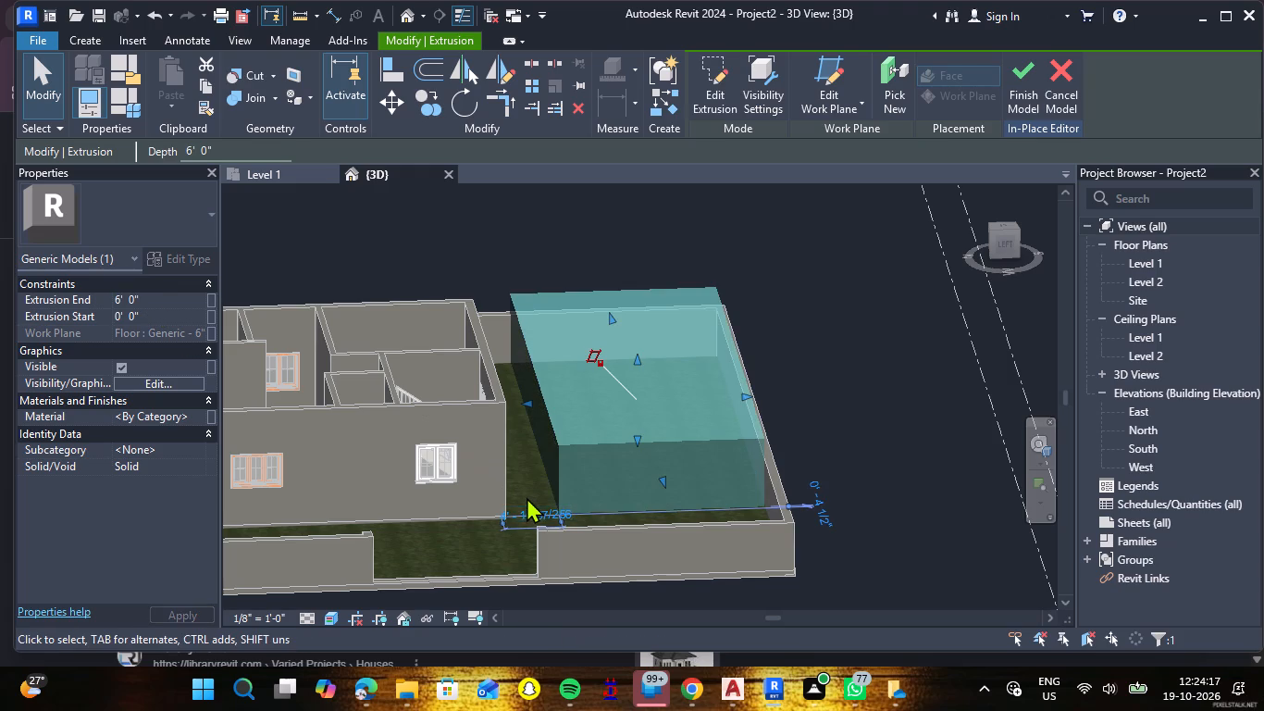
pyautogui.click(149, 299)
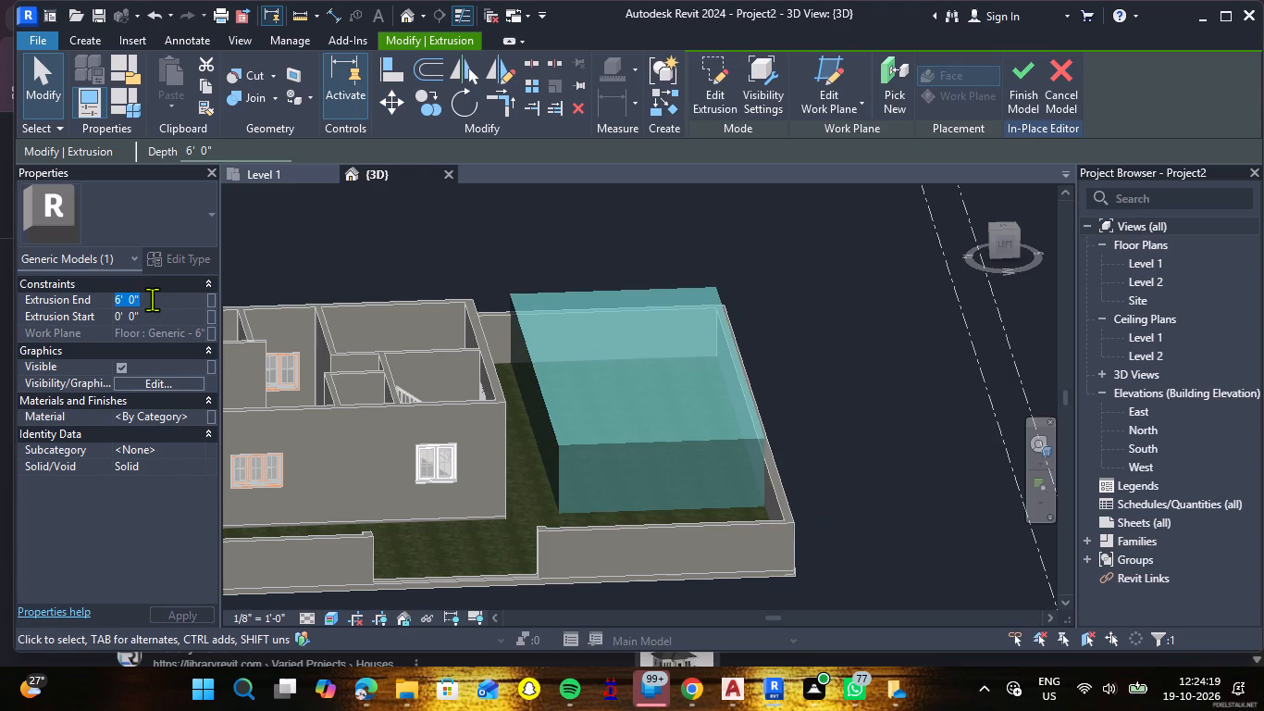
pyautogui.write('6"')
pyautogui.press('Return')
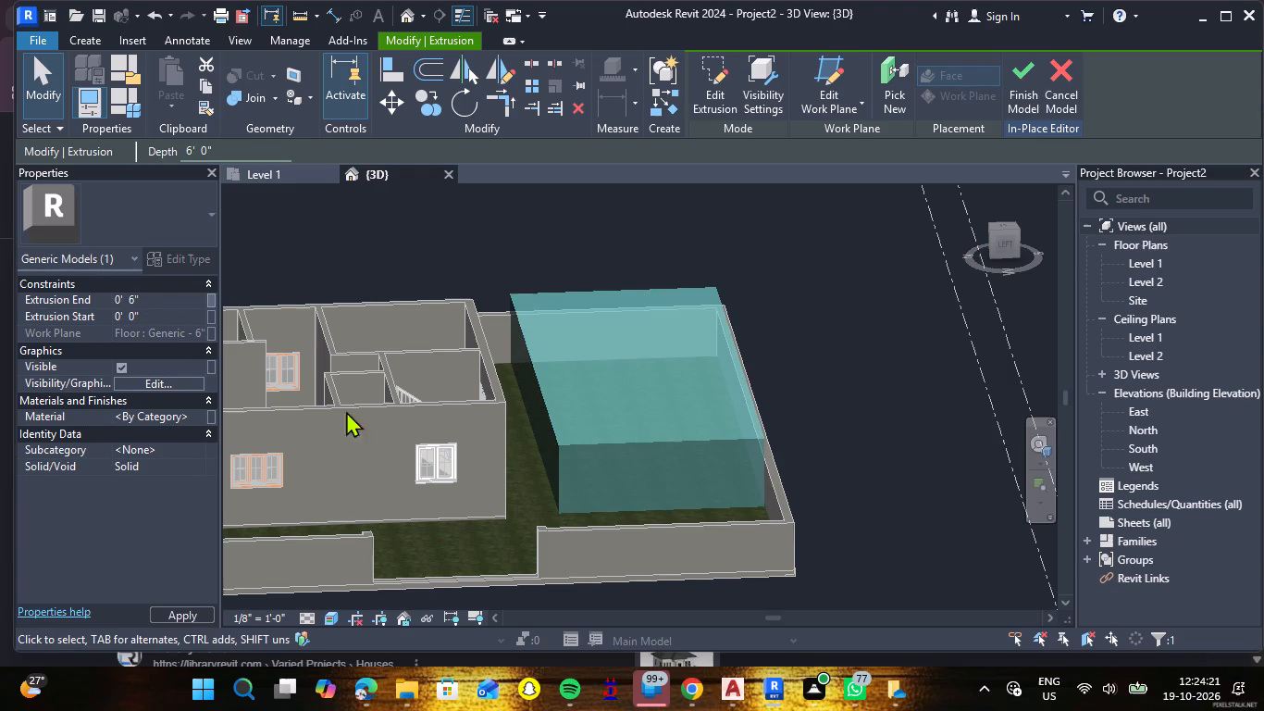
pyautogui.click(846, 443)
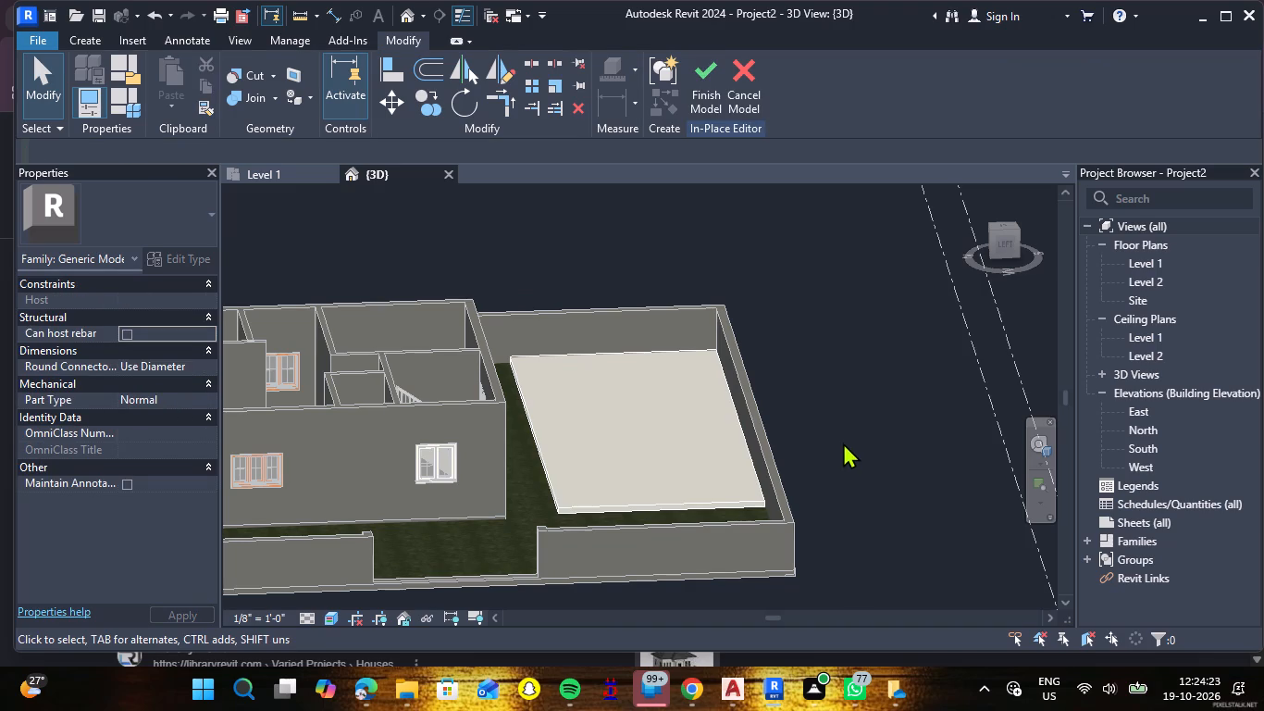
# Start a new solid extrusion and pick the boundary wall's inner face behind the slab as its work plane.
pyautogui.scroll(5, 668, 509)
pyautogui.scroll(-5, 673, 506)
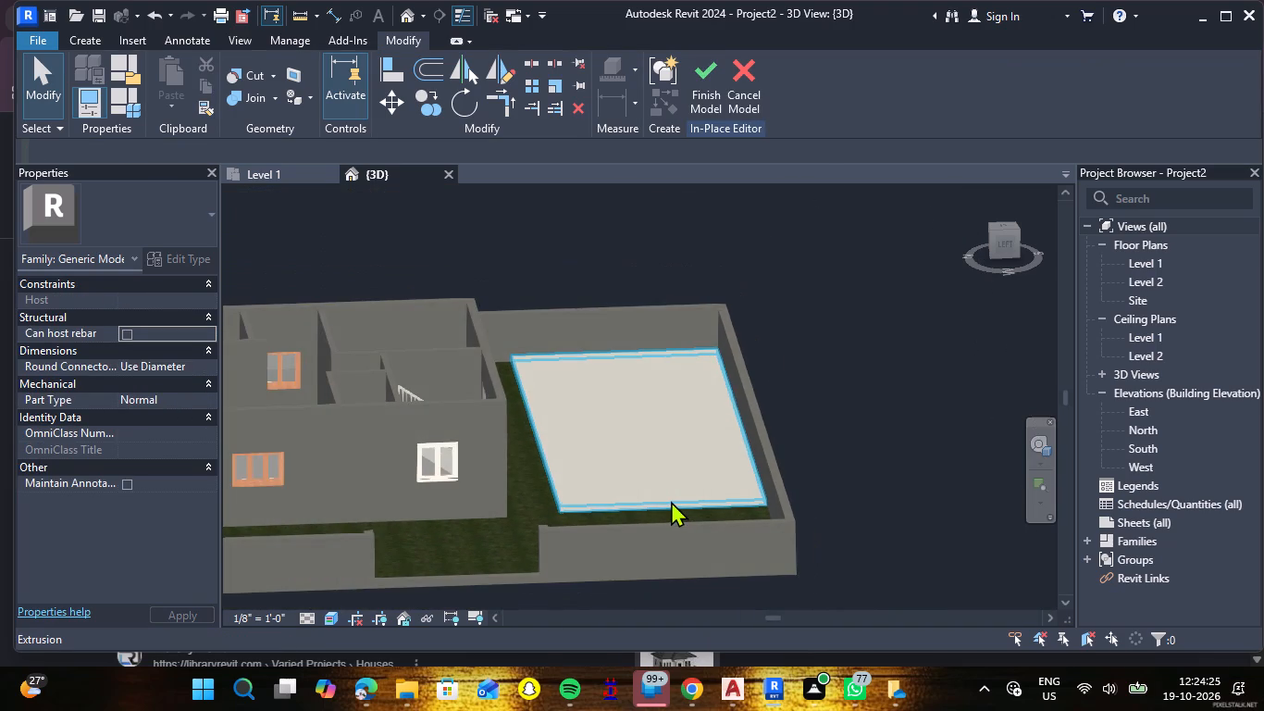
pyautogui.scroll(-5, 671, 501)
pyautogui.scroll(5, 671, 501)
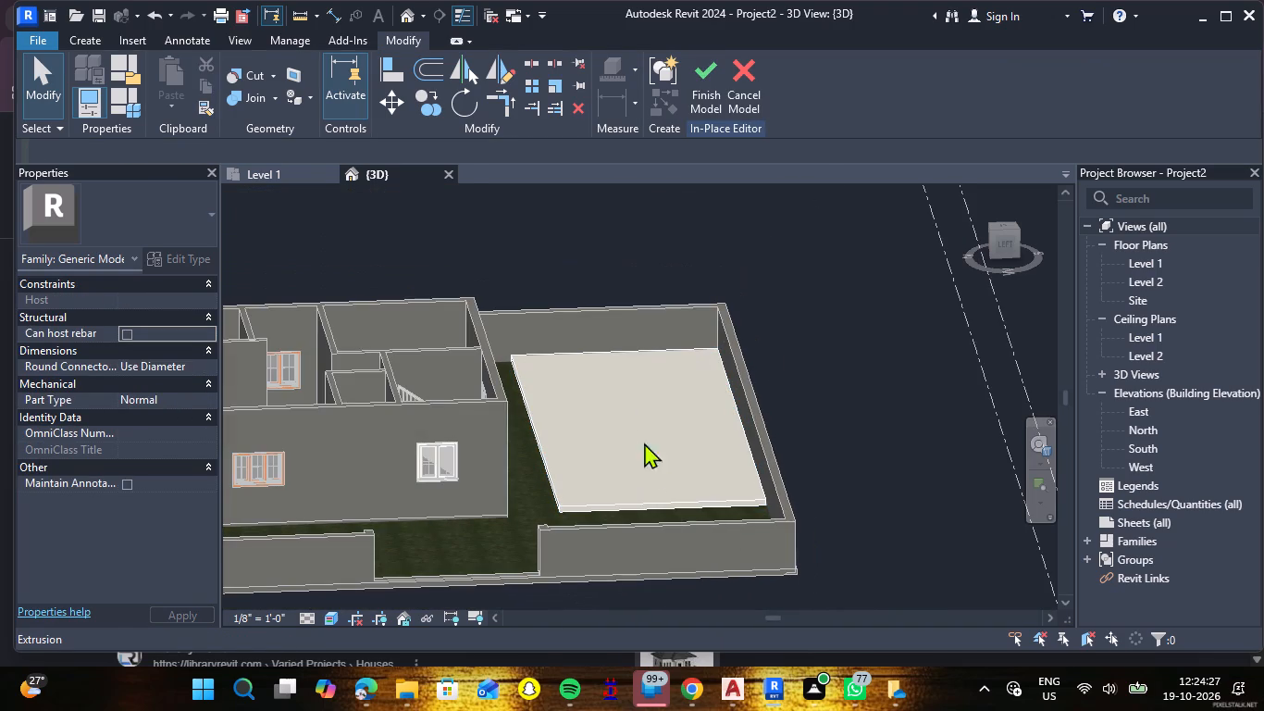
pyautogui.click(72, 33)
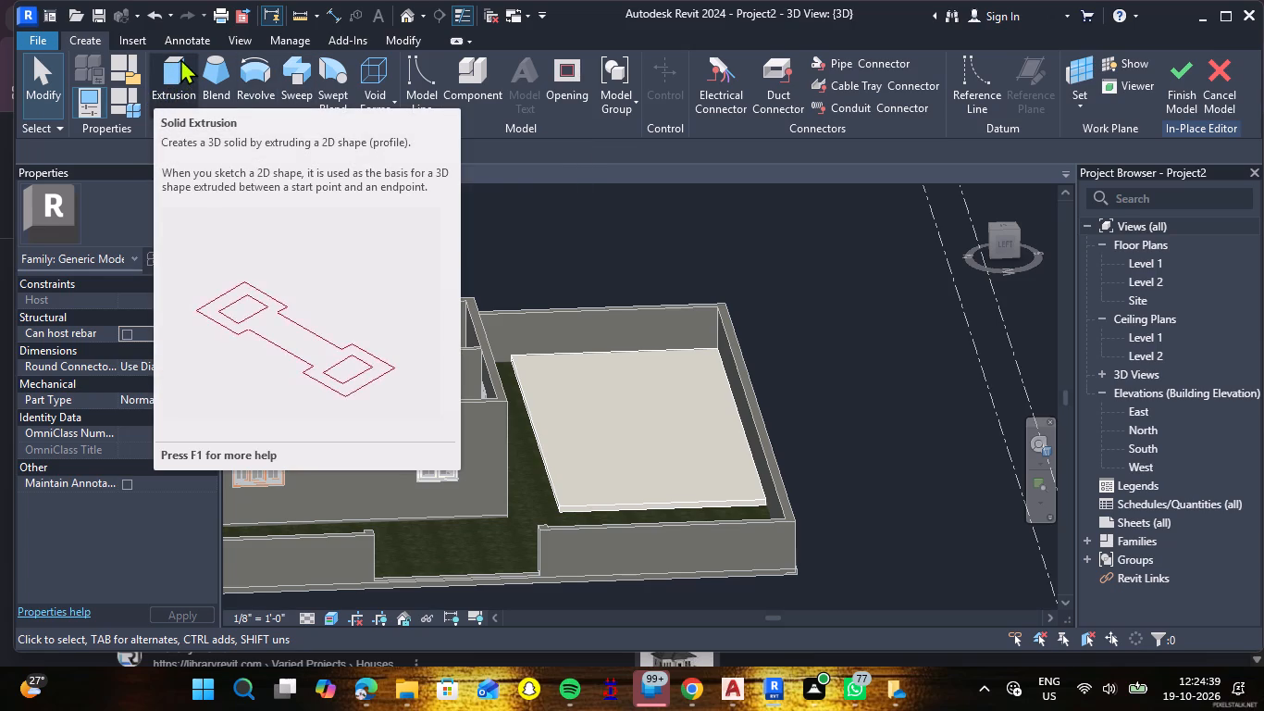
pyautogui.click(180, 58)
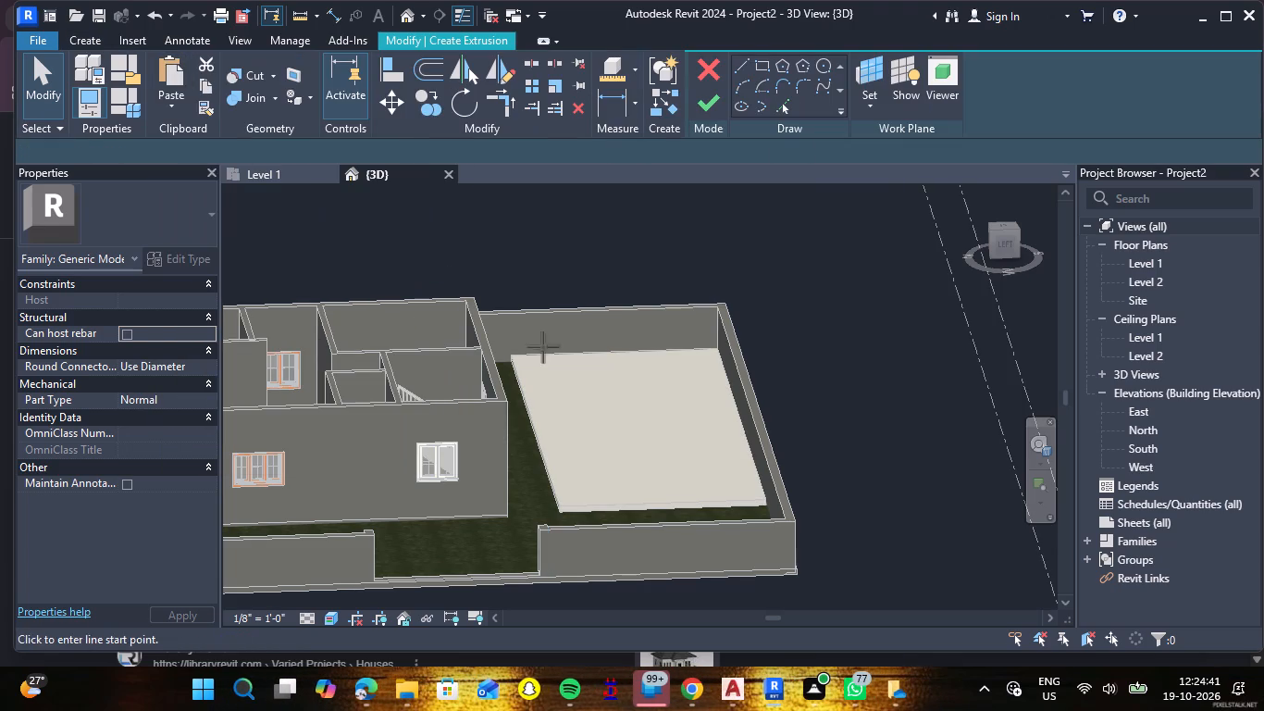
pyautogui.click(864, 97)
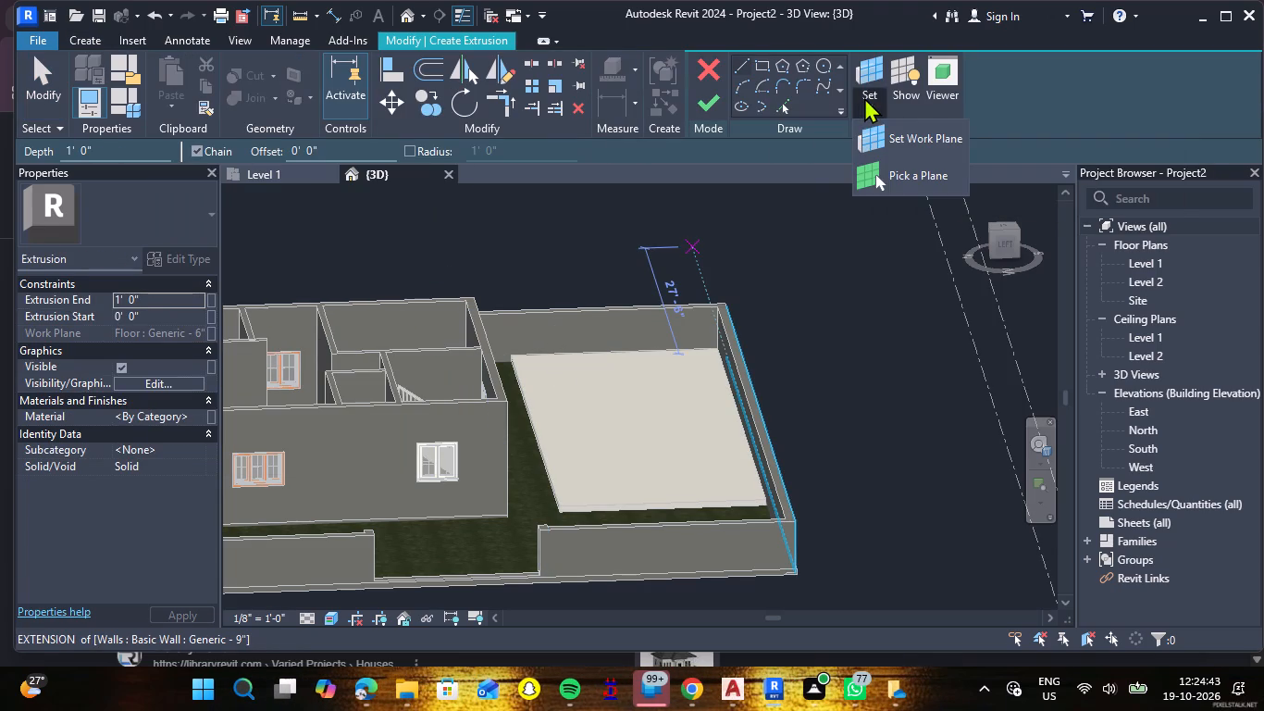
pyautogui.click(893, 185)
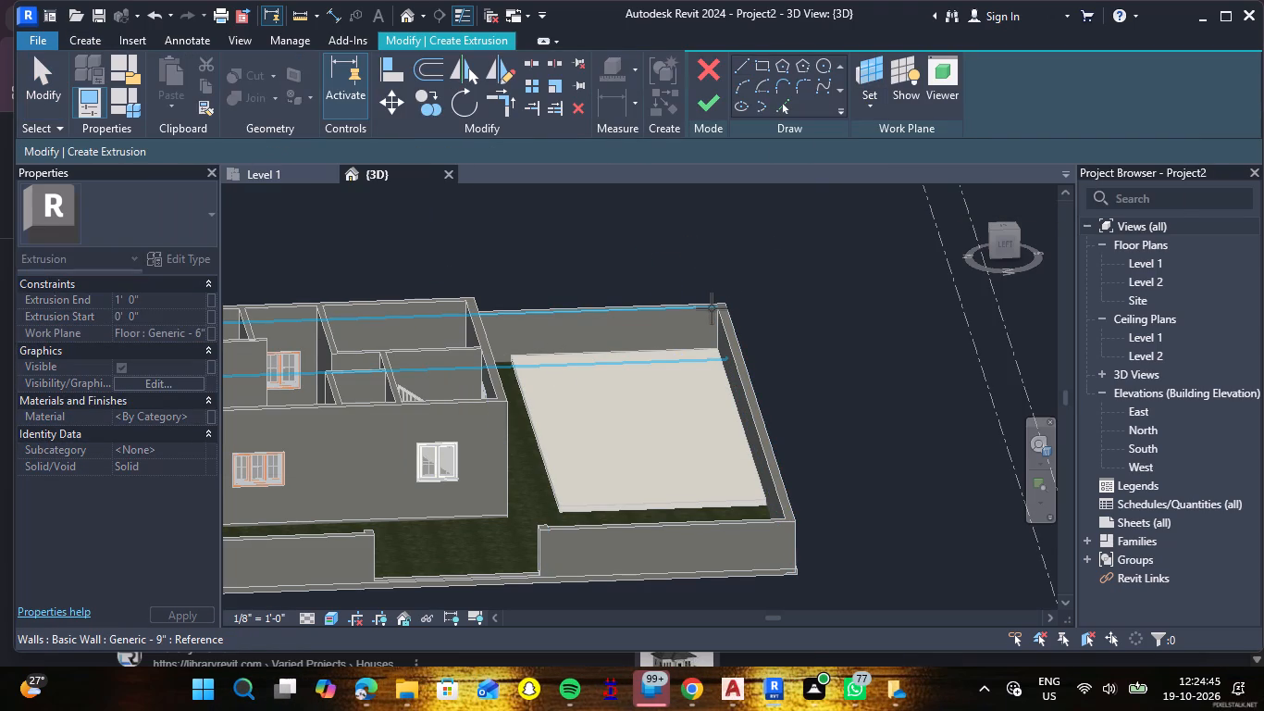
pyautogui.scroll(8, 709, 306)
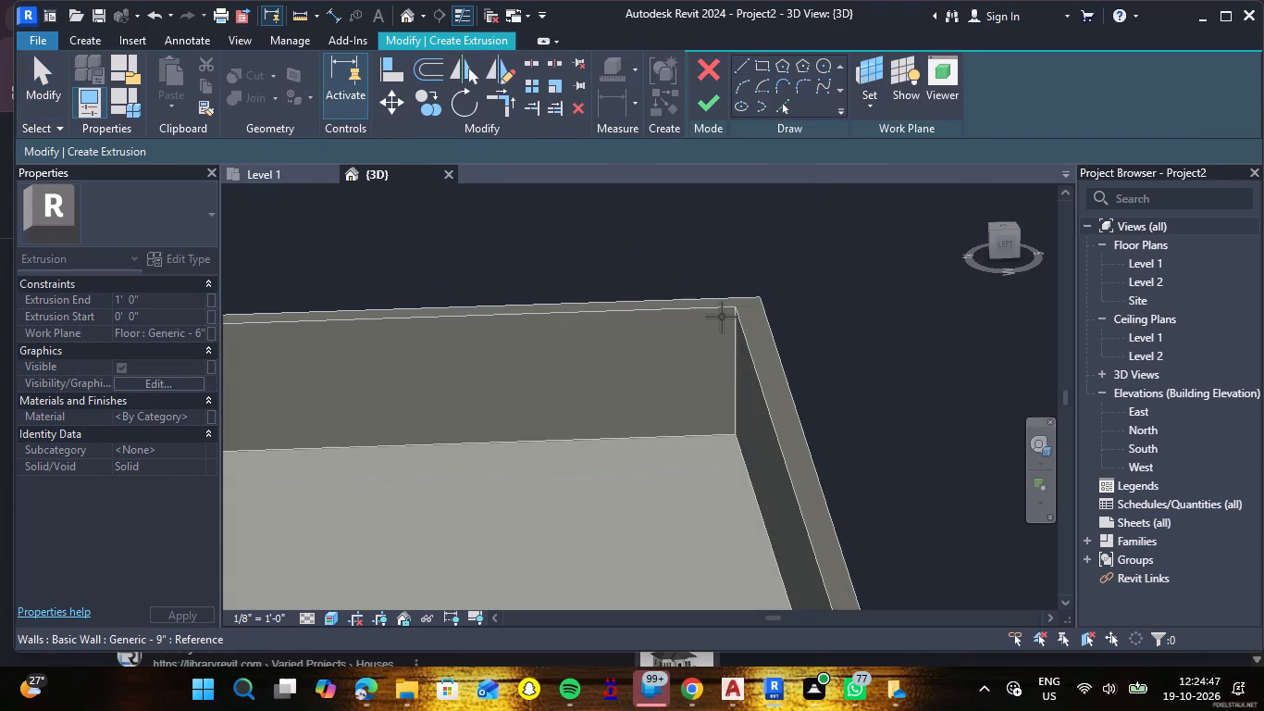
pyautogui.scroll(-8, 824, 281)
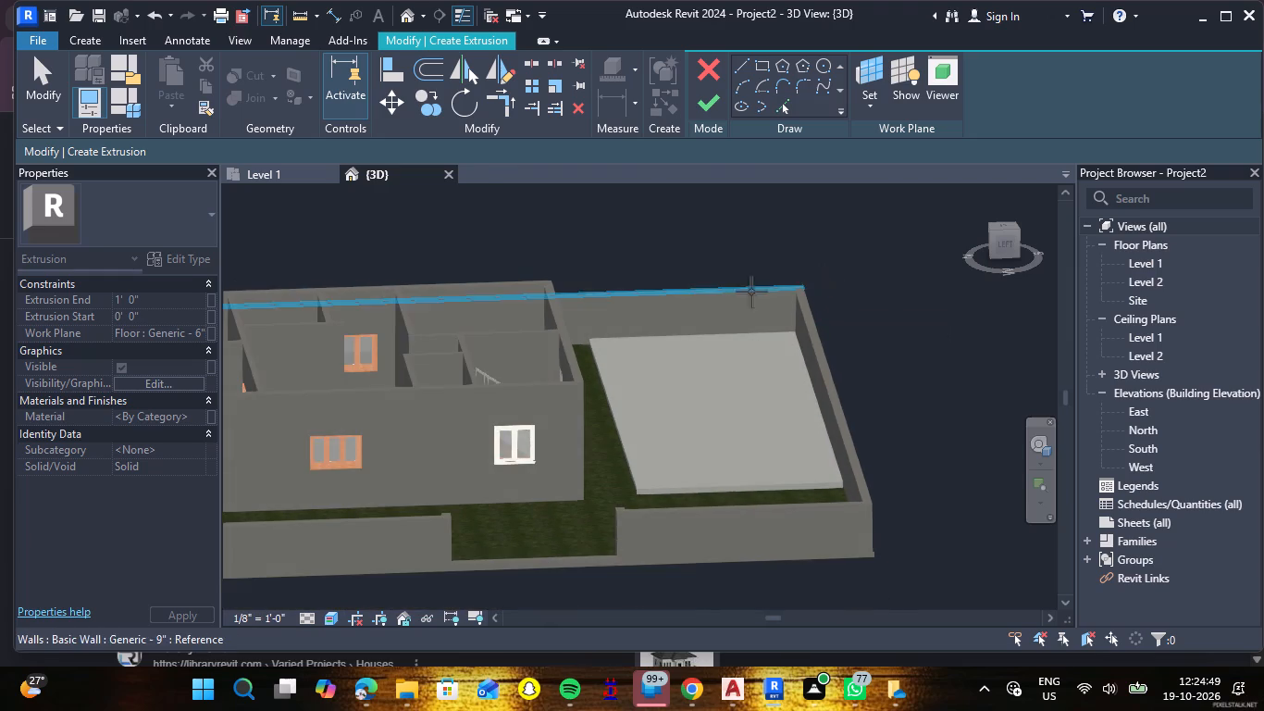
pyautogui.scroll(8, 576, 307)
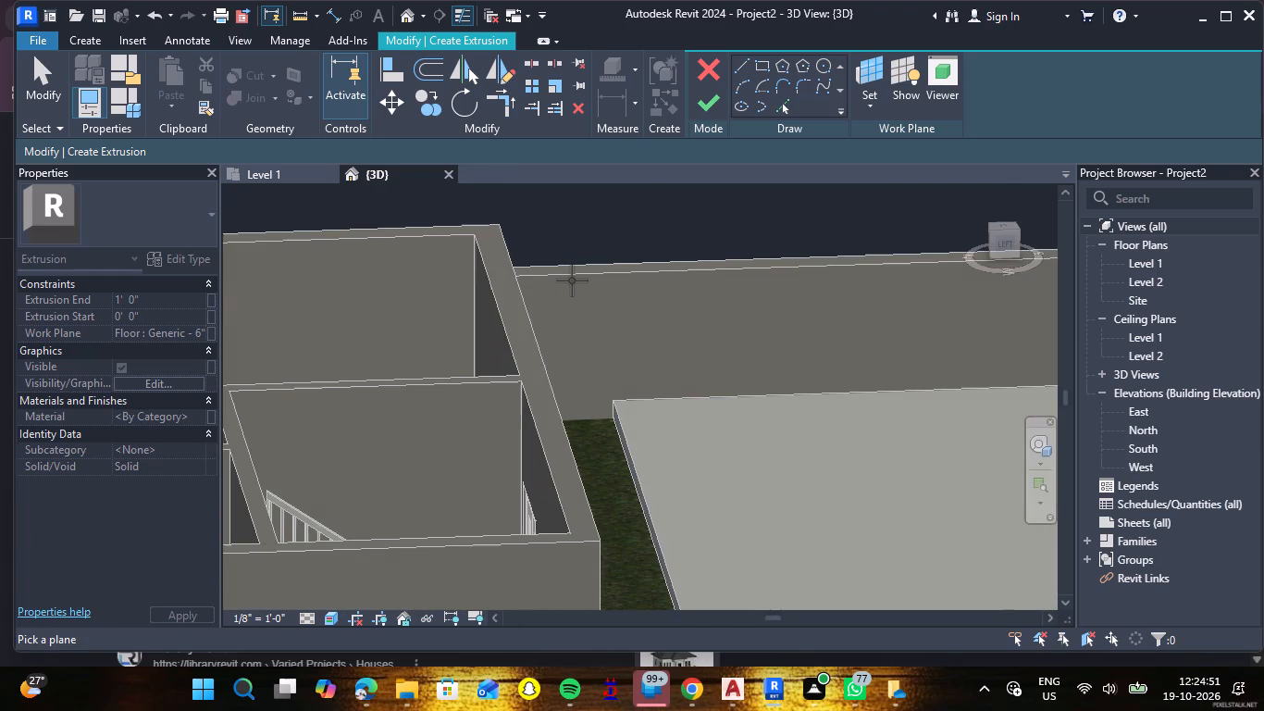
pyautogui.click(571, 281)
# Sketch a rectangle about 17' wide and 12'-6" high on the wall plane, rising from the slab's back edge.
pyautogui.scroll(-8, 591, 320)
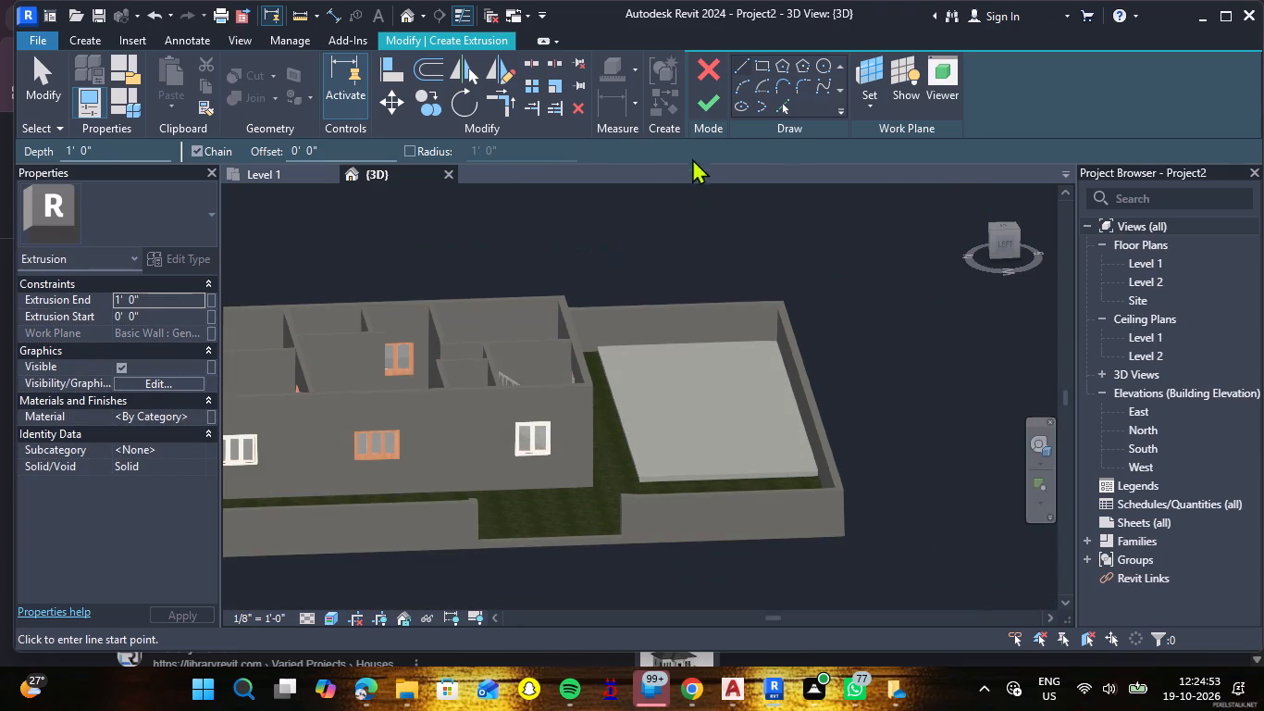
pyautogui.click(769, 70)
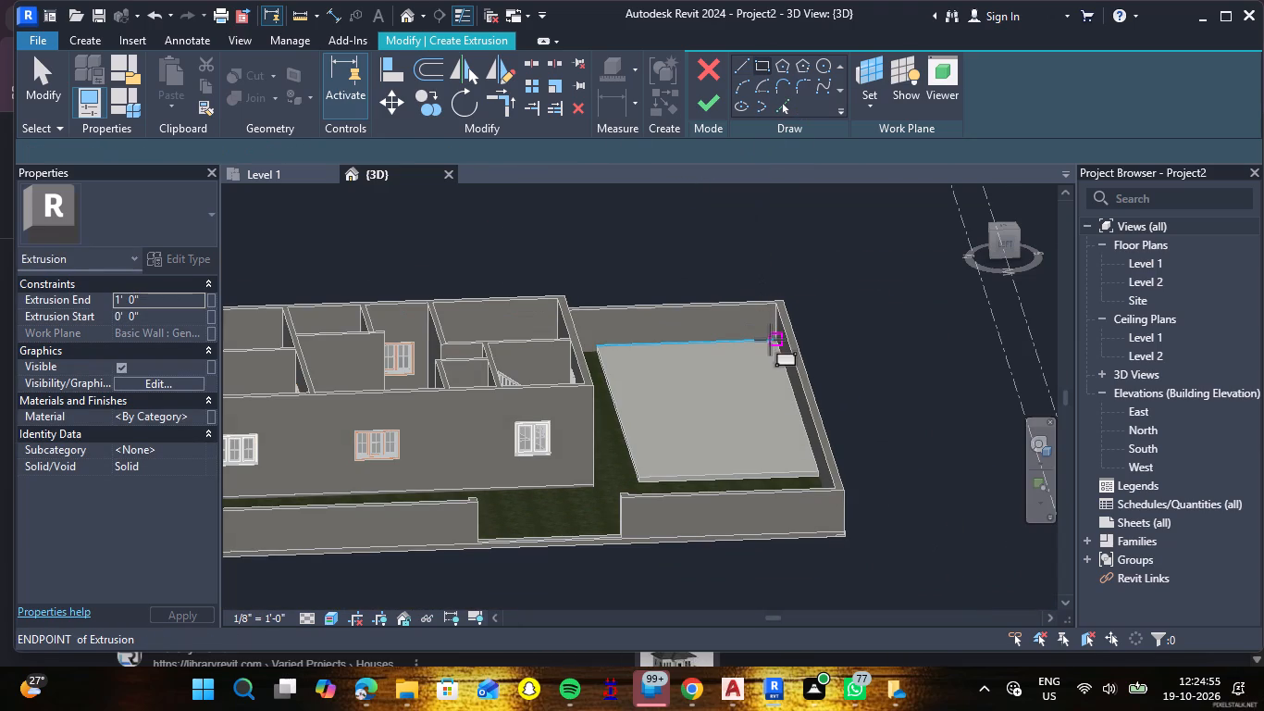
pyautogui.click(777, 338)
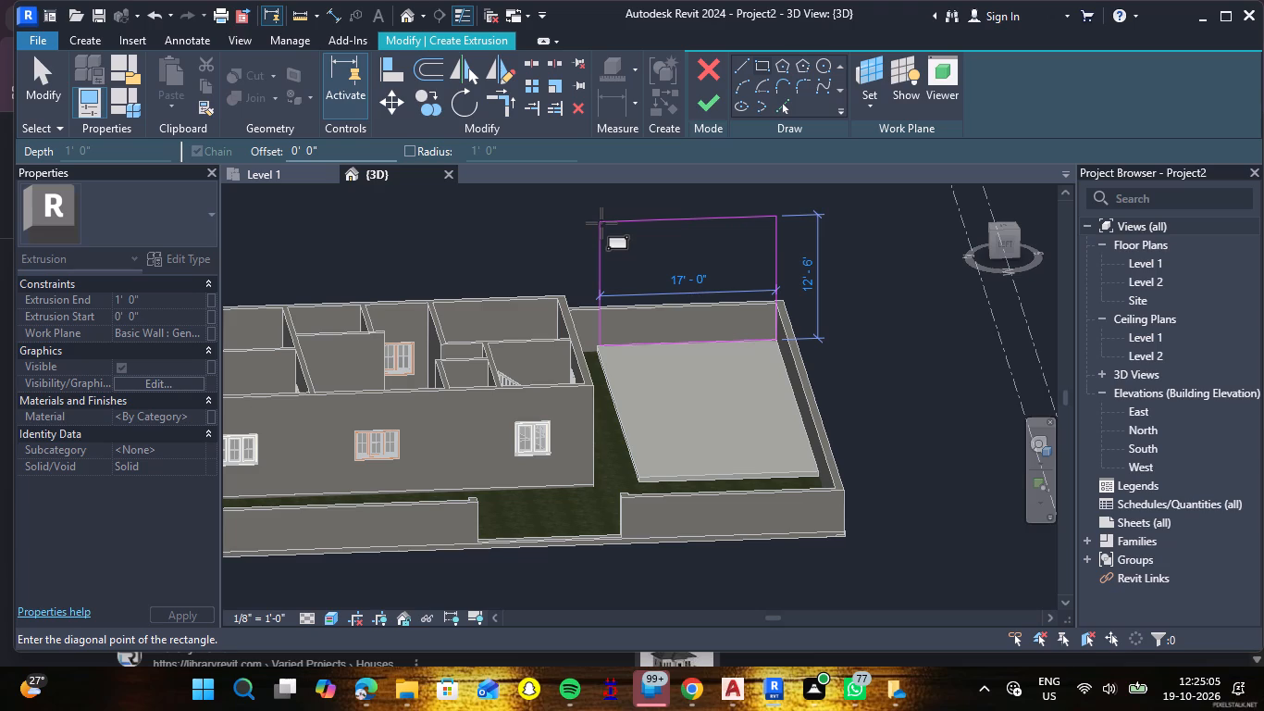
pyautogui.click(601, 223)
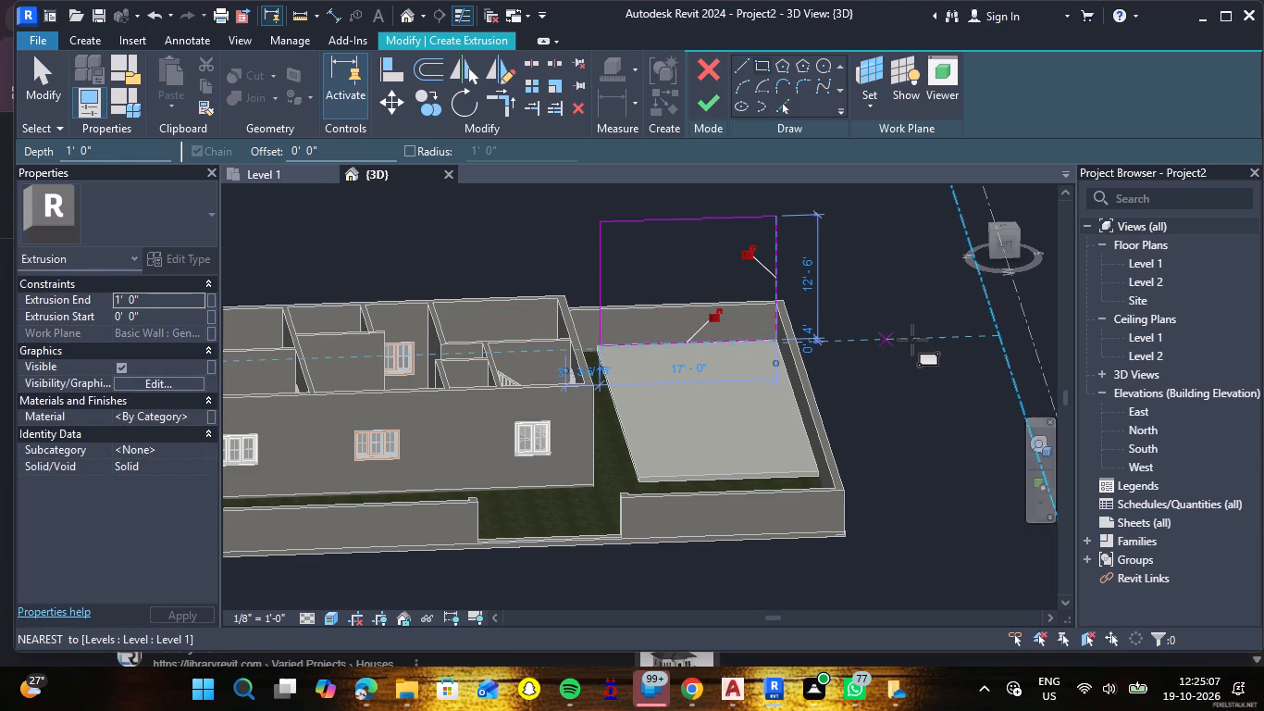
# Set the height of the sketched rectangle on the wall plane to 13'.
pyautogui.click(820, 287)
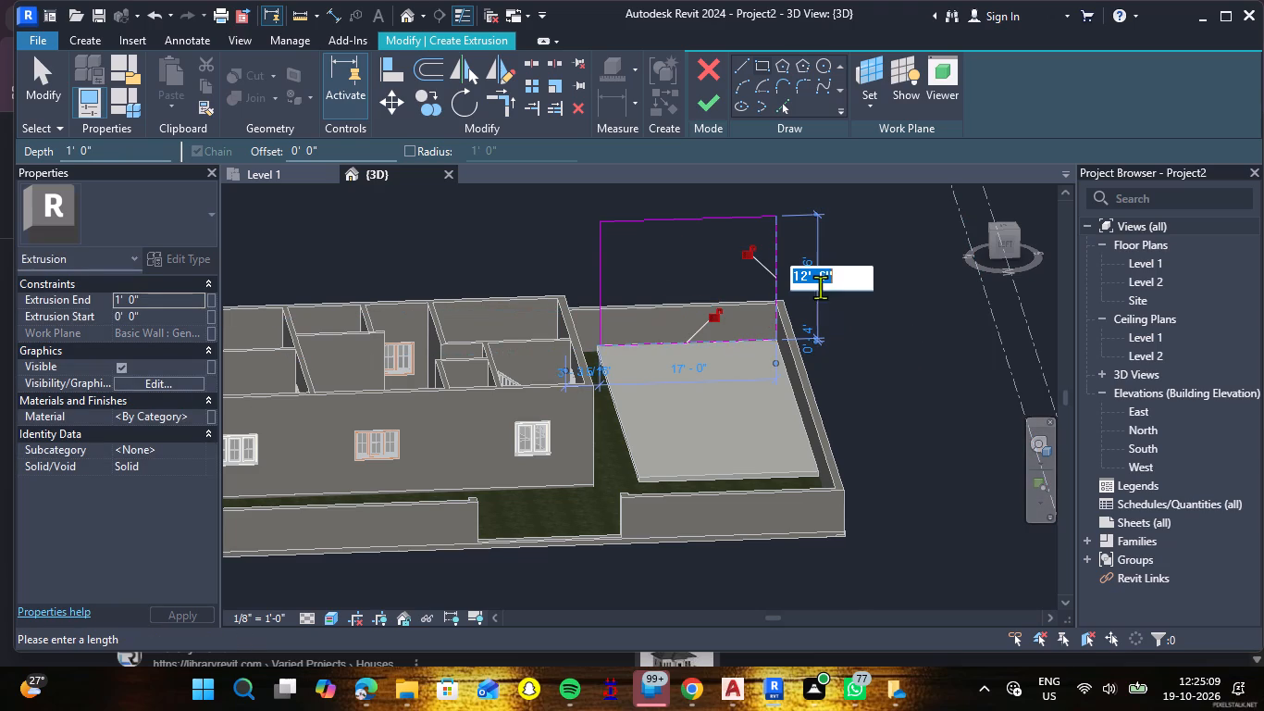
pyautogui.write("13'")
pyautogui.press('Return')
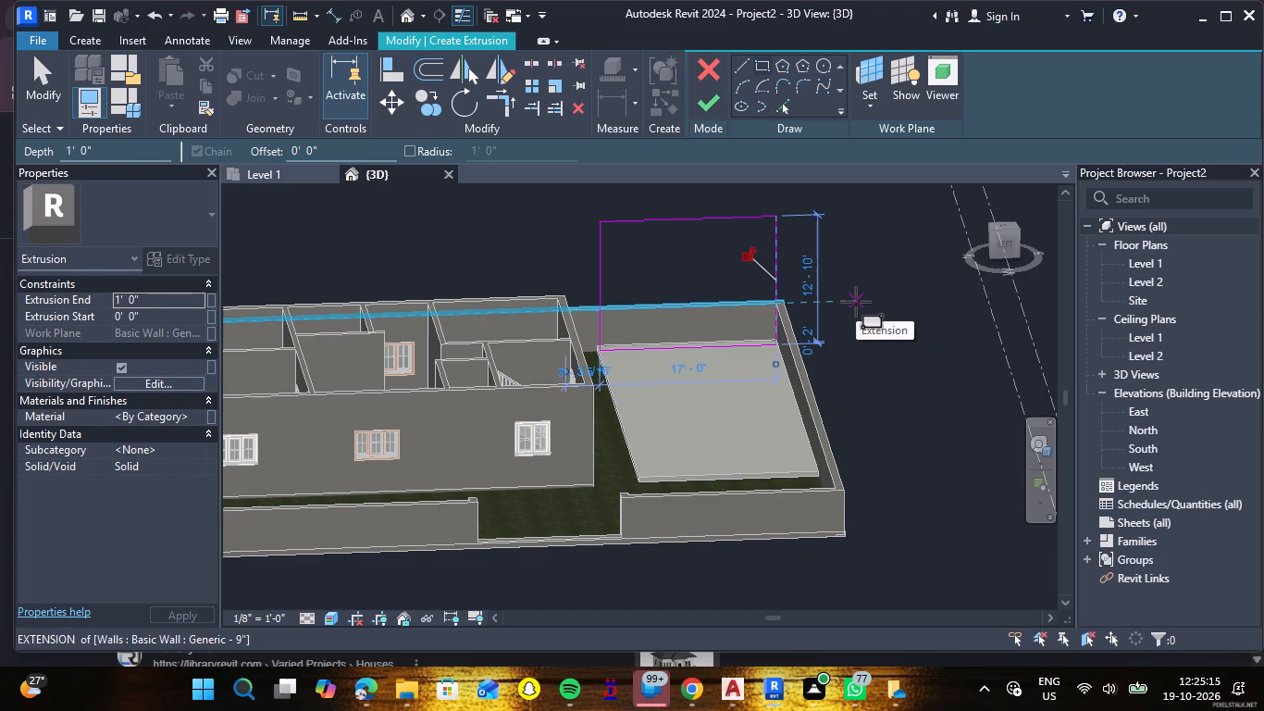
pyautogui.scroll(-2, 857, 307)
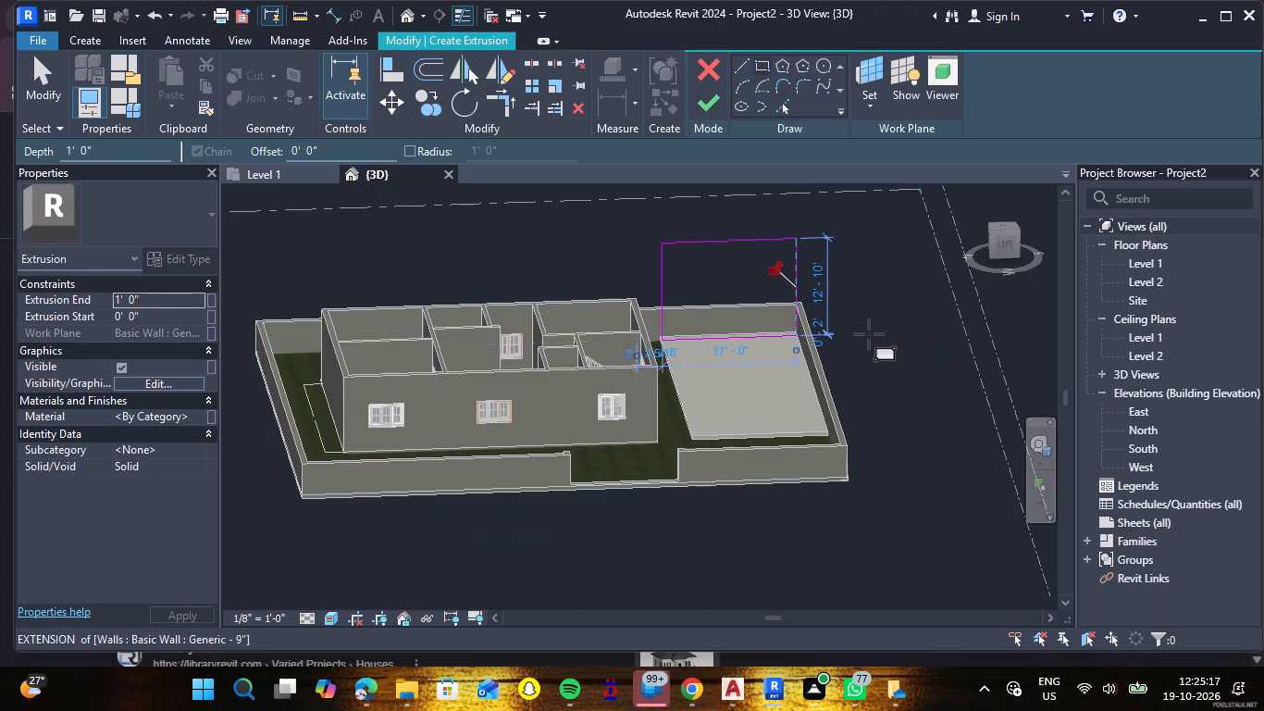
pyautogui.press('Escape')
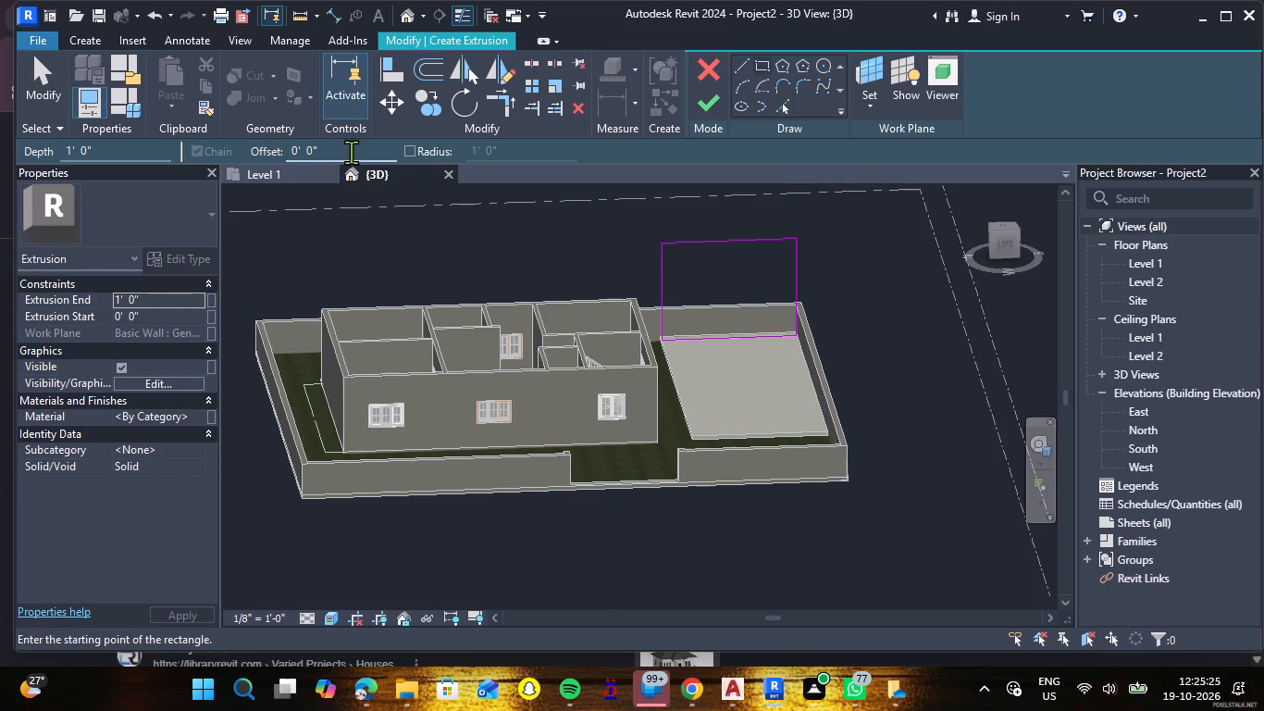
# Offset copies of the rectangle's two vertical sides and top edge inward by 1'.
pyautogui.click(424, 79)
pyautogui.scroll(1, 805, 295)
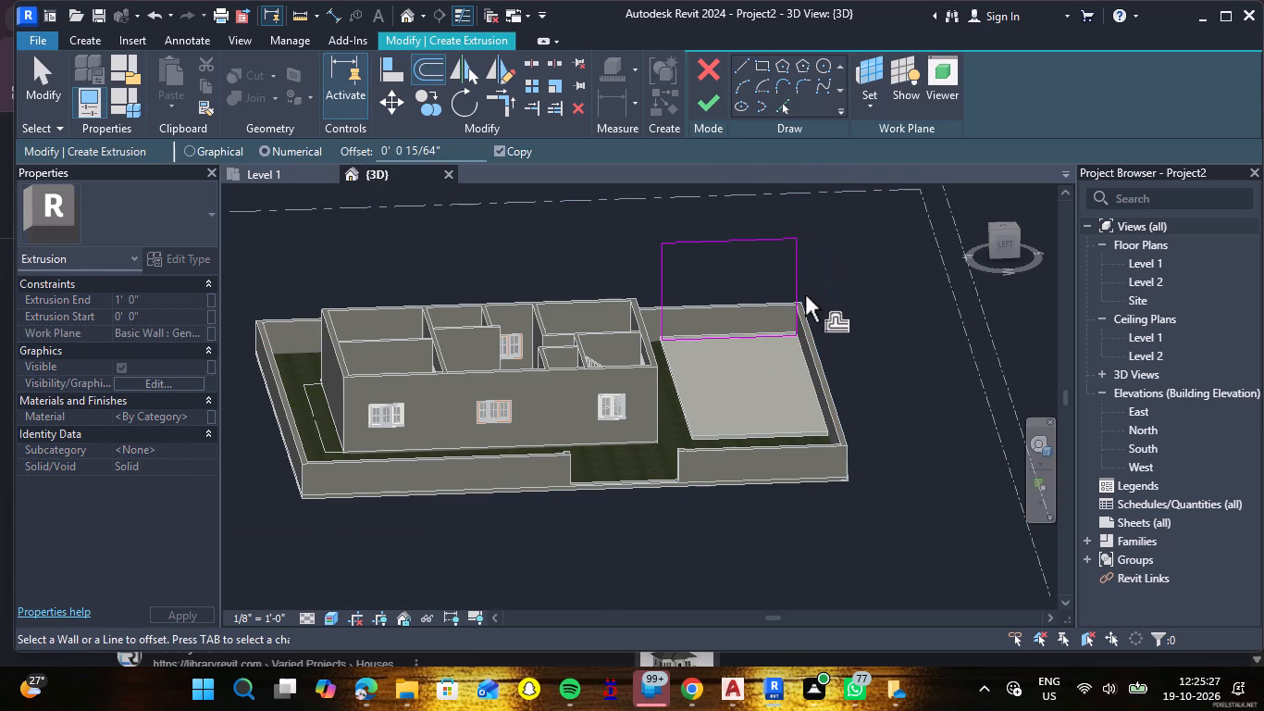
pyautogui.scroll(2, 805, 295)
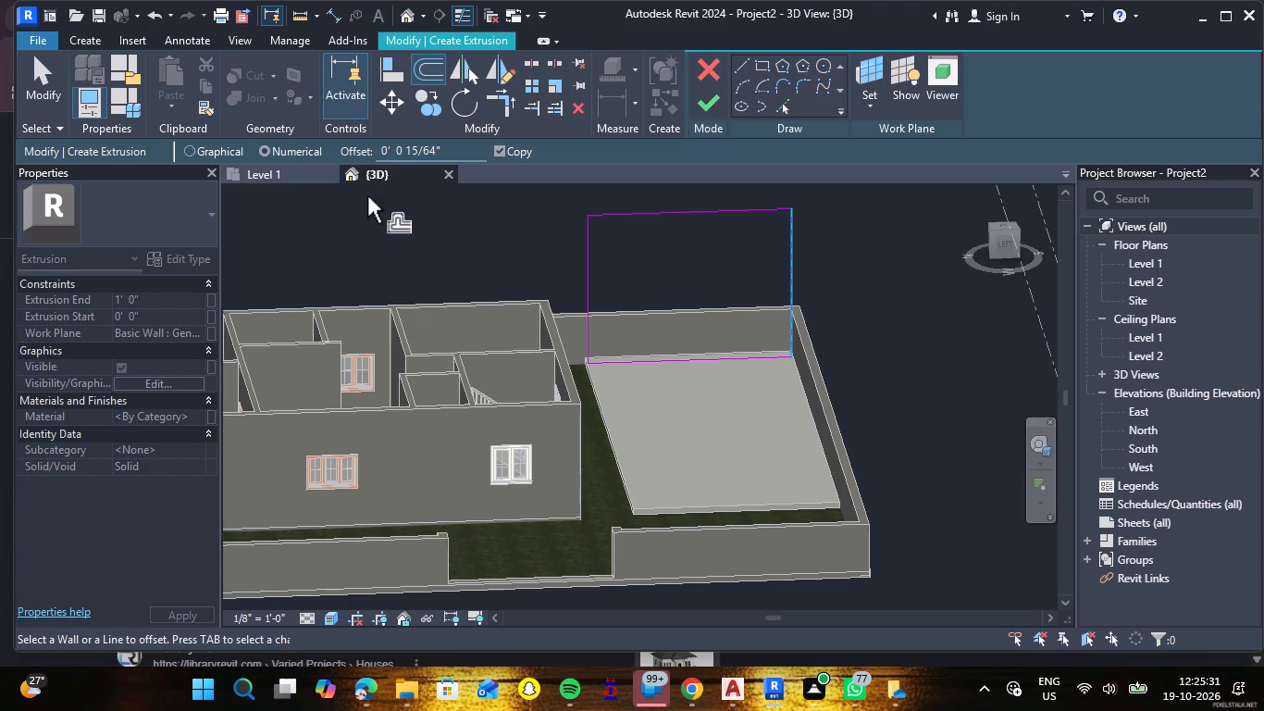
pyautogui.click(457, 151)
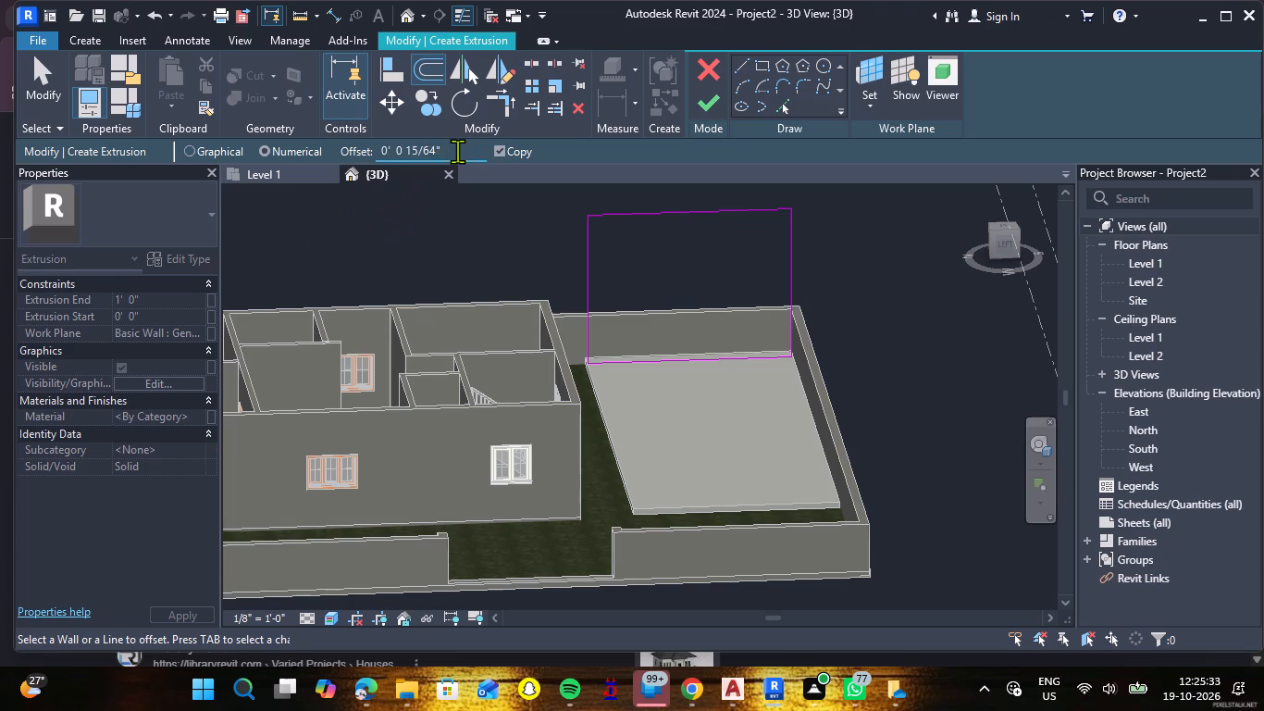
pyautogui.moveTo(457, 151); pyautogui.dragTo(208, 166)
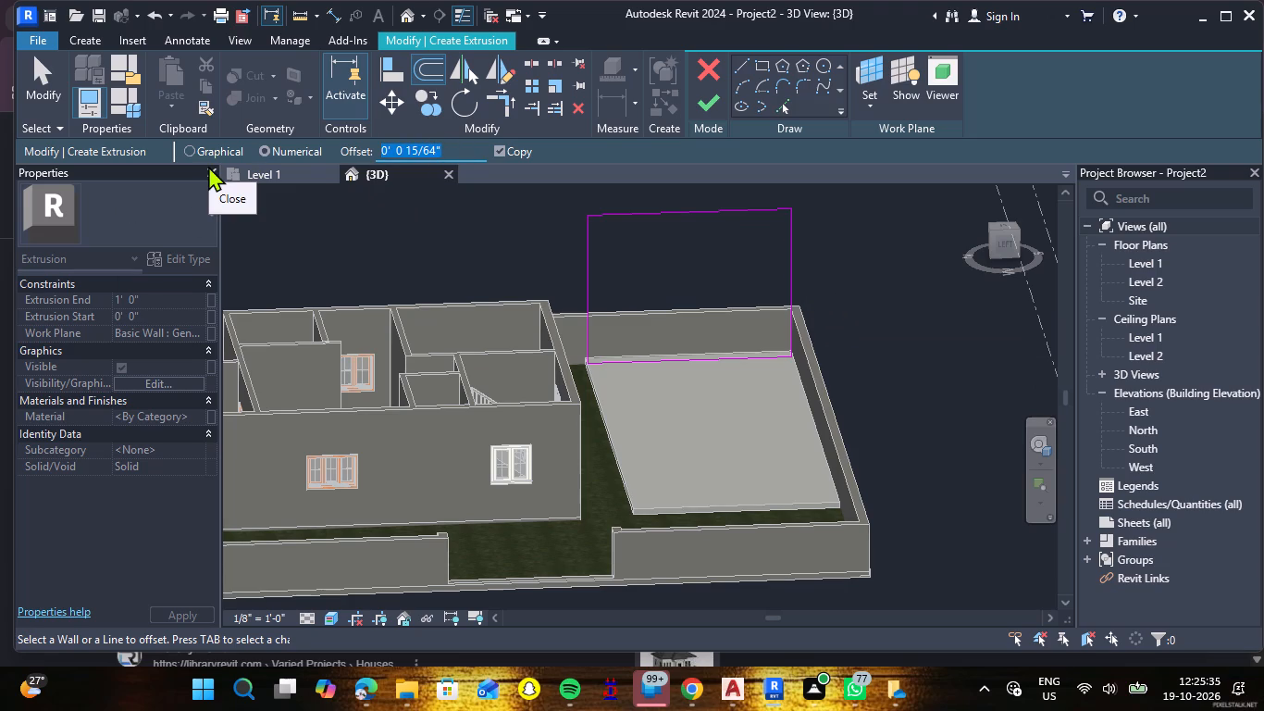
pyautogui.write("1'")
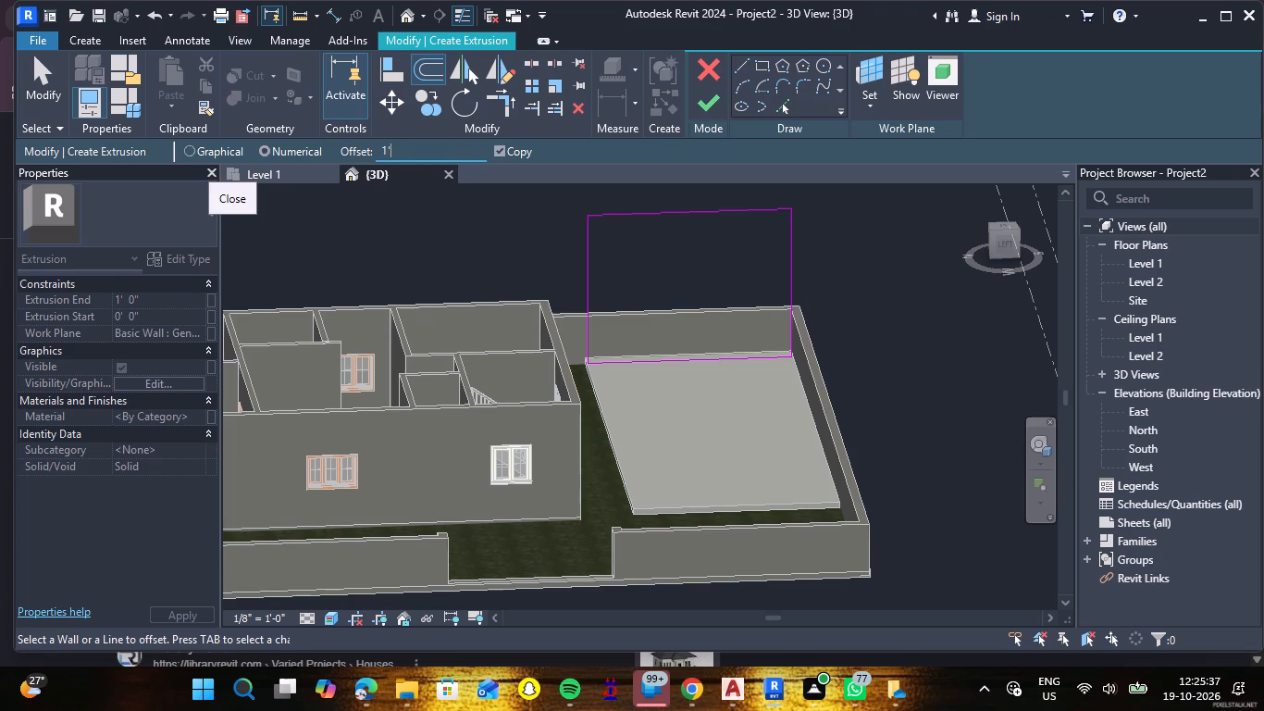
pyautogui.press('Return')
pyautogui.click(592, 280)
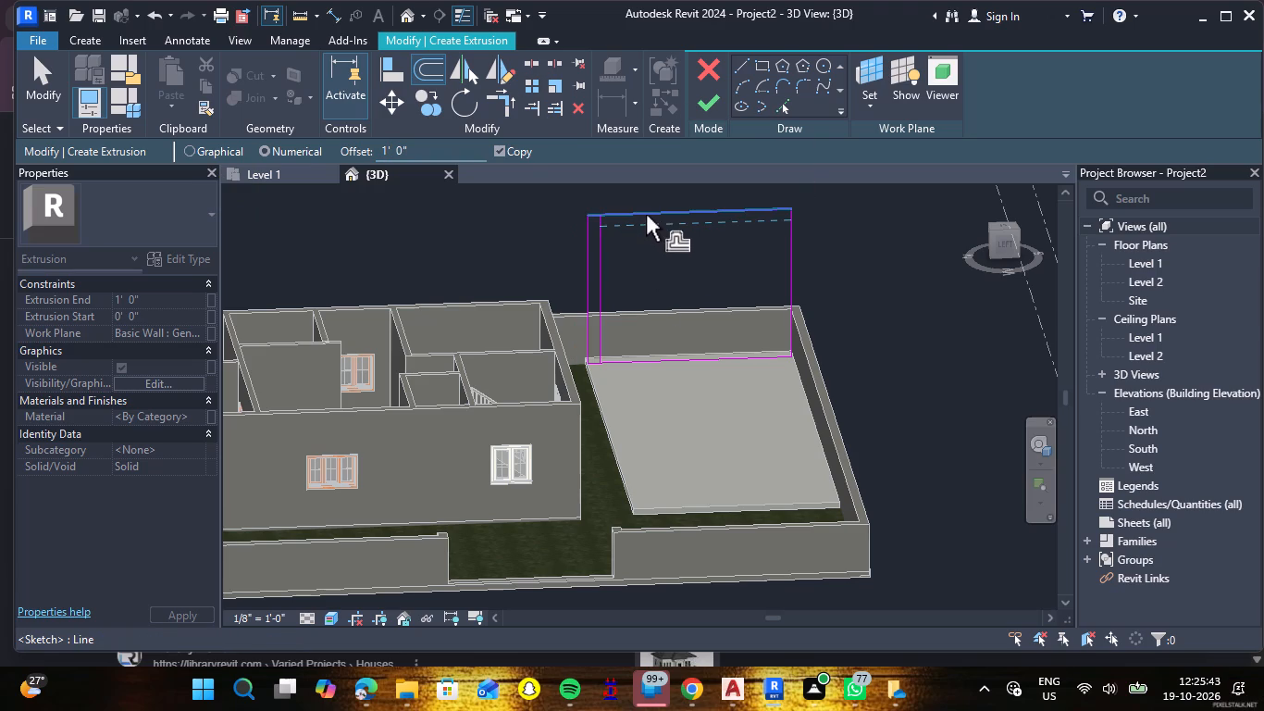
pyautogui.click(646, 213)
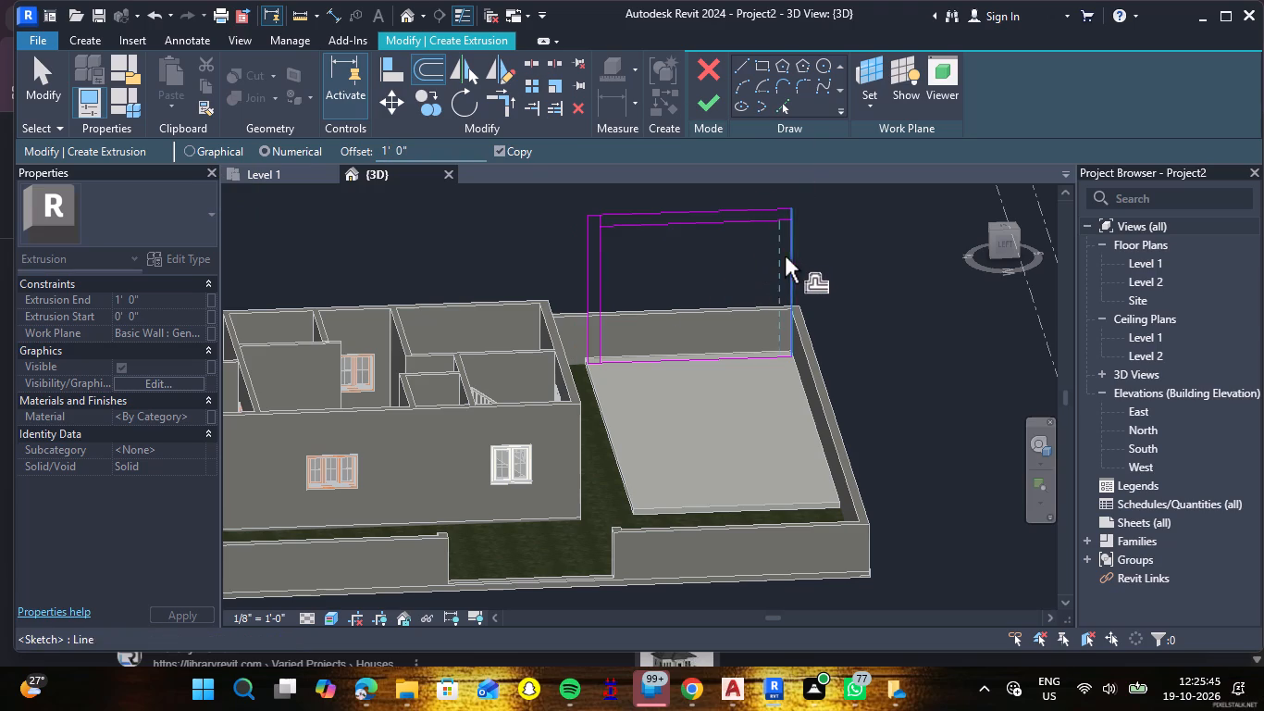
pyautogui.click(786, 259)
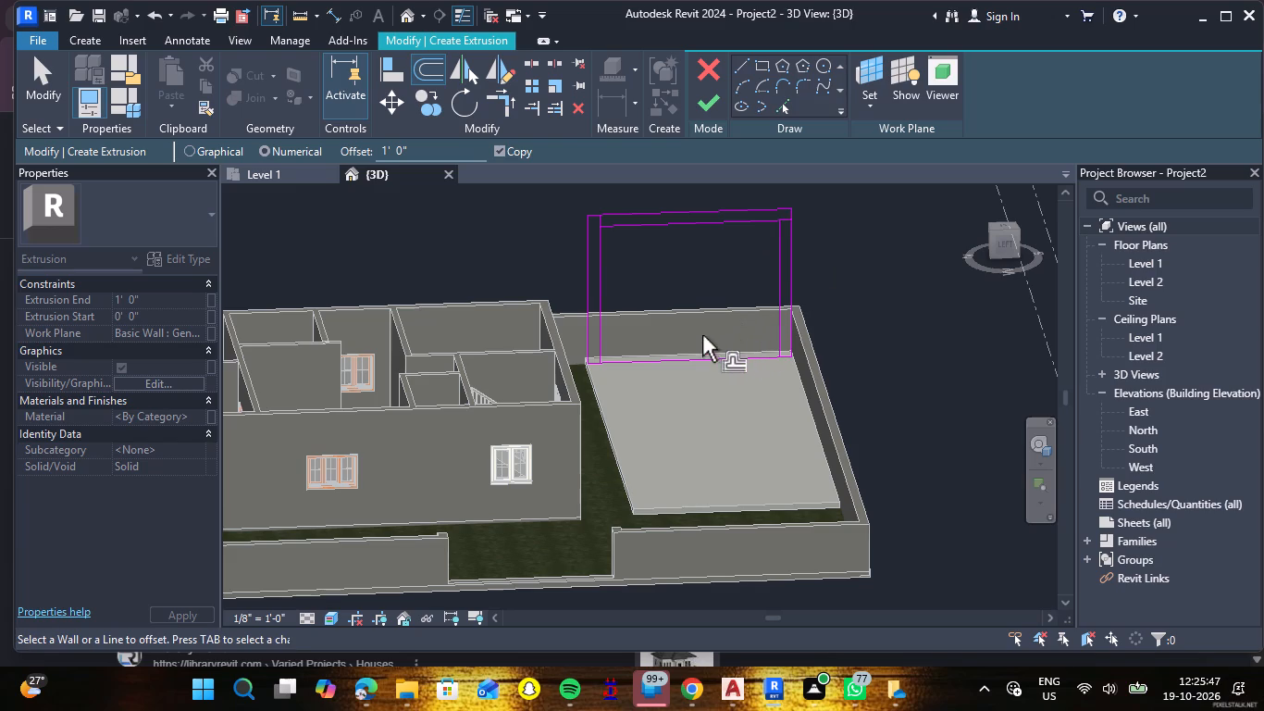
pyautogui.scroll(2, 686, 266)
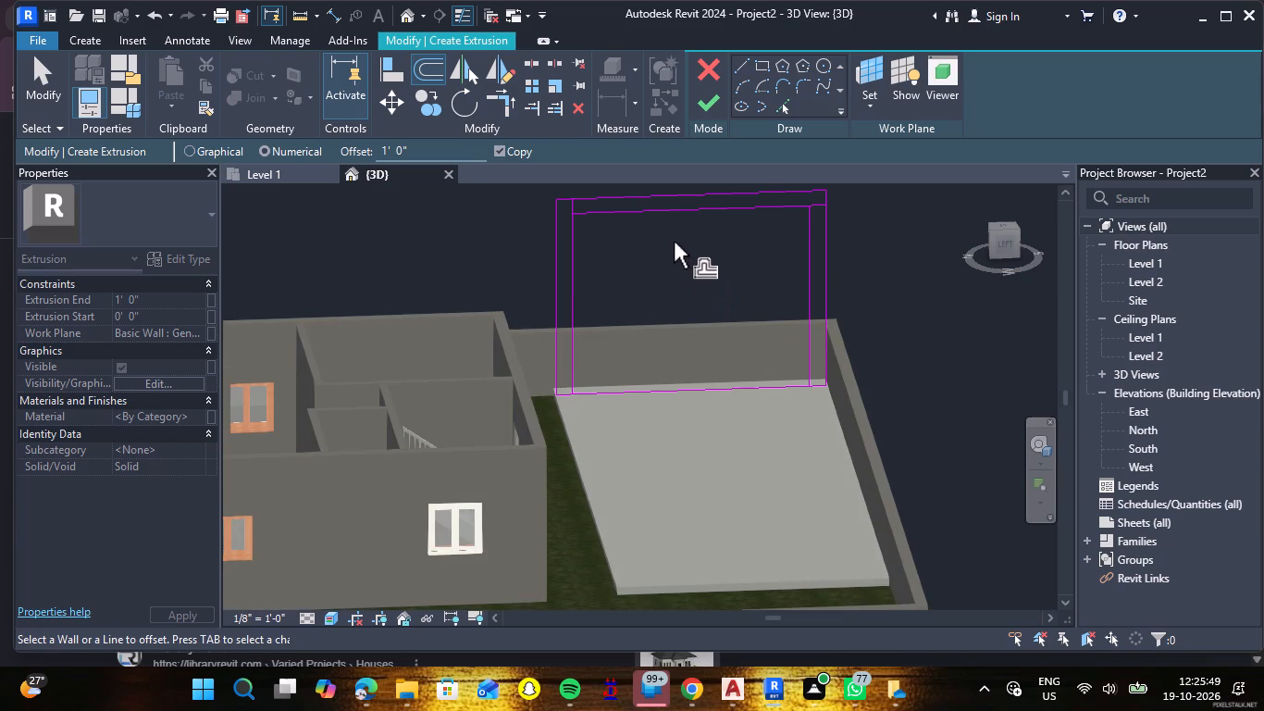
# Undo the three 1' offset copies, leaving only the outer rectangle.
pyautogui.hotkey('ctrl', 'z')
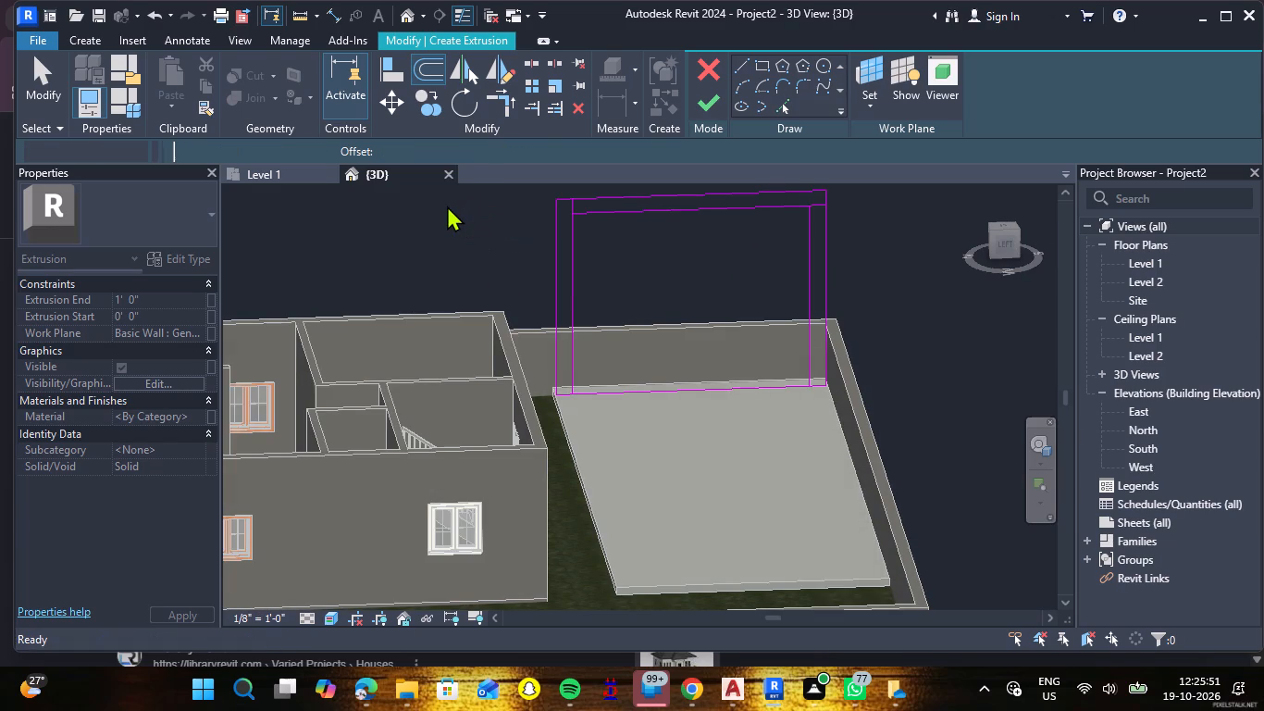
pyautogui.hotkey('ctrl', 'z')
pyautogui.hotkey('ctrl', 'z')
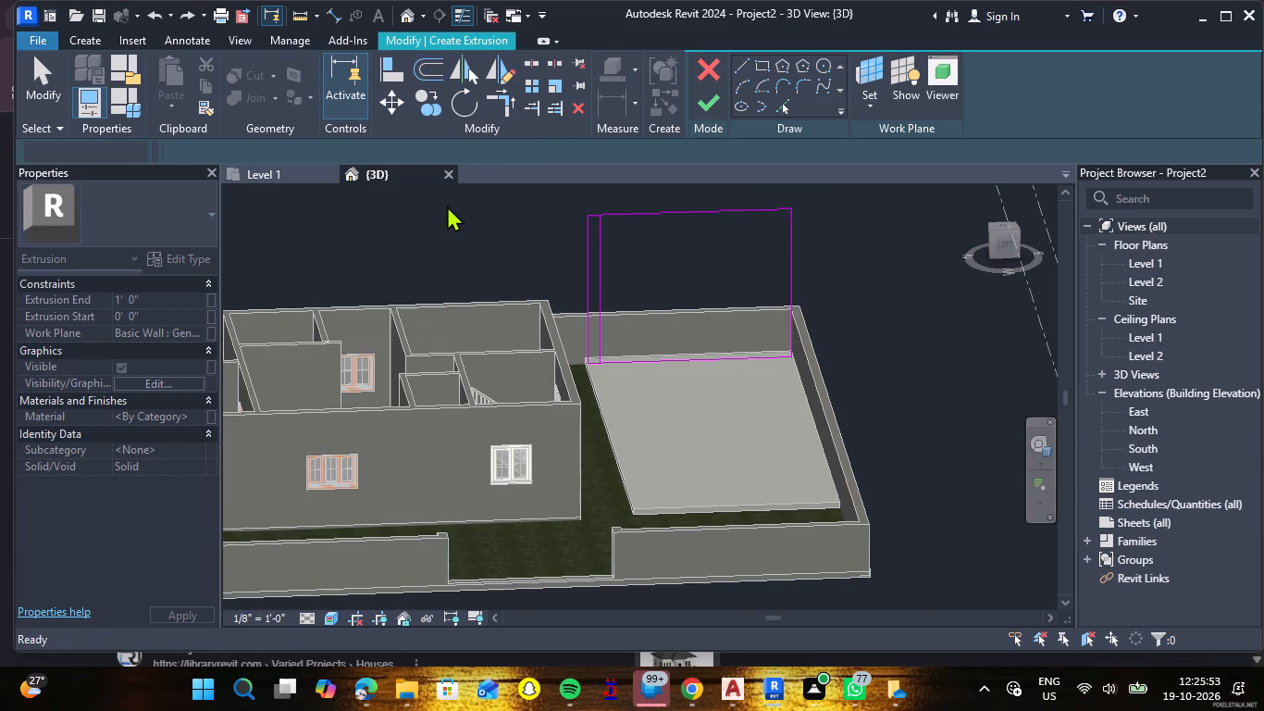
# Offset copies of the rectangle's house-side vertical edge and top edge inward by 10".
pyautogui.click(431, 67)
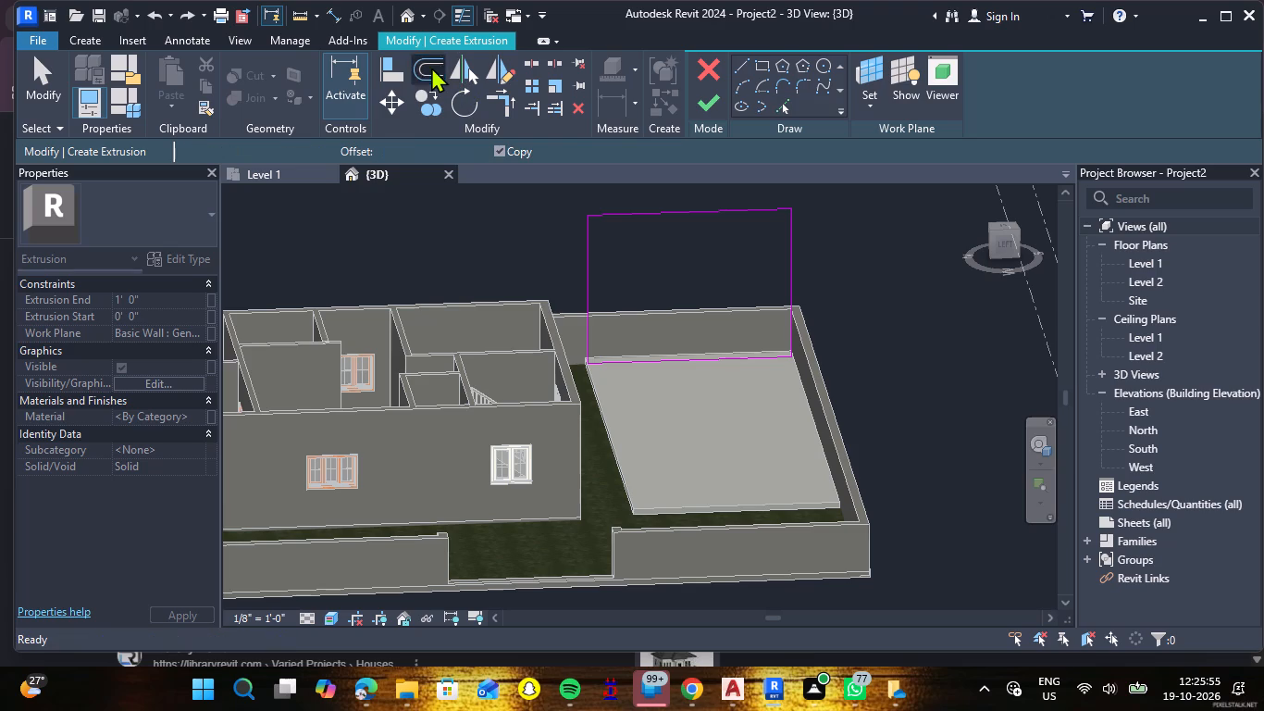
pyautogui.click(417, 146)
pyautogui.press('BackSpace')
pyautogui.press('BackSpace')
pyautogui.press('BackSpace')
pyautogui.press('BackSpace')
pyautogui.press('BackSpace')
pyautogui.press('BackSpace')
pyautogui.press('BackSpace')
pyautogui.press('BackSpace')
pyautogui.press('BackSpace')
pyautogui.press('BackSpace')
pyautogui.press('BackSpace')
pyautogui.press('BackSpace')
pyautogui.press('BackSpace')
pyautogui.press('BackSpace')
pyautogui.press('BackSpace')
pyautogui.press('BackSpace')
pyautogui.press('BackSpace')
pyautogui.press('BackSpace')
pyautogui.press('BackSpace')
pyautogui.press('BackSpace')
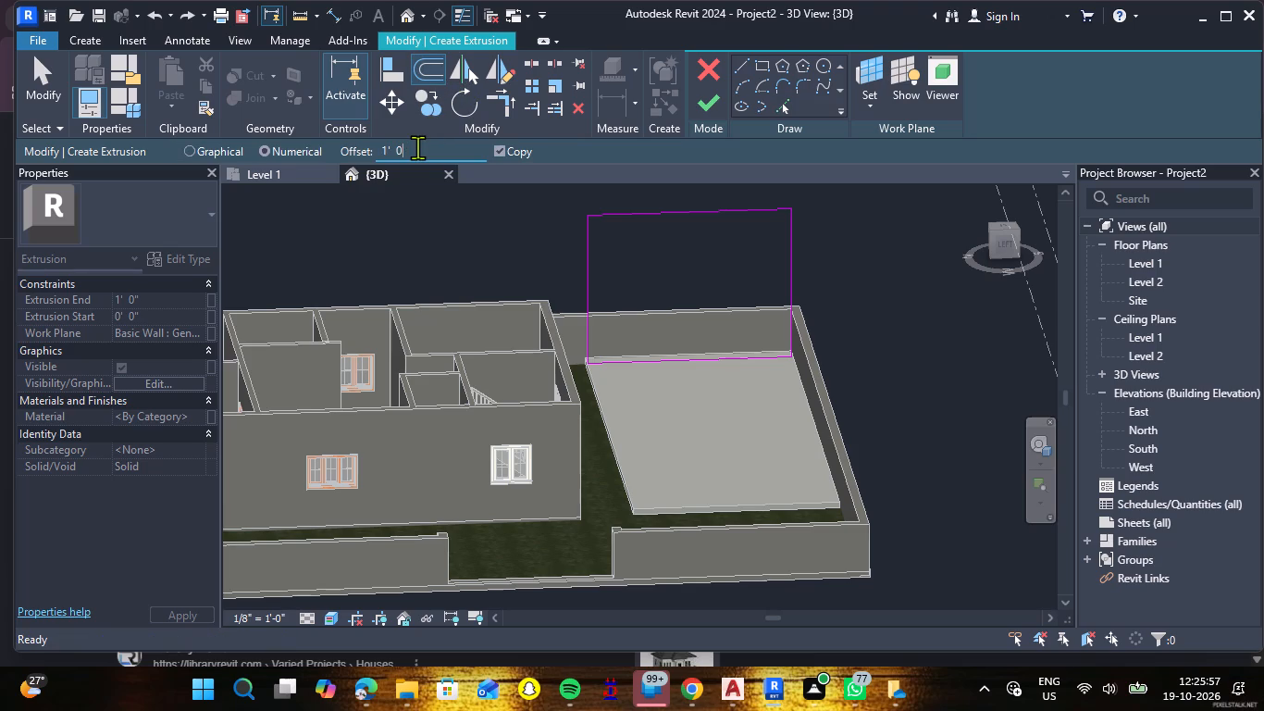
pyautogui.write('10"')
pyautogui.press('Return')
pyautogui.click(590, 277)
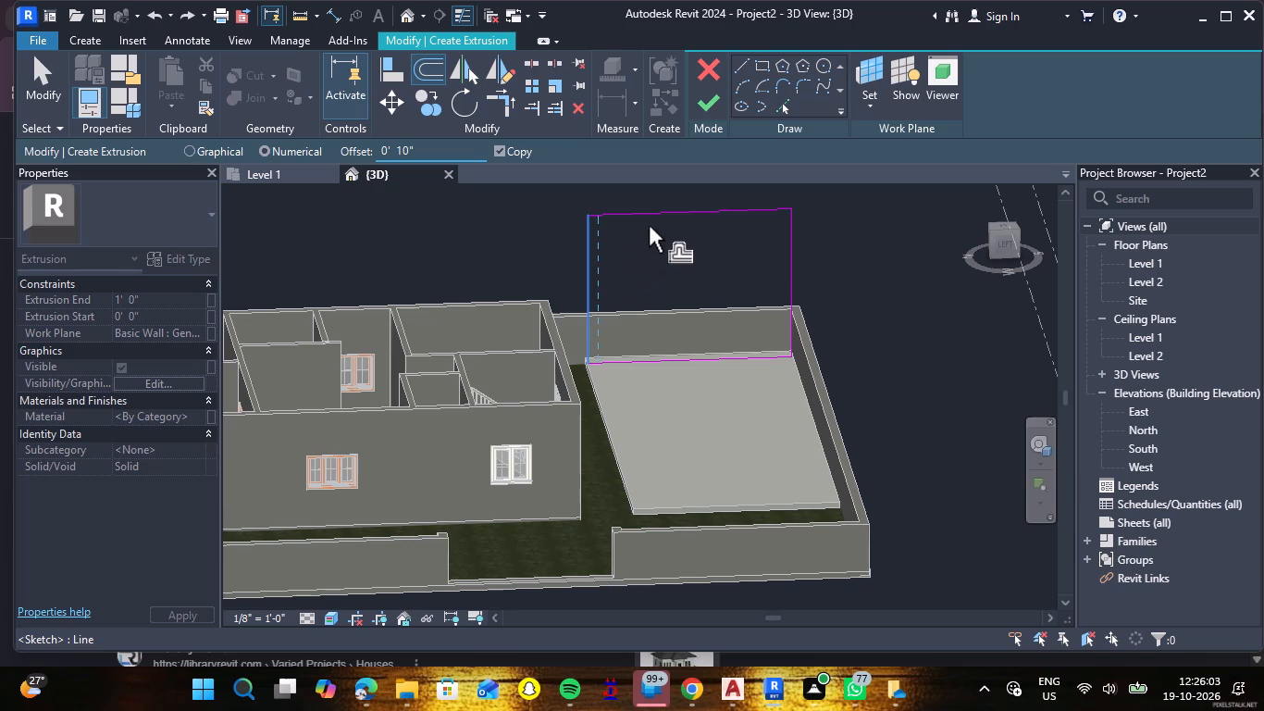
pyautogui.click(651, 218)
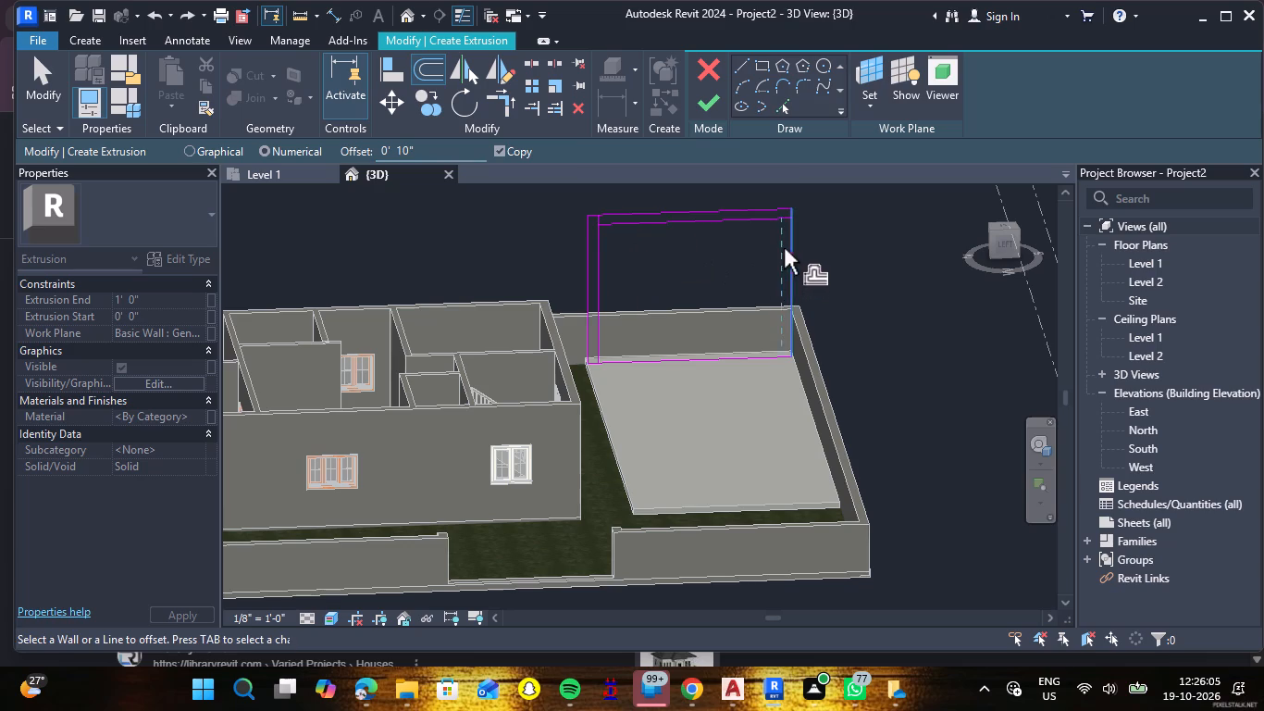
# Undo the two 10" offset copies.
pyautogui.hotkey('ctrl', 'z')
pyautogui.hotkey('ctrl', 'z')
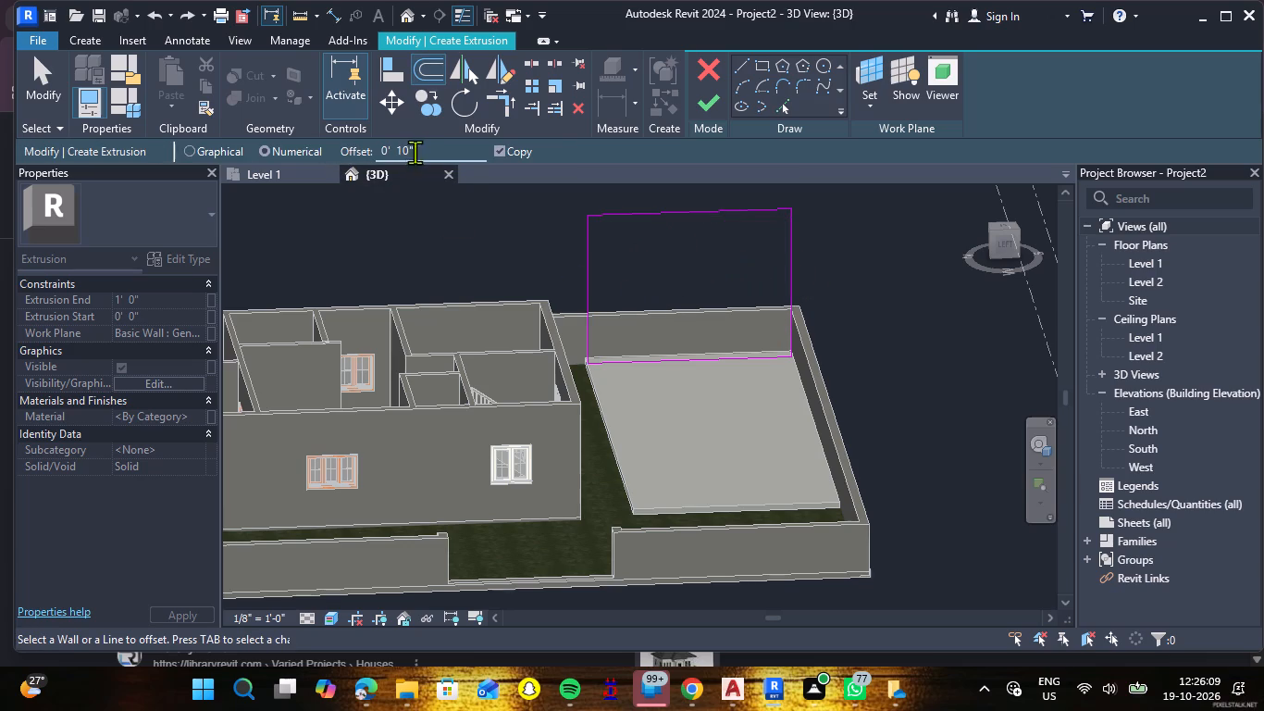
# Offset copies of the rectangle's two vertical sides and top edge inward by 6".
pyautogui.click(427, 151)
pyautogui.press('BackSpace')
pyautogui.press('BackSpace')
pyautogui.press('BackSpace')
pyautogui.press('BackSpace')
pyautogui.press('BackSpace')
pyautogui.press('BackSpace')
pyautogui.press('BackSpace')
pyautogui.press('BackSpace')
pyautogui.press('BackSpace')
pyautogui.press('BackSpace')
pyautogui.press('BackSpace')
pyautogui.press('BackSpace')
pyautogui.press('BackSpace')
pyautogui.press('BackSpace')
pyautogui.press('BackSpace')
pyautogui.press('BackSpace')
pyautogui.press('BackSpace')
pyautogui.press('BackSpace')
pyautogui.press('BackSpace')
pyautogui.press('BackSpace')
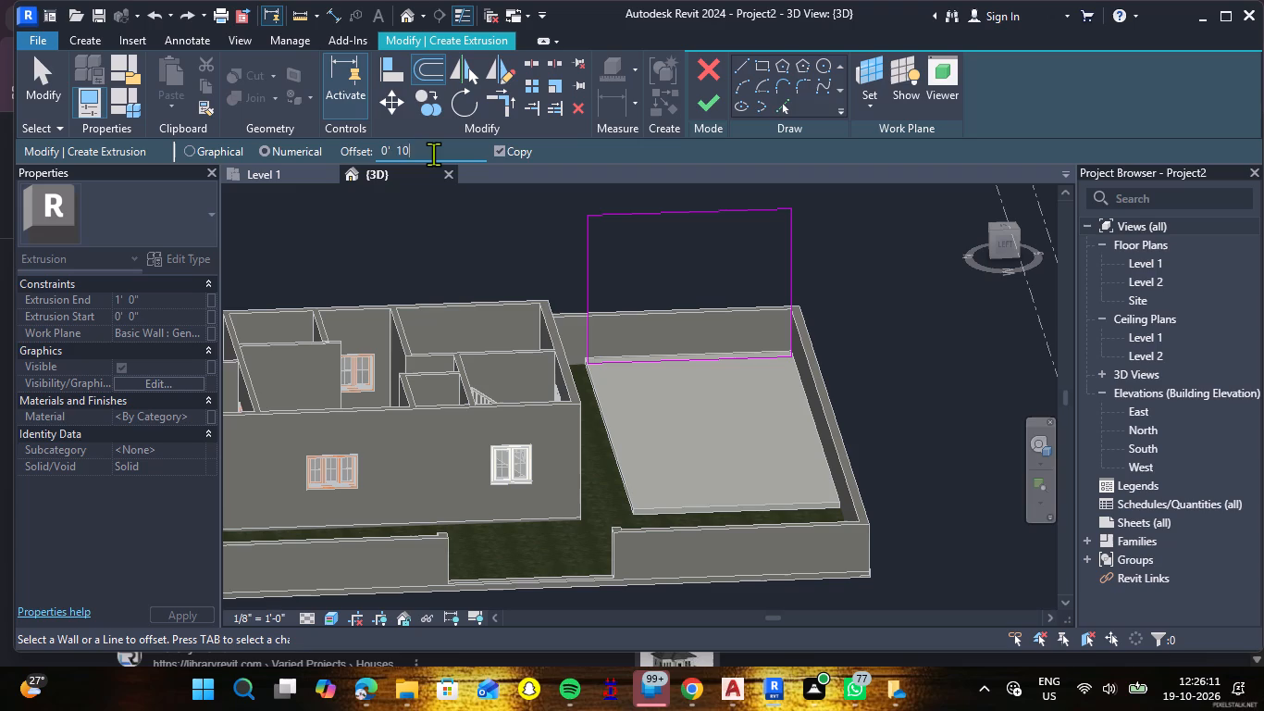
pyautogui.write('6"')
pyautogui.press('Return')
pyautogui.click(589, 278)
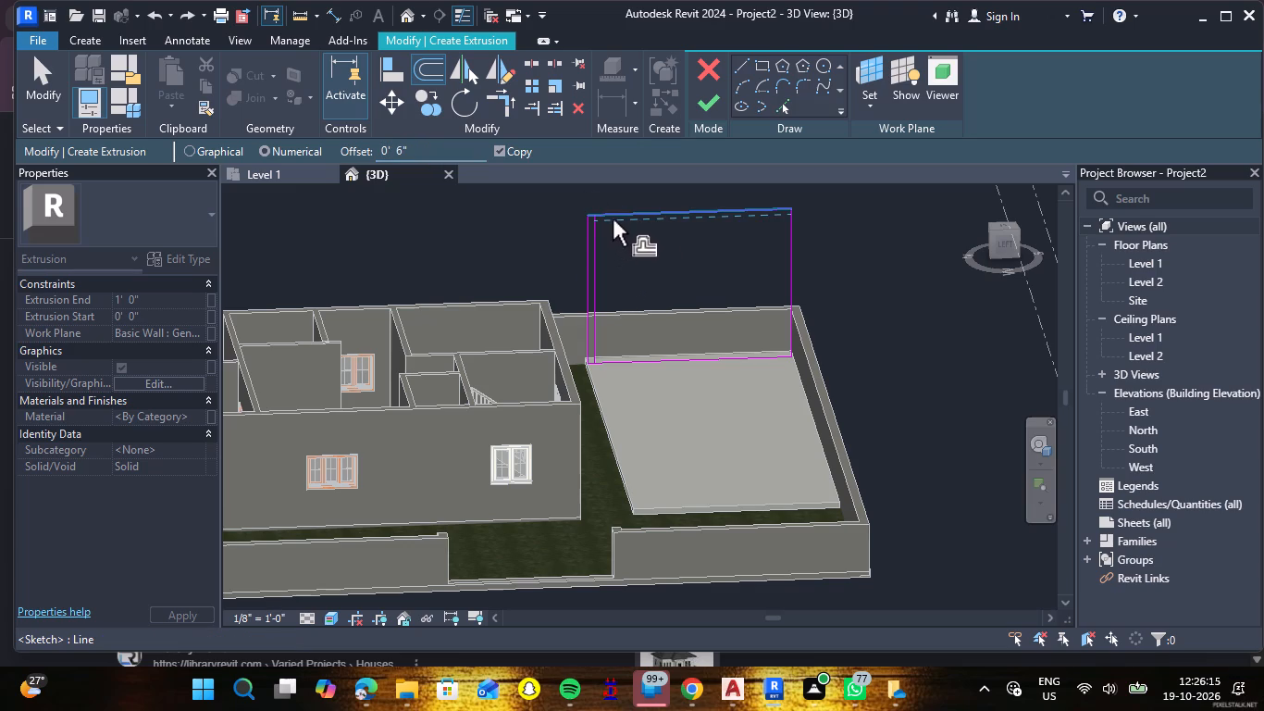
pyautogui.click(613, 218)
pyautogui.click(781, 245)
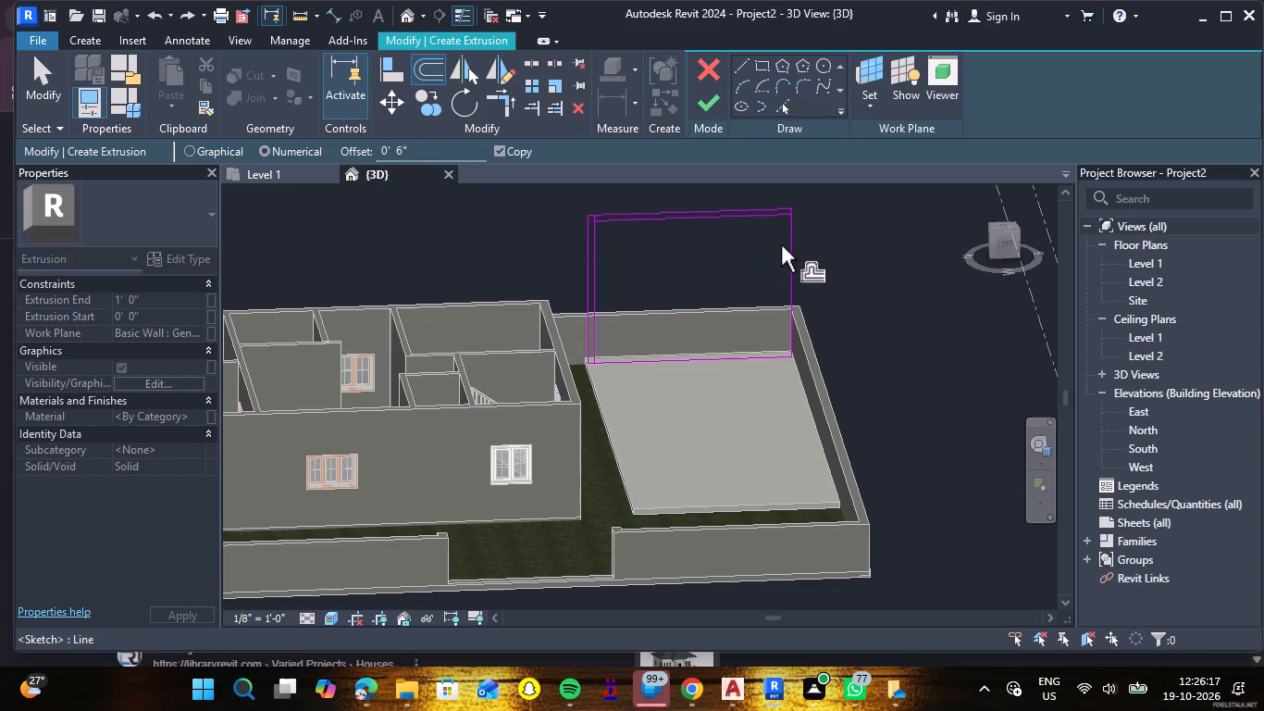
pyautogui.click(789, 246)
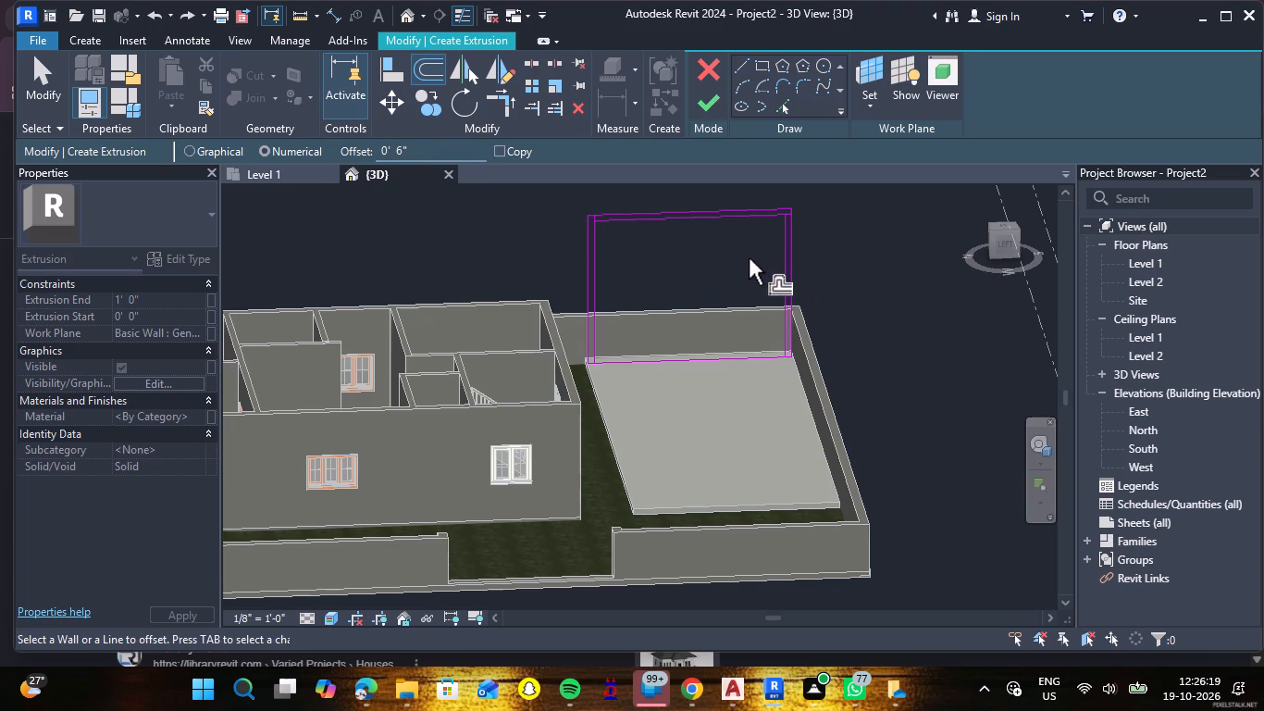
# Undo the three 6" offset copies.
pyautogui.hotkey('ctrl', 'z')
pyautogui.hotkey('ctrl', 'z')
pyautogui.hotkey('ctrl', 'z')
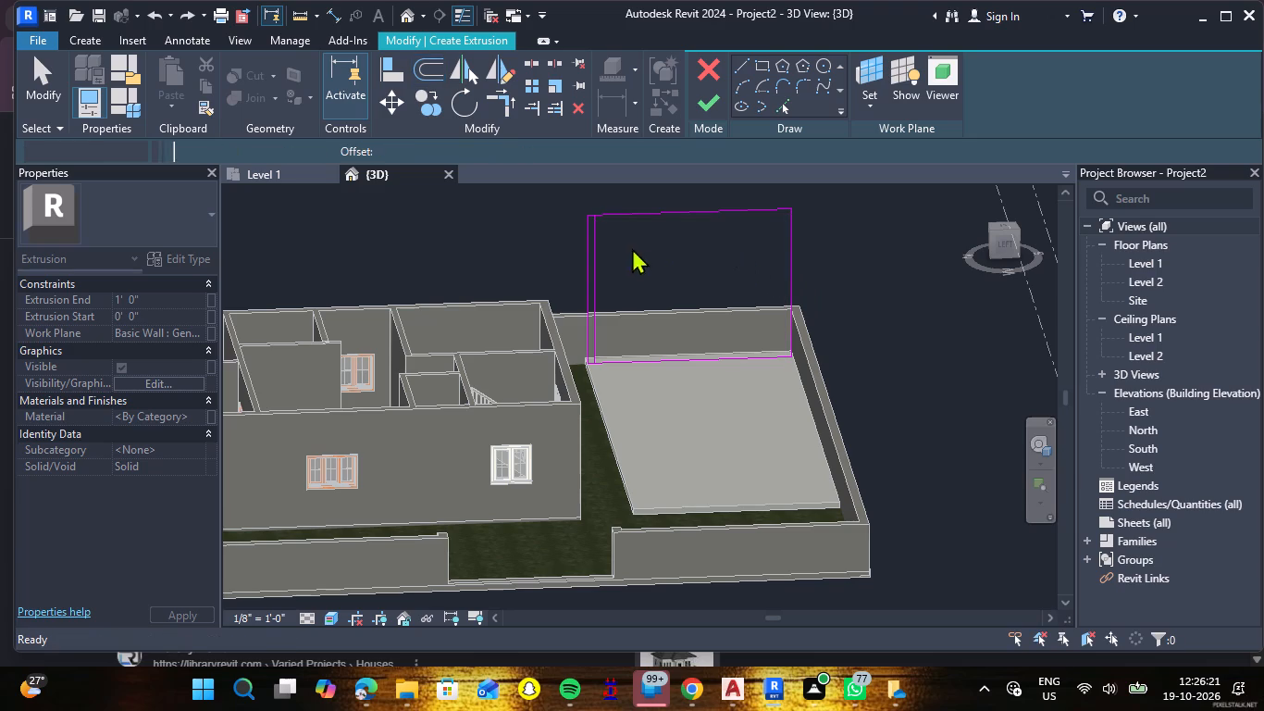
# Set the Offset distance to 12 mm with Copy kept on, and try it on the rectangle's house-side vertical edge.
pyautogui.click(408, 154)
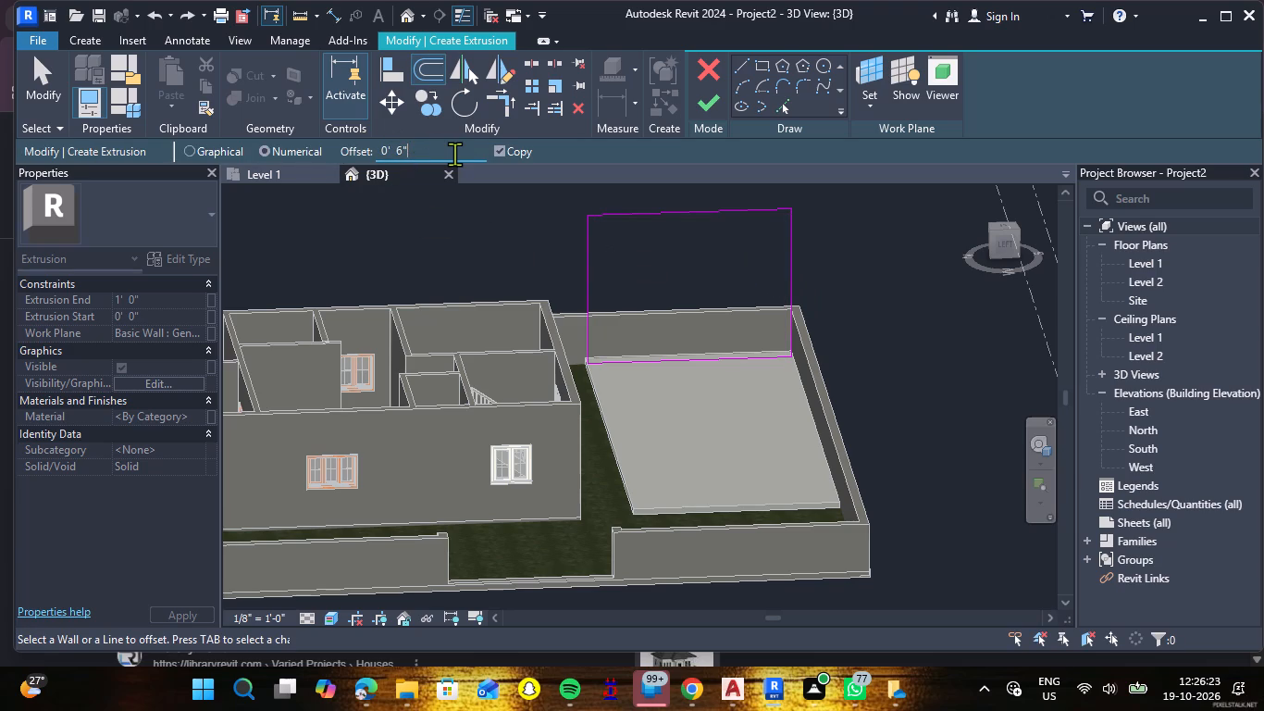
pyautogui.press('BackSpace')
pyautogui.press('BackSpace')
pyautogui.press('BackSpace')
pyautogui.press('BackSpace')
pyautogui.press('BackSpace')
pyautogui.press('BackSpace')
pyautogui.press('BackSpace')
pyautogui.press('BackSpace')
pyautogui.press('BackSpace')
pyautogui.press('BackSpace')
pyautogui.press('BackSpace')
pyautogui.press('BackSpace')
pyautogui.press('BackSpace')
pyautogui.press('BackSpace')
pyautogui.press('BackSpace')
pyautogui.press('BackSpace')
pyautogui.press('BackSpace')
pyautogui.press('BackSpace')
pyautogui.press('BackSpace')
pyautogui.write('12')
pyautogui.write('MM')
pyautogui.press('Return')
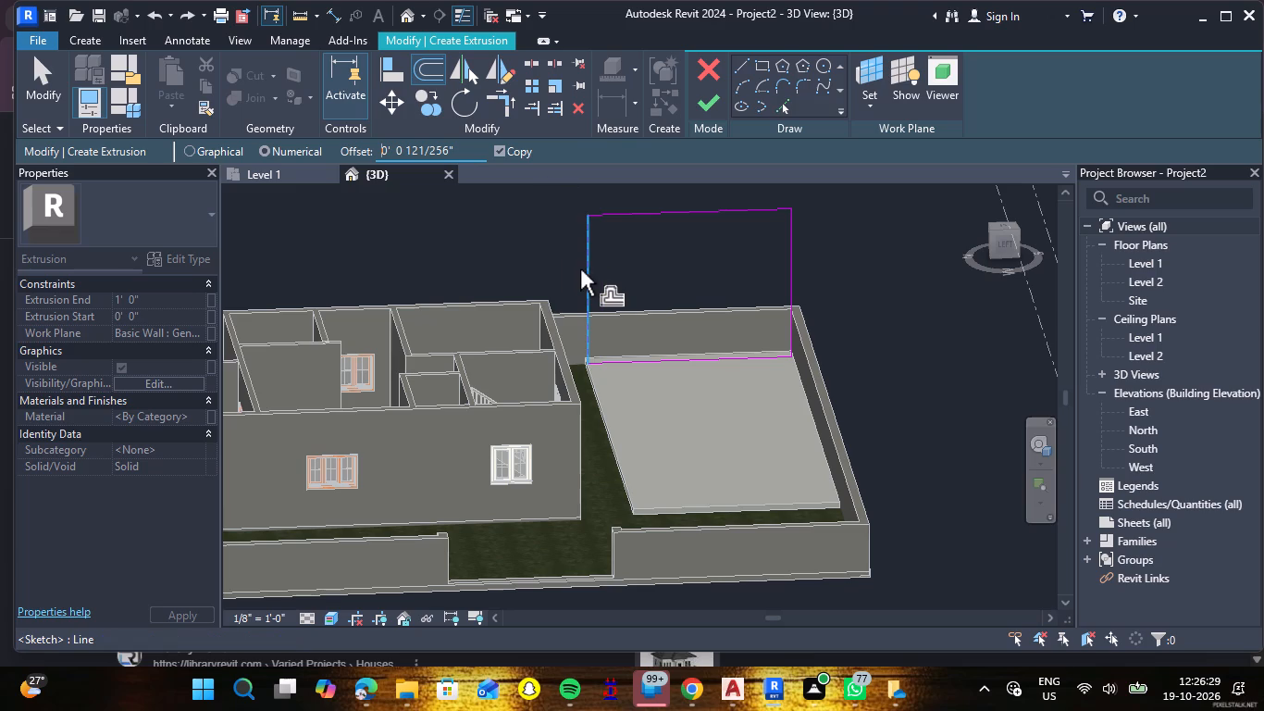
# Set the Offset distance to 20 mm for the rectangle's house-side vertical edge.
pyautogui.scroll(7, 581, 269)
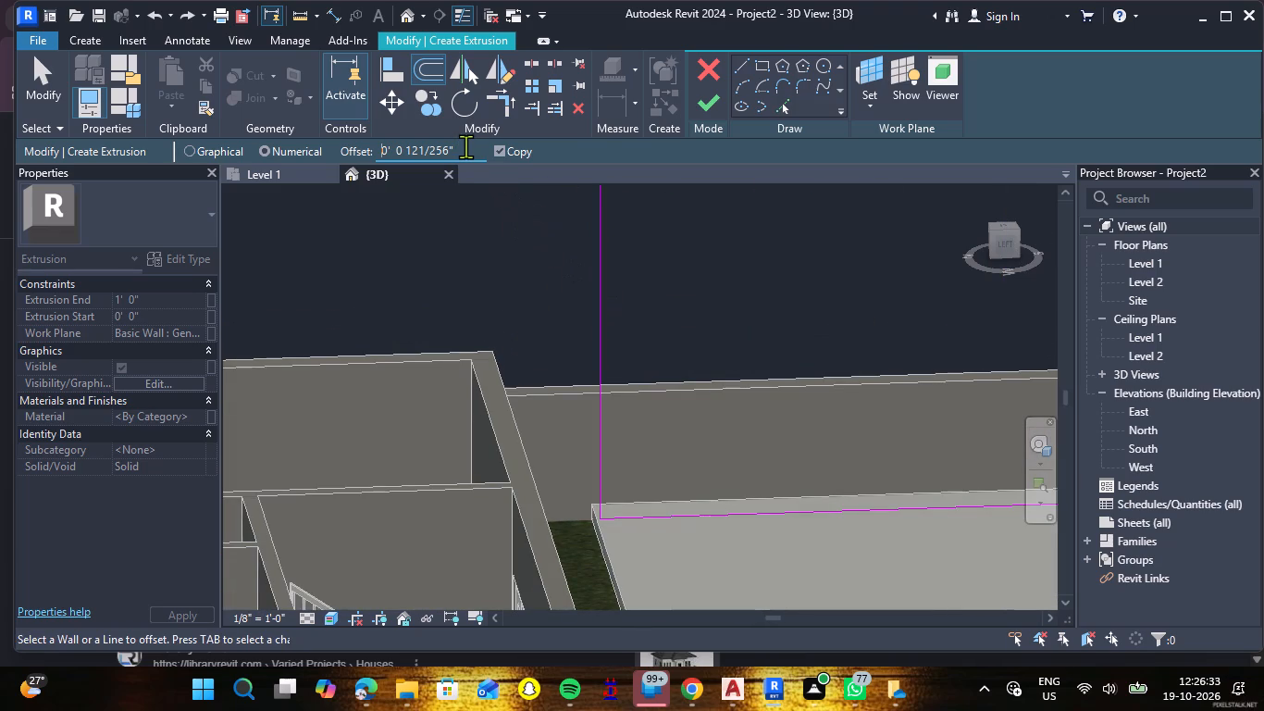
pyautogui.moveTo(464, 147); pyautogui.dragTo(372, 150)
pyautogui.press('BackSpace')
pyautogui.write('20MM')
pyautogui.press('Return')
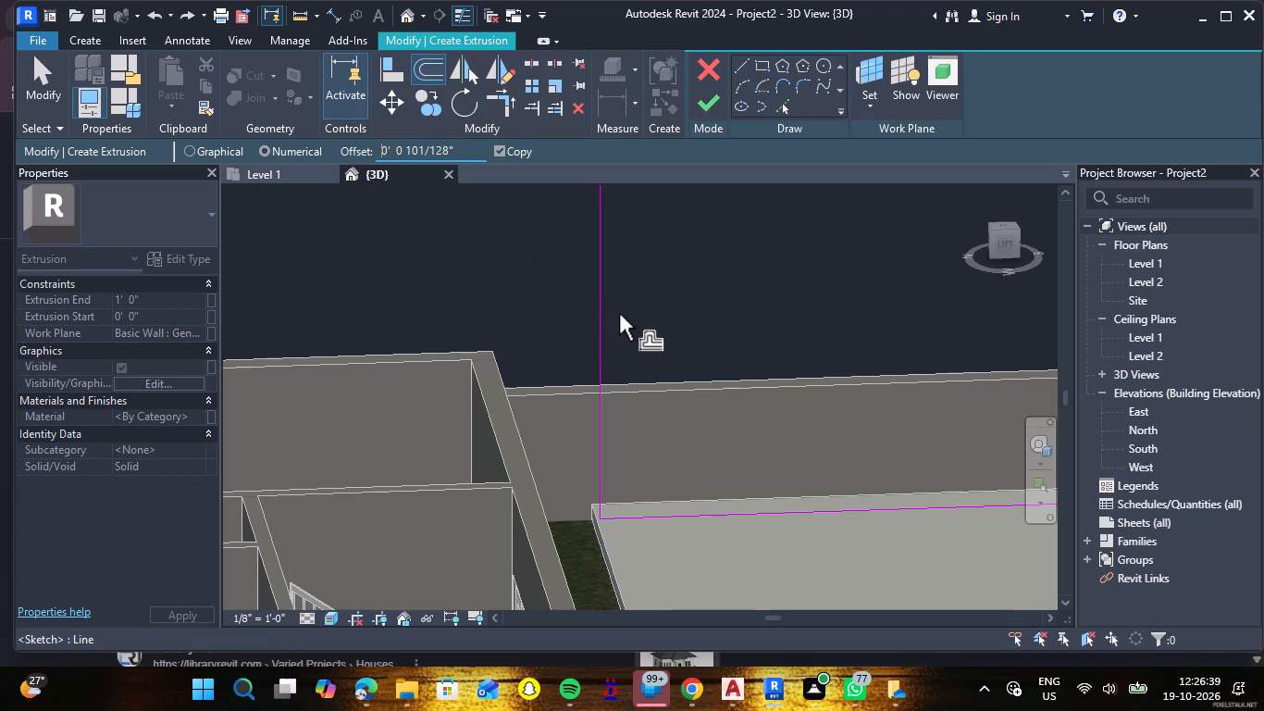
# Set the Offset distance to 2" and offset copies of the rectangle's two vertical sides and top edge inward.
pyautogui.moveTo(461, 152); pyautogui.dragTo(354, 157)
pyautogui.press('BackSpace')
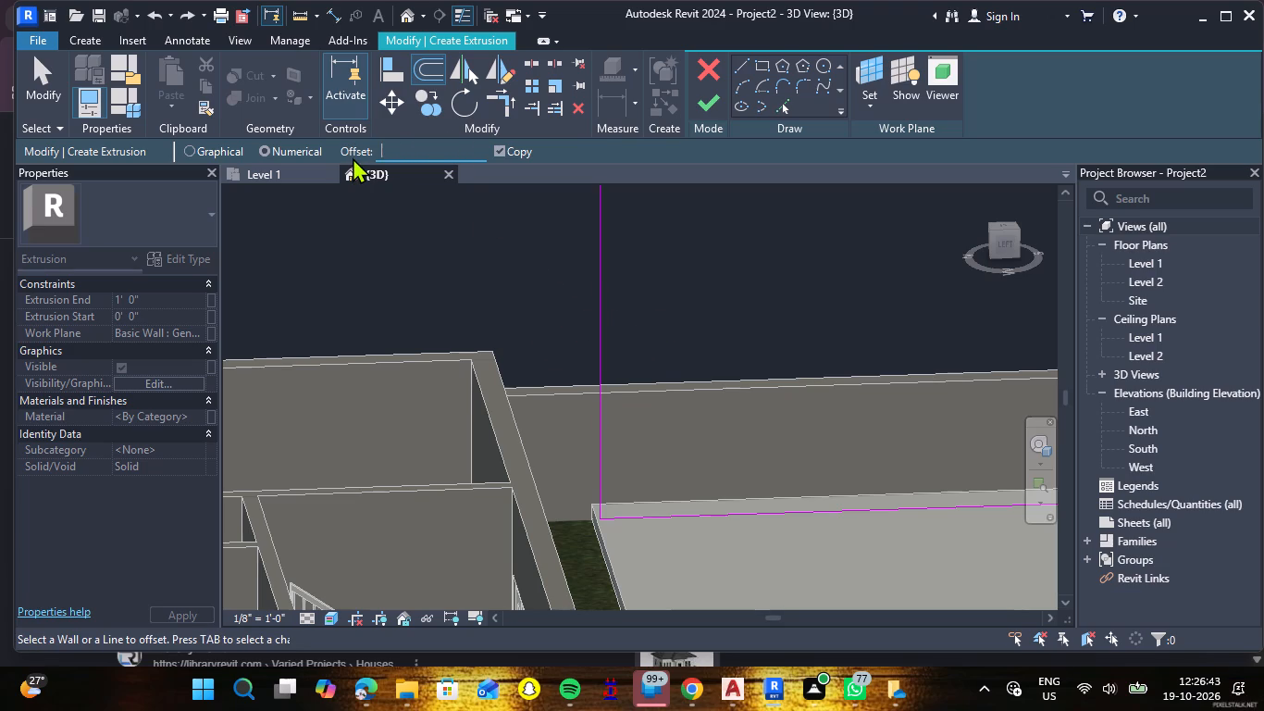
pyautogui.write('2"')
pyautogui.press('Return')
pyautogui.click(602, 319)
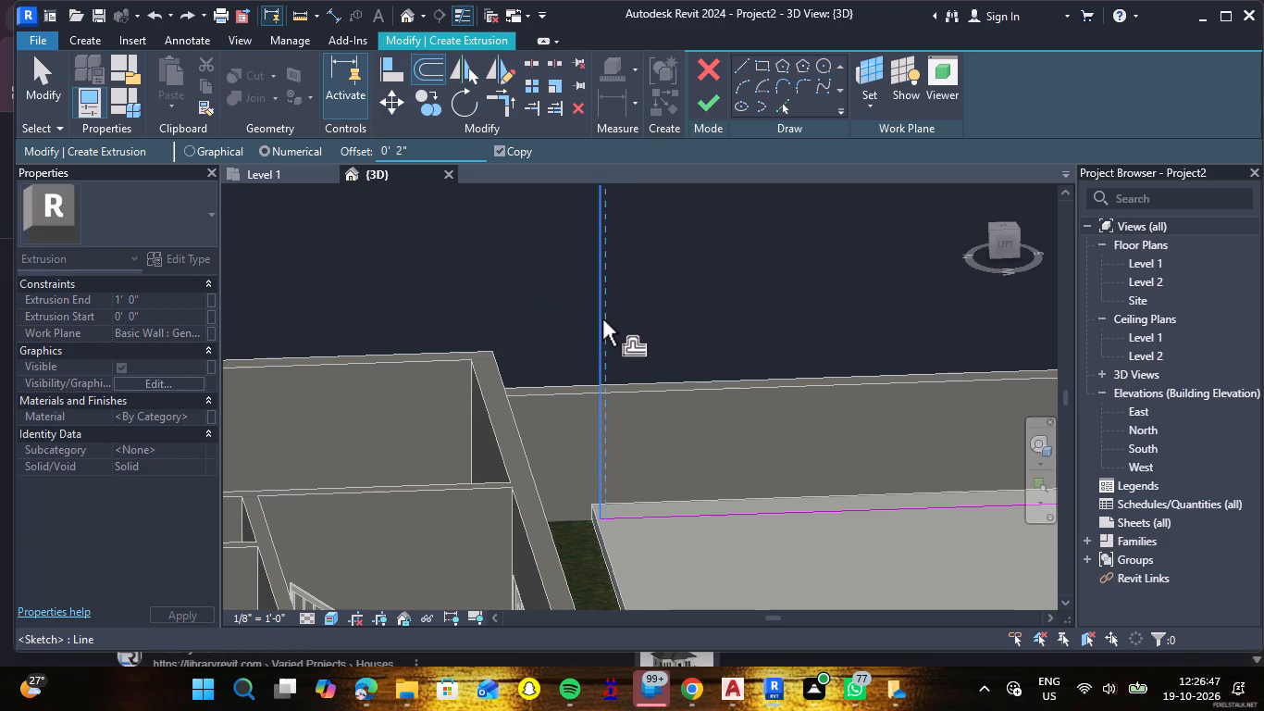
pyautogui.scroll(-5, 690, 326)
pyautogui.scroll(5, 690, 220)
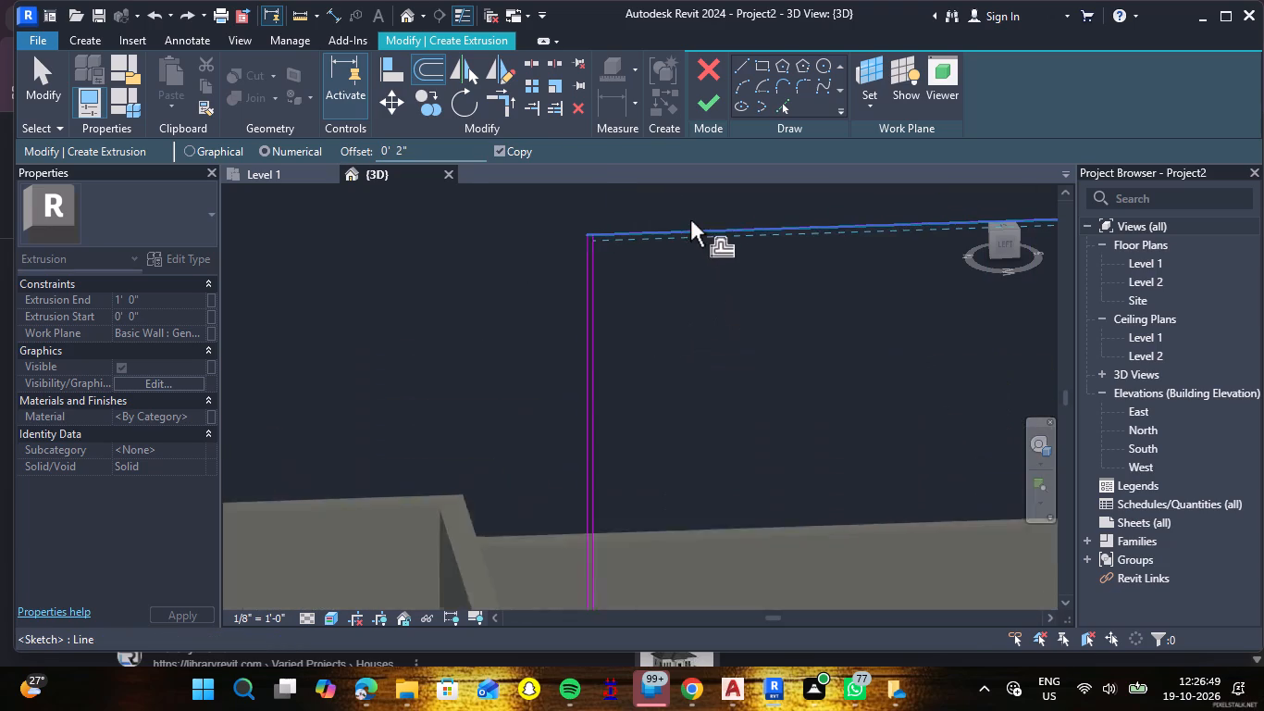
pyautogui.scroll(2, 690, 220)
pyautogui.click(688, 238)
pyautogui.scroll(-5, 693, 262)
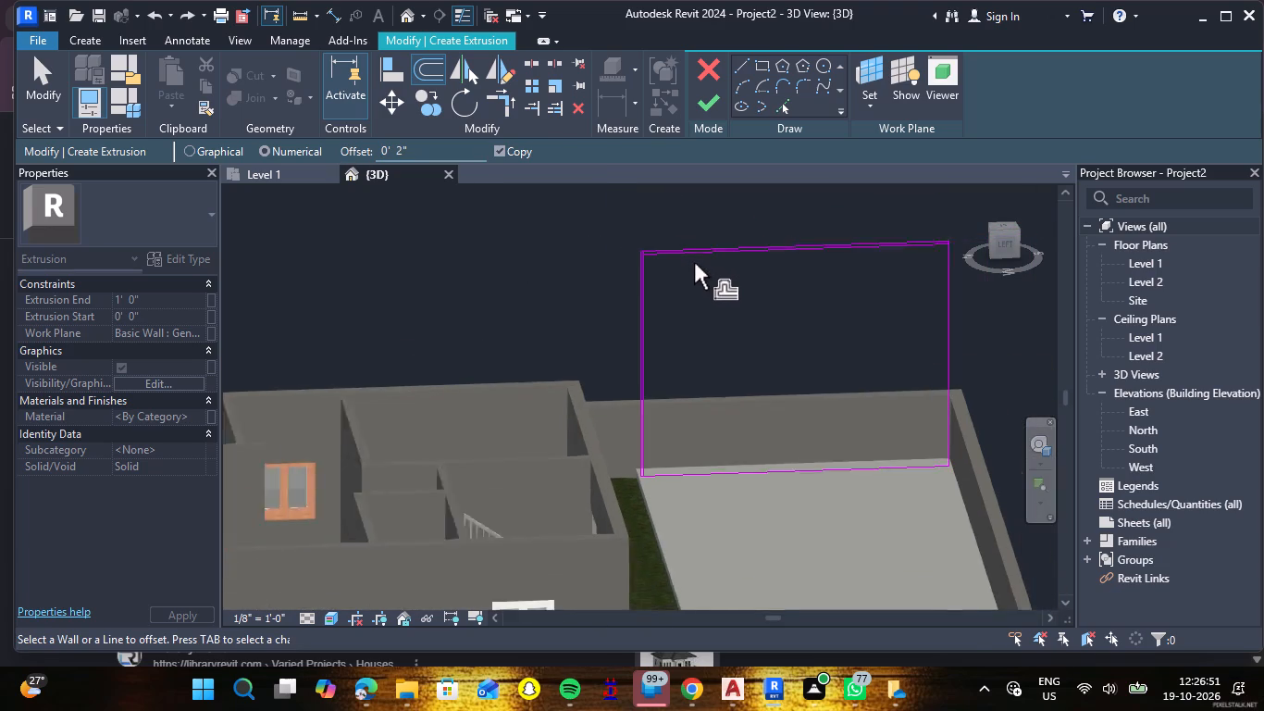
pyautogui.scroll(-2, 694, 263)
pyautogui.scroll(7, 937, 277)
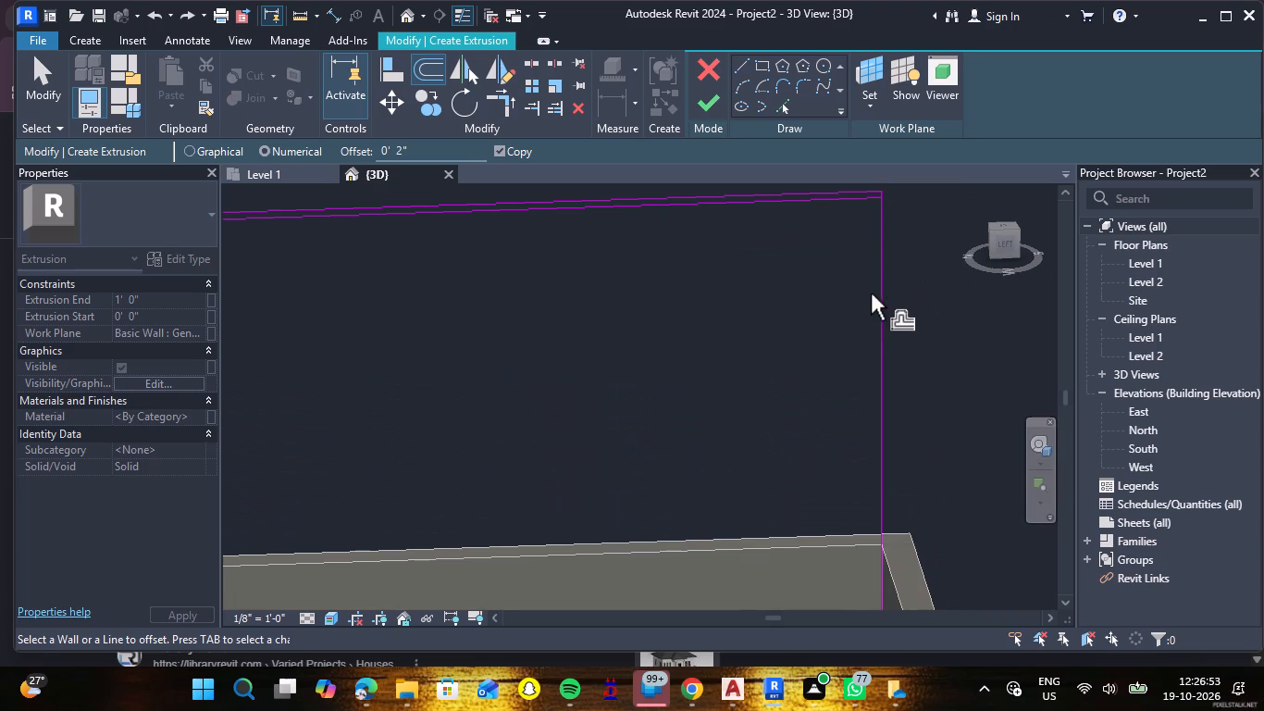
pyautogui.click(874, 293)
pyautogui.scroll(-5, 814, 276)
pyautogui.press('Escape')
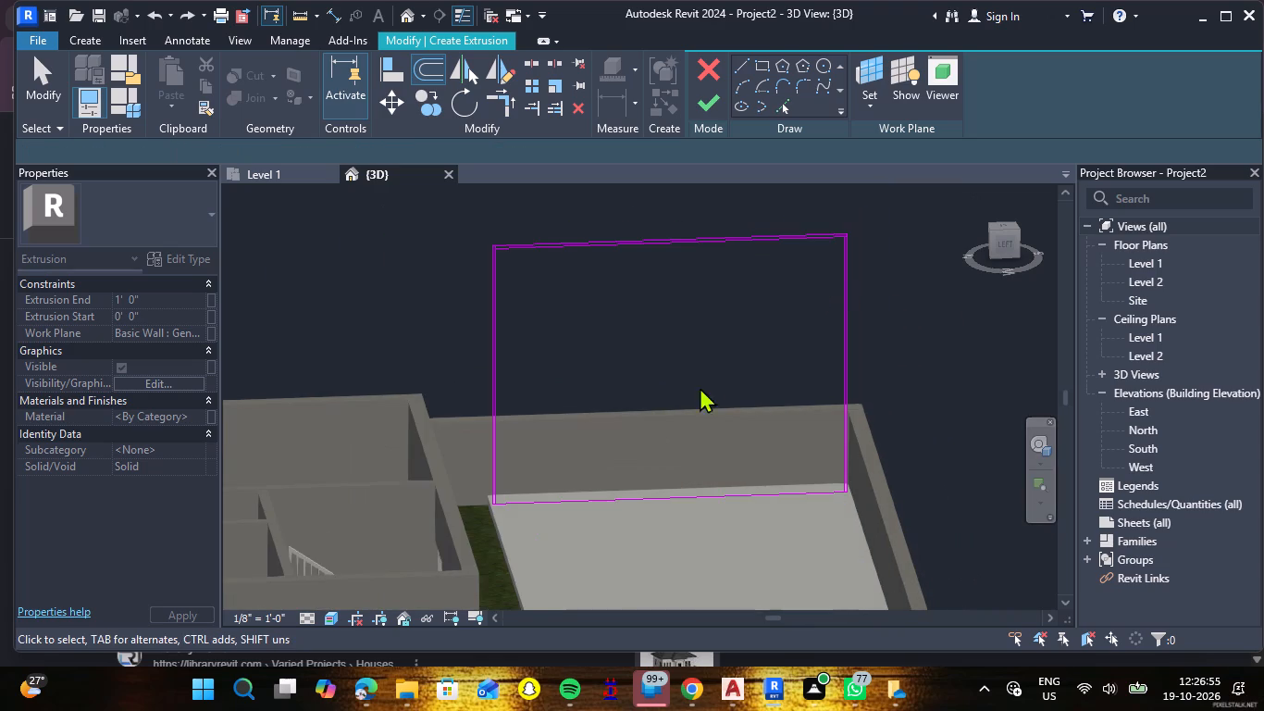
# Delete the bottom edge of the sketched rectangle along the slab.
pyautogui.click(691, 499)
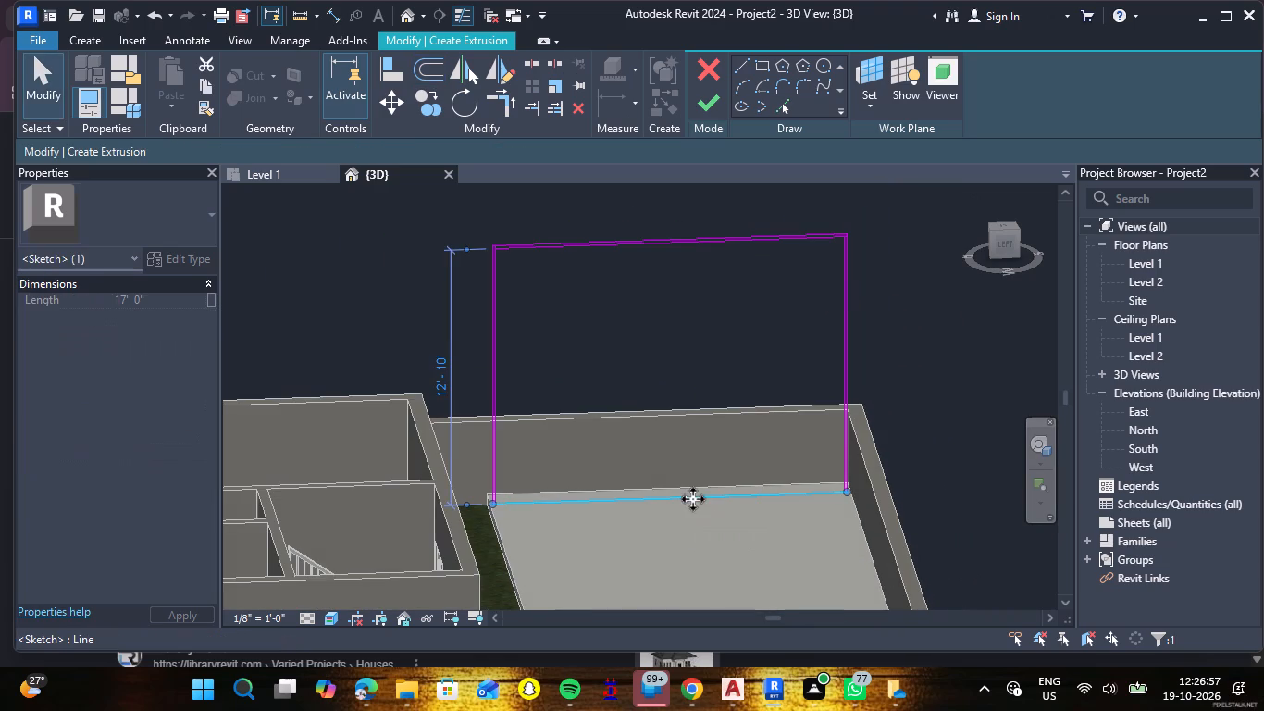
pyautogui.press('Delete')
# Trim the inner offset lines to each other at both upper corners of the frame sketch.
pyautogui.scroll(7, 490, 512)
pyautogui.scroll(-4, 505, 482)
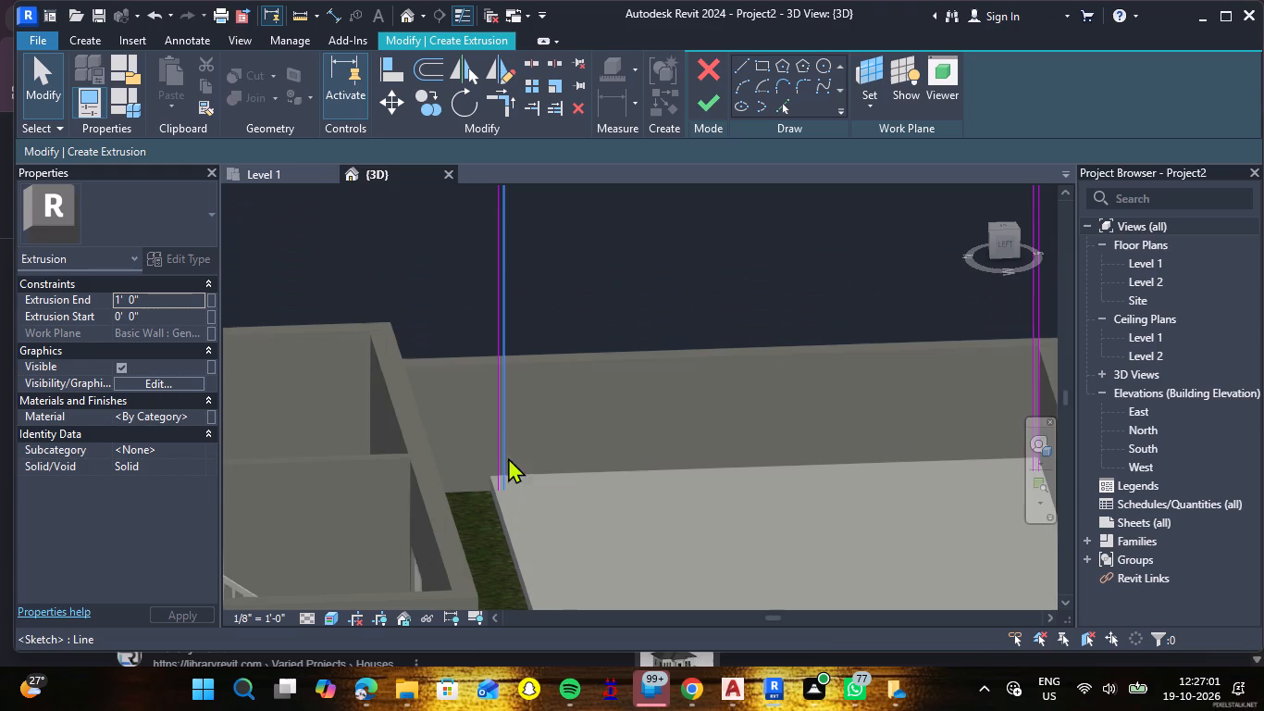
pyautogui.scroll(-4, 506, 403)
pyautogui.scroll(7, 507, 213)
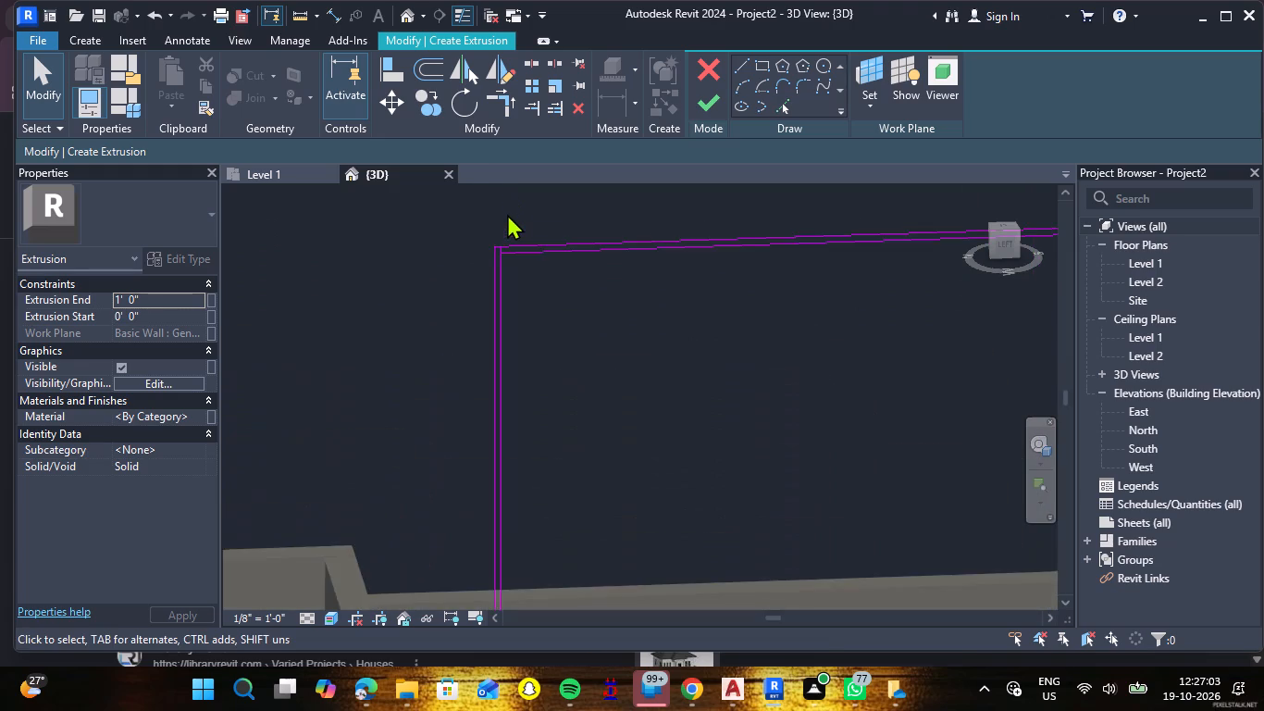
pyautogui.click(502, 106)
pyautogui.scroll(6, 492, 219)
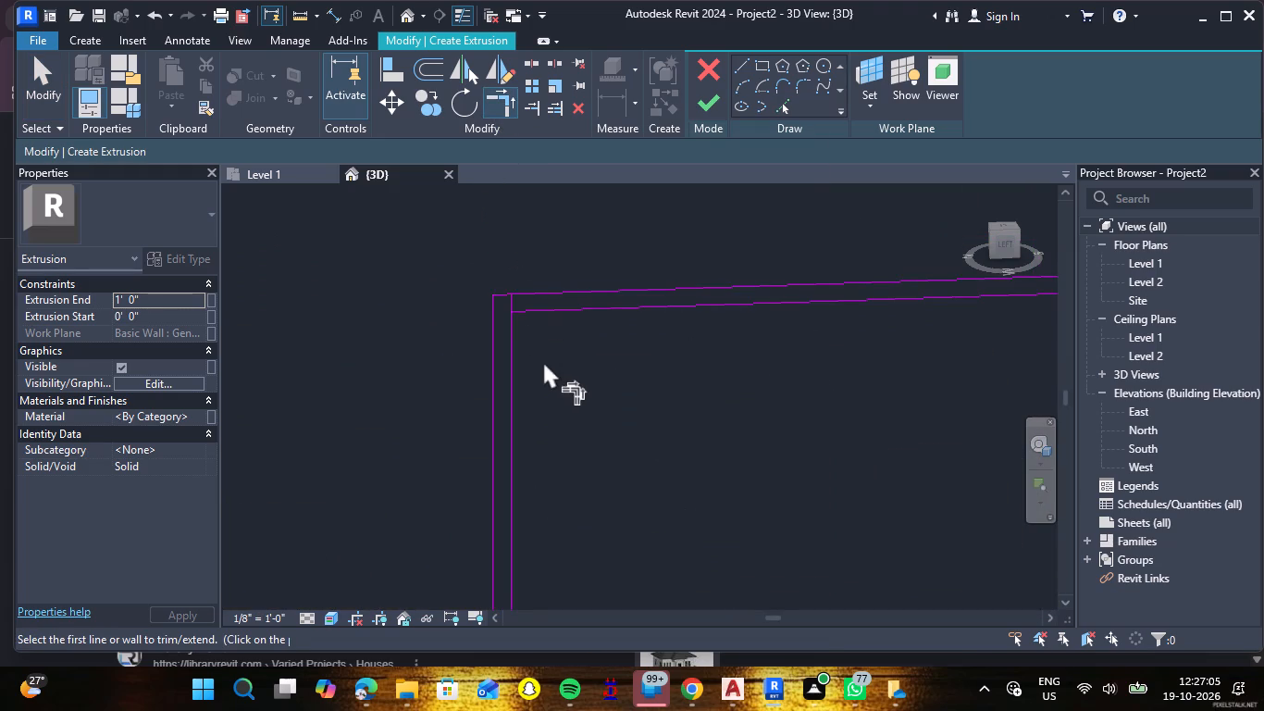
pyautogui.click(516, 359)
pyautogui.click(545, 309)
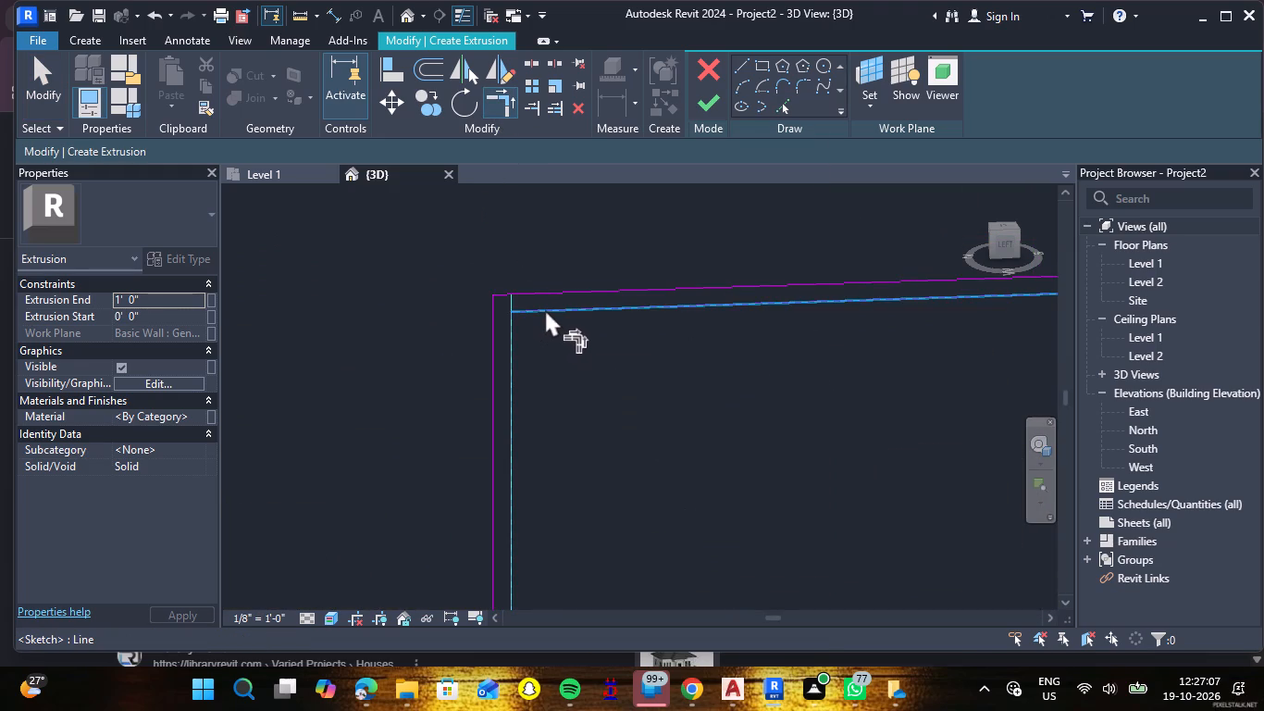
pyautogui.scroll(-15, 545, 309)
pyautogui.scroll(6, 765, 296)
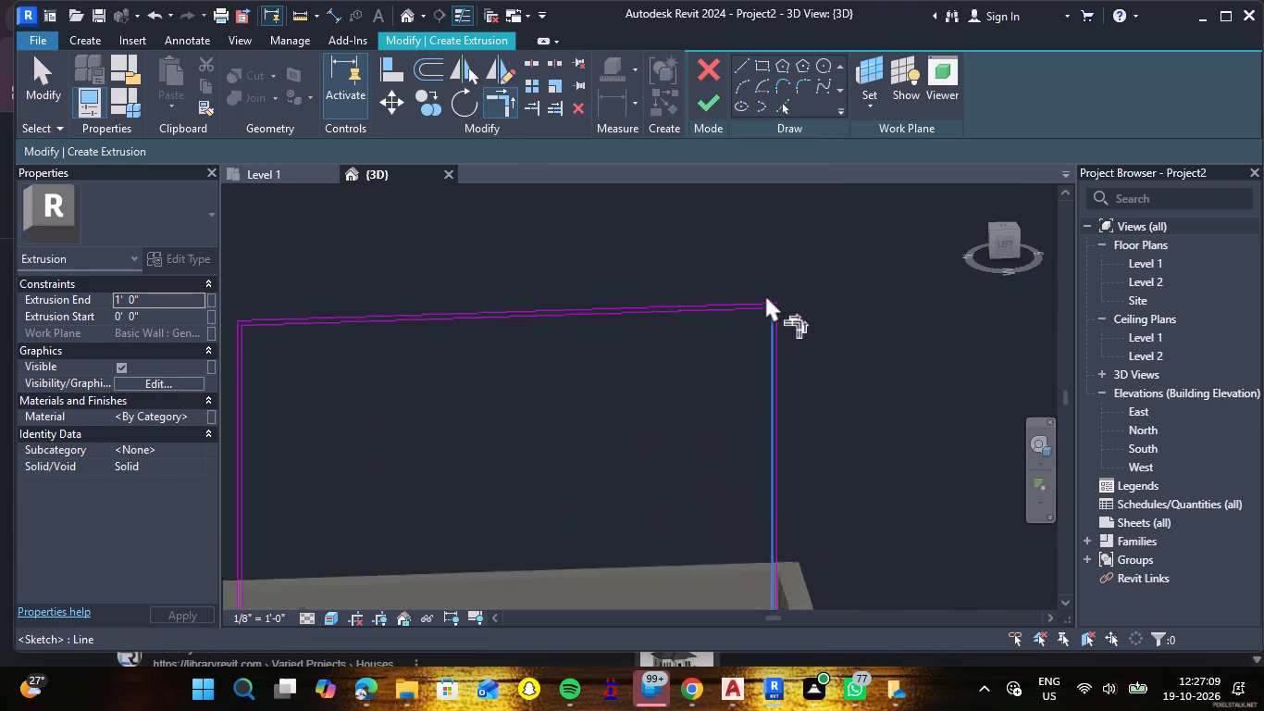
pyautogui.scroll(2, 765, 294)
pyautogui.scroll(6, 811, 390)
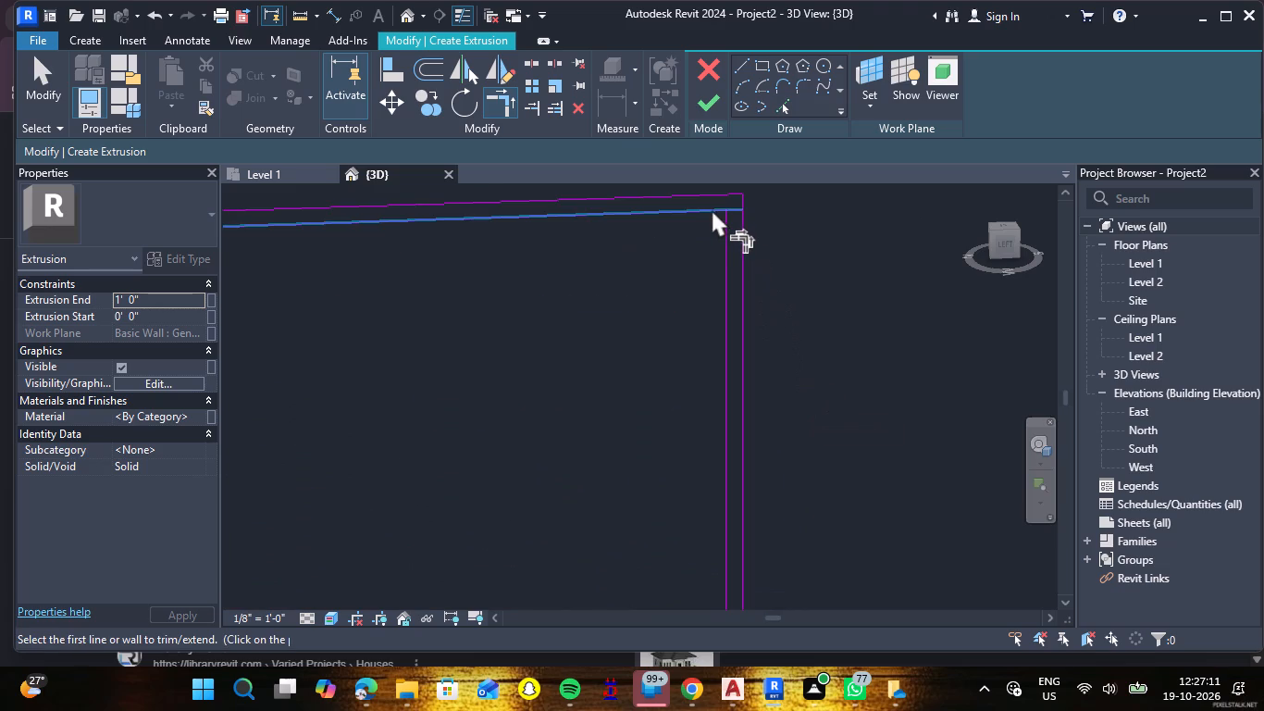
pyautogui.click(710, 209)
pyautogui.click(719, 234)
pyautogui.scroll(-13, 716, 240)
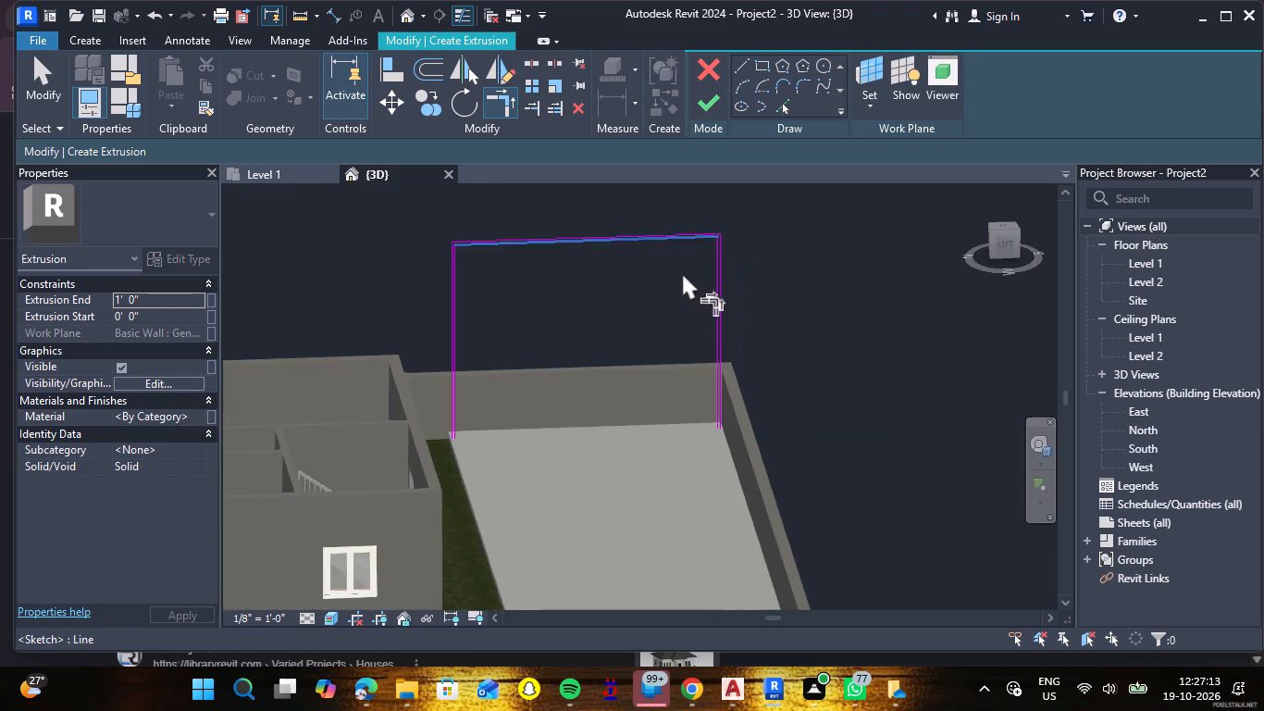
pyautogui.scroll(8, 440, 439)
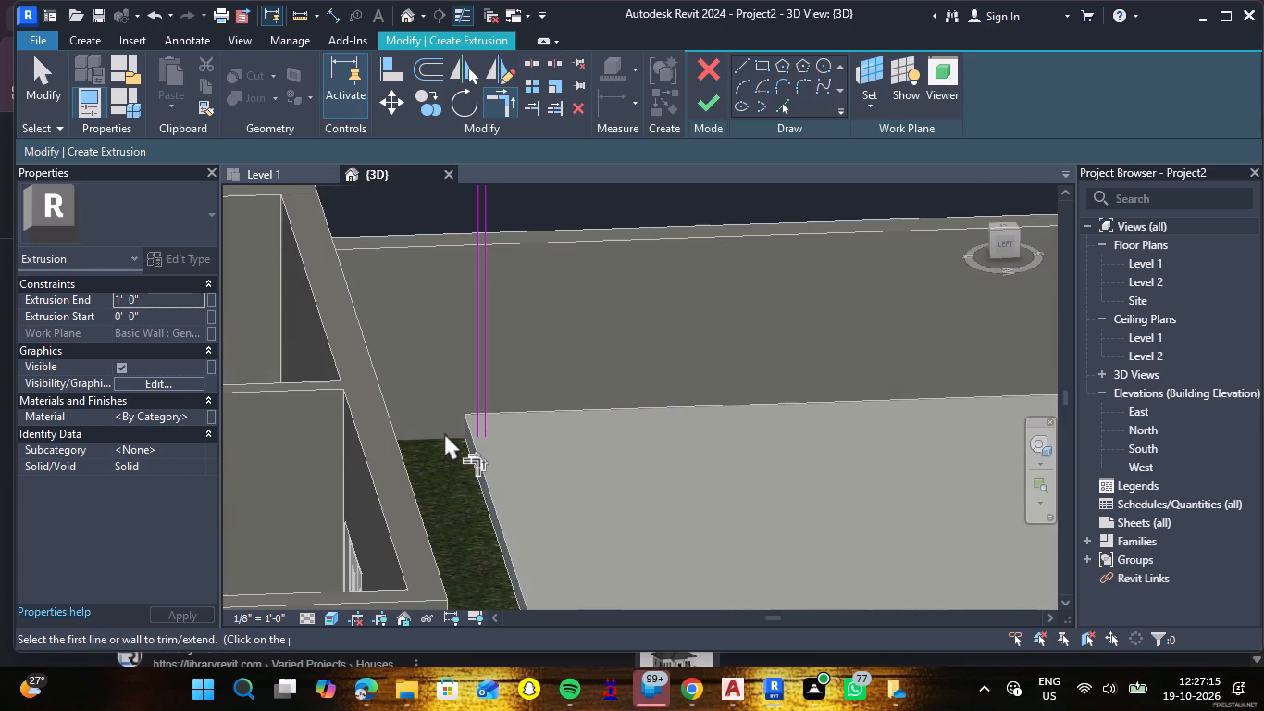
pyautogui.press('Escape')
# Draw a short line closing the bottom of the house-side leg, between its outer and inner vertical lines.
pyautogui.scroll(3, 440, 390)
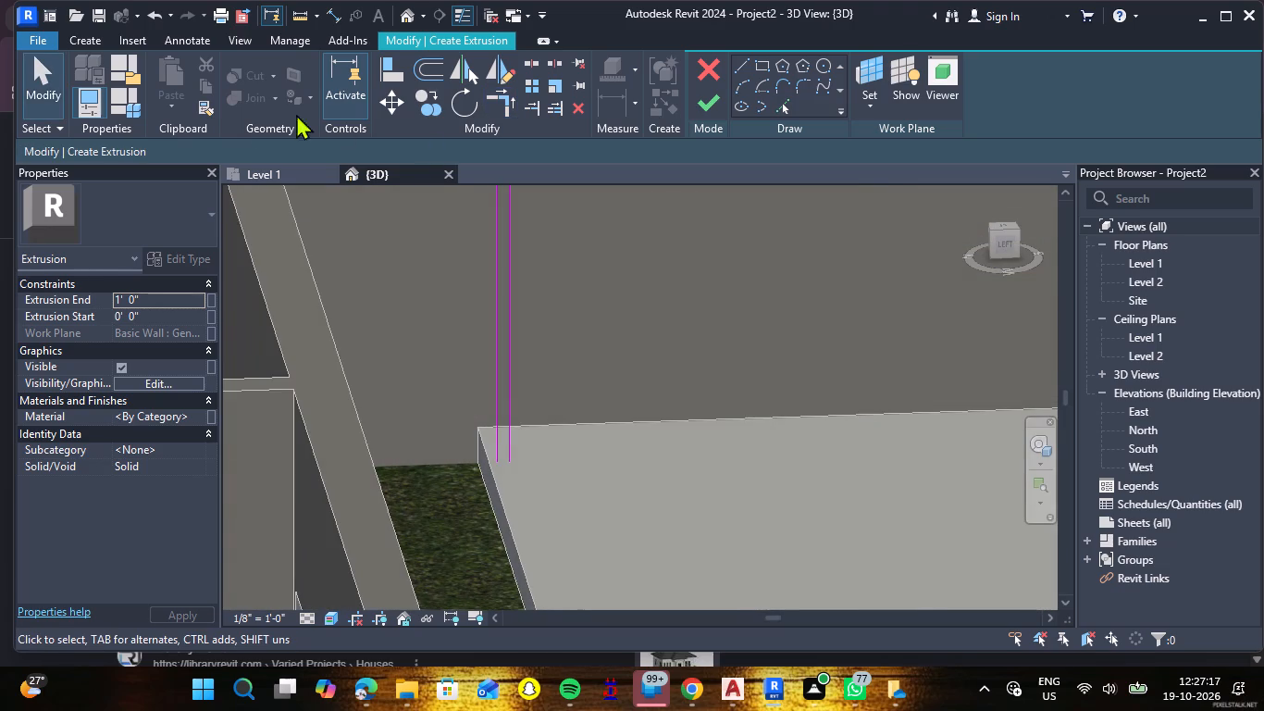
pyautogui.click(740, 69)
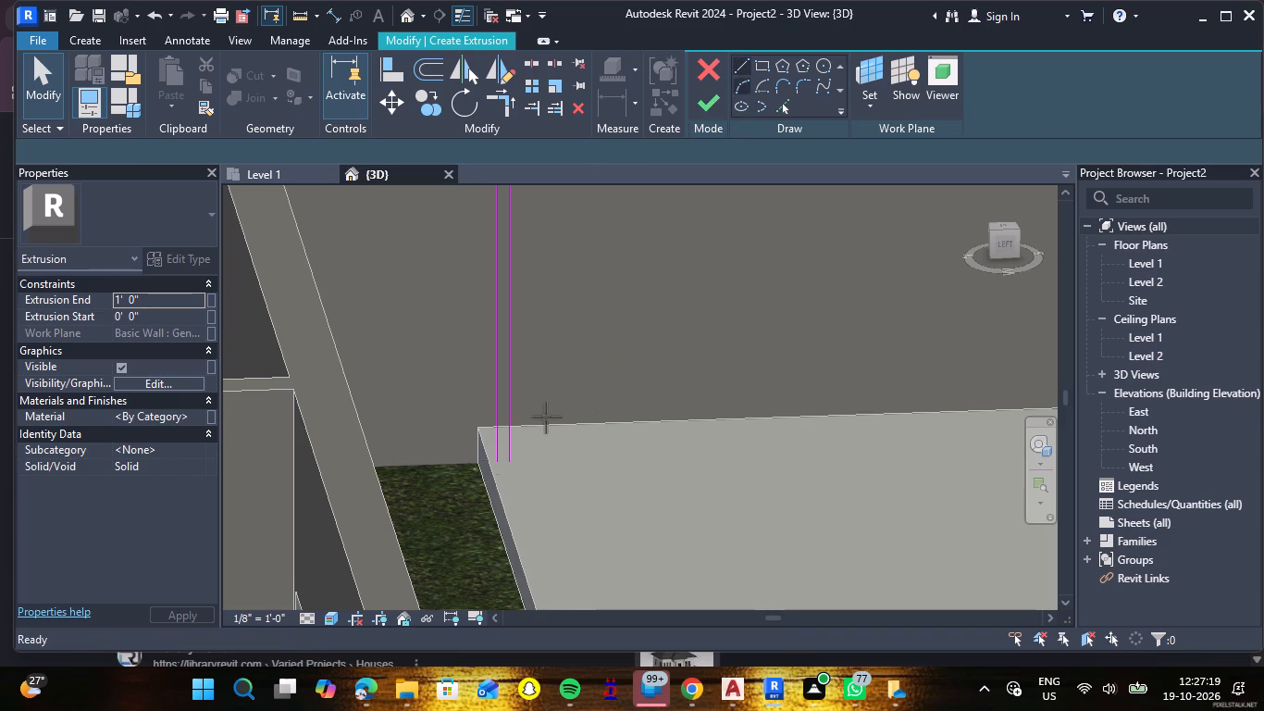
pyautogui.click(496, 461)
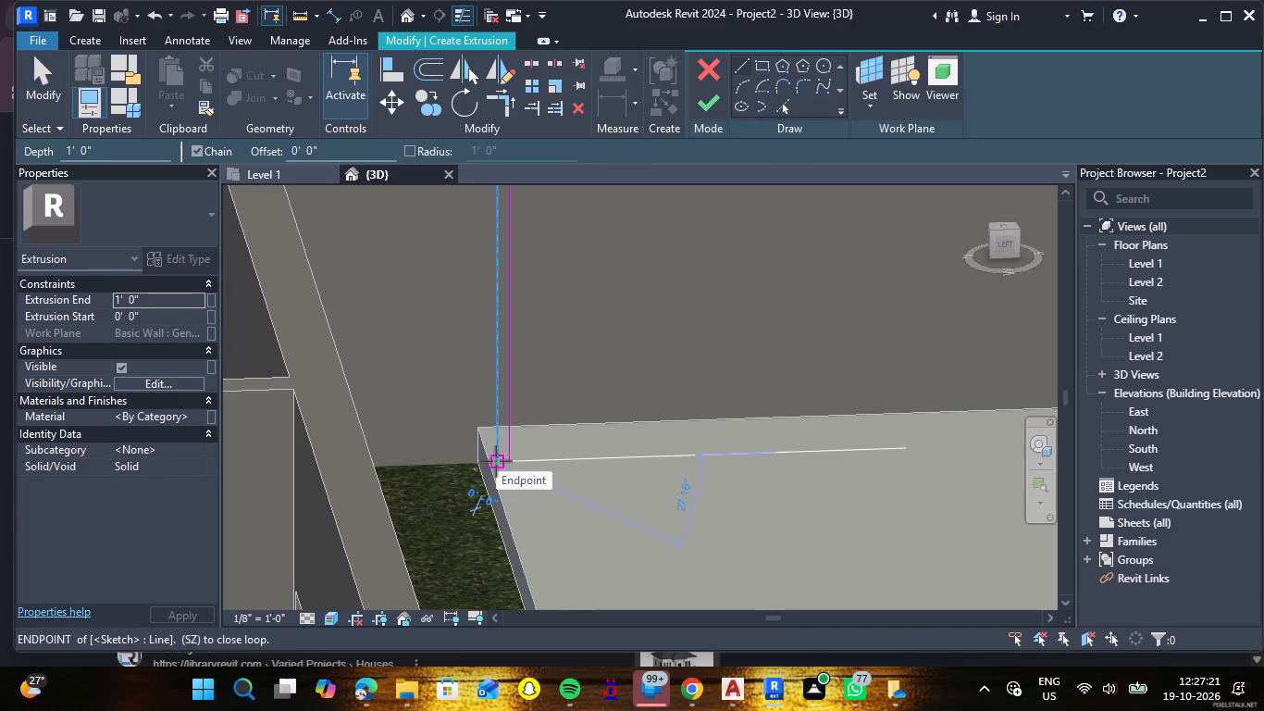
pyautogui.click(509, 458)
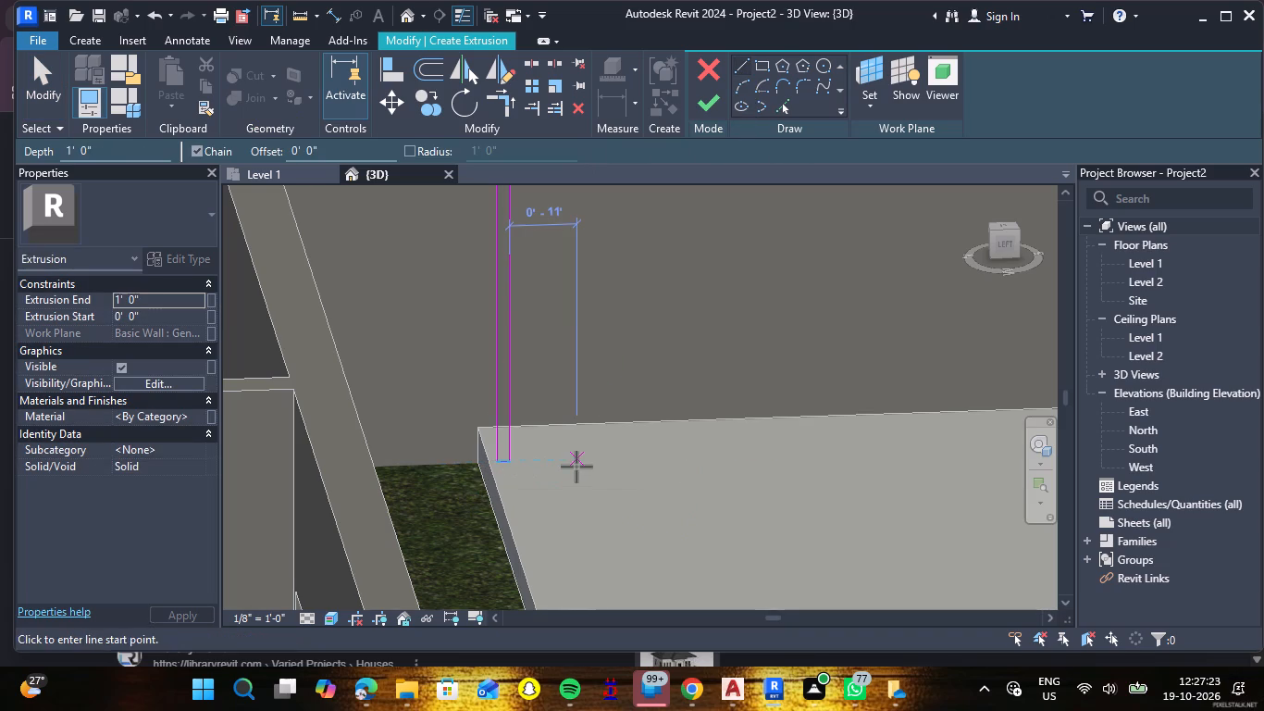
pyautogui.press('Escape')
pyautogui.scroll(-11, 576, 467)
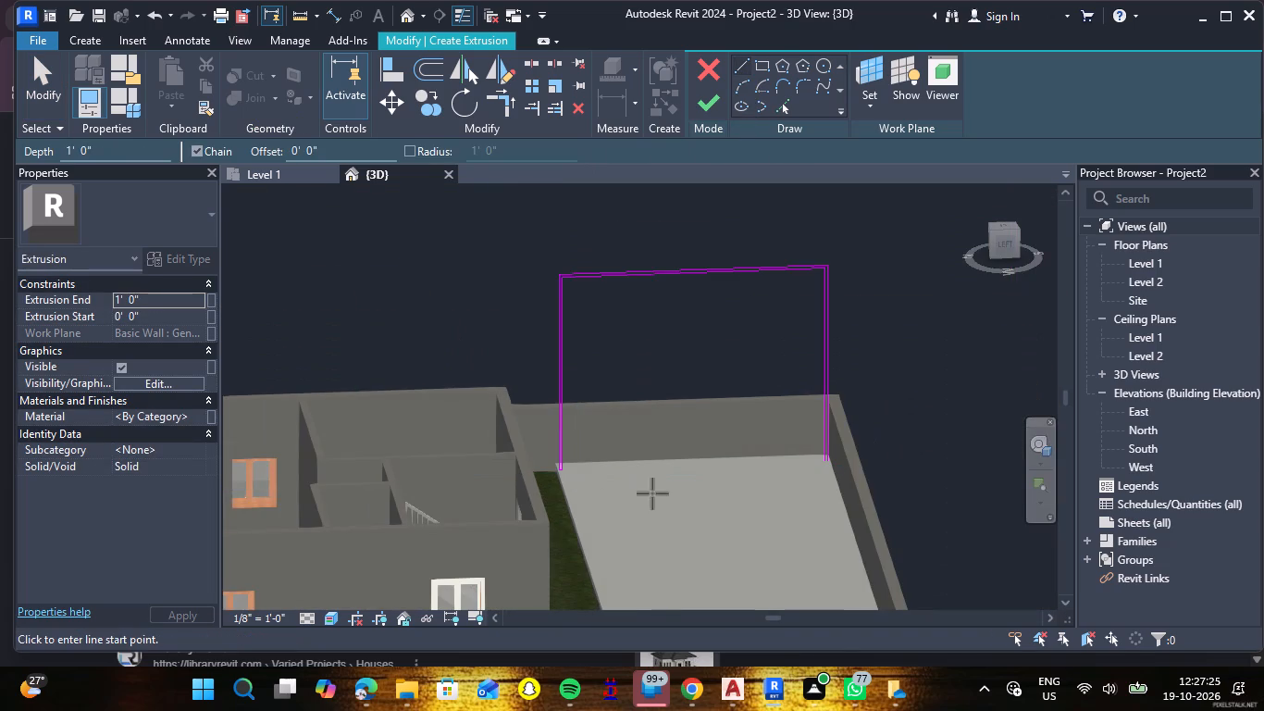
pyautogui.press('Escape')
# Draw a short line closing the bottom of the other leg, beside the boundary wall corner.
pyautogui.scroll(14, 828, 458)
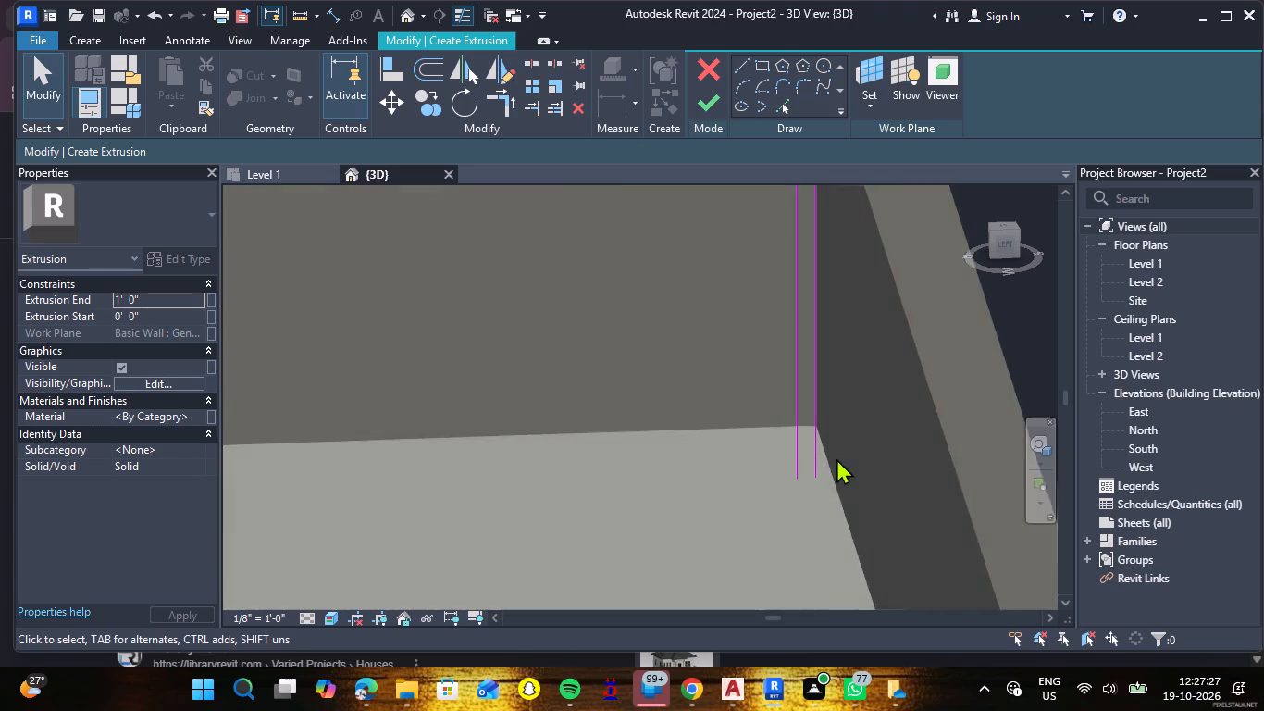
pyautogui.scroll(6, 836, 458)
pyautogui.click(734, 63)
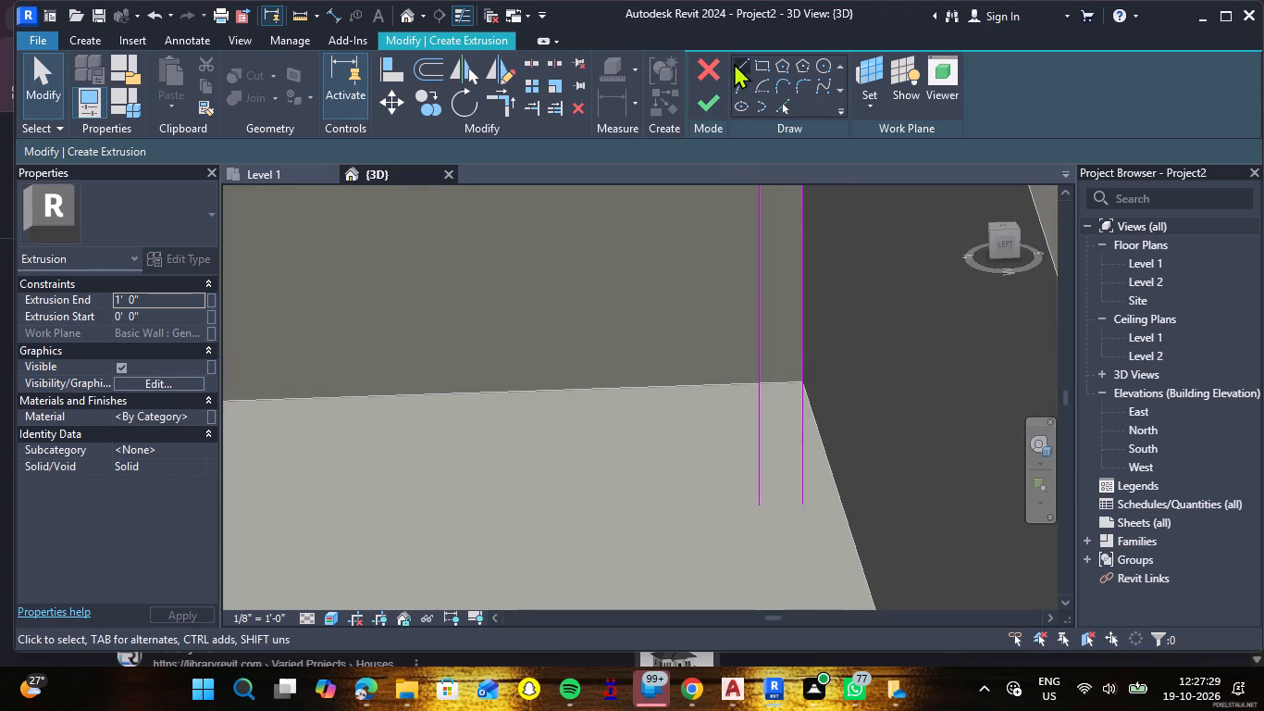
pyautogui.click(758, 505)
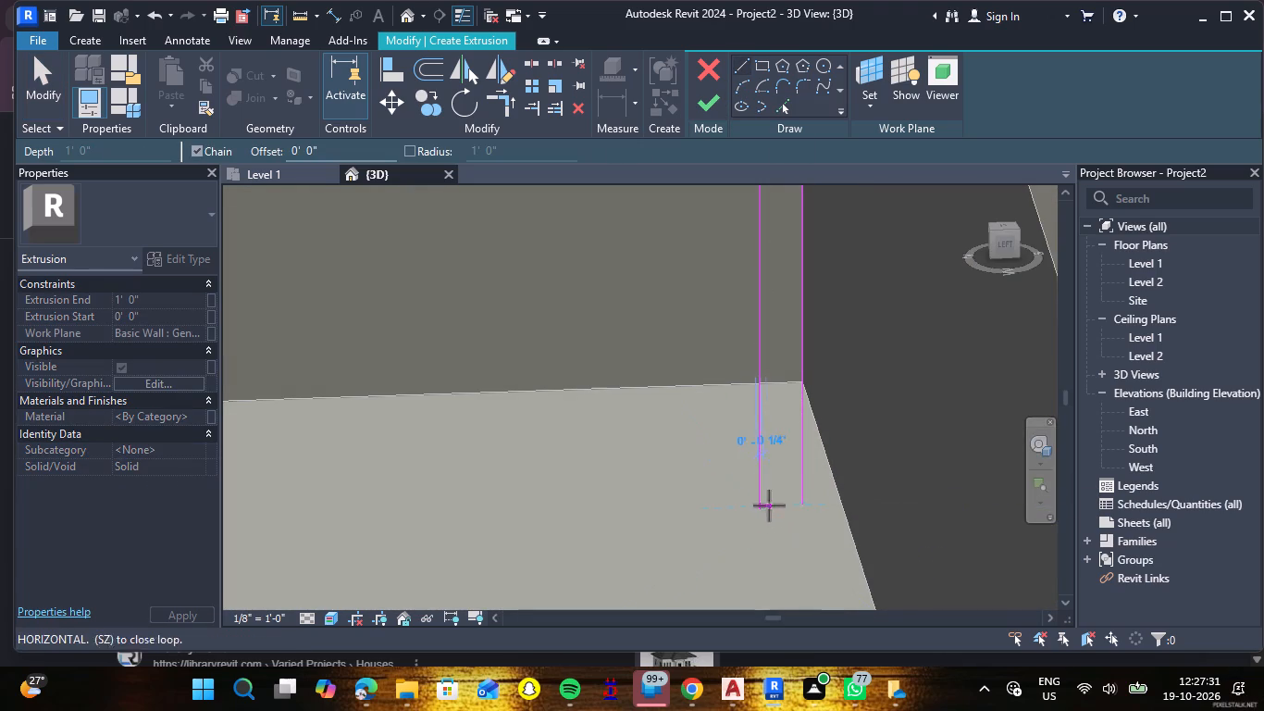
pyautogui.click(805, 505)
pyautogui.press('Escape')
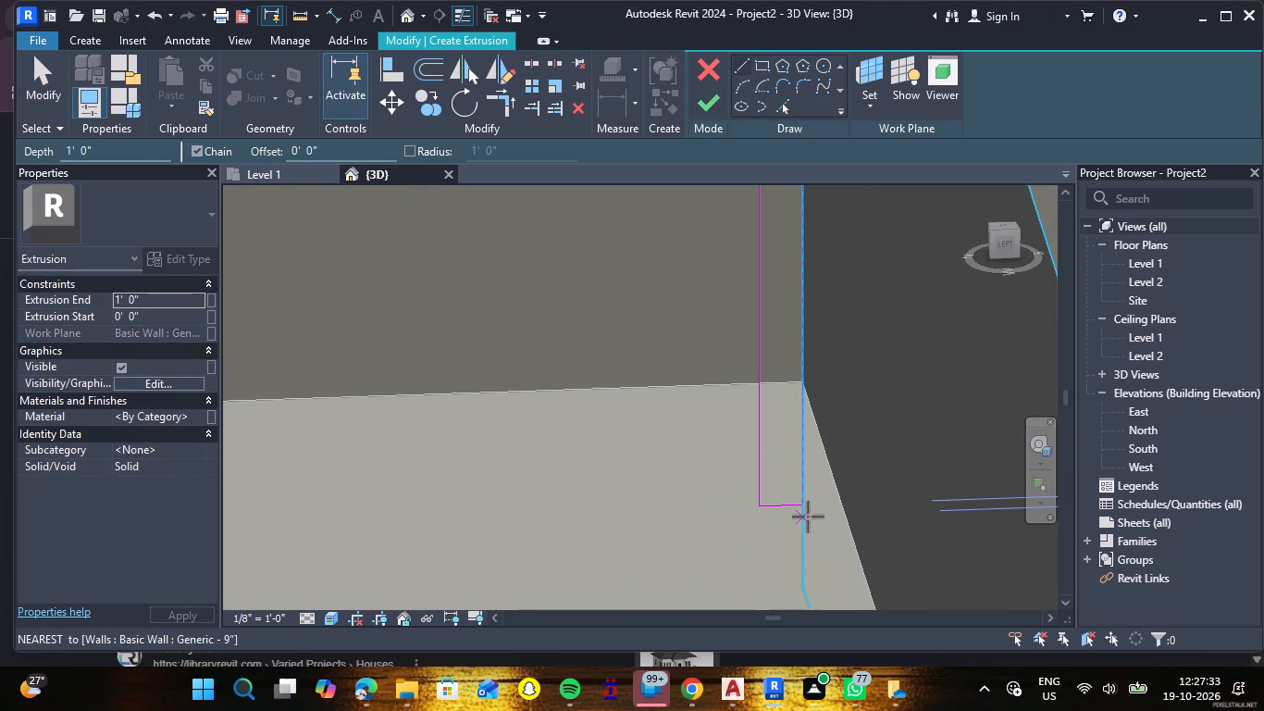
pyautogui.scroll(-6, 808, 517)
pyautogui.press('Escape')
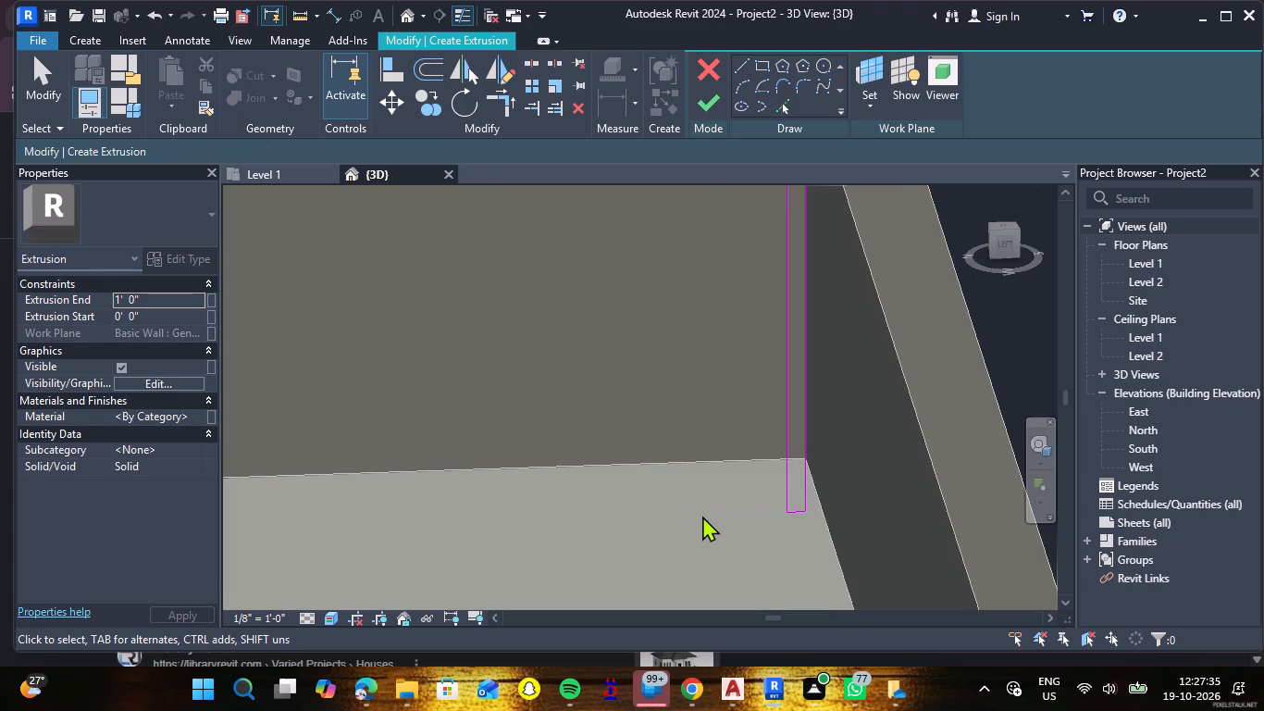
# Finish the frame sketch as an extrusion with a 1' depth.
pyautogui.scroll(-12, 703, 515)
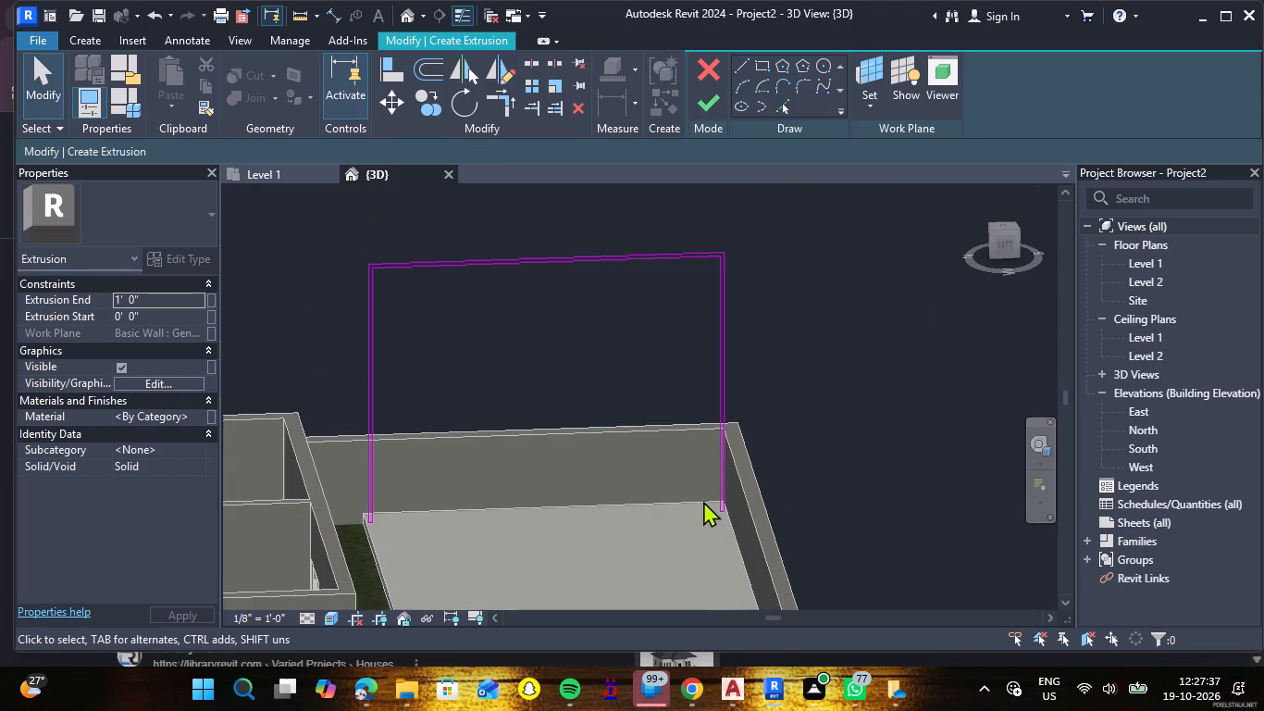
pyautogui.click(703, 110)
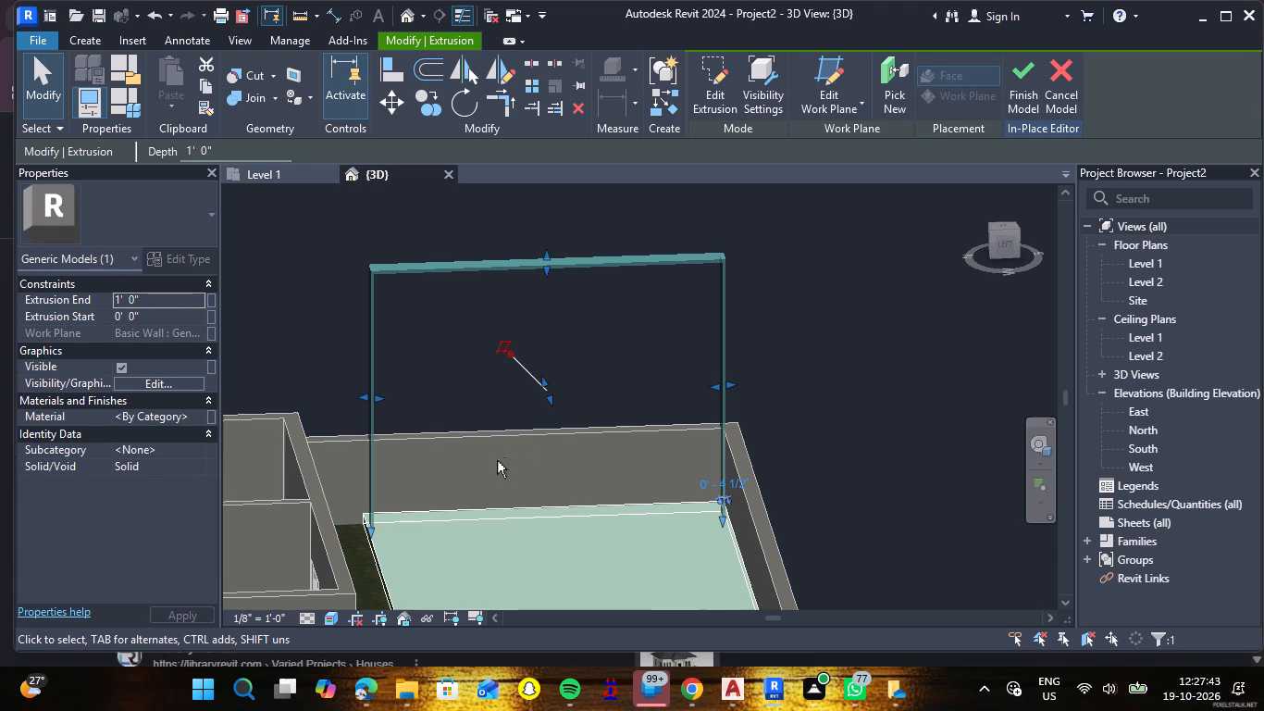
# Reduce the frame extrusion's depth to about 3 1/2" with its shape handle on the slab side.
pyautogui.keyDown('shift'); pyautogui.middleClick(504, 524); pyautogui.keyUp('shift')
pyautogui.keyDown('shift'); pyautogui.moveTo(504, 524); pyautogui.dragTo(735, 495, button='middle'); pyautogui.keyUp('shift')
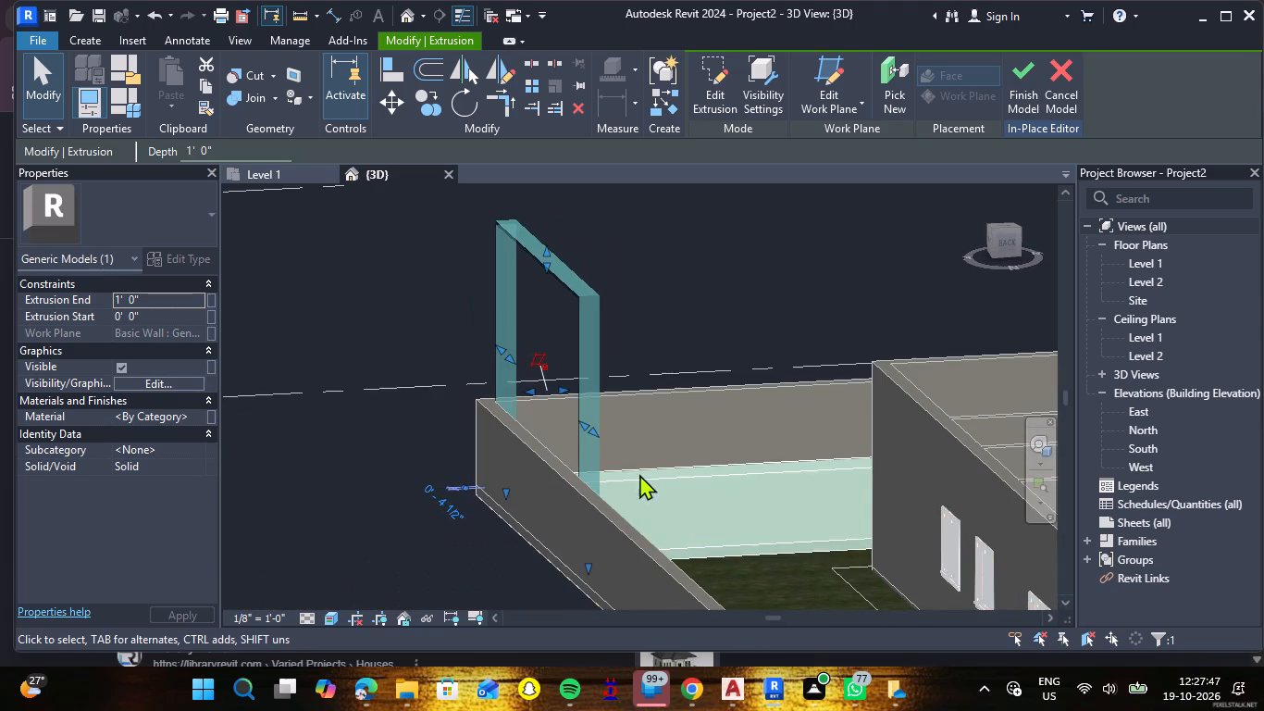
pyautogui.scroll(5, 629, 410)
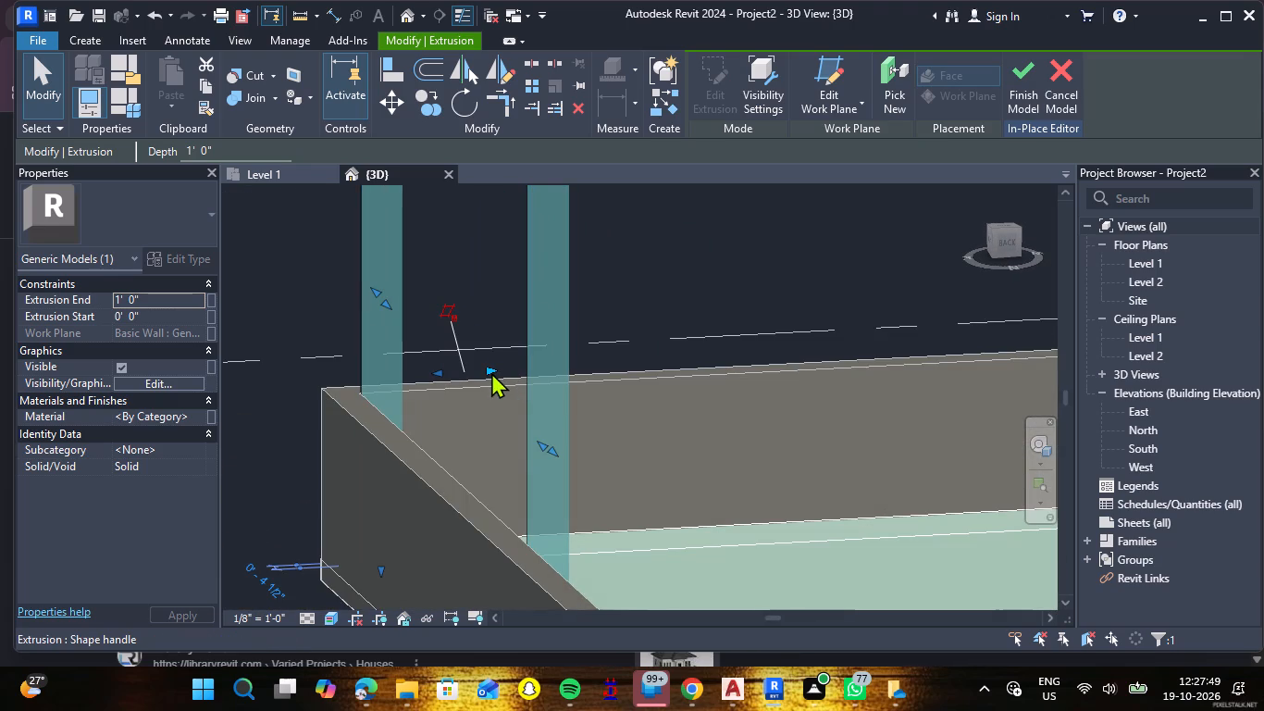
pyautogui.moveTo(490, 372); pyautogui.dragTo(456, 380)
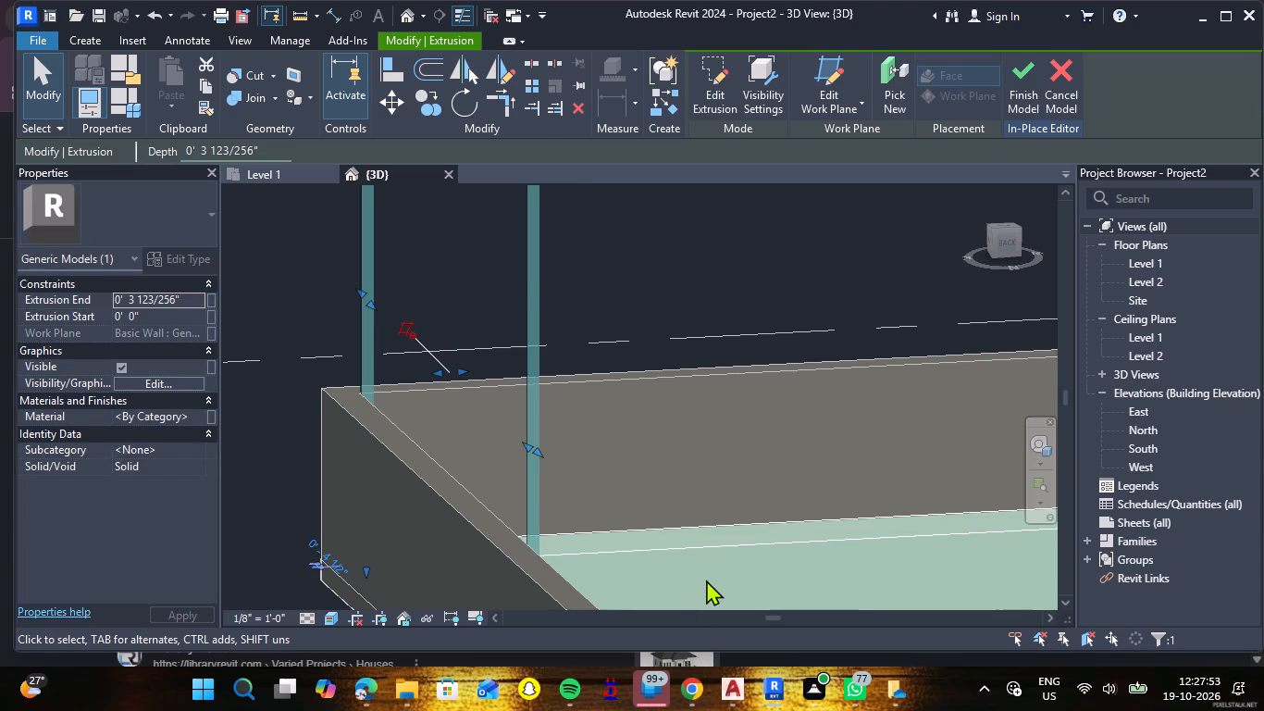
pyautogui.click(706, 580)
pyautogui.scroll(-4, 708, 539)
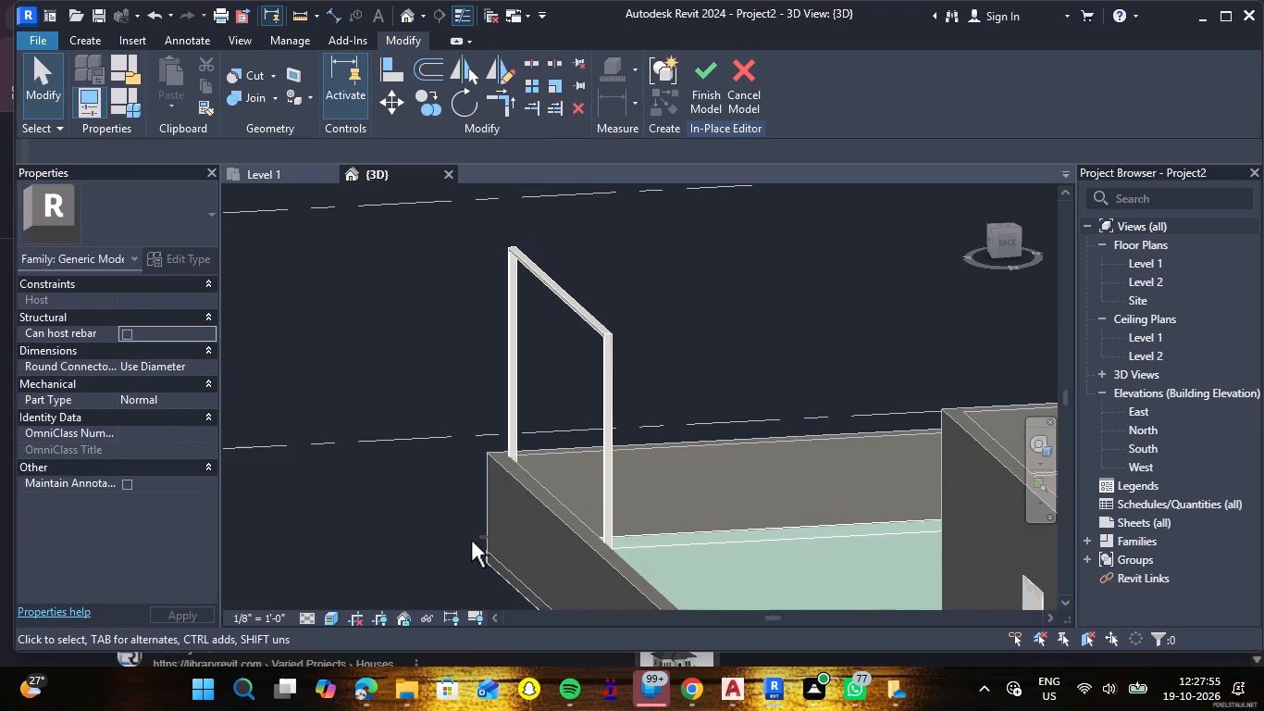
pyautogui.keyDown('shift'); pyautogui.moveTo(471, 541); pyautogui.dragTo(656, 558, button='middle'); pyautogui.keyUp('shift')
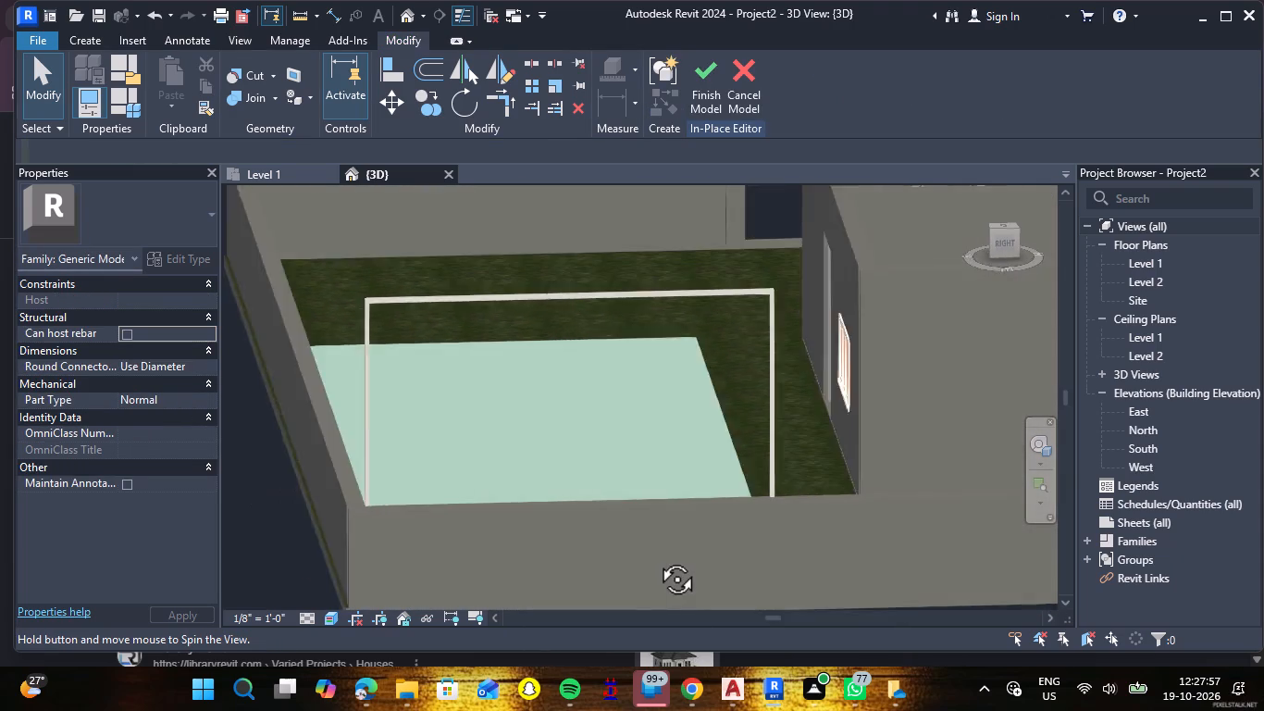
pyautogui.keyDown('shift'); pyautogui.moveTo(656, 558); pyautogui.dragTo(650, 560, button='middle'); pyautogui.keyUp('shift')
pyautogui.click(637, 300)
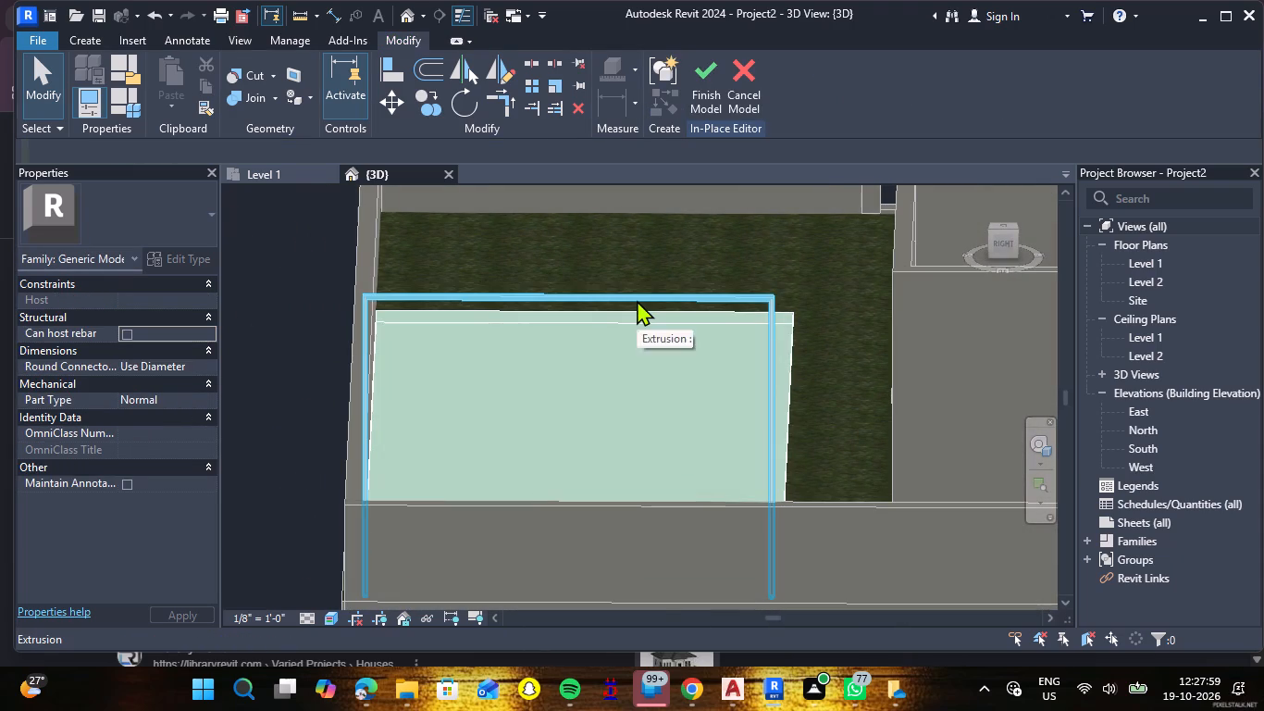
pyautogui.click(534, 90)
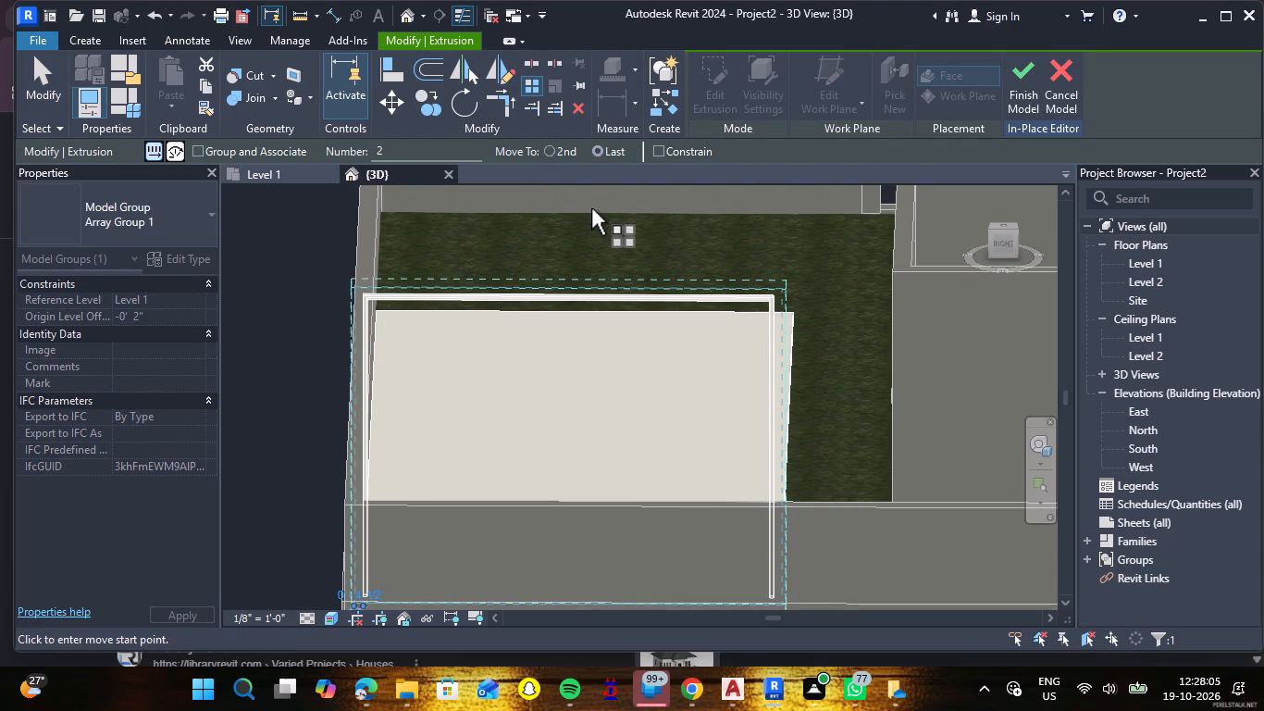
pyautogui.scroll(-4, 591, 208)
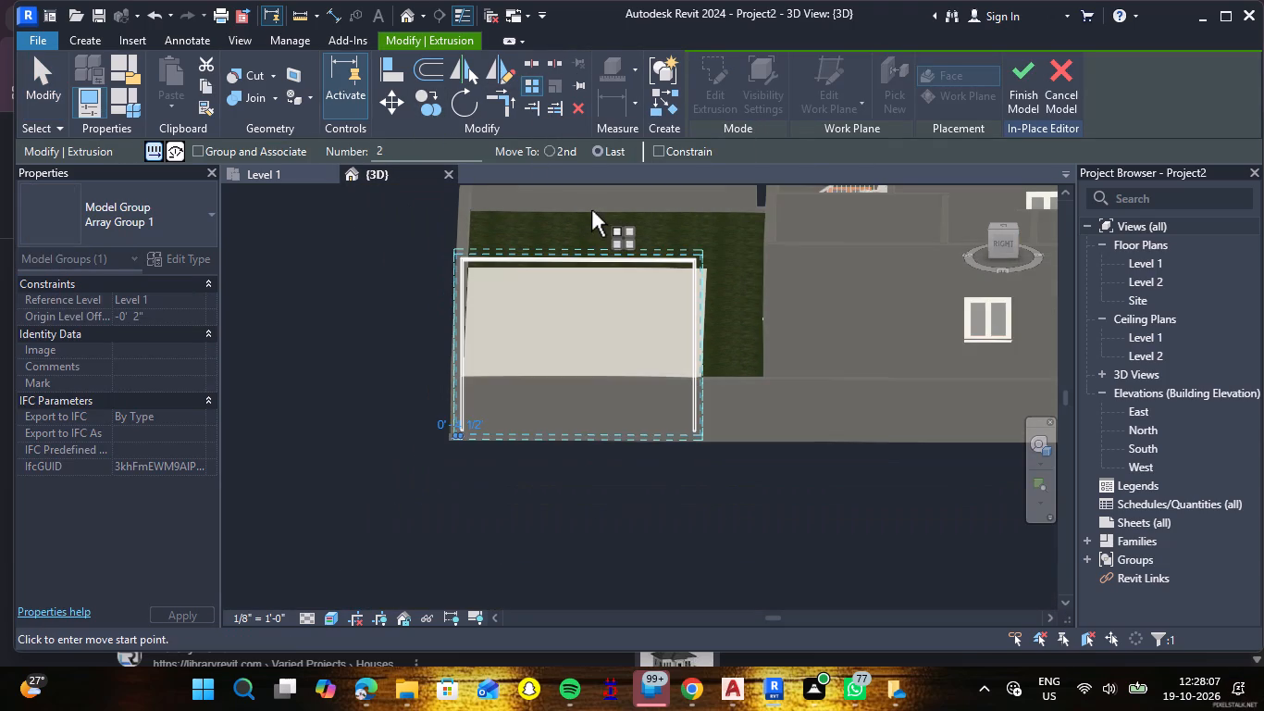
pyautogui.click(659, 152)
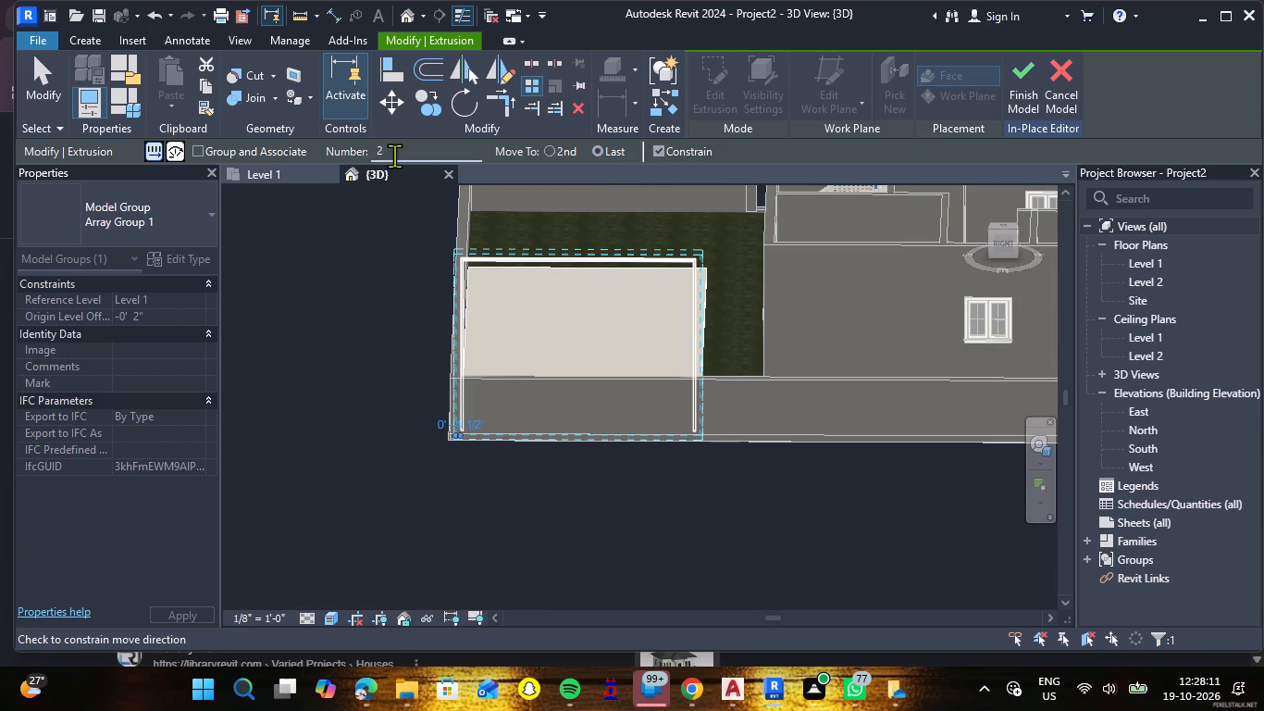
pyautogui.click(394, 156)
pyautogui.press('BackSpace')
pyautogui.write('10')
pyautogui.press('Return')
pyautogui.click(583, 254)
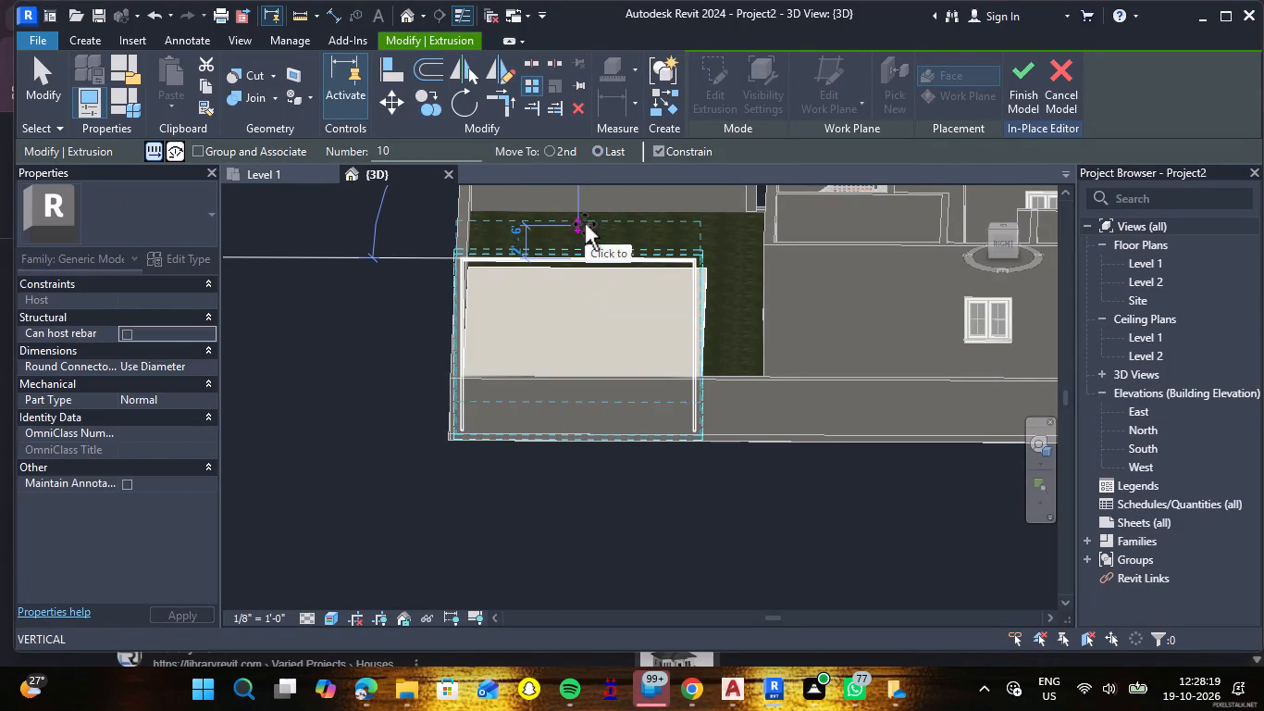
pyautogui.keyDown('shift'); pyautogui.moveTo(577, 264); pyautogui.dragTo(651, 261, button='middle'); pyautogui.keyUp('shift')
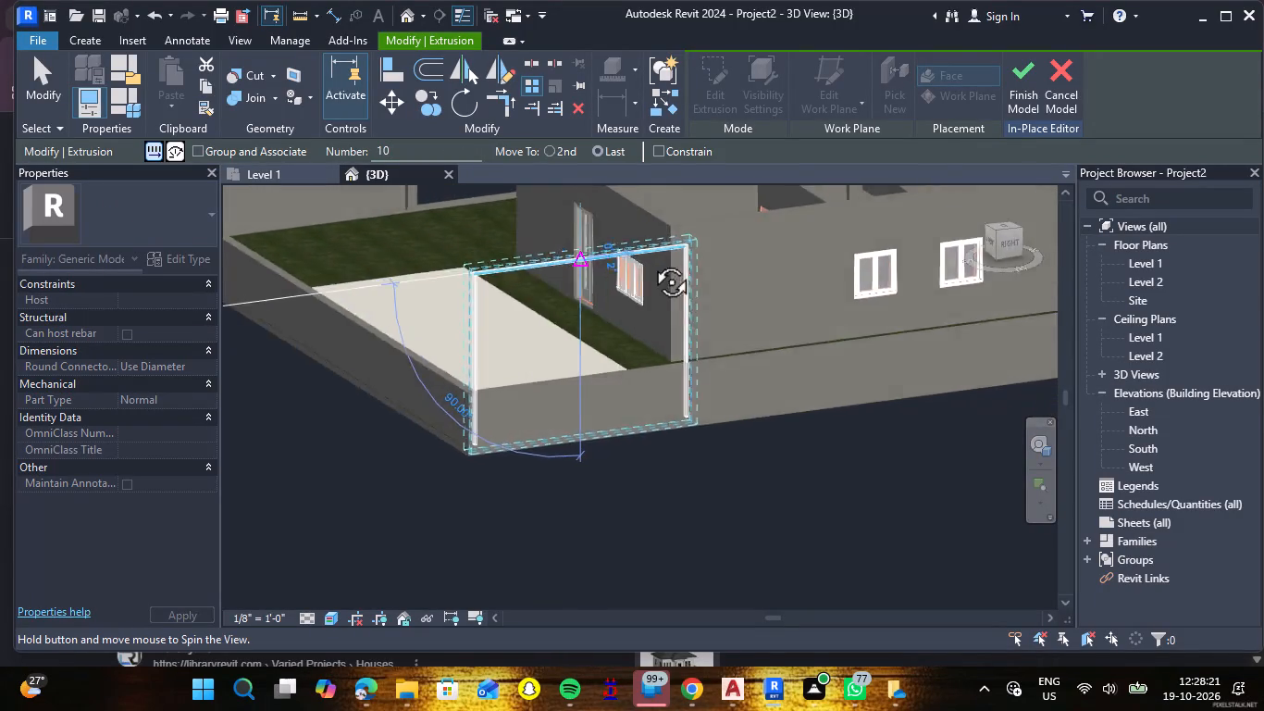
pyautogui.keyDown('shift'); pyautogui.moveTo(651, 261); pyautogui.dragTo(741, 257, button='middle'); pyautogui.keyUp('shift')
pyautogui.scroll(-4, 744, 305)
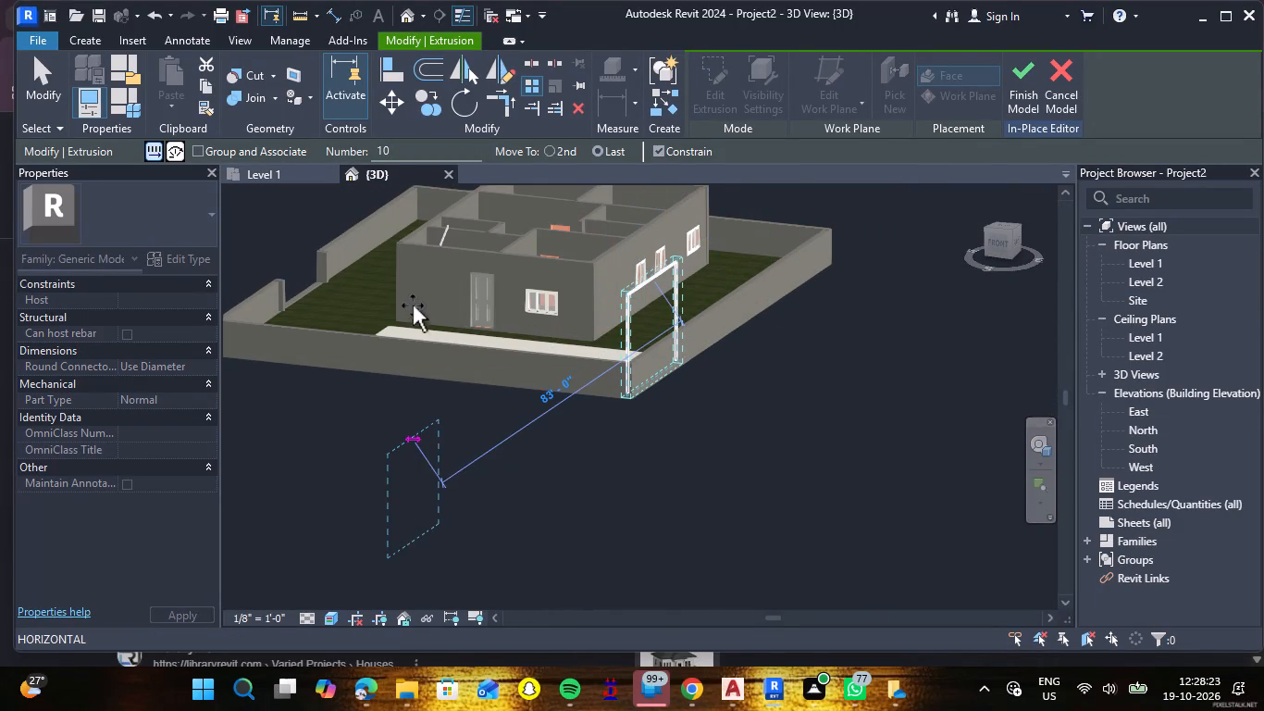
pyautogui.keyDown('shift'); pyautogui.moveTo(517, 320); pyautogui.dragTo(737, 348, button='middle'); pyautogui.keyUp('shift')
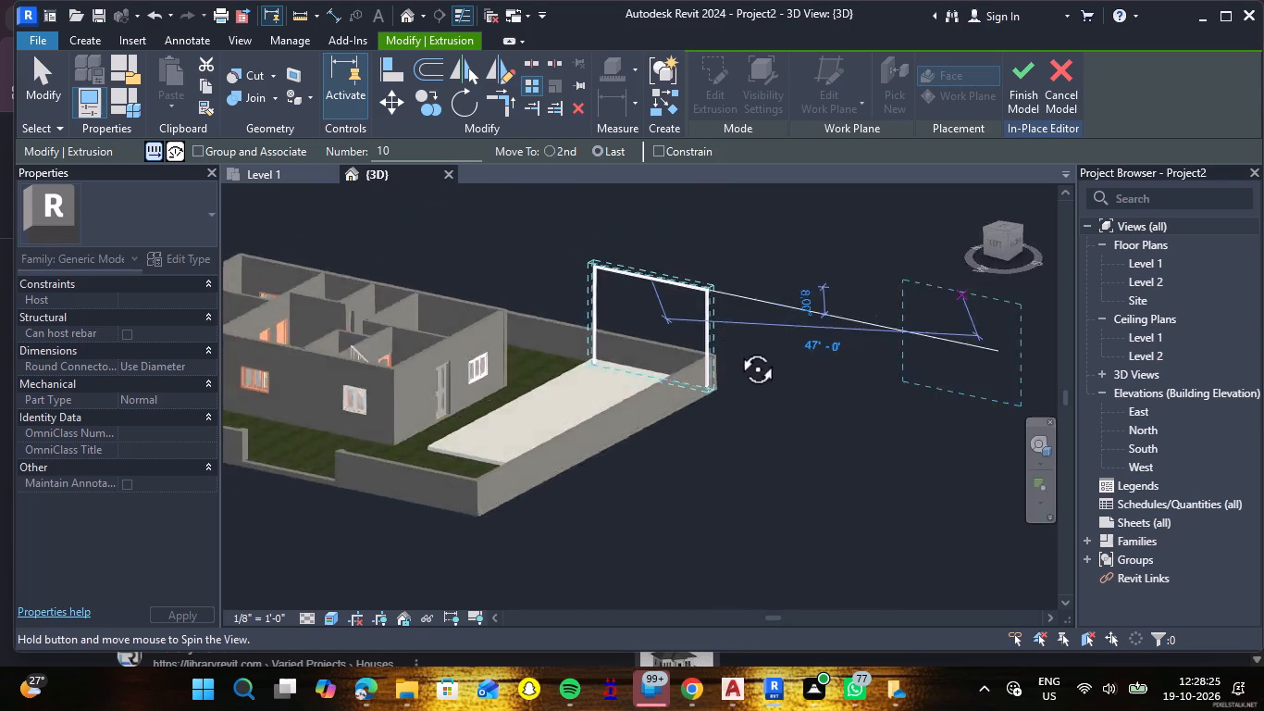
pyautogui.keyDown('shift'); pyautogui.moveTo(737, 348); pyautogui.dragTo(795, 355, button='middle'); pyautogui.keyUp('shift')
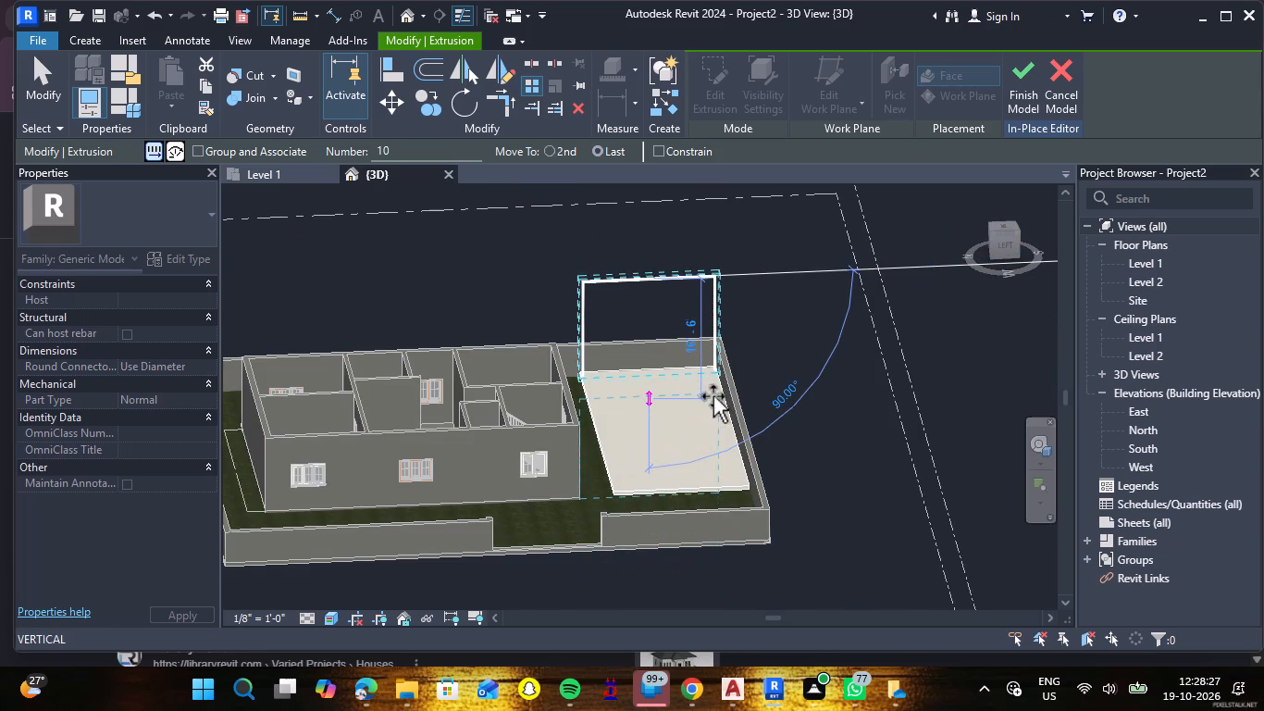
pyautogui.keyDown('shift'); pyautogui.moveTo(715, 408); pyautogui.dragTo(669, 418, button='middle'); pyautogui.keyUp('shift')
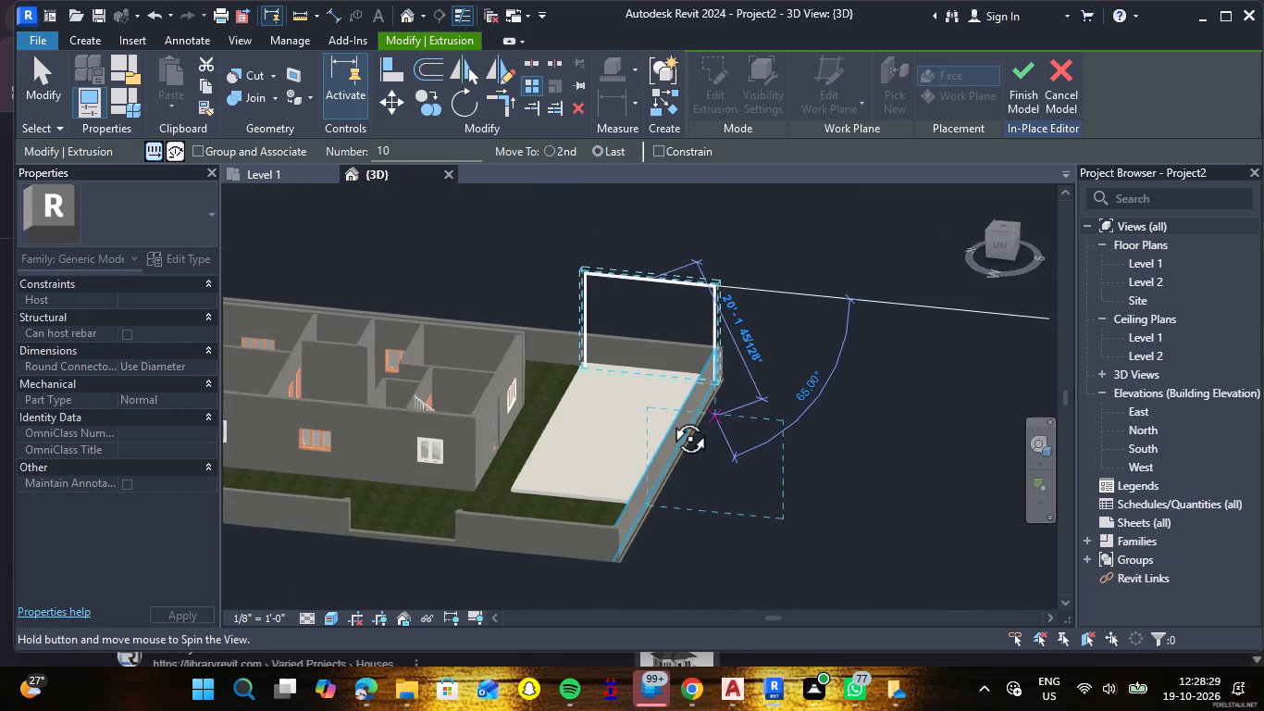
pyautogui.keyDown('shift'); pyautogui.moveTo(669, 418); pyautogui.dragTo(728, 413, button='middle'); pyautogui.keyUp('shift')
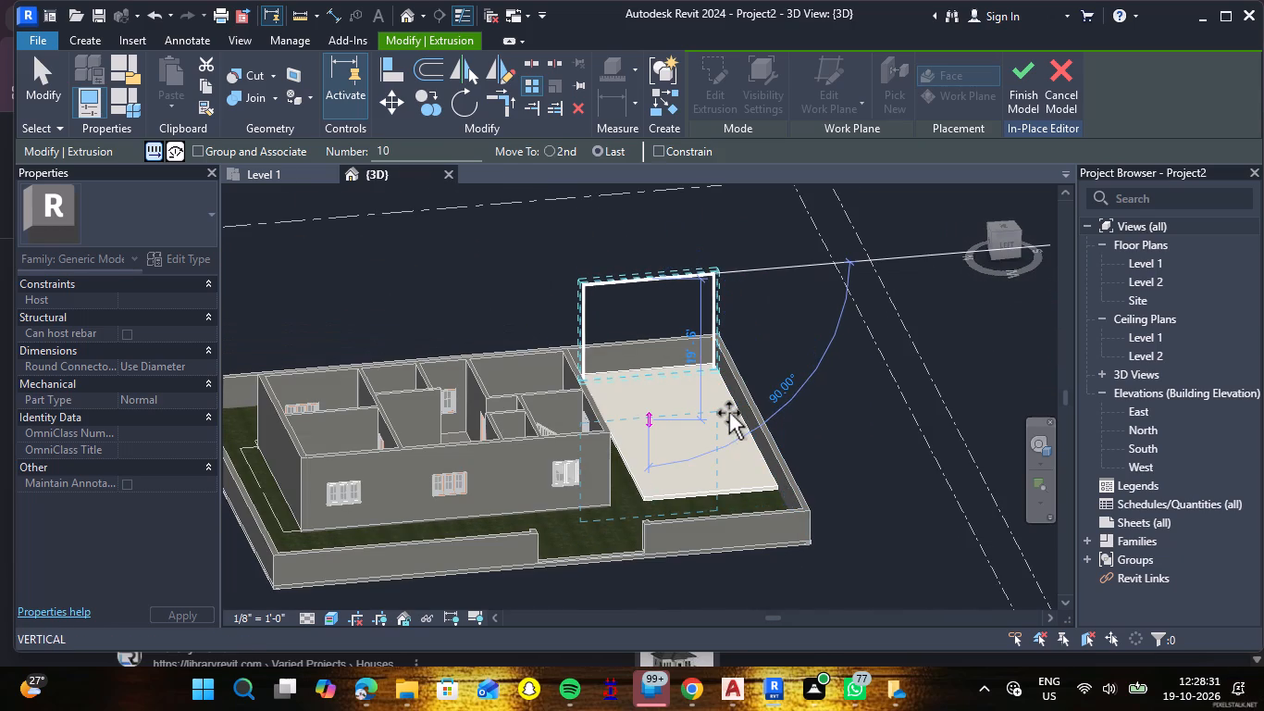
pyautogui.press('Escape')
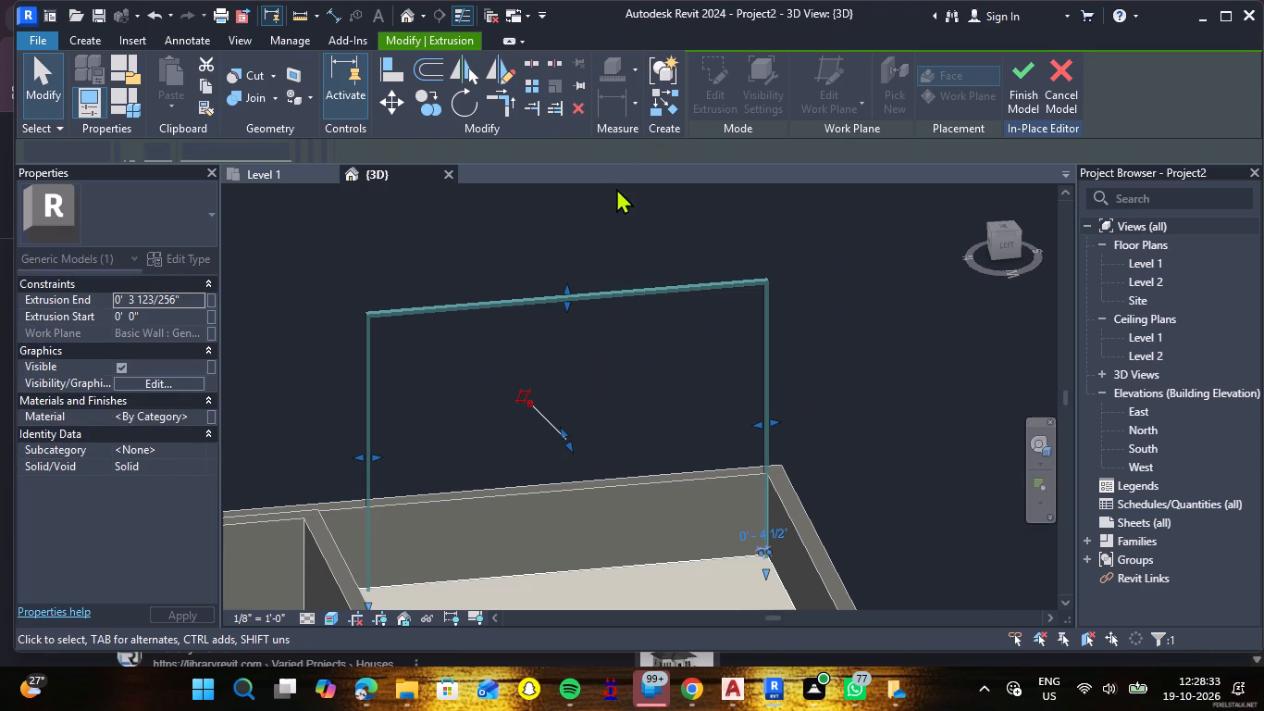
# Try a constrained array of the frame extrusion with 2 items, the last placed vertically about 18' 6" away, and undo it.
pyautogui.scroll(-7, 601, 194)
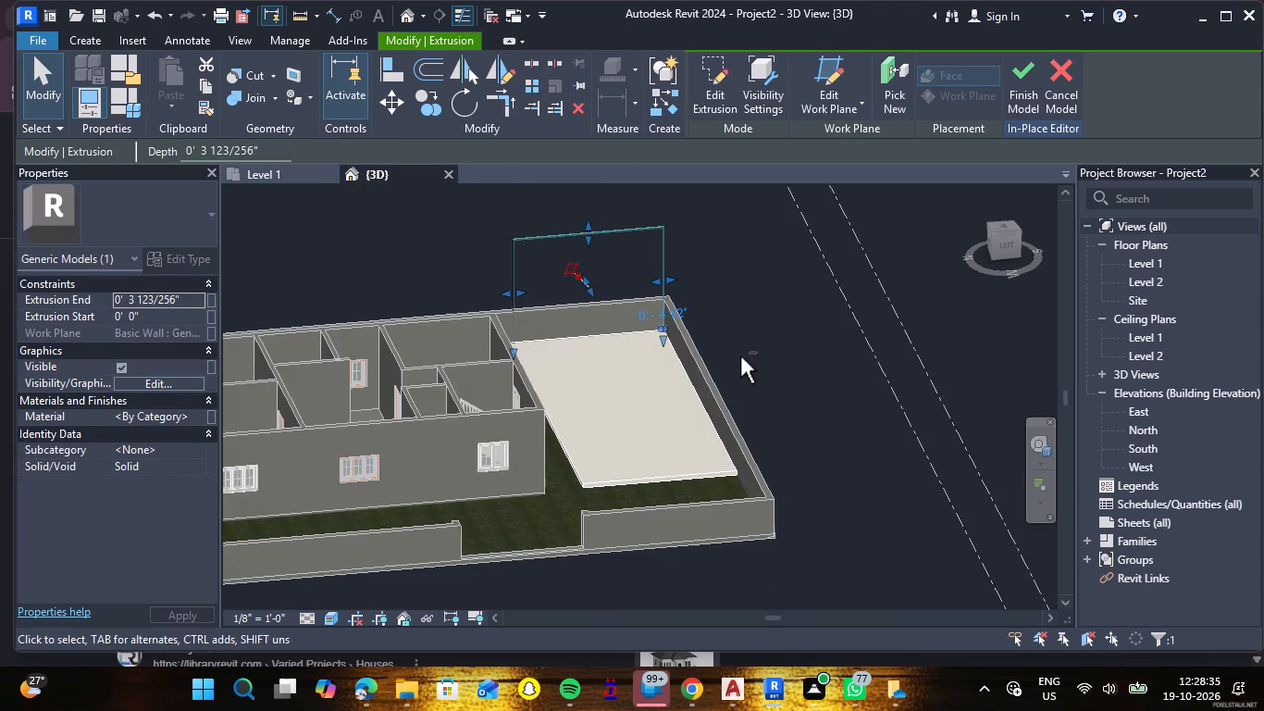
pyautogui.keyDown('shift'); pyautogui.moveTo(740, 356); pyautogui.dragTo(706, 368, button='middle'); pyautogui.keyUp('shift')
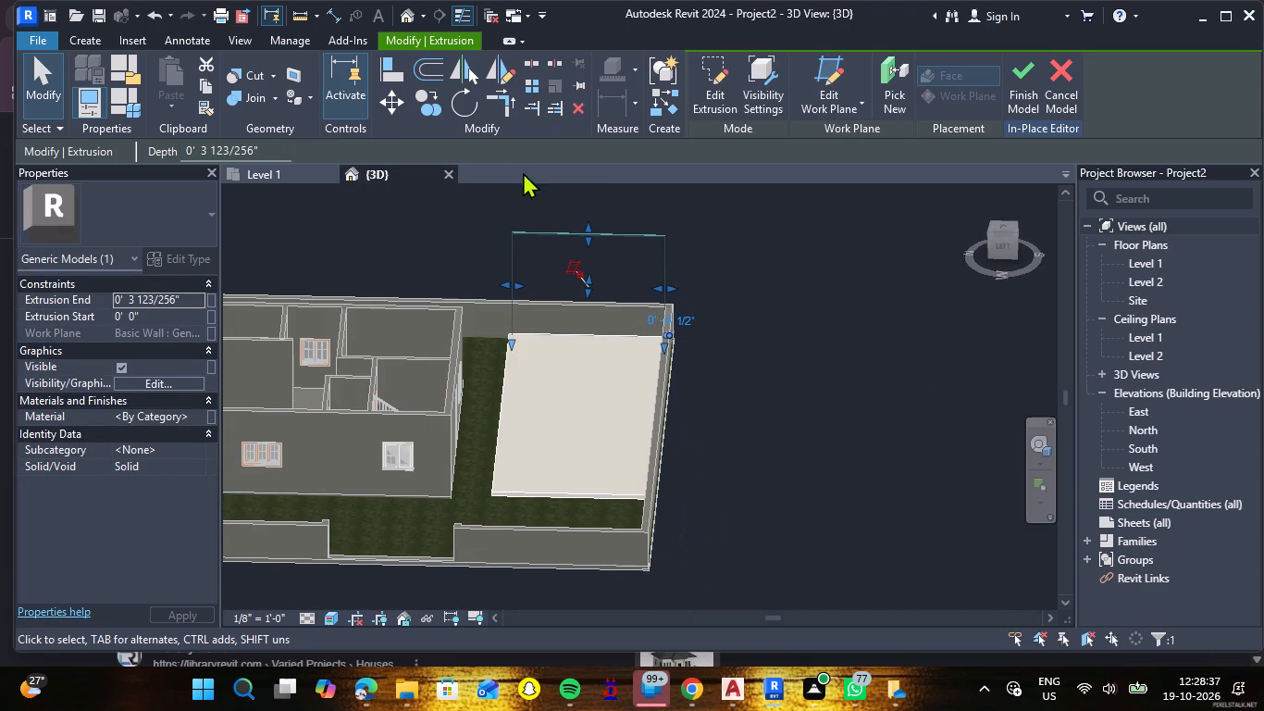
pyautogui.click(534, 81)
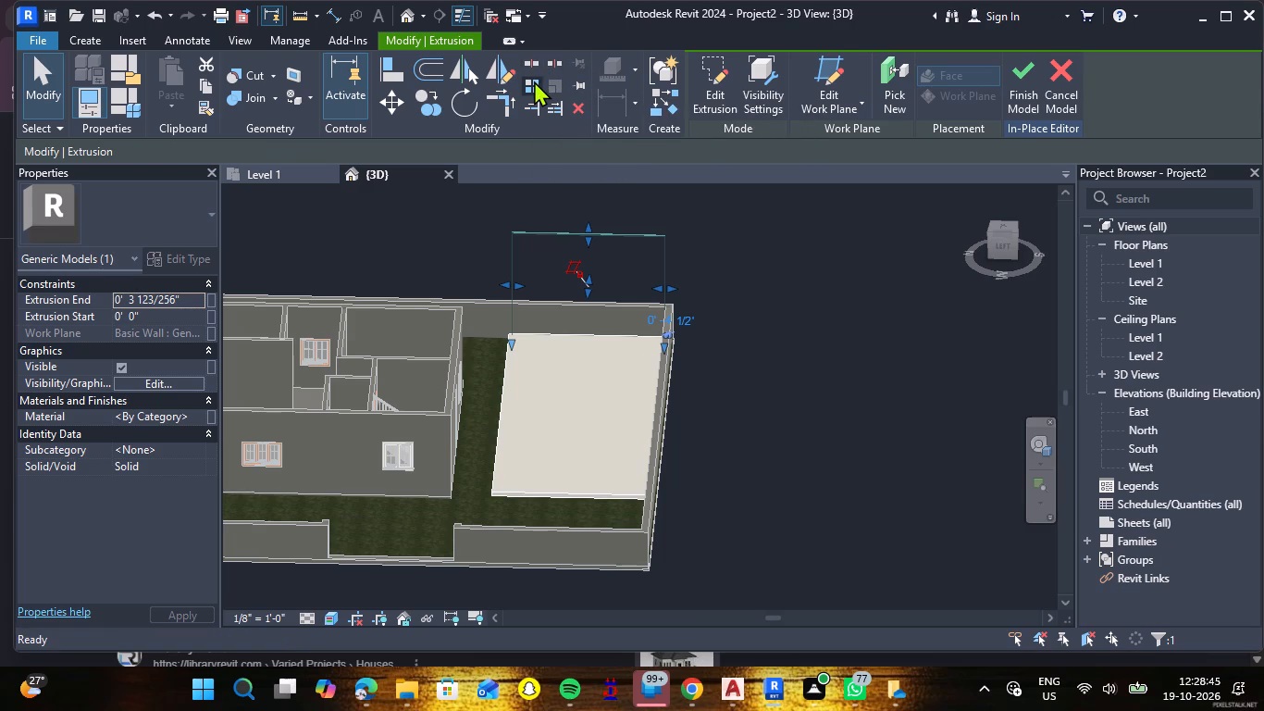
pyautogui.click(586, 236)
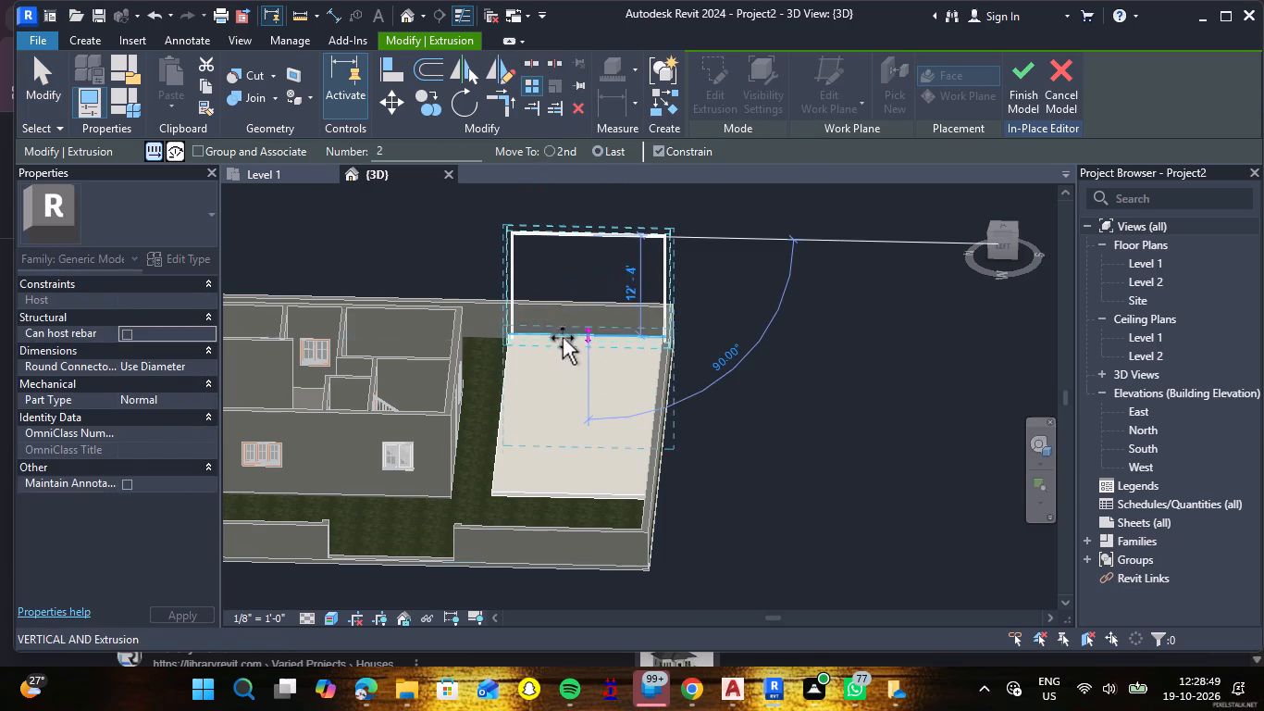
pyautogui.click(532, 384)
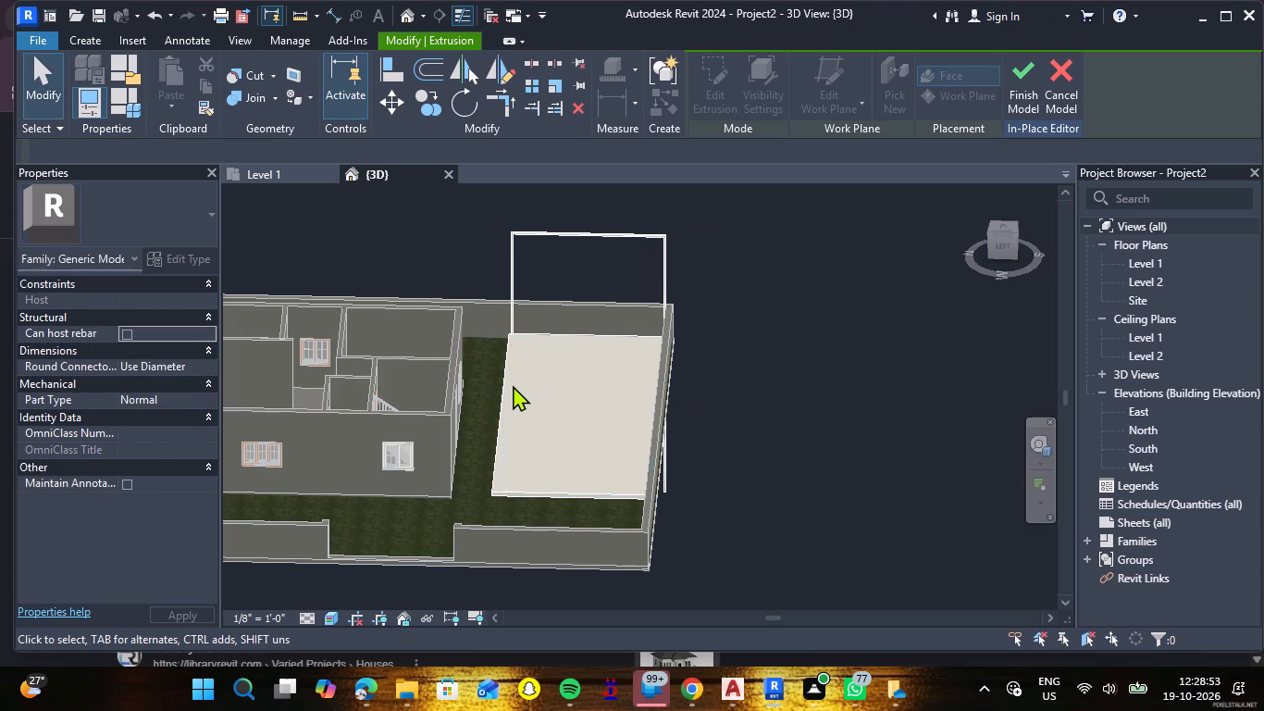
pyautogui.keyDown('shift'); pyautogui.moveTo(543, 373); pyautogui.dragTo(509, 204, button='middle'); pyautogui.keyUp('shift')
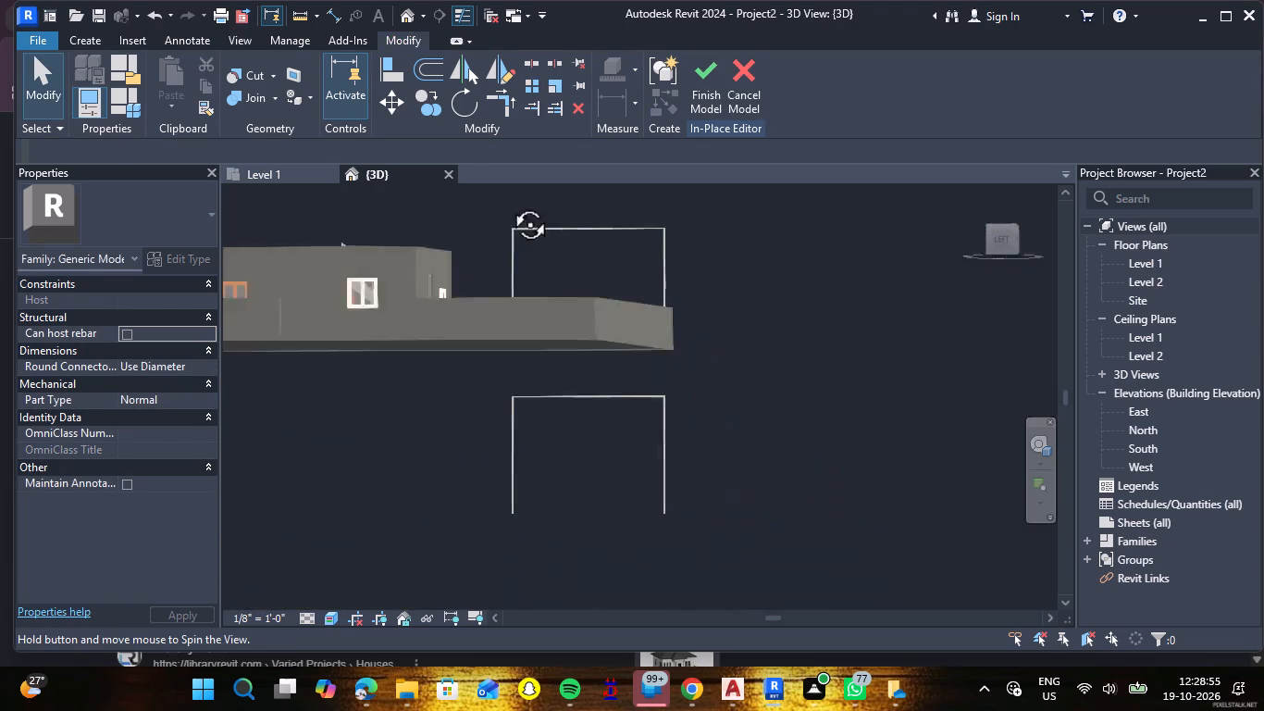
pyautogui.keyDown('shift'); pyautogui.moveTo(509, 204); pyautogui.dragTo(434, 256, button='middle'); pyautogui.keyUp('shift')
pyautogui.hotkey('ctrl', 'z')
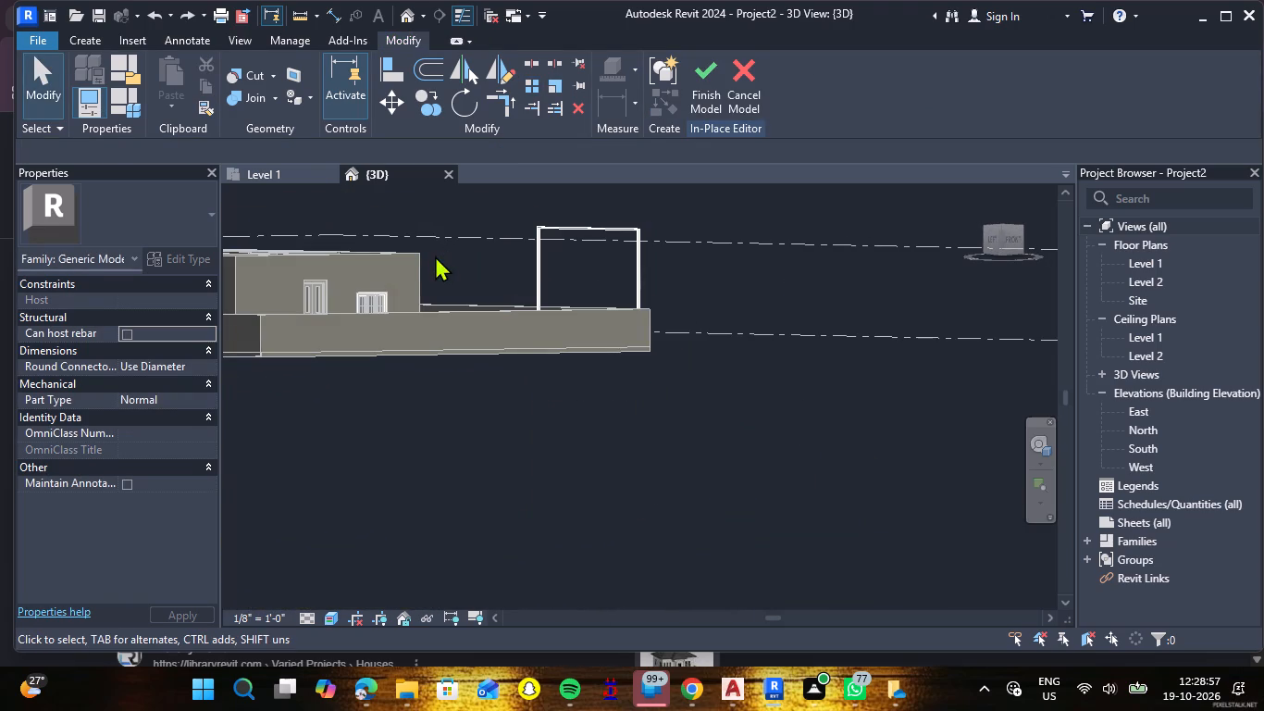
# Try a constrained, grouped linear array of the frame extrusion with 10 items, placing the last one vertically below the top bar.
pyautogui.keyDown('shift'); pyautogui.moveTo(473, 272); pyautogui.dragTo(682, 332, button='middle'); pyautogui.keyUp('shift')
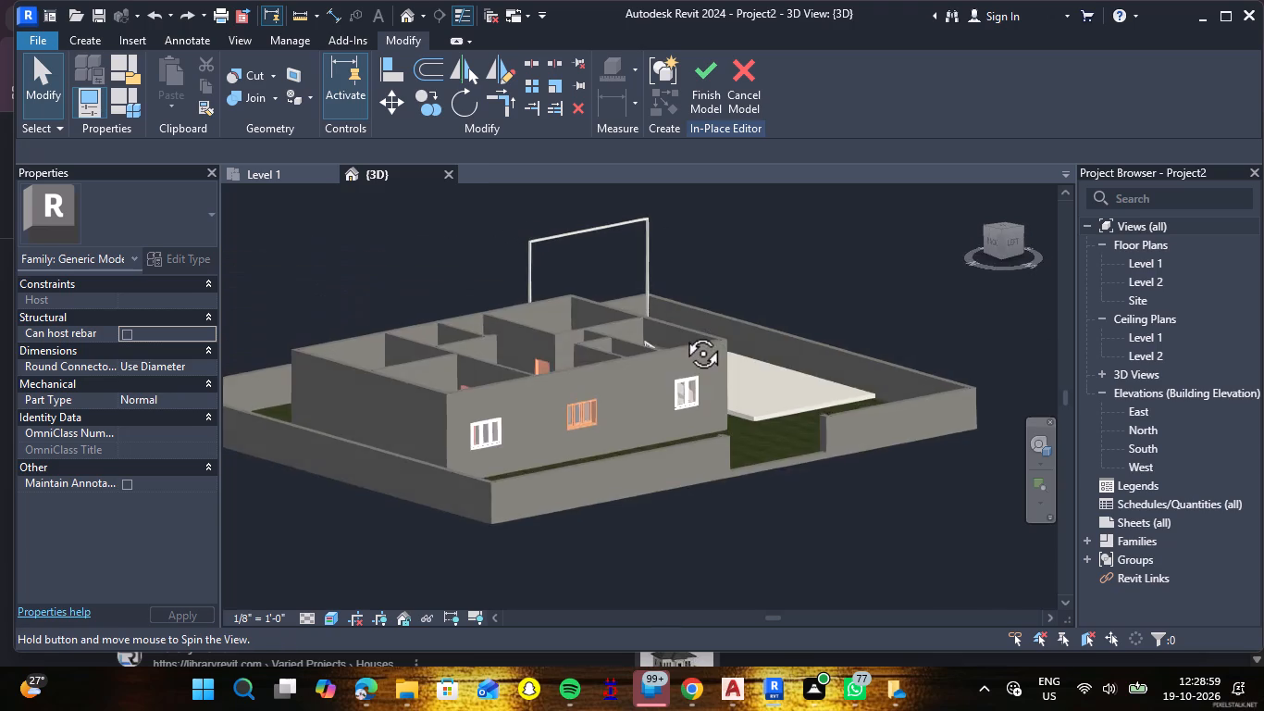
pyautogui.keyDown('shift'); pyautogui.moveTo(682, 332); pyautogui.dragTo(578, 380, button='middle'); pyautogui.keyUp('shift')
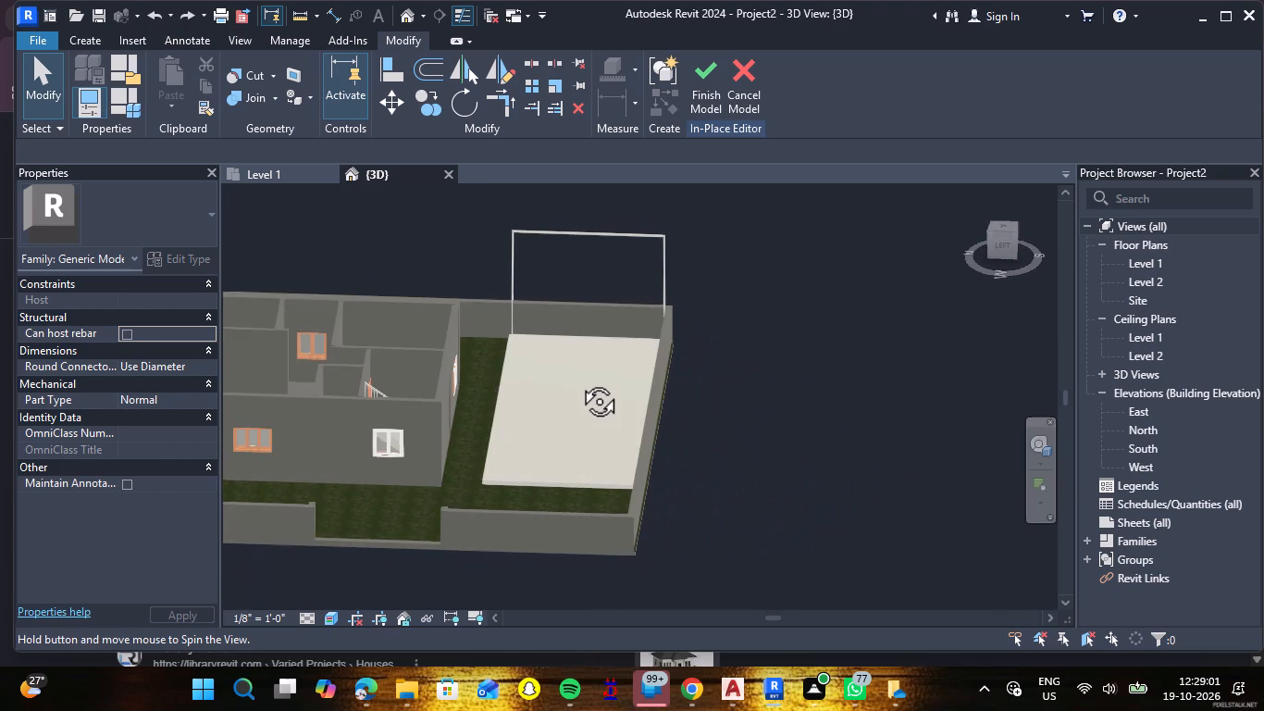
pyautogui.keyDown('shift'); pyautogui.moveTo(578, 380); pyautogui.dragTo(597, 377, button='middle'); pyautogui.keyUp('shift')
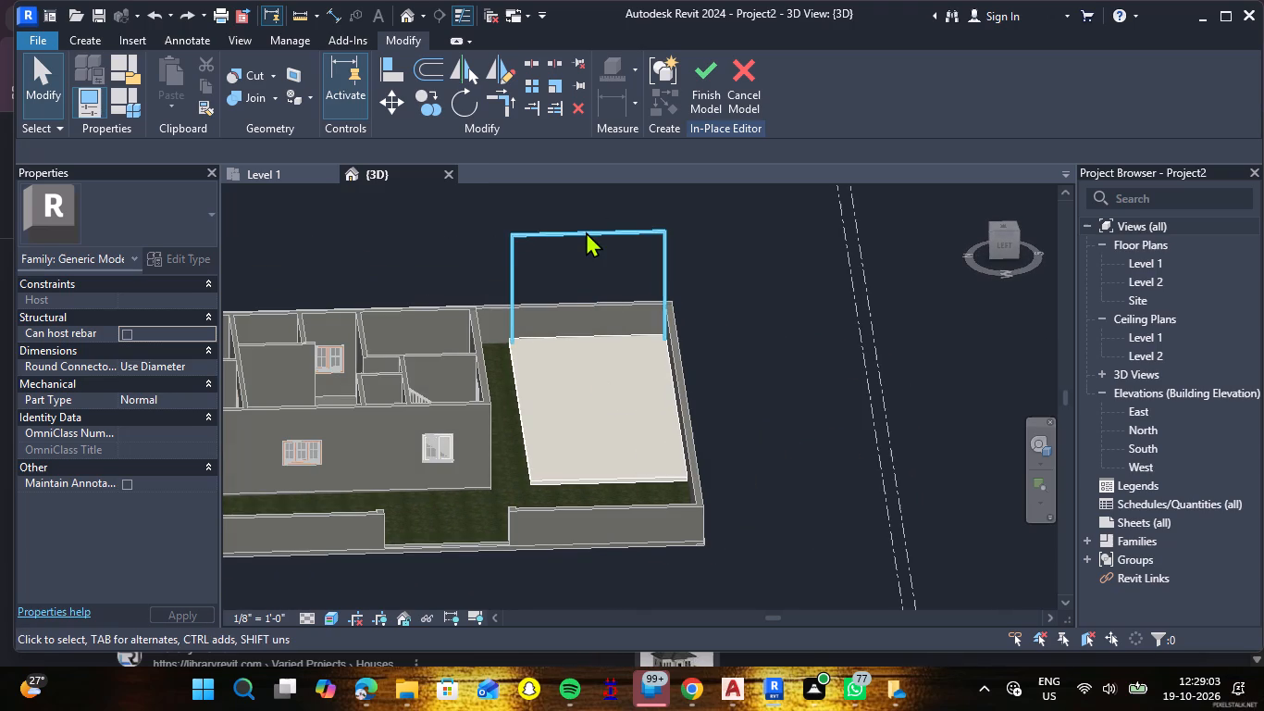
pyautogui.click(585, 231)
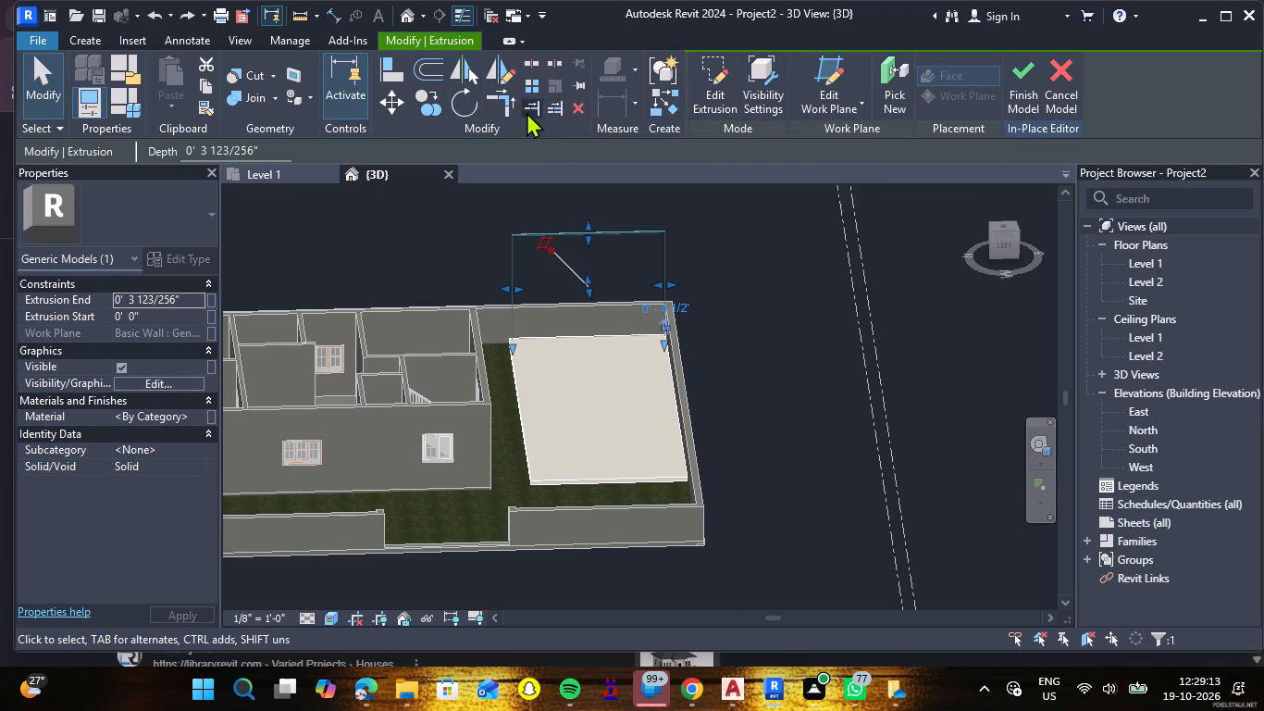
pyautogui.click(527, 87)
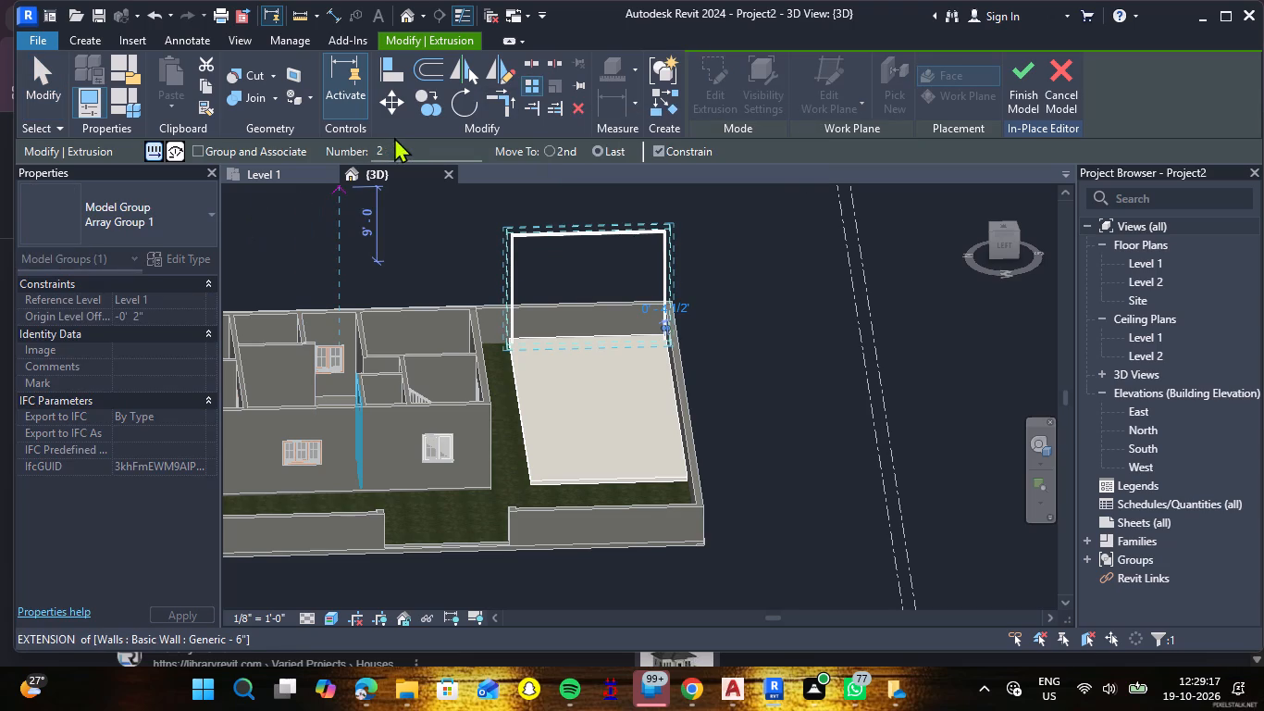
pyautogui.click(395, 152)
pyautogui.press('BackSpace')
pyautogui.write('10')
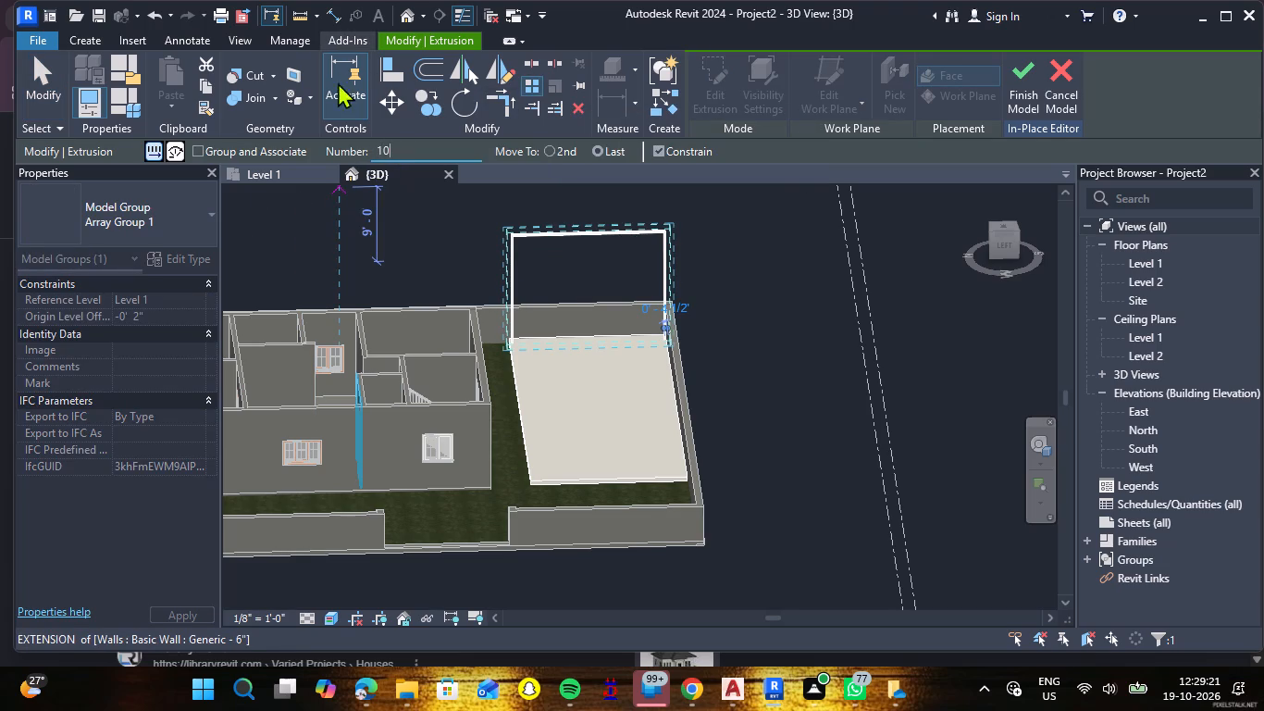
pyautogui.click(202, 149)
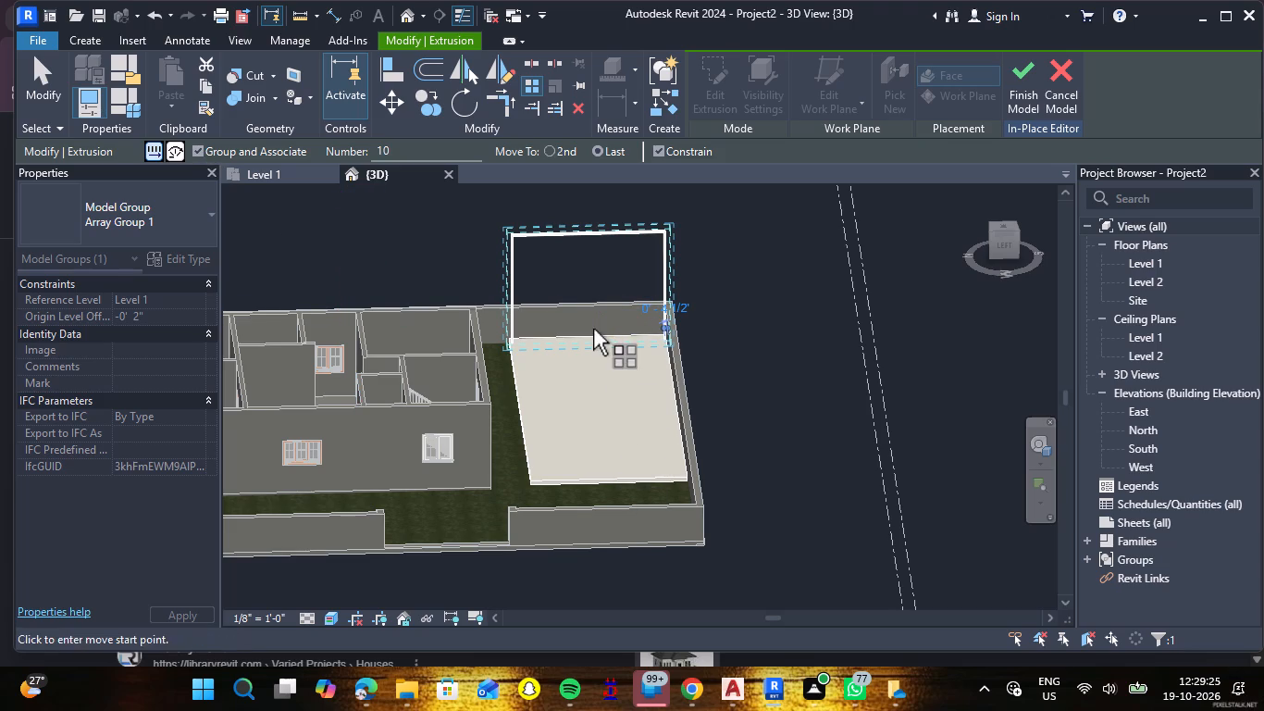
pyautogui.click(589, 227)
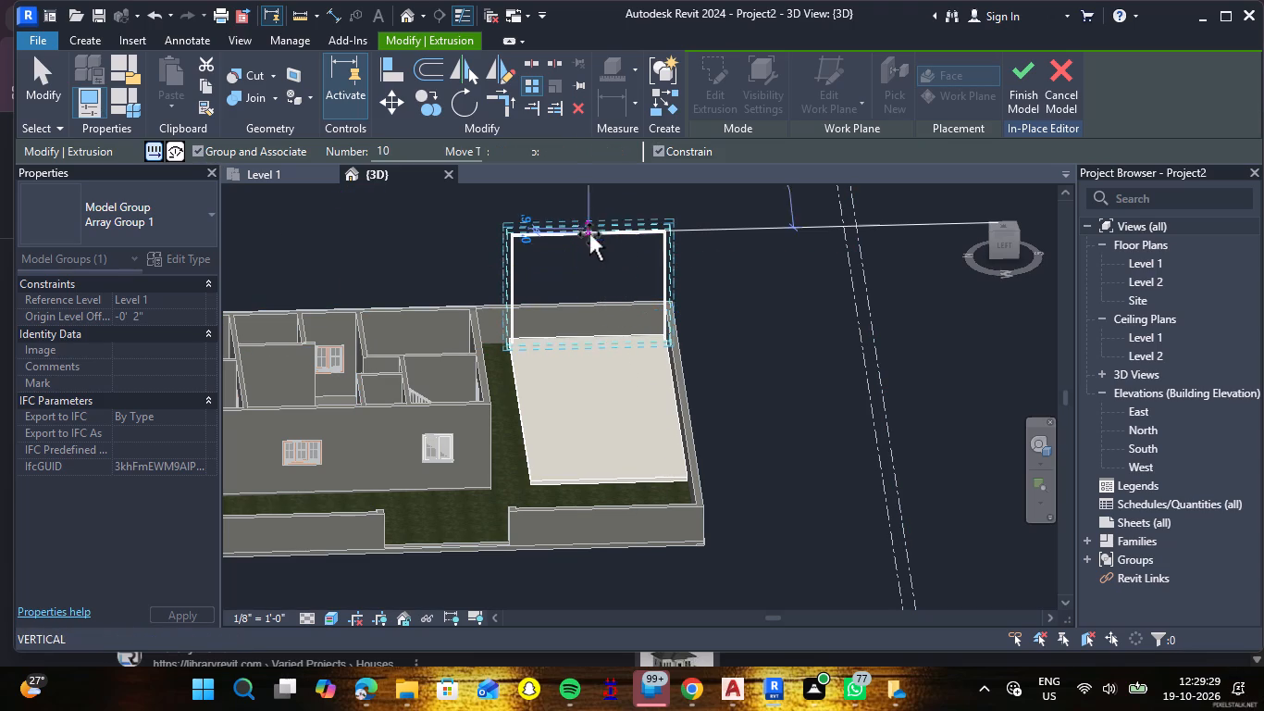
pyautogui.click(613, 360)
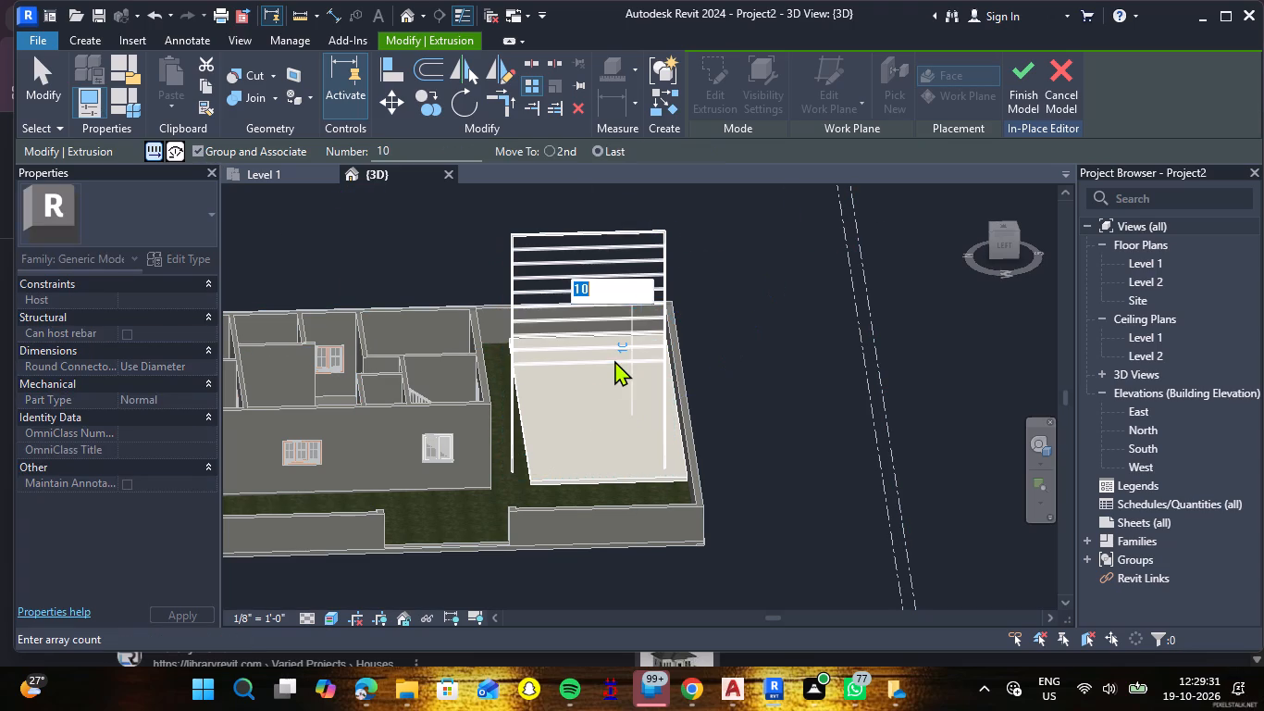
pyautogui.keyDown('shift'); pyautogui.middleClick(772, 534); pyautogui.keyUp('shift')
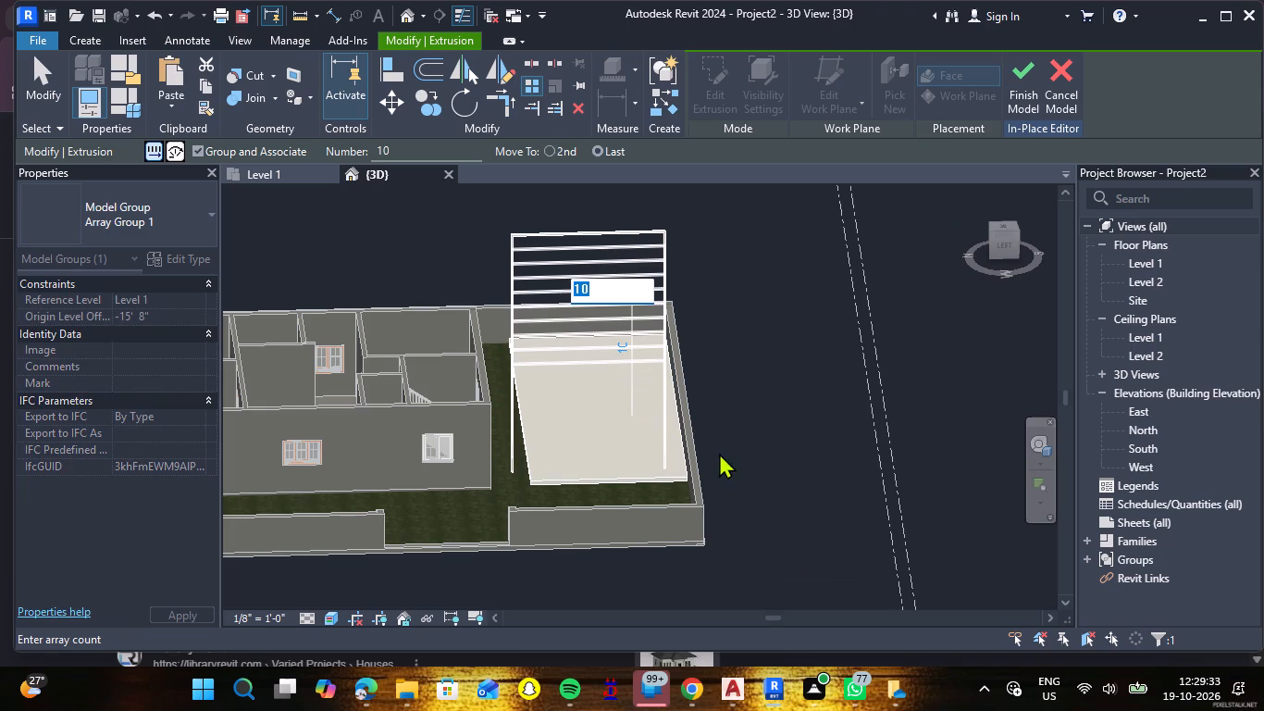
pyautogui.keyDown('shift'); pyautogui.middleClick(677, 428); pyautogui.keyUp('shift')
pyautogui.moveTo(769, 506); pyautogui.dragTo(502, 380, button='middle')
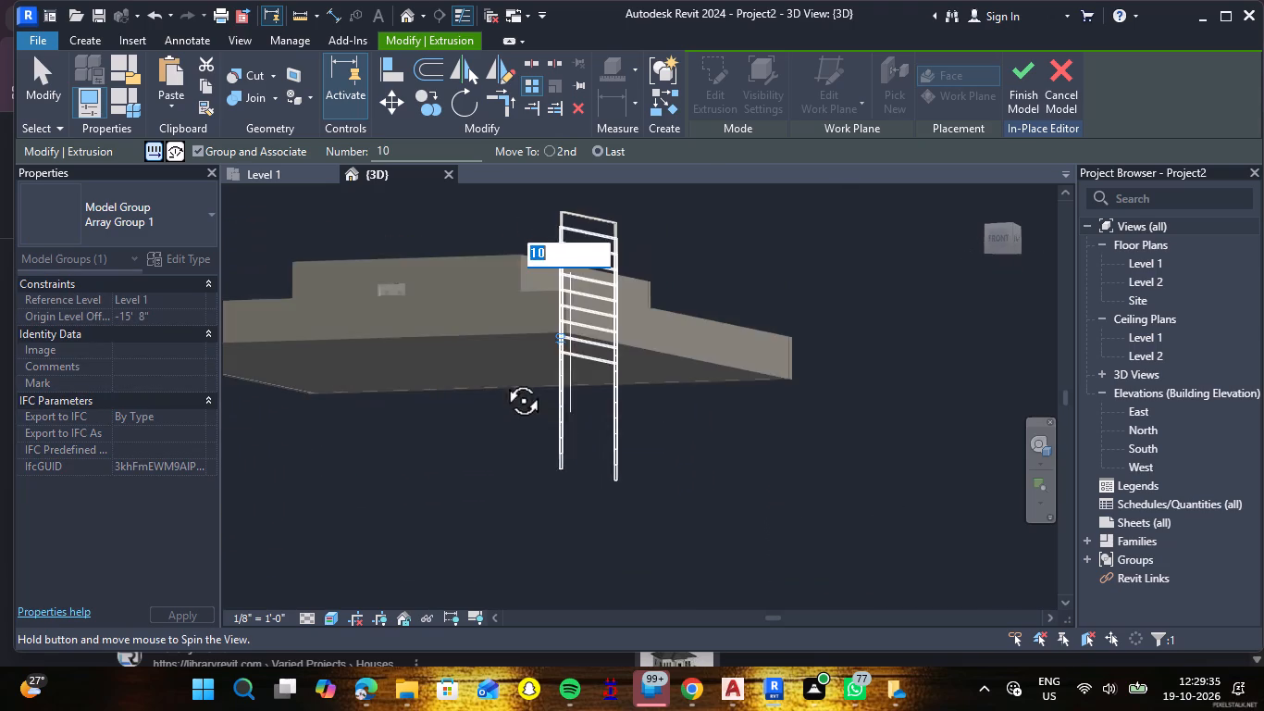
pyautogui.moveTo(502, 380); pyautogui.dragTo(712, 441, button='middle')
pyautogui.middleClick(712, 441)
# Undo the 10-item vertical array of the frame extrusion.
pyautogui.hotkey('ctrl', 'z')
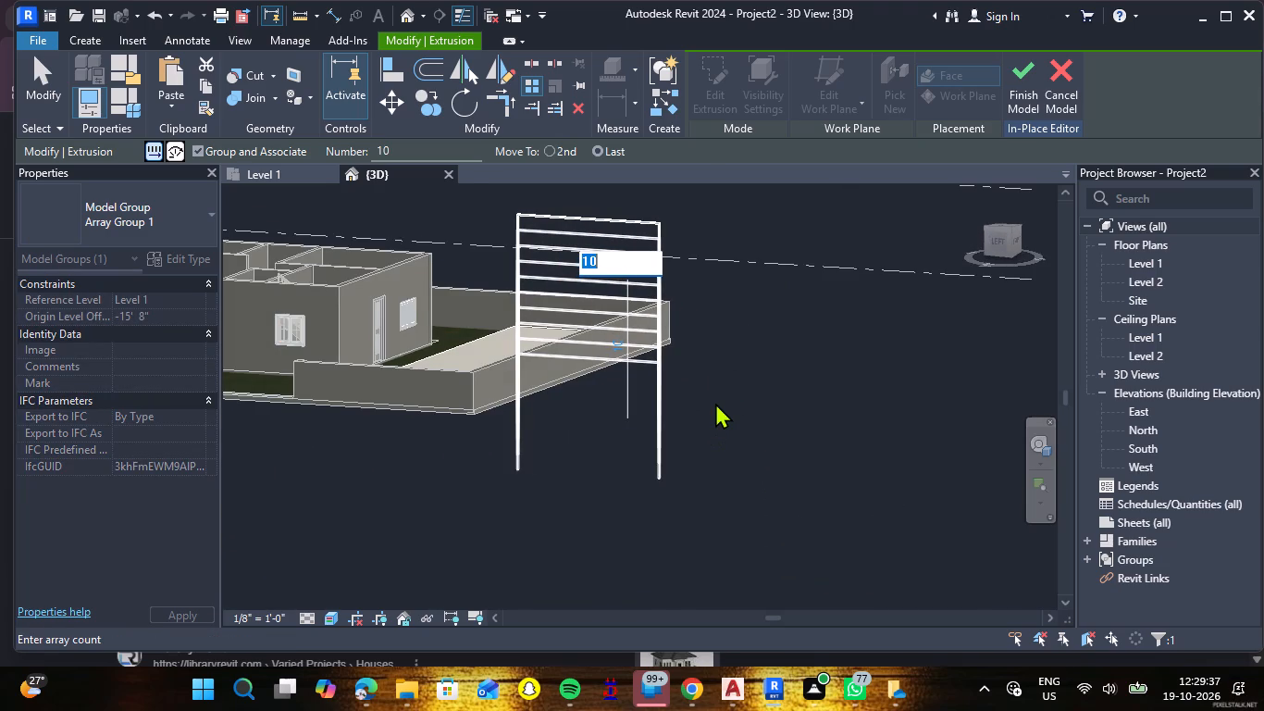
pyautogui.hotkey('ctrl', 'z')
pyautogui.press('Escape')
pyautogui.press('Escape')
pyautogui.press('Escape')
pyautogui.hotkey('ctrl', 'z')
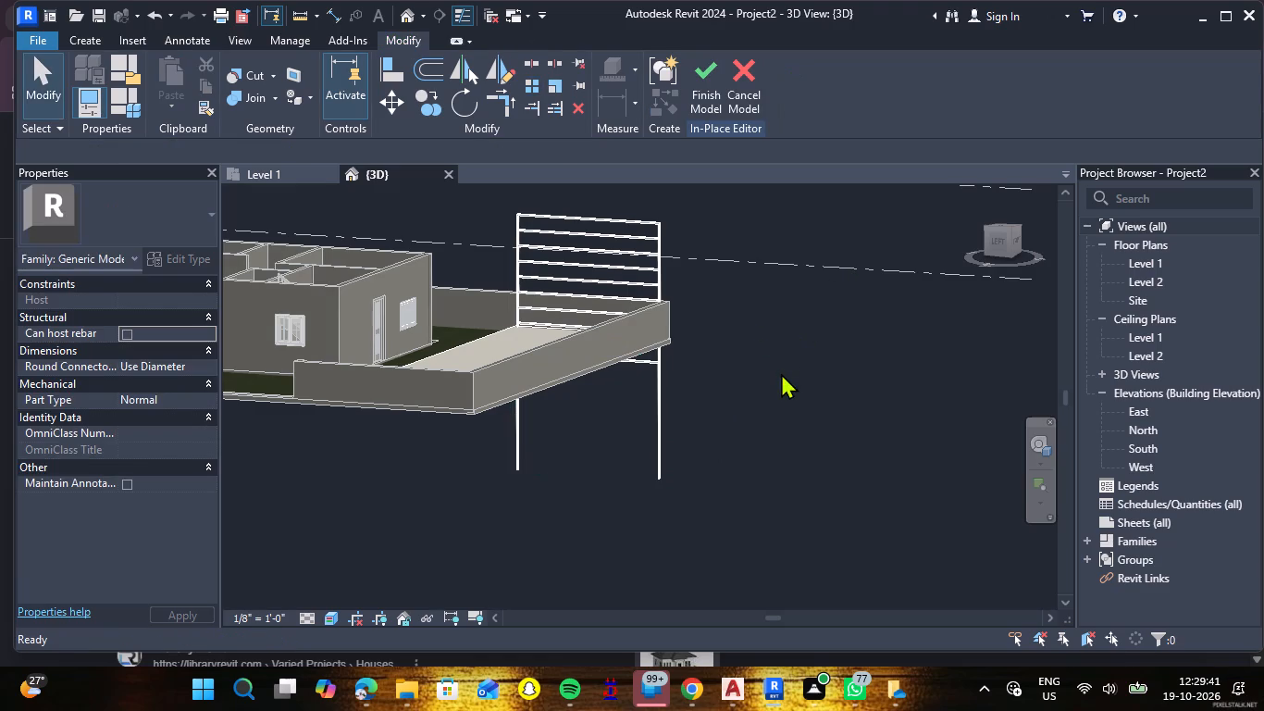
# Start a constrained, grouped linear array of the frame extrusion, moving to the last item, with 10 items.
pyautogui.keyDown('shift'); pyautogui.middleClick(688, 418); pyautogui.keyUp('shift')
pyautogui.keyDown('shift'); pyautogui.middleClick(761, 449); pyautogui.keyUp('shift')
pyautogui.keyDown('shift'); pyautogui.moveTo(541, 355); pyautogui.dragTo(620, 413, button='middle'); pyautogui.keyUp('shift')
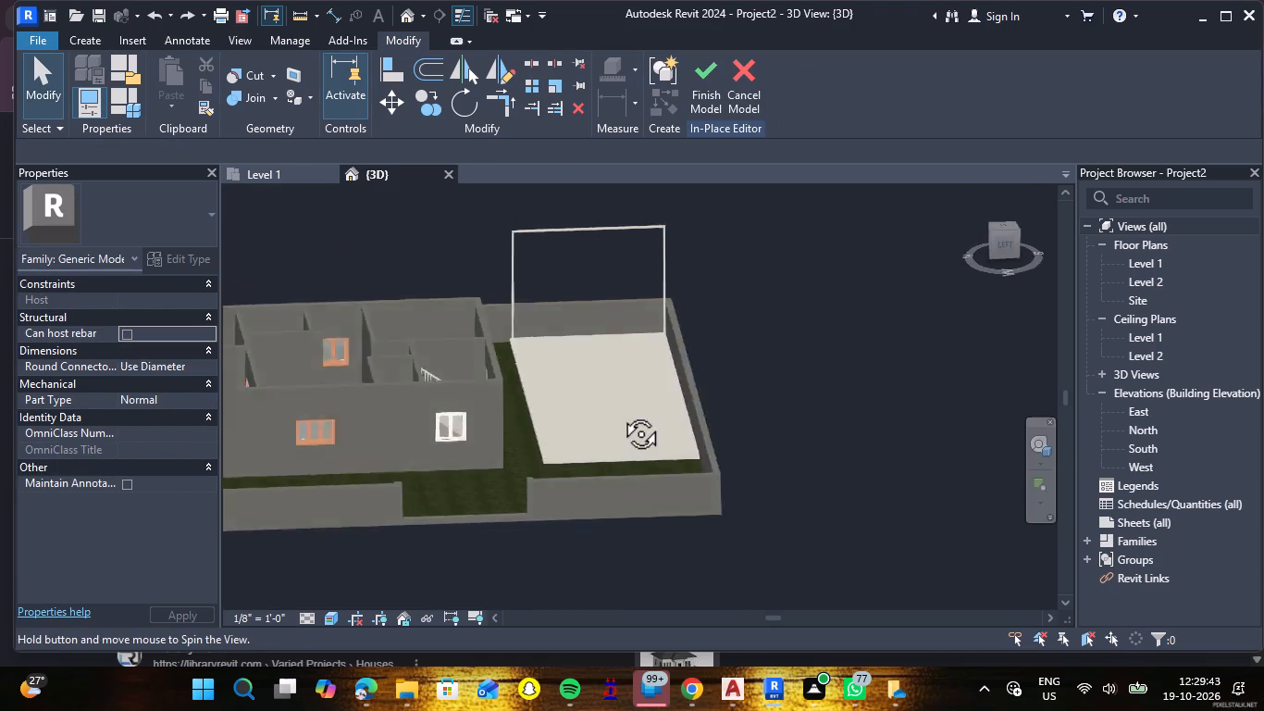
pyautogui.keyDown('shift'); pyautogui.moveTo(620, 413); pyautogui.dragTo(626, 417, button='middle'); pyautogui.keyUp('shift')
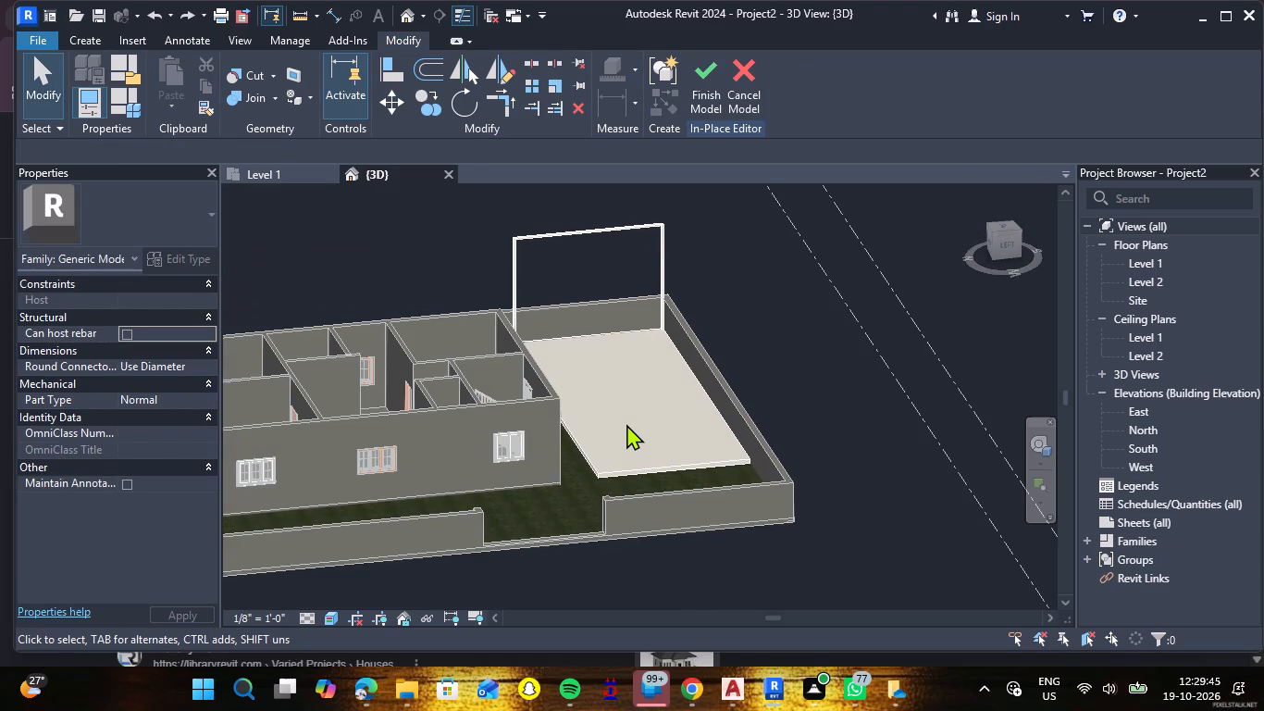
pyautogui.moveTo(887, 455); pyautogui.dragTo(848, 495, button='middle')
pyautogui.scroll(1, 755, 453)
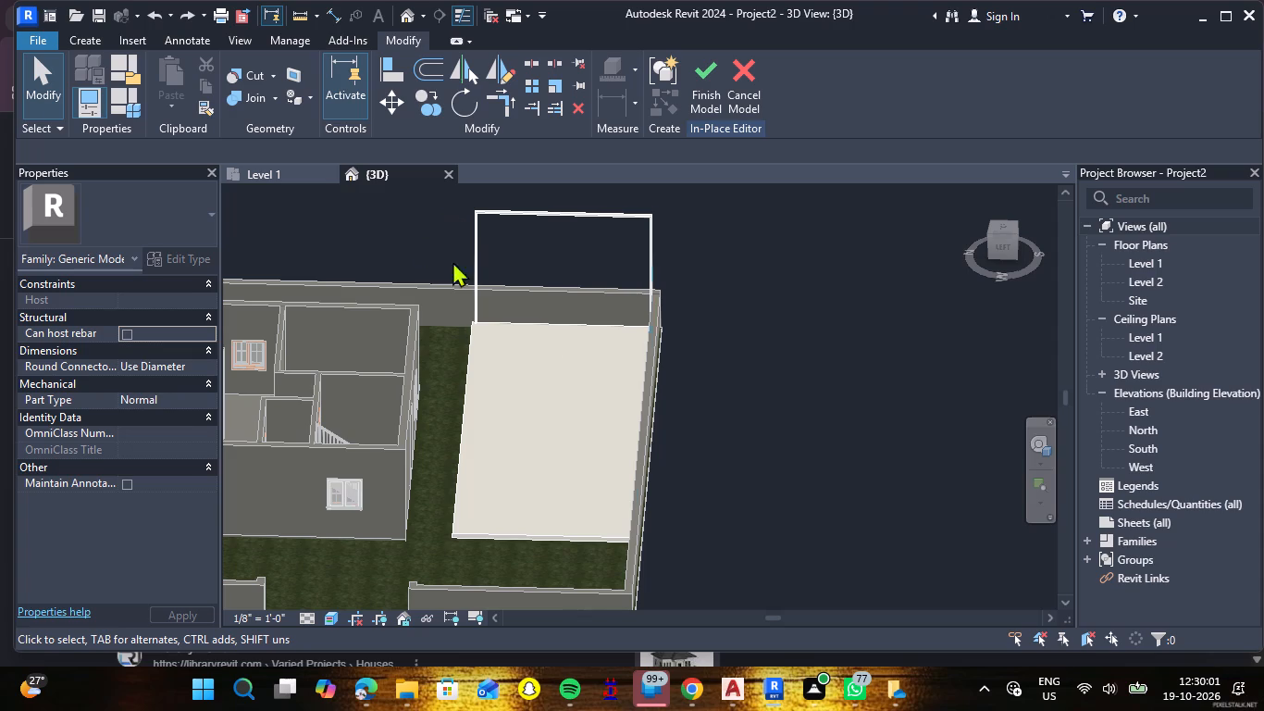
pyautogui.scroll(-1, 440, 500)
pyautogui.moveTo(440, 500); pyautogui.dragTo(440, 500, button='middle')
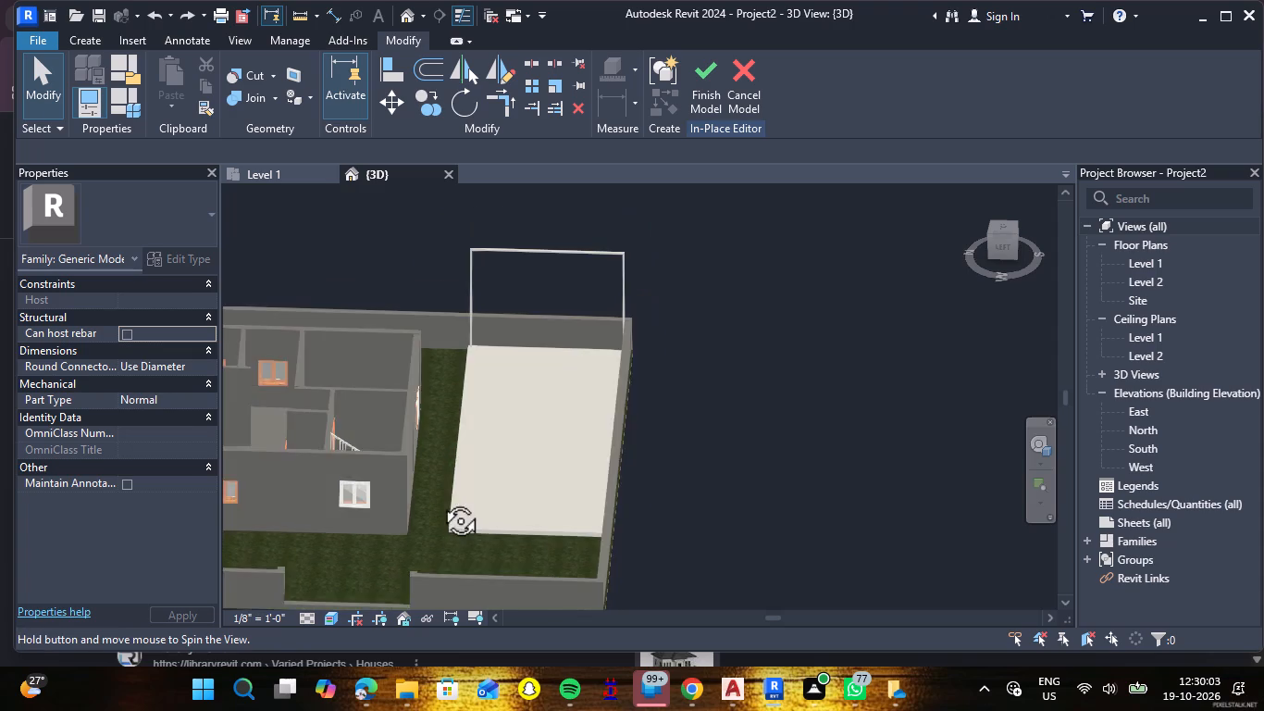
pyautogui.moveTo(440, 500); pyautogui.dragTo(463, 517, button='middle')
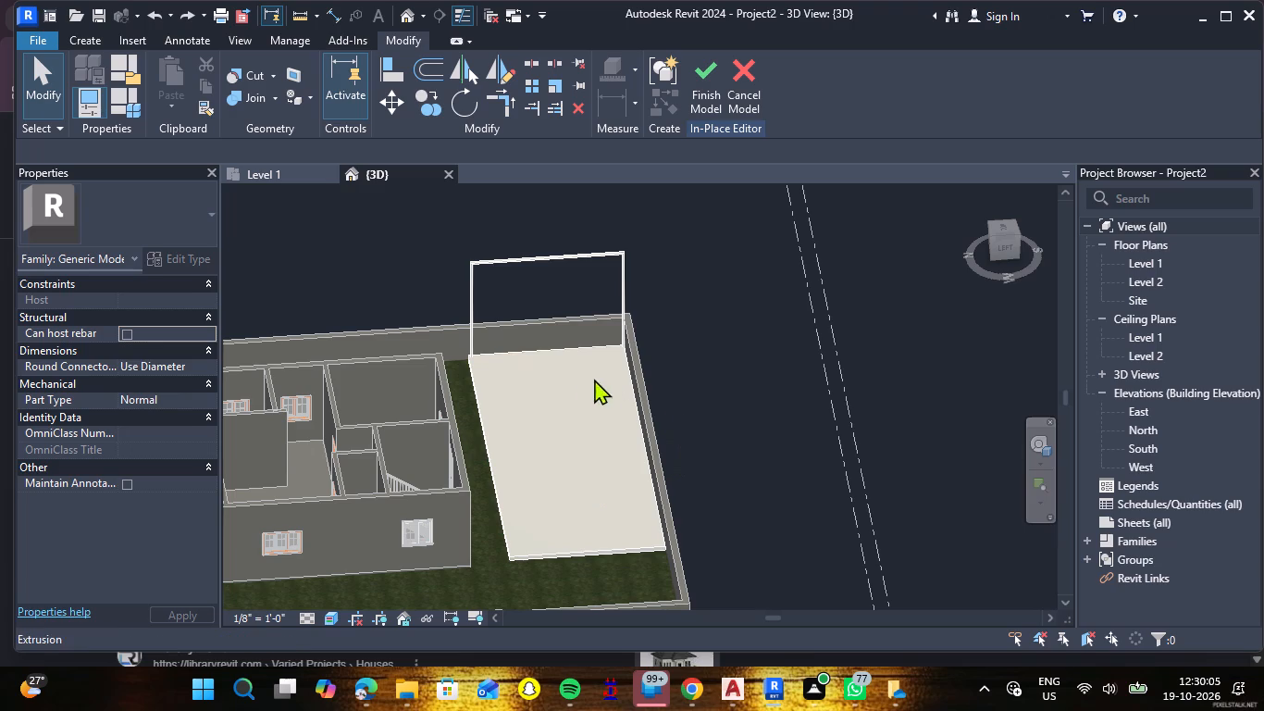
pyautogui.click(548, 256)
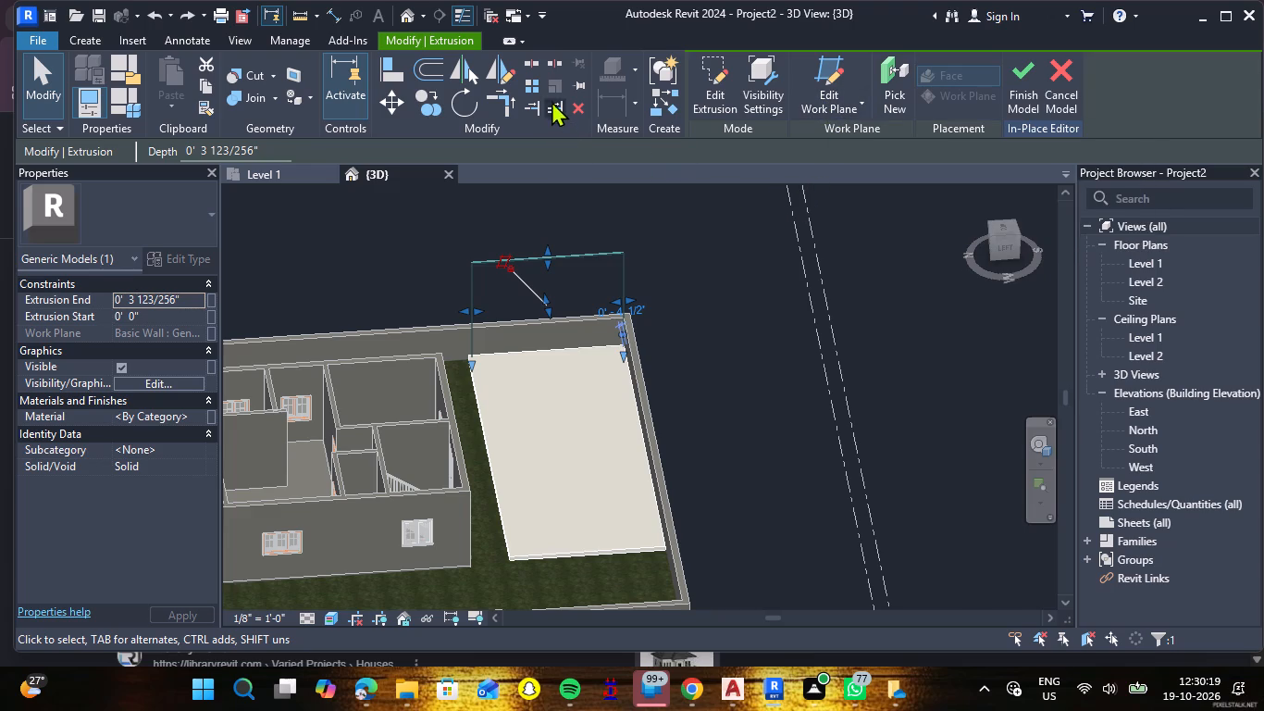
pyautogui.click(535, 84)
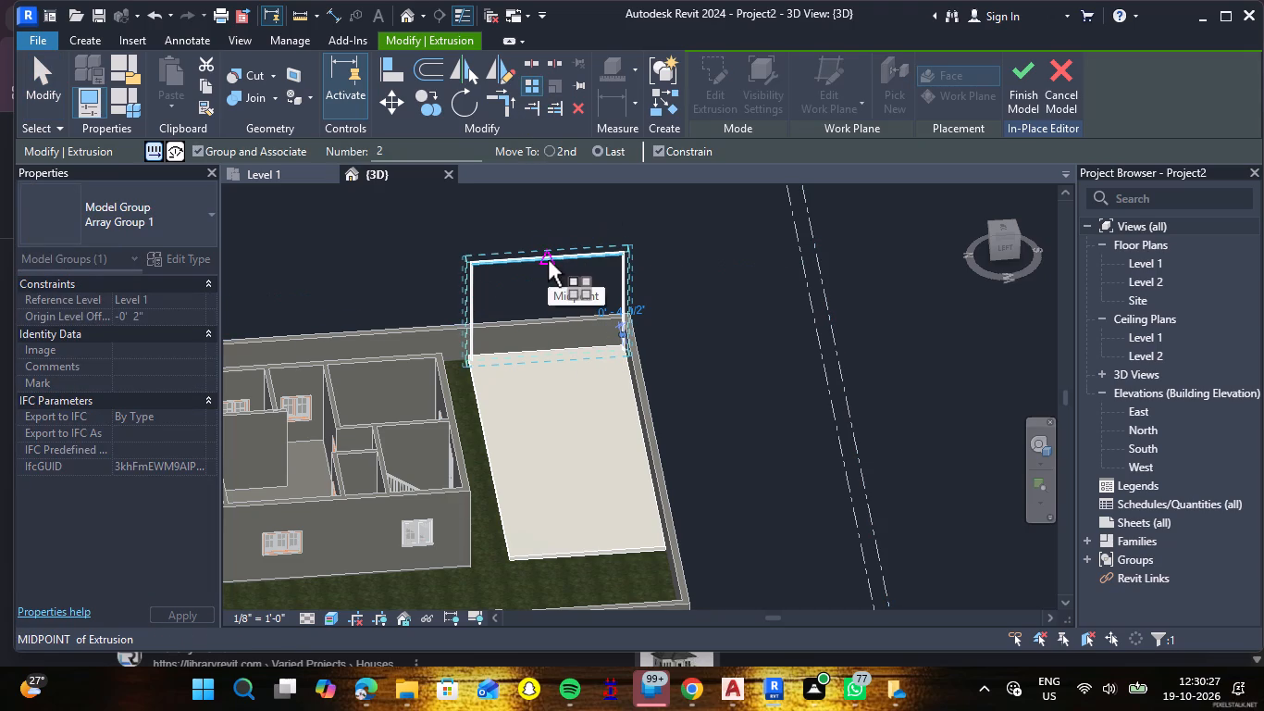
pyautogui.click(453, 150)
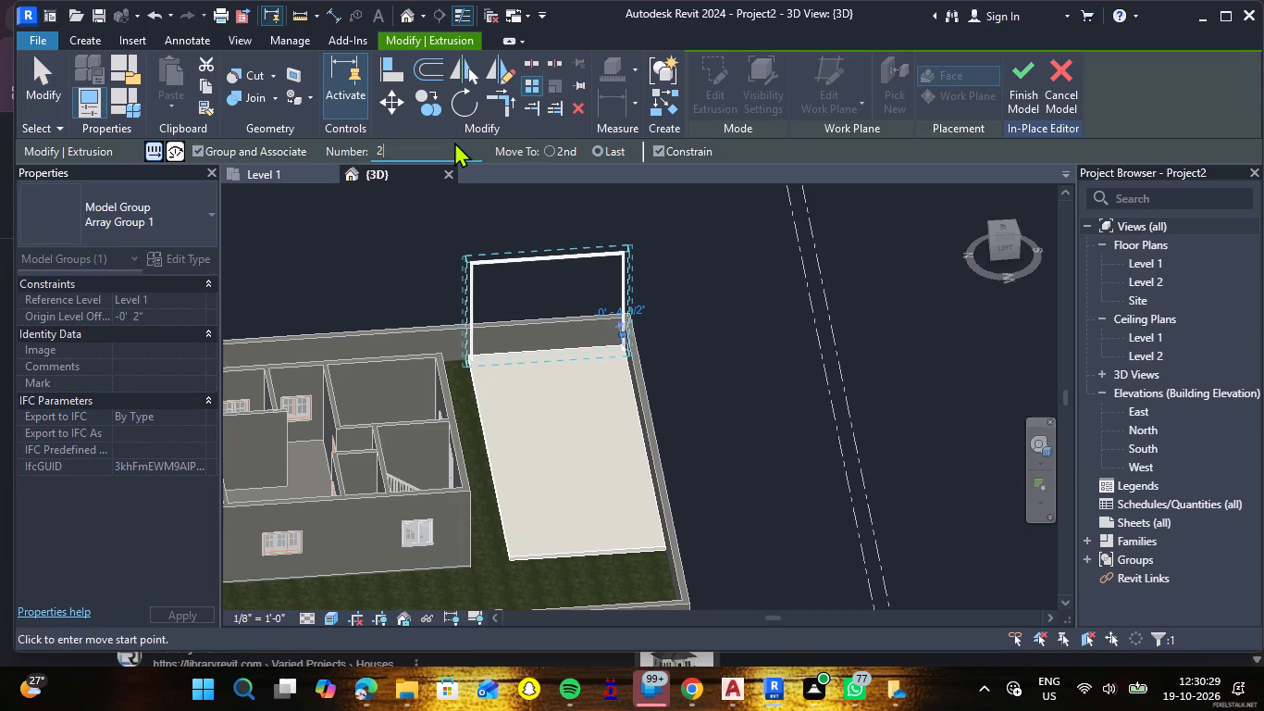
pyautogui.press('Delete')
pyautogui.press('Delete')
pyautogui.press('Delete')
pyautogui.press('Delete')
pyautogui.press('Delete')
pyautogui.press('BackSpace')
pyautogui.press('BackSpace')
pyautogui.write('10')
pyautogui.press('Return')
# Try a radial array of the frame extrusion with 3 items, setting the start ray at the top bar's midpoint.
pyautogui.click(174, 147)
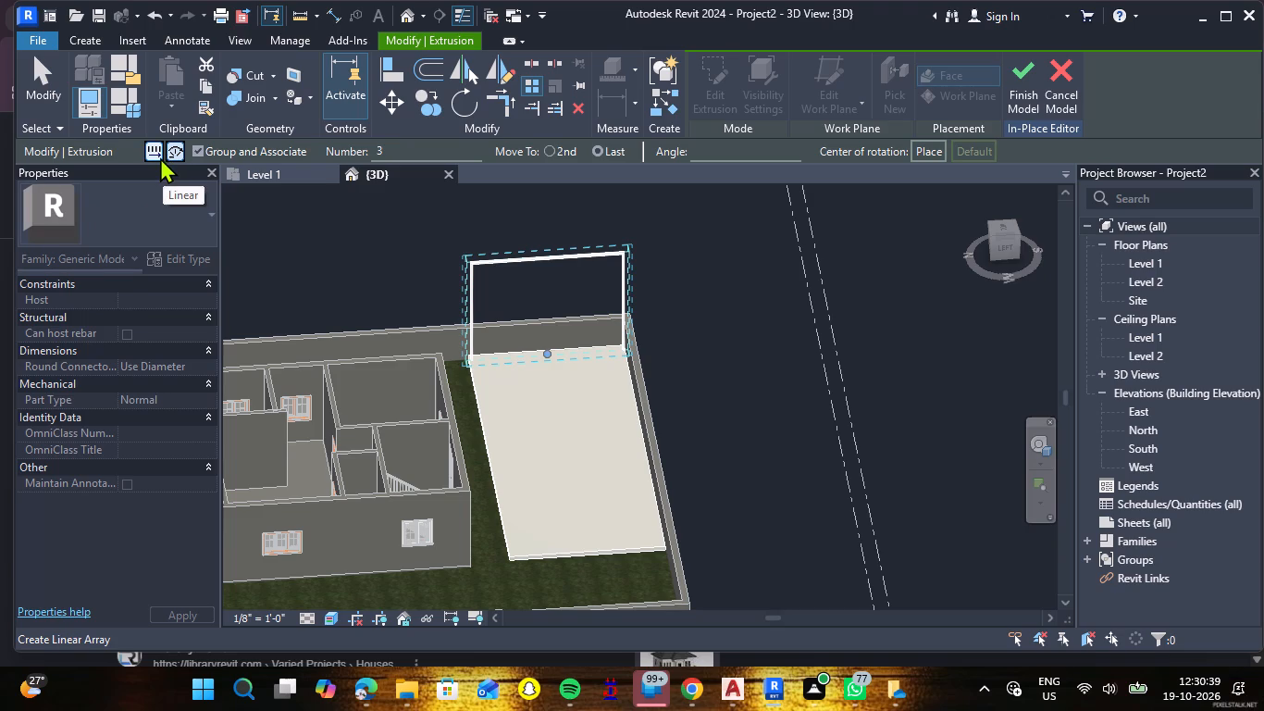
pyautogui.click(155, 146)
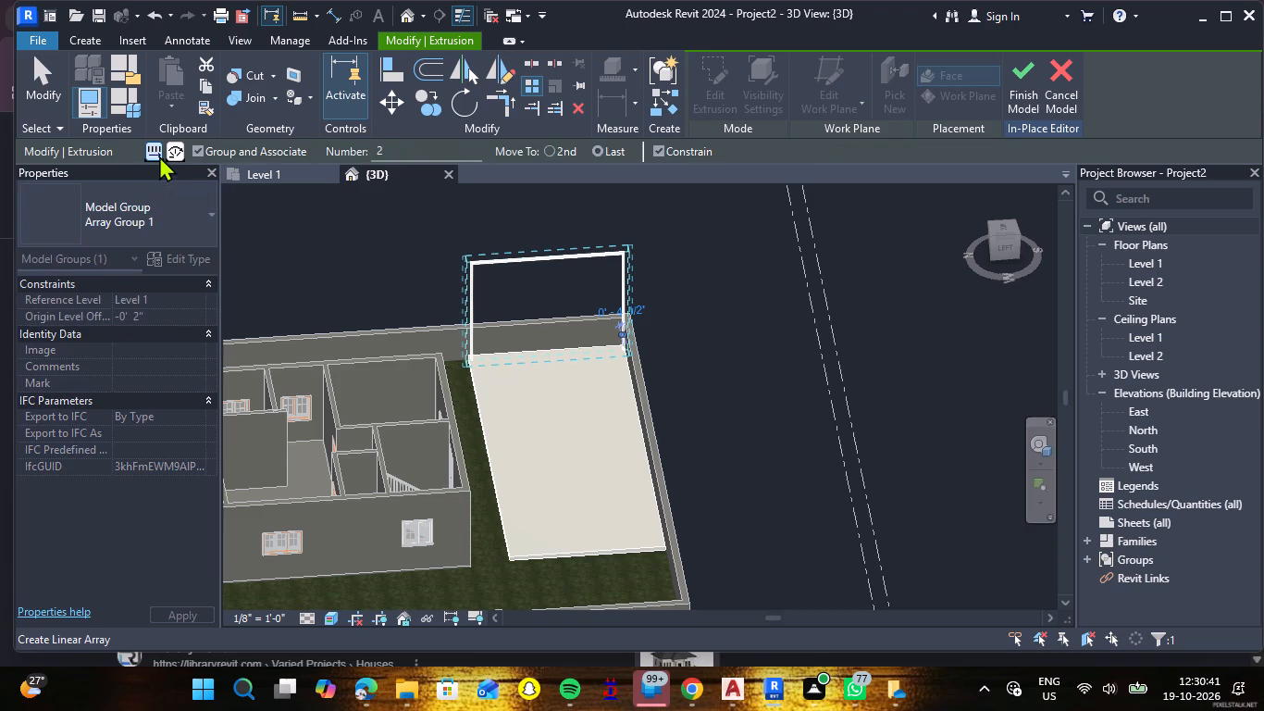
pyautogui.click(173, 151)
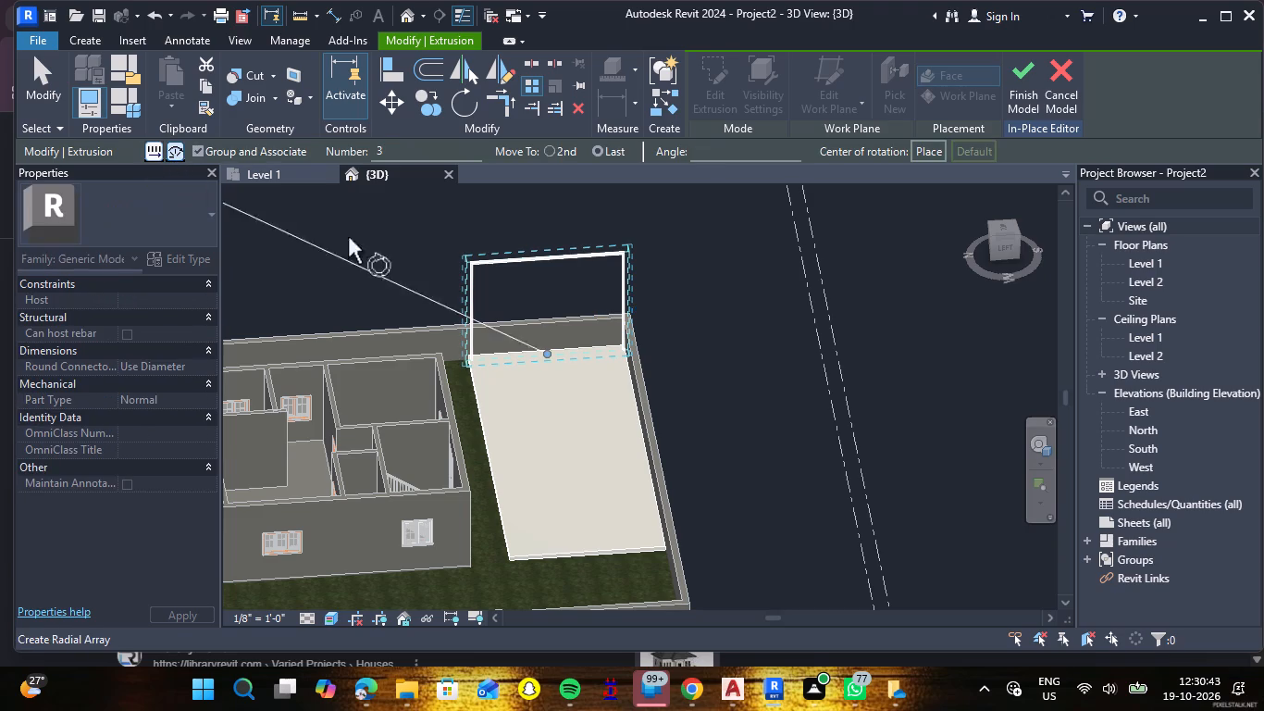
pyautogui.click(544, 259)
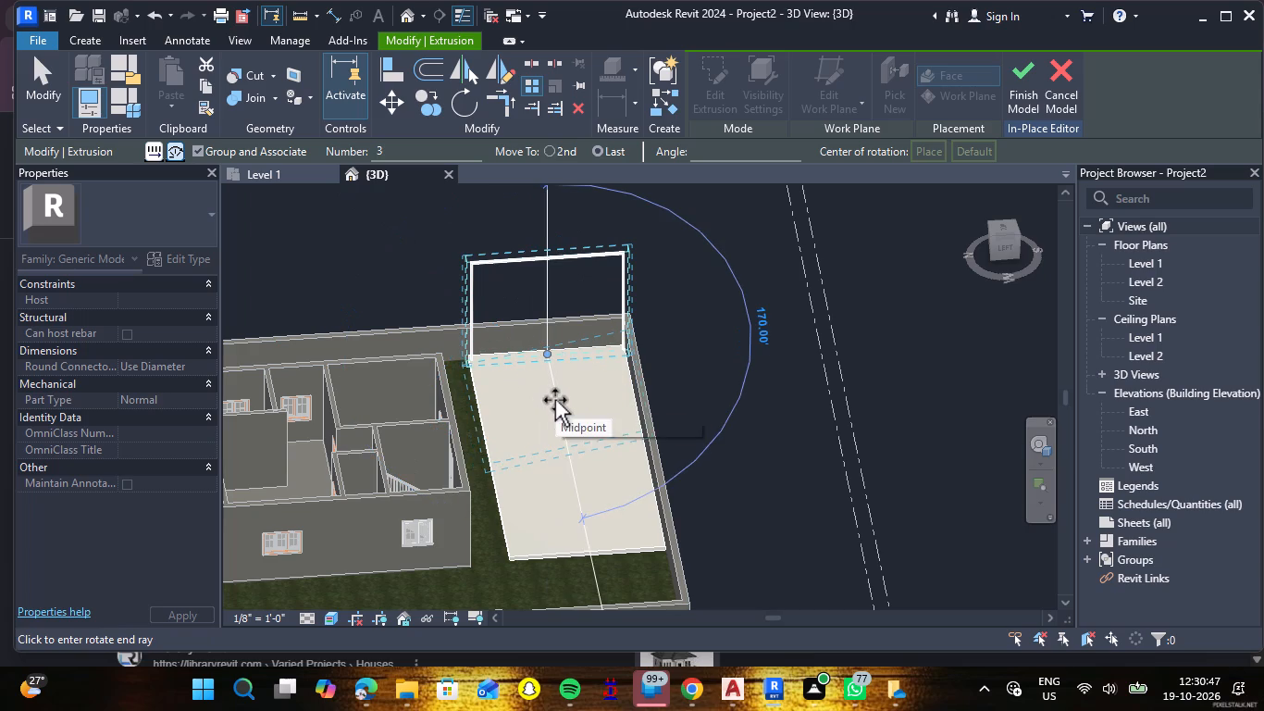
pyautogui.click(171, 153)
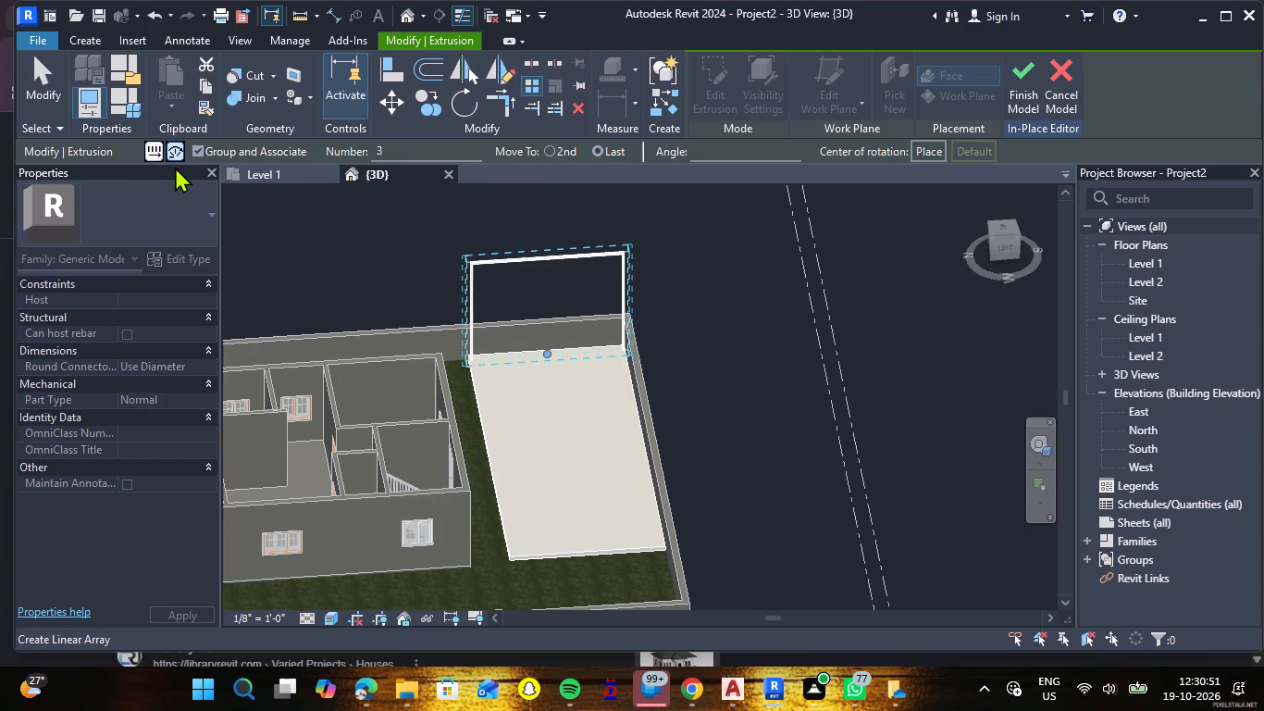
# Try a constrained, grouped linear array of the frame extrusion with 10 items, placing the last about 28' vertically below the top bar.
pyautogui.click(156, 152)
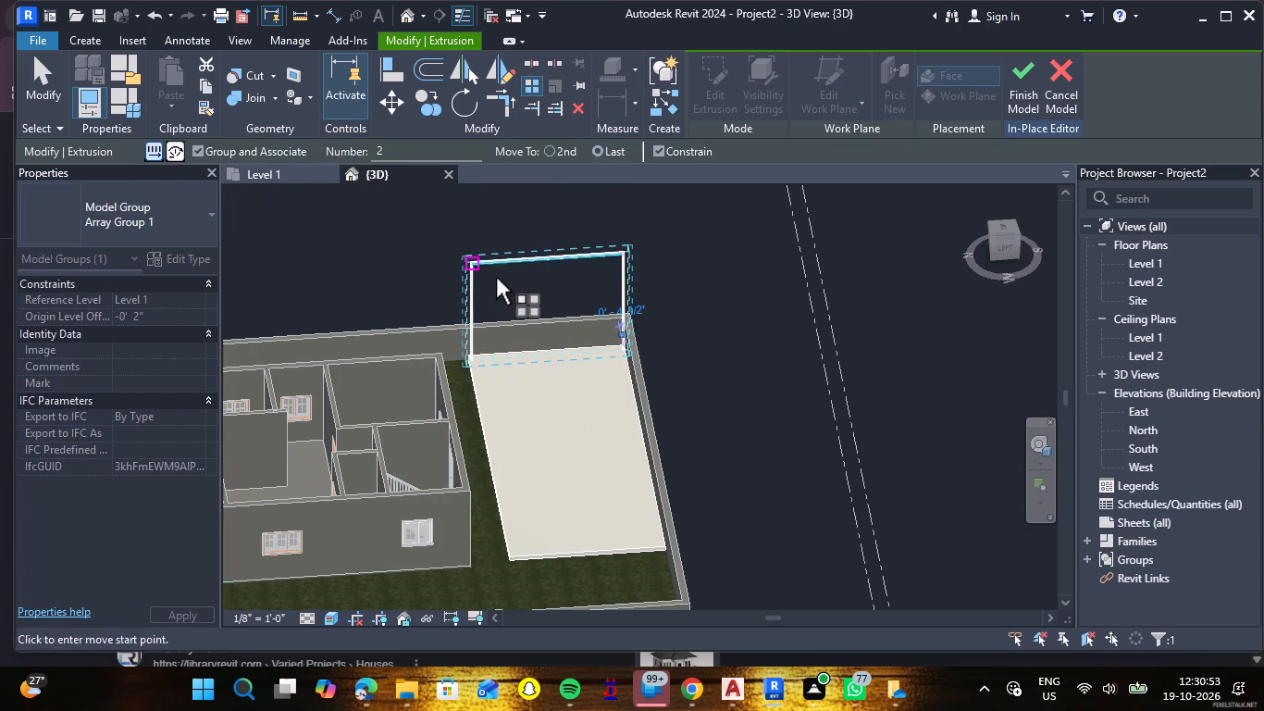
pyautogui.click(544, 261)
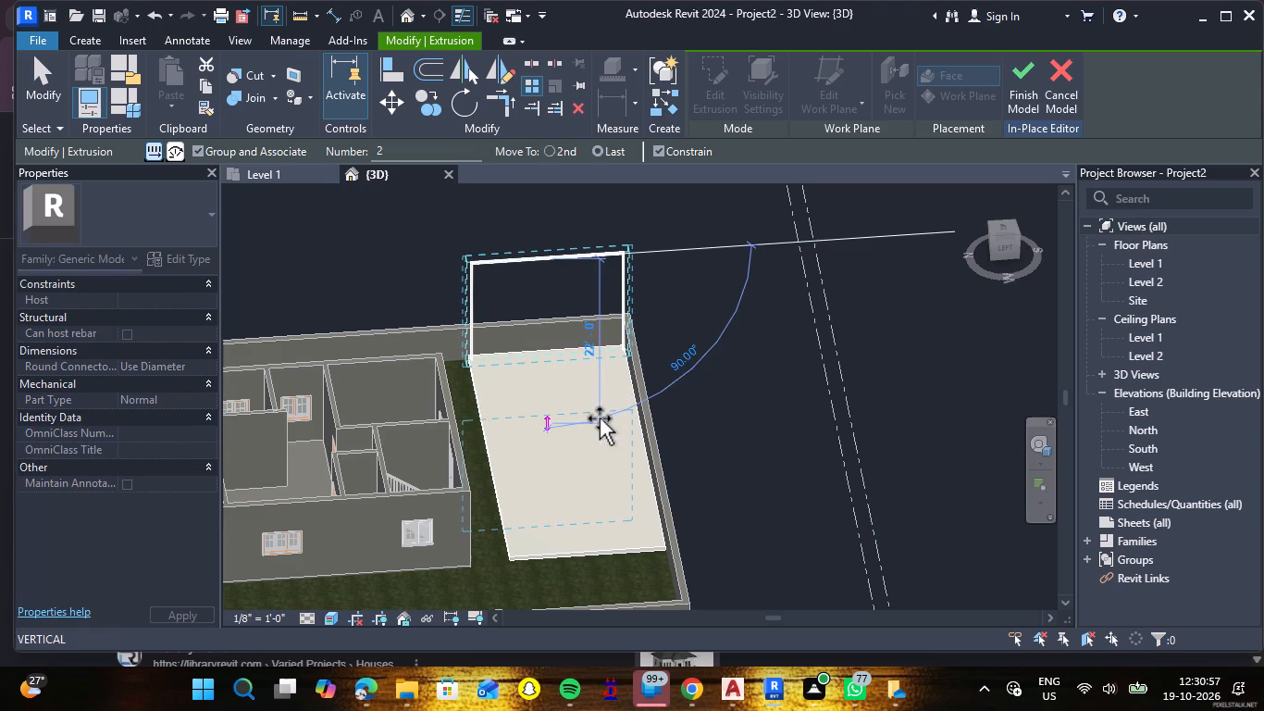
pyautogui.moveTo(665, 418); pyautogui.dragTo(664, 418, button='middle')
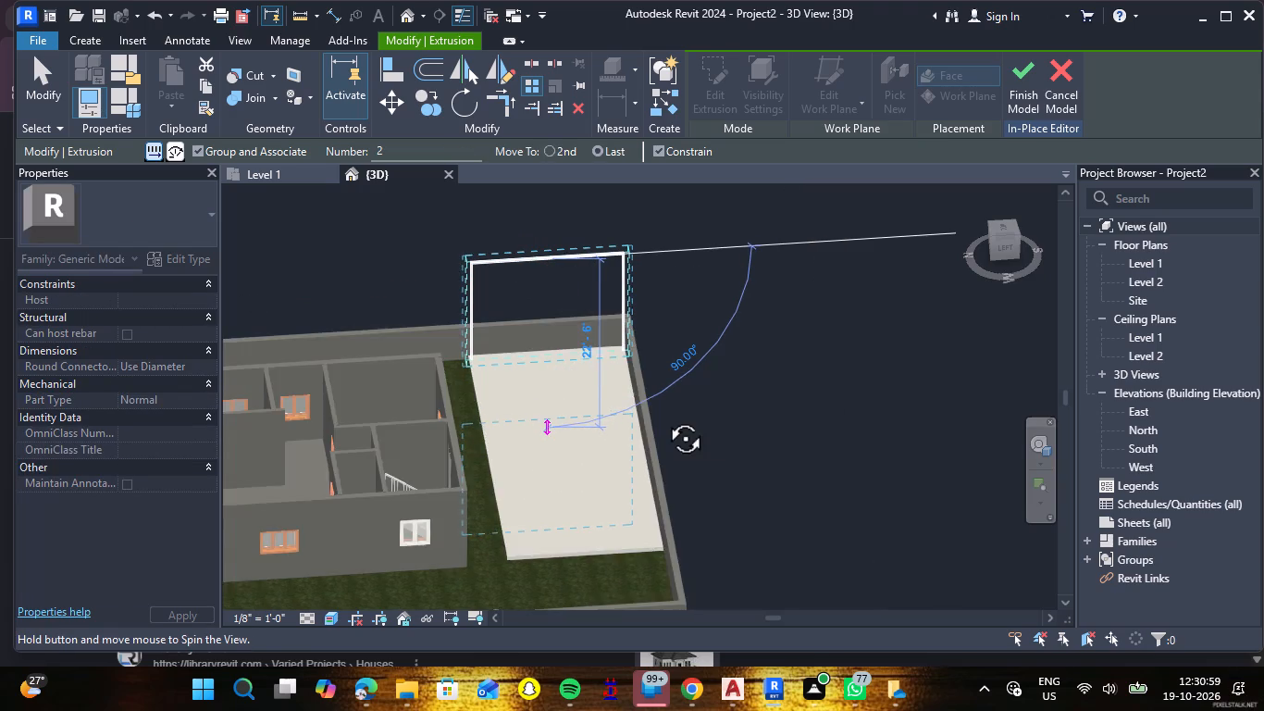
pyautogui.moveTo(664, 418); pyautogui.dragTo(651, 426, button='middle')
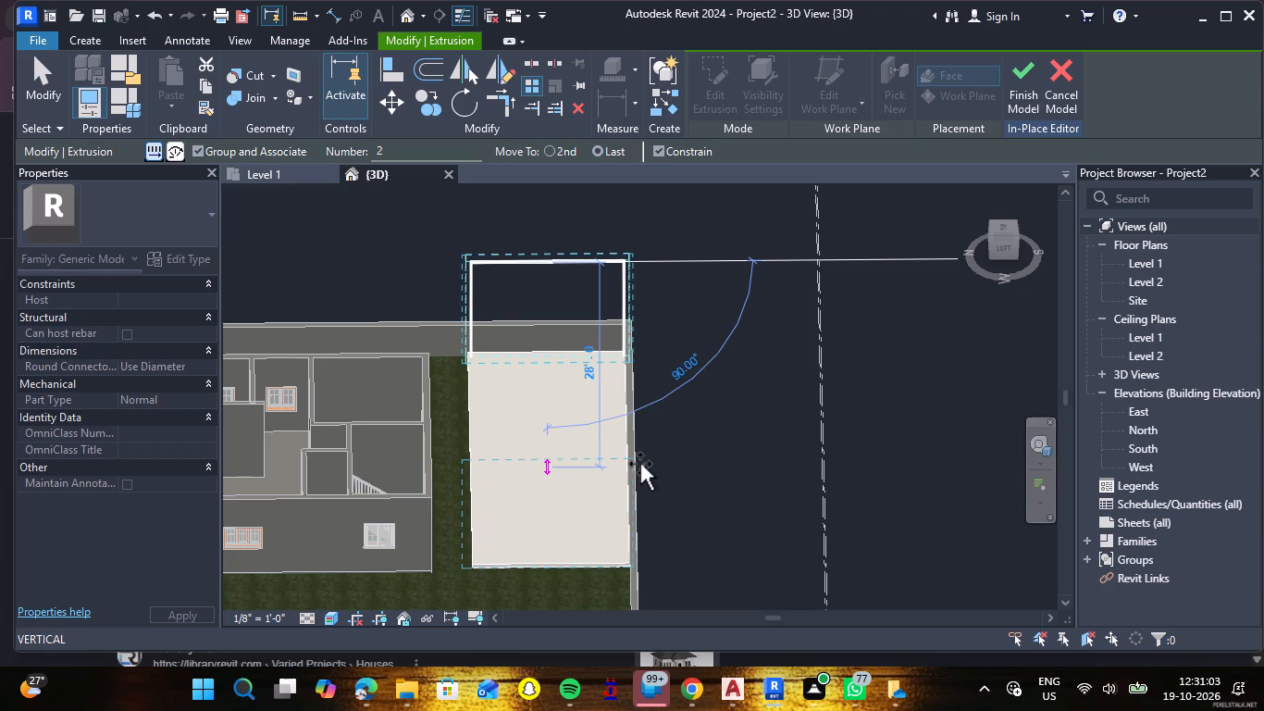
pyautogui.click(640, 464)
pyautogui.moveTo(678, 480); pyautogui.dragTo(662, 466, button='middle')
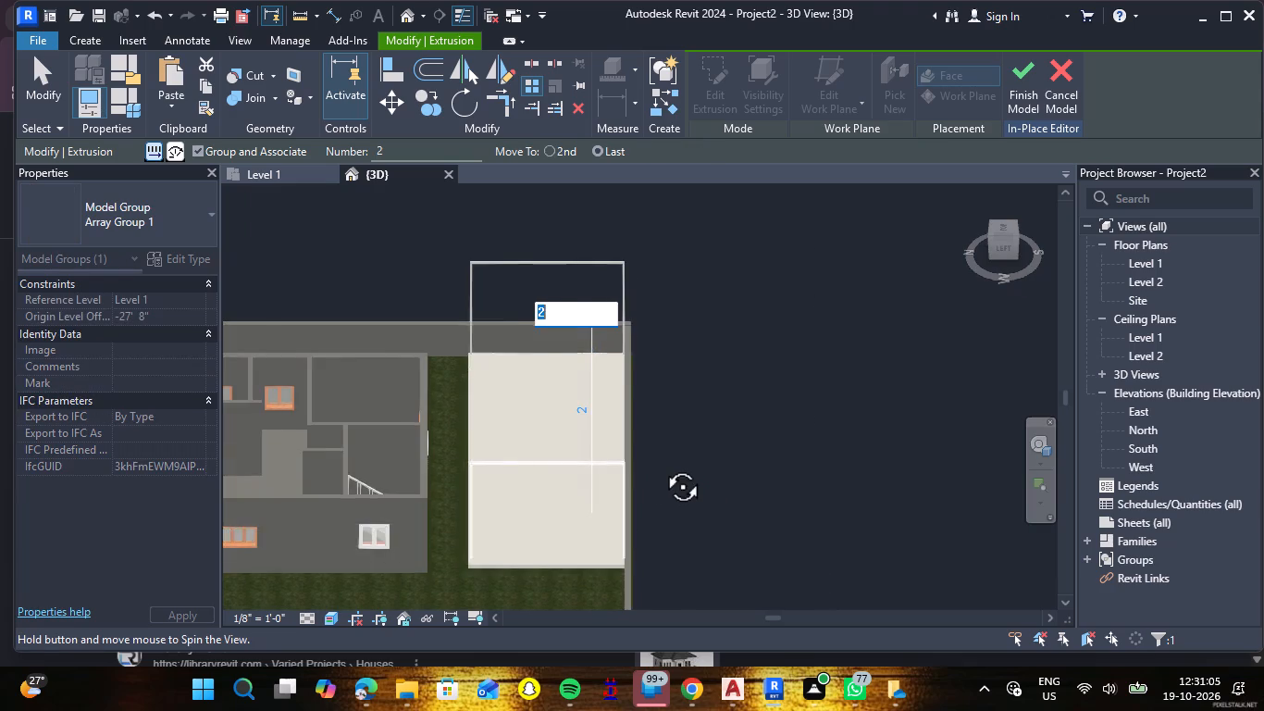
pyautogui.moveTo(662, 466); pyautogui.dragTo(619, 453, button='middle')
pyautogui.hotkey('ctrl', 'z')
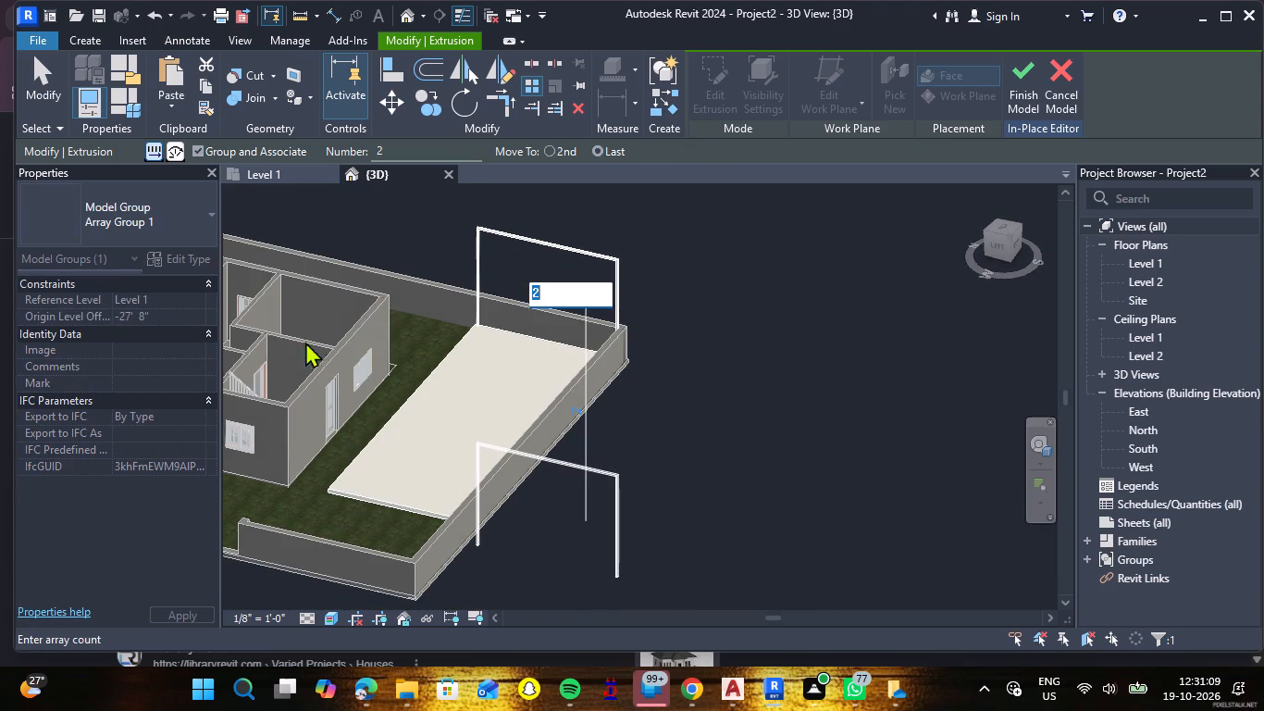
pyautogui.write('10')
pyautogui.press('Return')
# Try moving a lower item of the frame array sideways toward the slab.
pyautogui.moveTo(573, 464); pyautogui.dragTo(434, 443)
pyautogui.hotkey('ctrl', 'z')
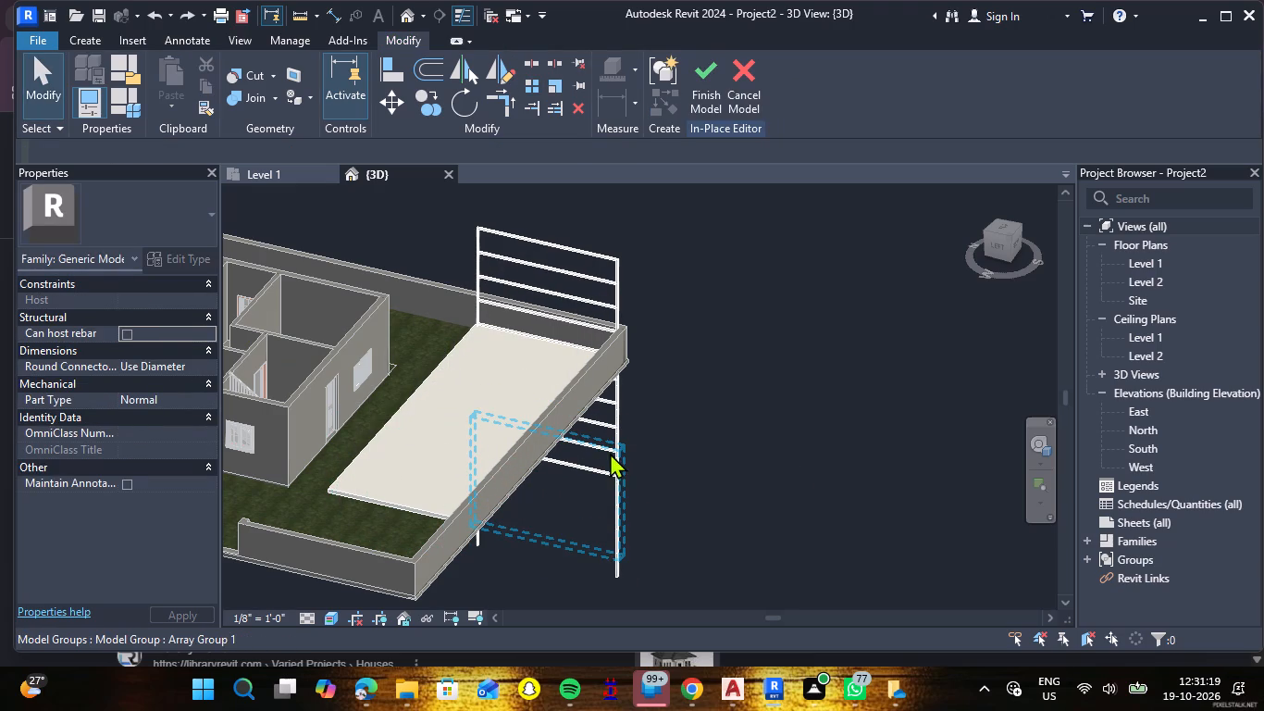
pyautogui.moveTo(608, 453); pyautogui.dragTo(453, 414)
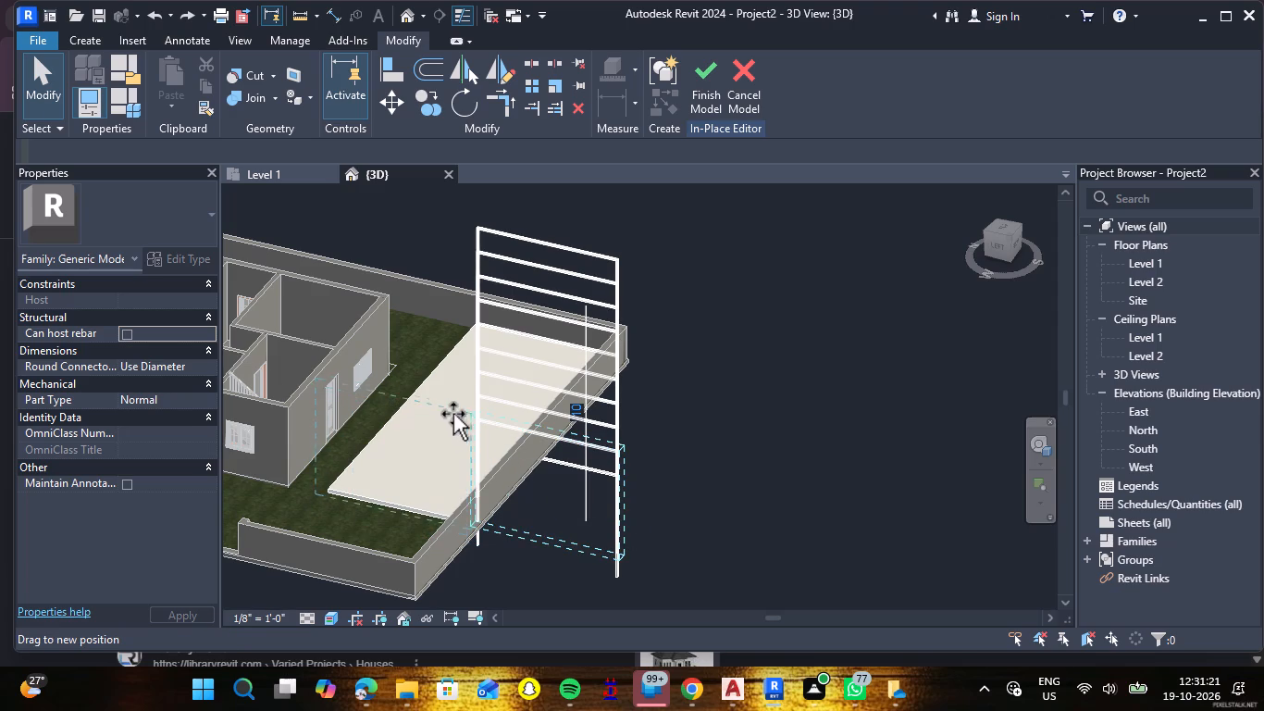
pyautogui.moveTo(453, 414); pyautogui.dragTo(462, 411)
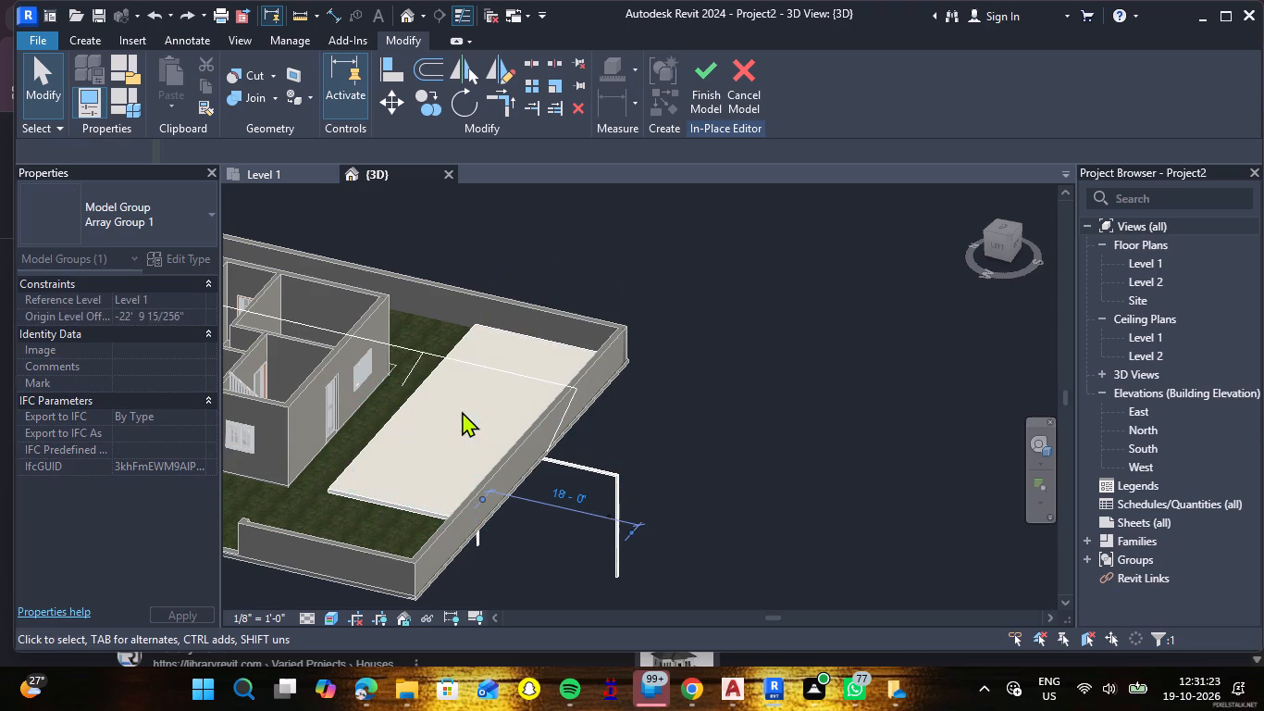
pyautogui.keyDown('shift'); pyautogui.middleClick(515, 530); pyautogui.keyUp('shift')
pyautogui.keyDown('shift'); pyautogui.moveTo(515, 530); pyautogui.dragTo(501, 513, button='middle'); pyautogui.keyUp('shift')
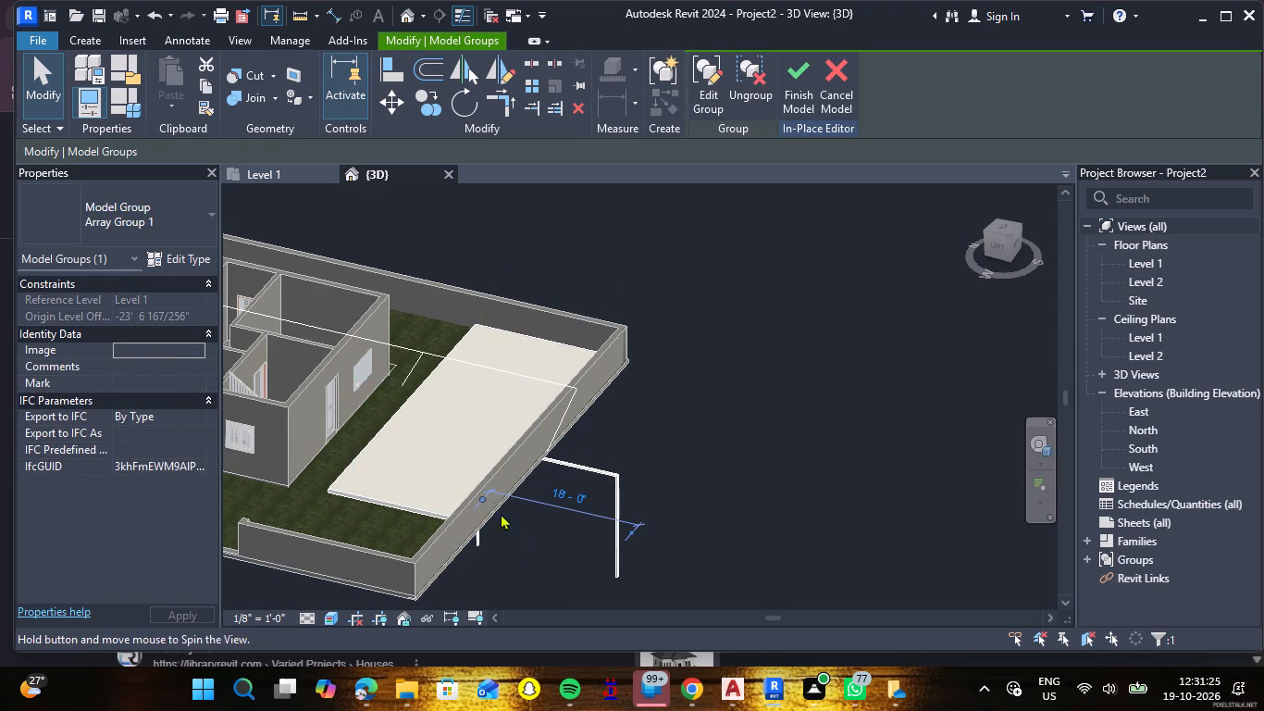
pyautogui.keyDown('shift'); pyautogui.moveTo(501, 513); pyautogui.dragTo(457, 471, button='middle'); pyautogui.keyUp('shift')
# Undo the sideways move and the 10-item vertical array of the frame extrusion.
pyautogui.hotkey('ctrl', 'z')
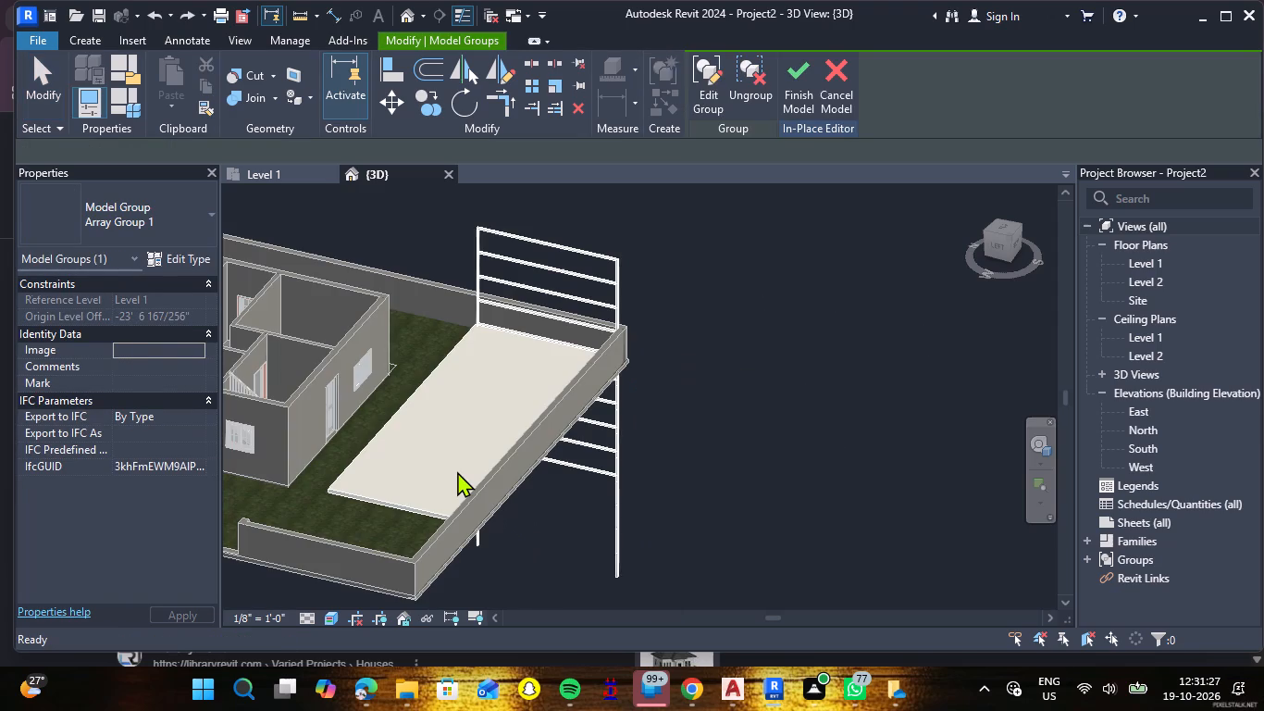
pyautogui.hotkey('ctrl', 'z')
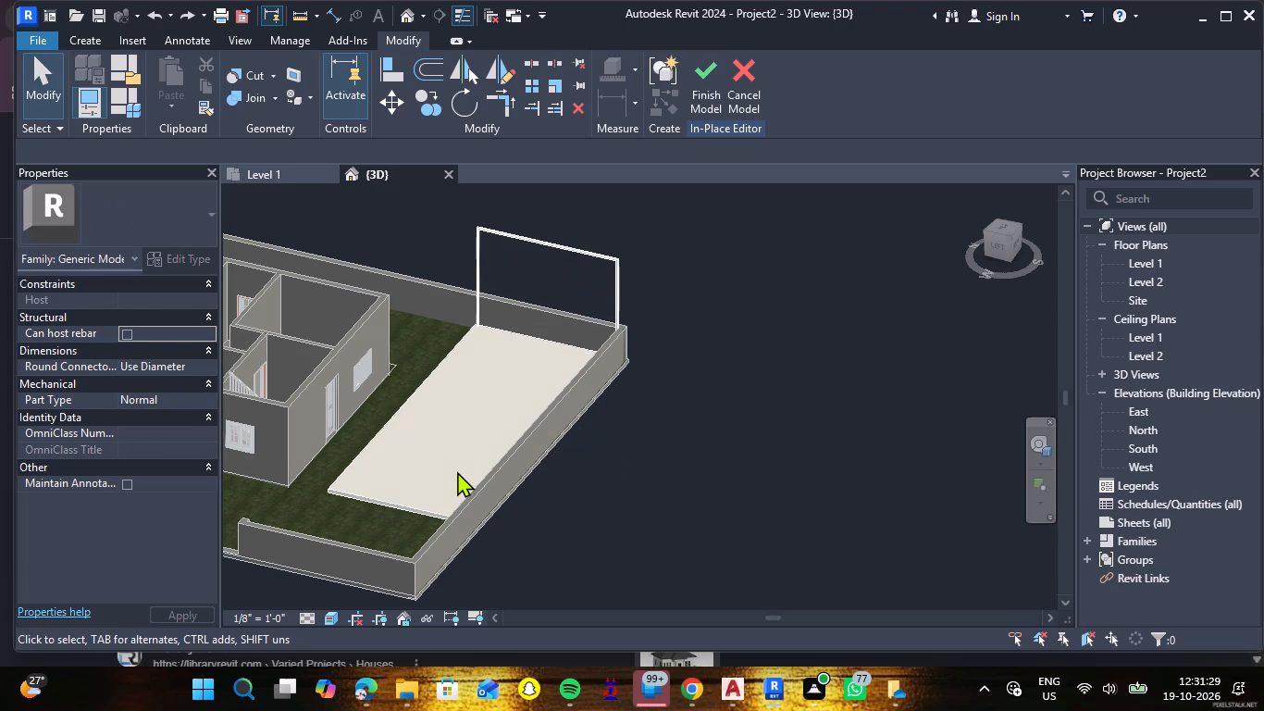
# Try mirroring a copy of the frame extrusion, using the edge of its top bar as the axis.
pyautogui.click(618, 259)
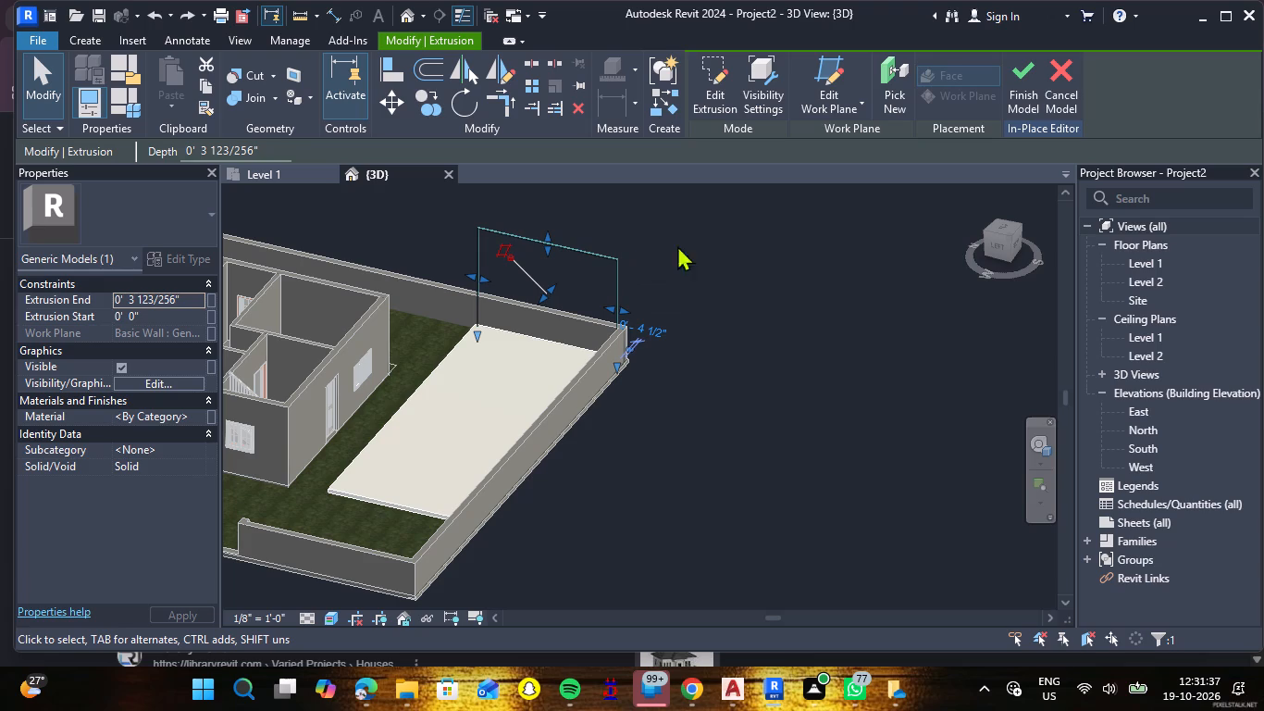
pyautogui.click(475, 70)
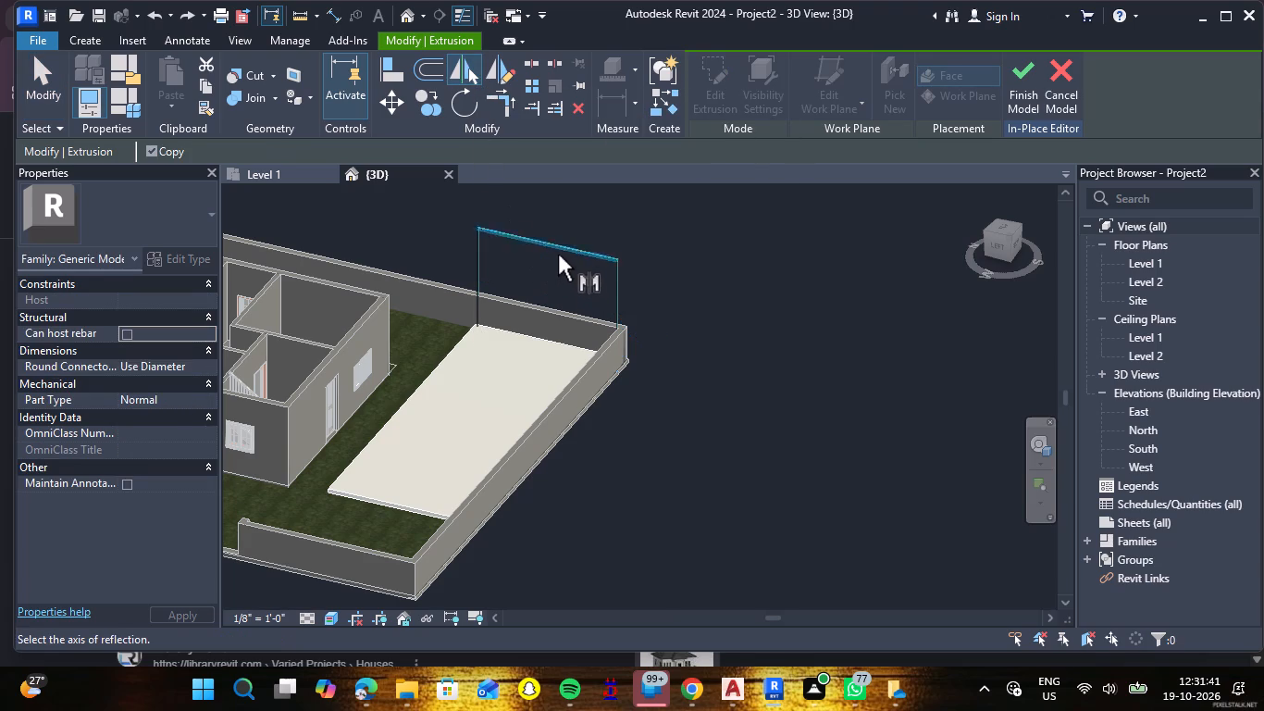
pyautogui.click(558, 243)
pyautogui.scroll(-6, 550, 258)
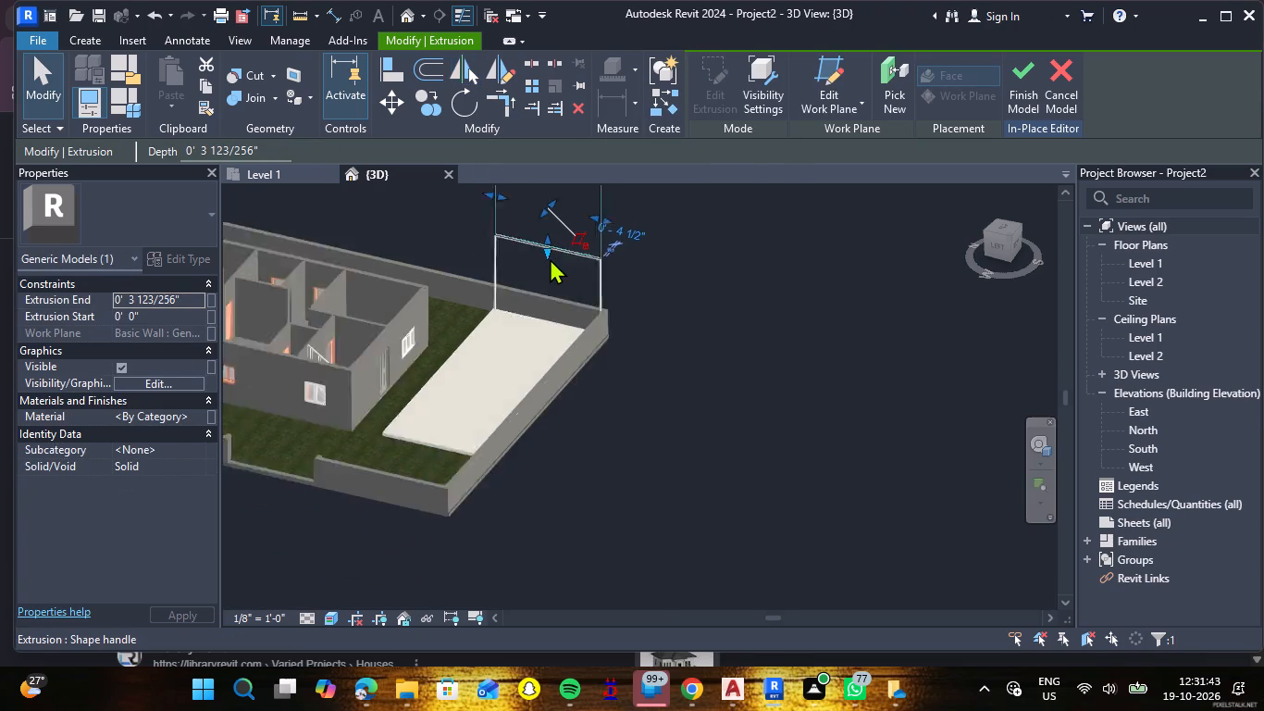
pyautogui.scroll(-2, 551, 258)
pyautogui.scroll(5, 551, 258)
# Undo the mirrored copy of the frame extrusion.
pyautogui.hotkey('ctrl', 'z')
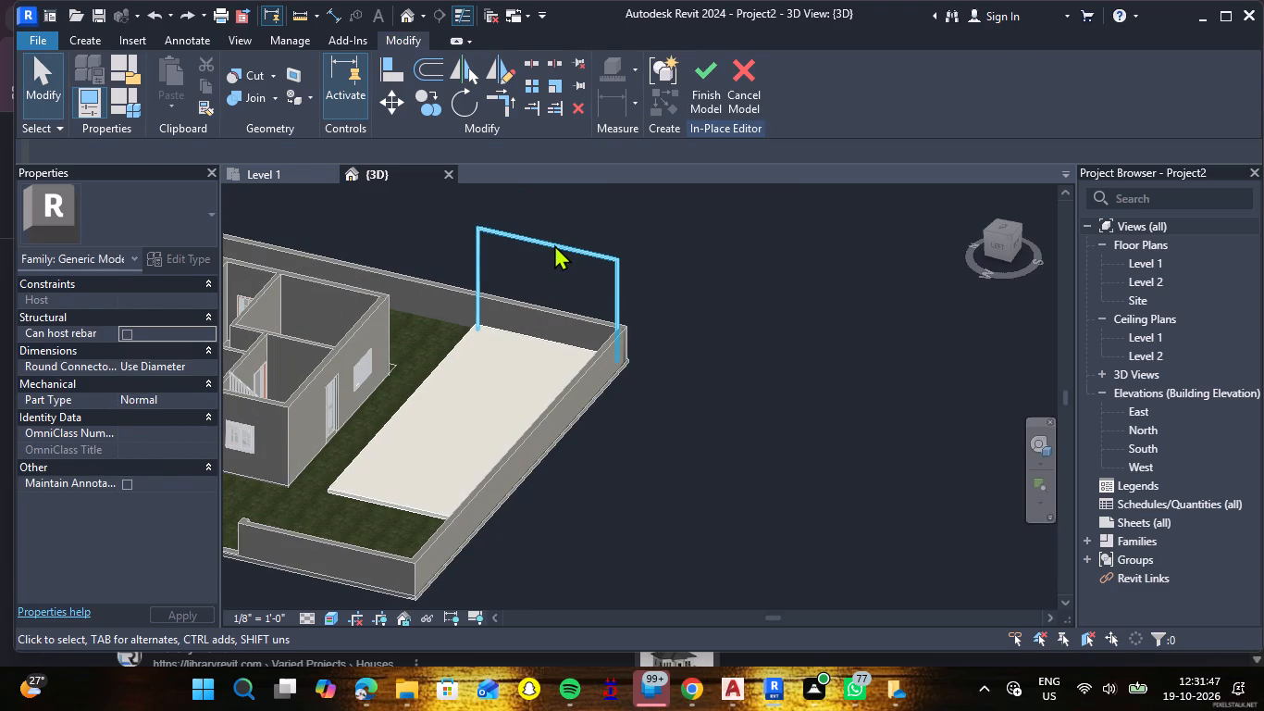
# Undo the frame extrusion and its profile sketch lines back to an empty extrusion sketch.
pyautogui.hotkey('ctrl', 'z')
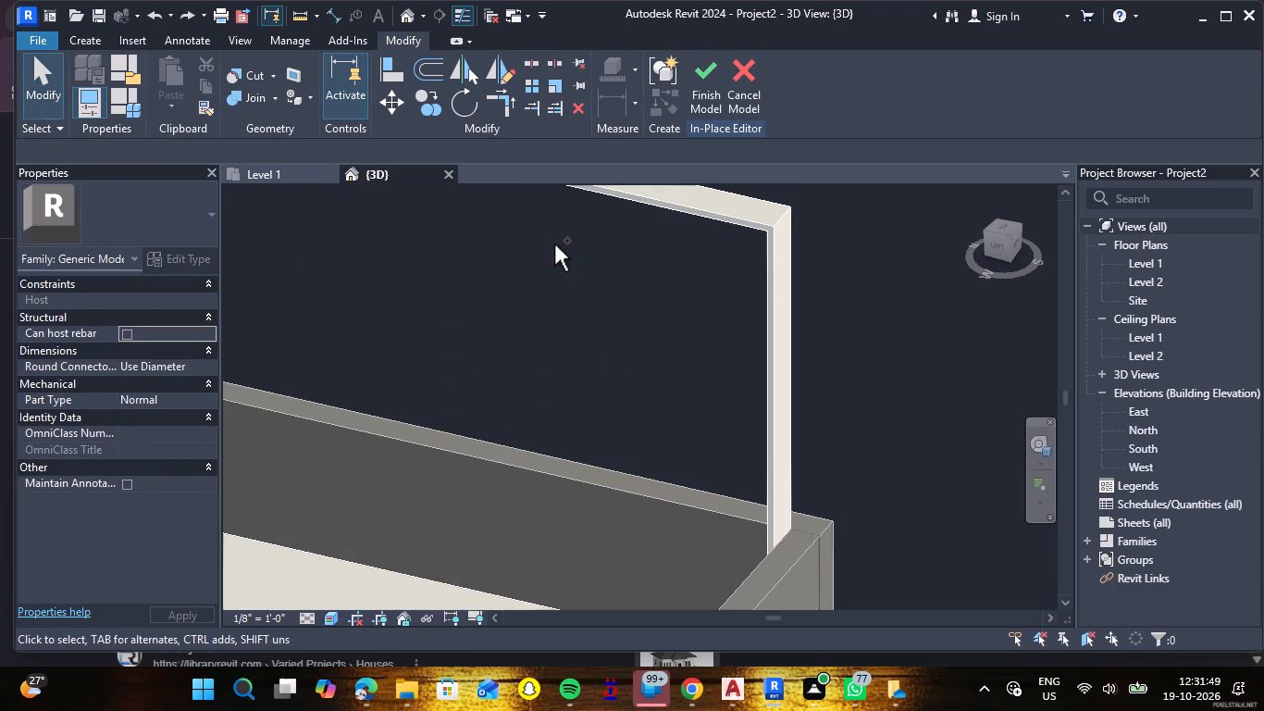
pyautogui.hotkey('ctrl', 'z')
pyautogui.hotkey('ctrl', 'z')
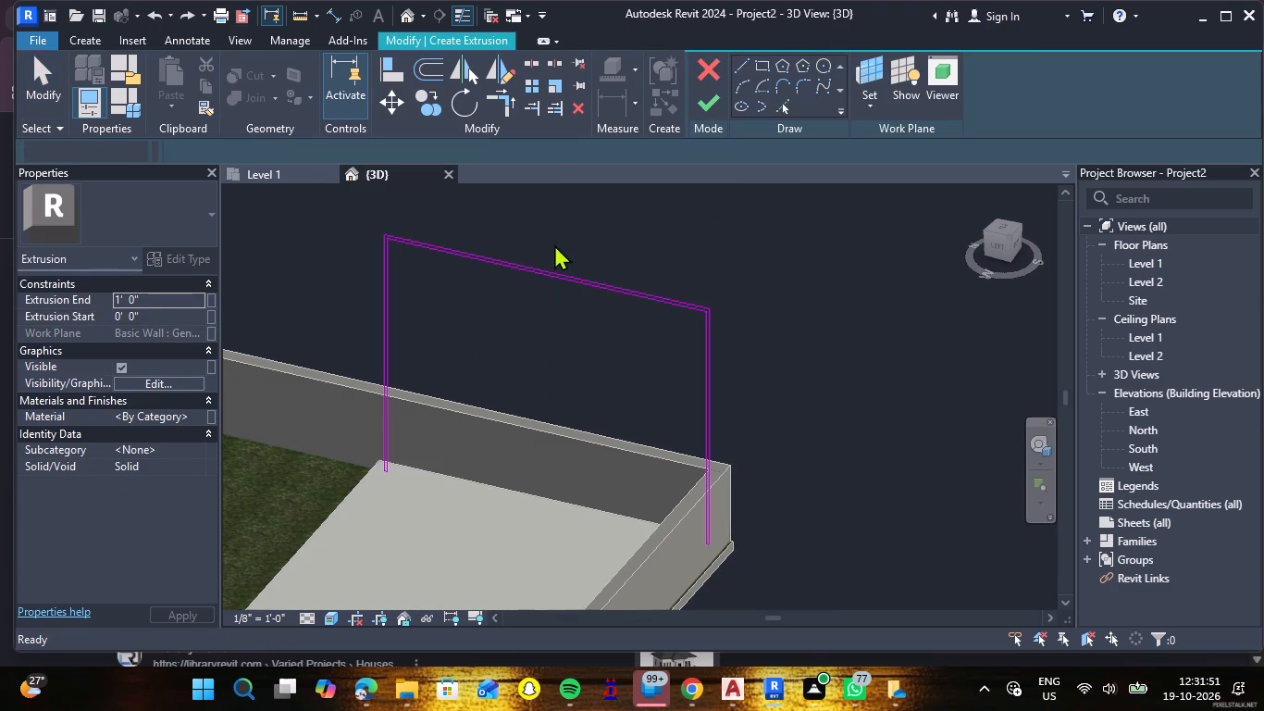
pyautogui.hotkey('ctrl', 'z')
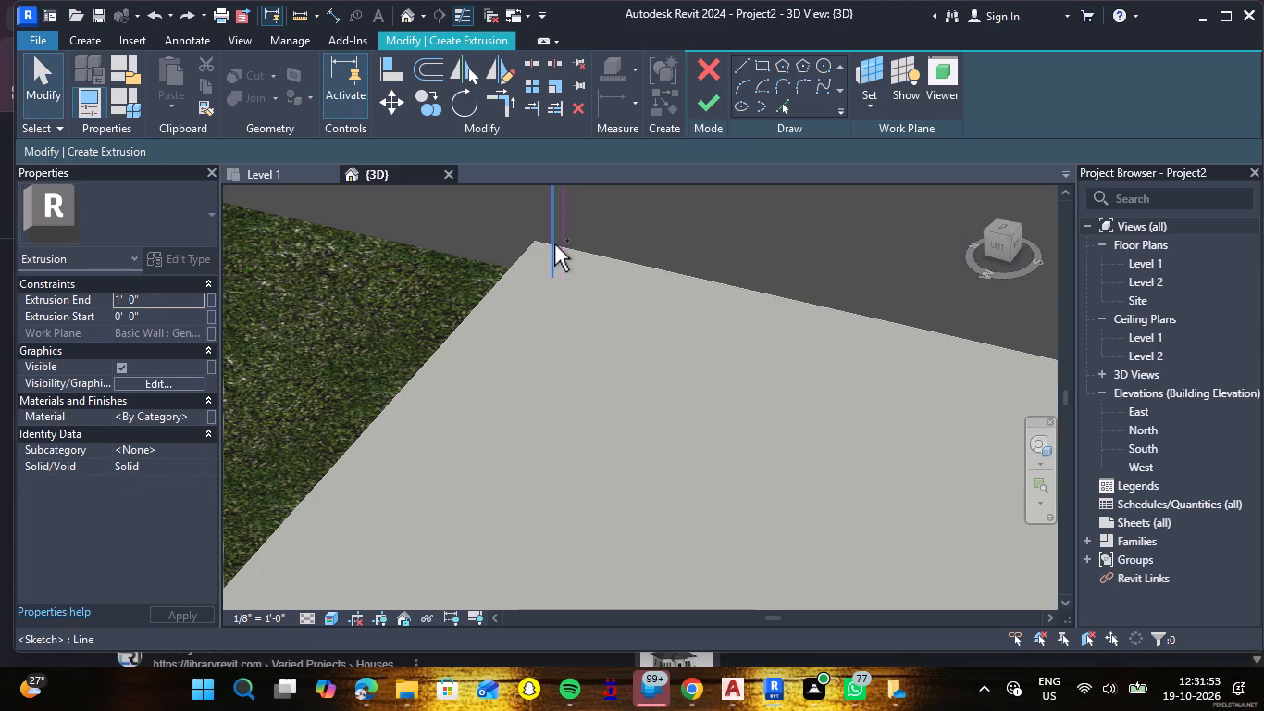
pyautogui.hotkey('ctrl', 'z')
pyautogui.hotkey('ctrl', 'z')
pyautogui.hotkey('ctrl', 'z')
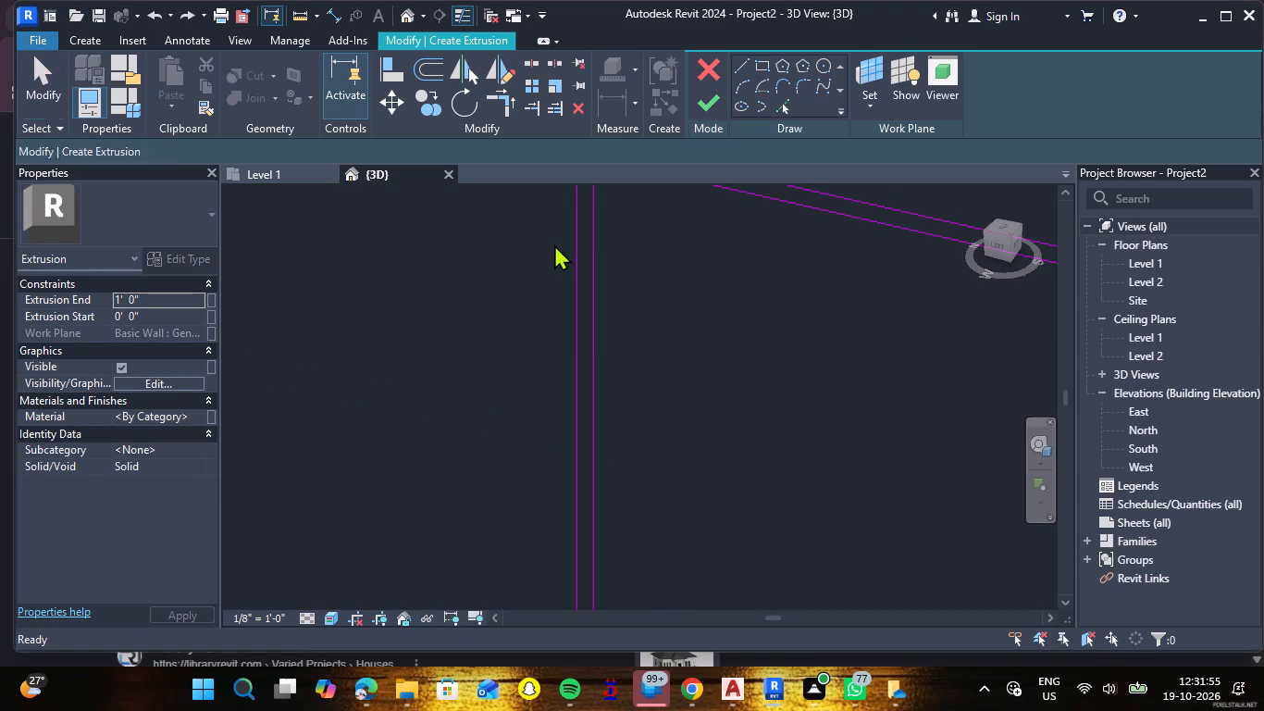
pyautogui.hotkey('ctrl', 'z')
pyautogui.hotkey('ctrl', 'z')
pyautogui.hotkey('ctrl', 'z')
pyautogui.hotkey('ctrl', 'z')
pyautogui.hotkey('ctrl', 'z')
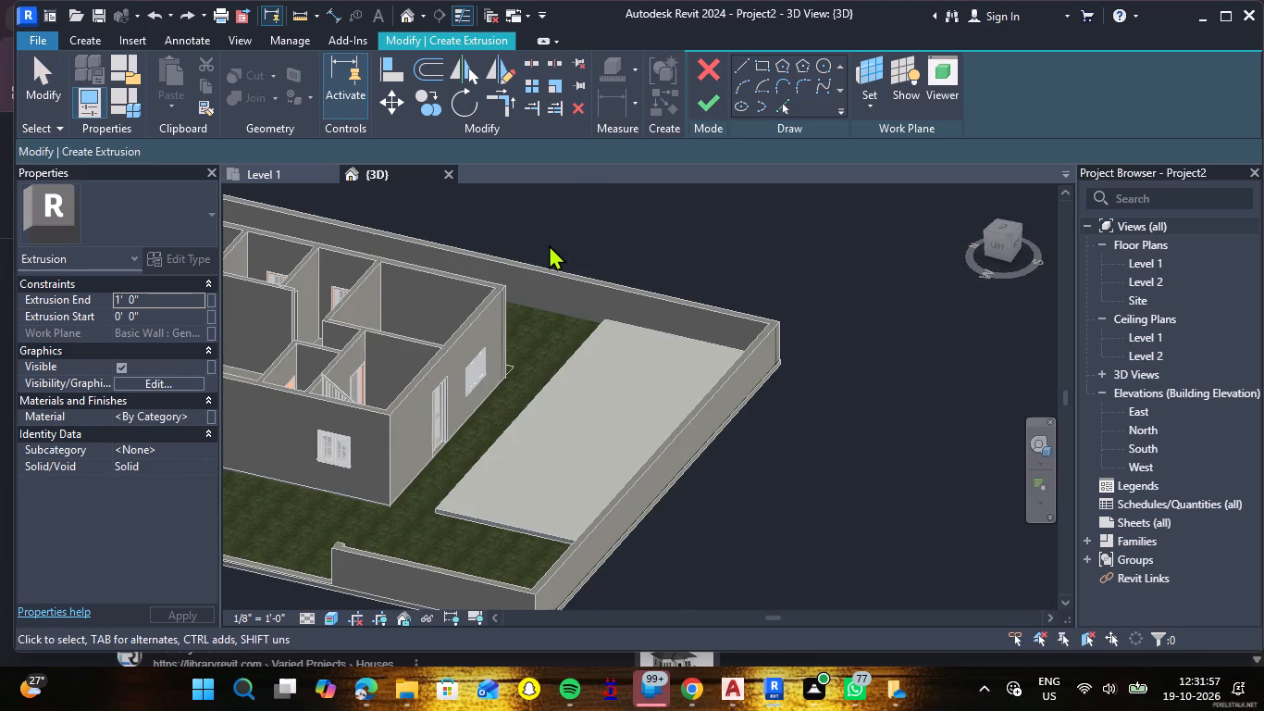
# Try to finish the empty extrusion sketch, and undo back out of it so that only the slab is kept.
pyautogui.click(719, 112)
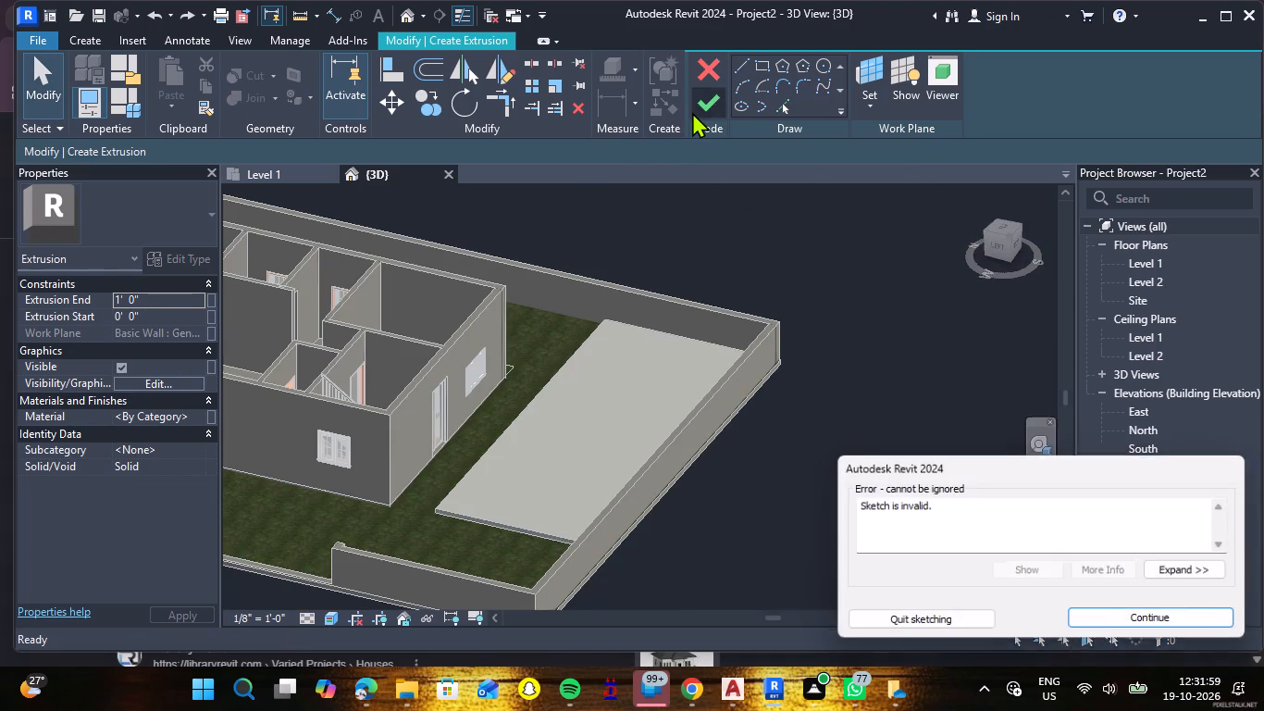
pyautogui.click(1094, 617)
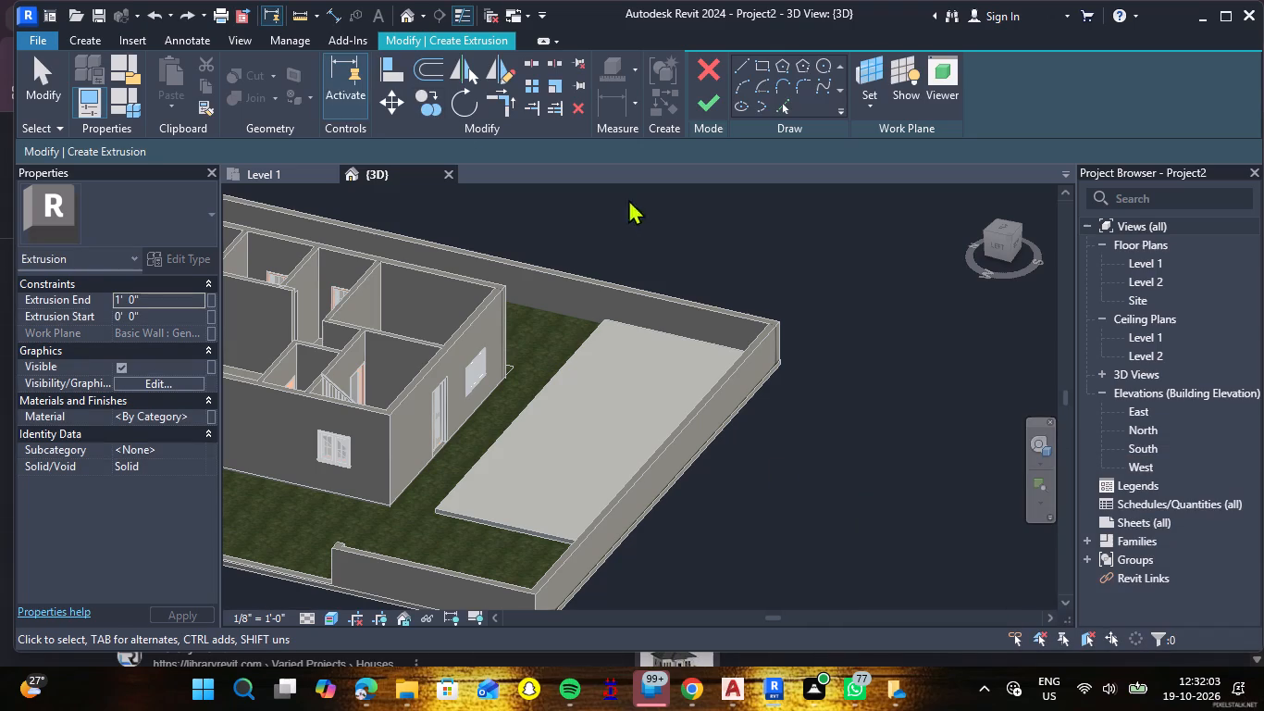
pyautogui.click(84, 39)
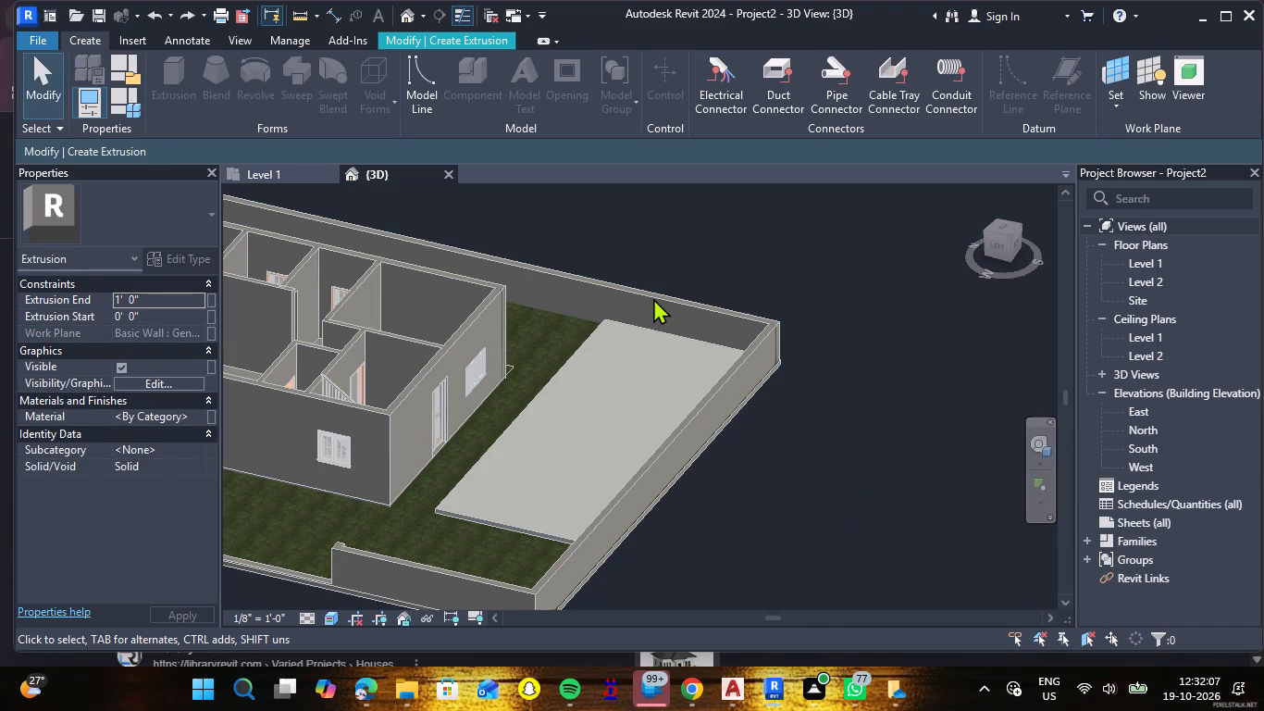
pyautogui.hotkey('ctrl', 'z')
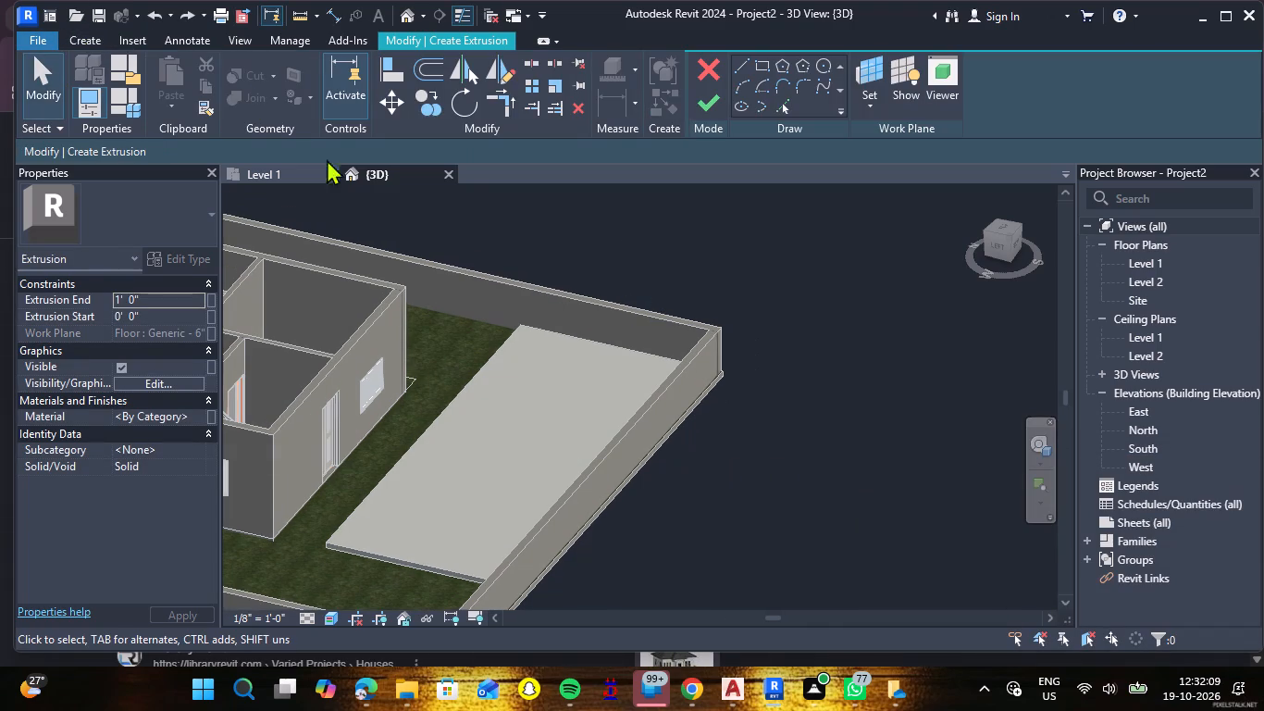
pyautogui.click(93, 41)
pyautogui.hotkey('ctrl', 'z')
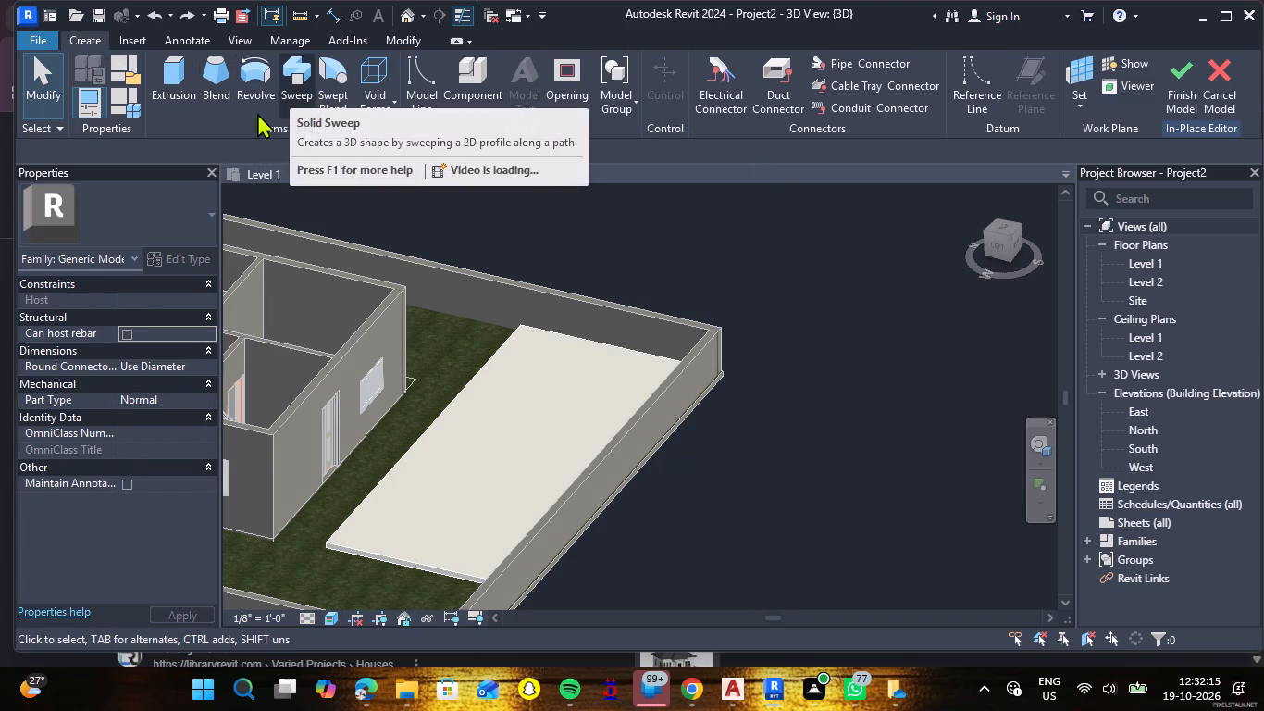
# Start a solid sweep with a sketched path and set its work plane to the boundary wall face at the slab's far end.
pyautogui.click(299, 84)
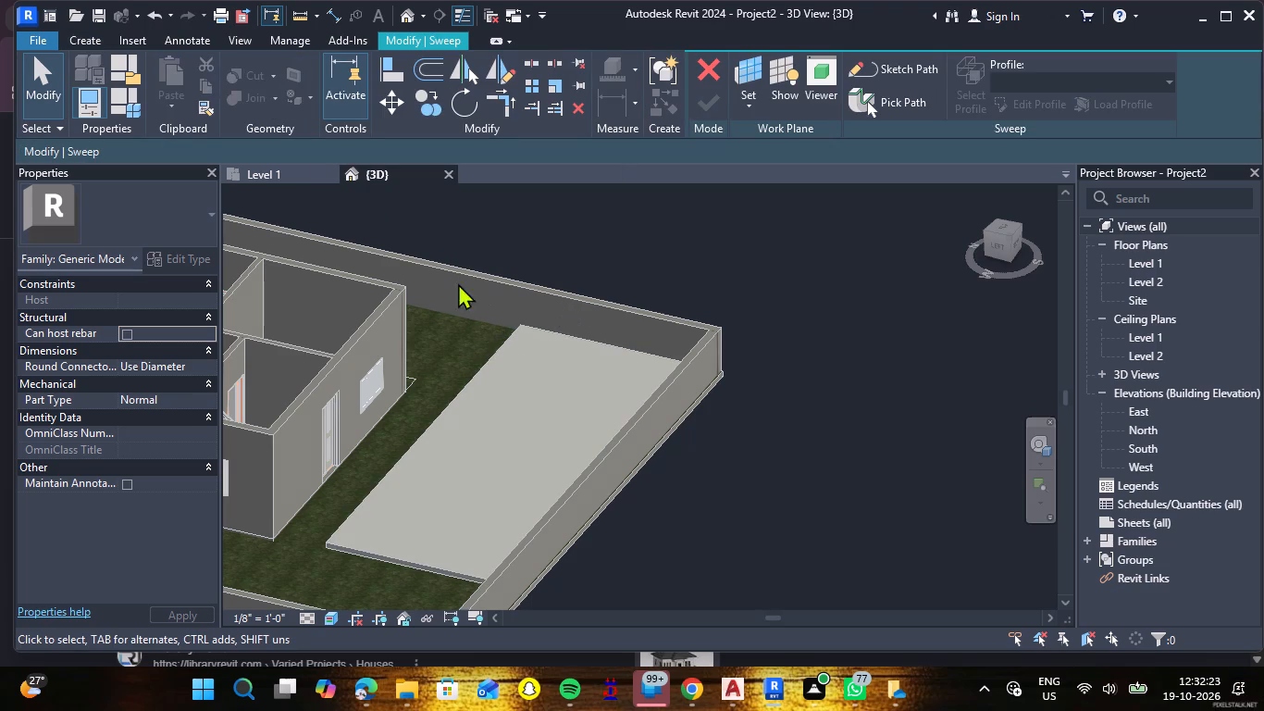
pyautogui.middleClick(453, 318)
pyautogui.keyDown('shift'); pyautogui.moveTo(453, 318); pyautogui.dragTo(508, 328, button='middle'); pyautogui.keyUp('shift')
pyautogui.keyDown('shift'); pyautogui.scroll(-1, 453, 318); pyautogui.keyUp('shift')
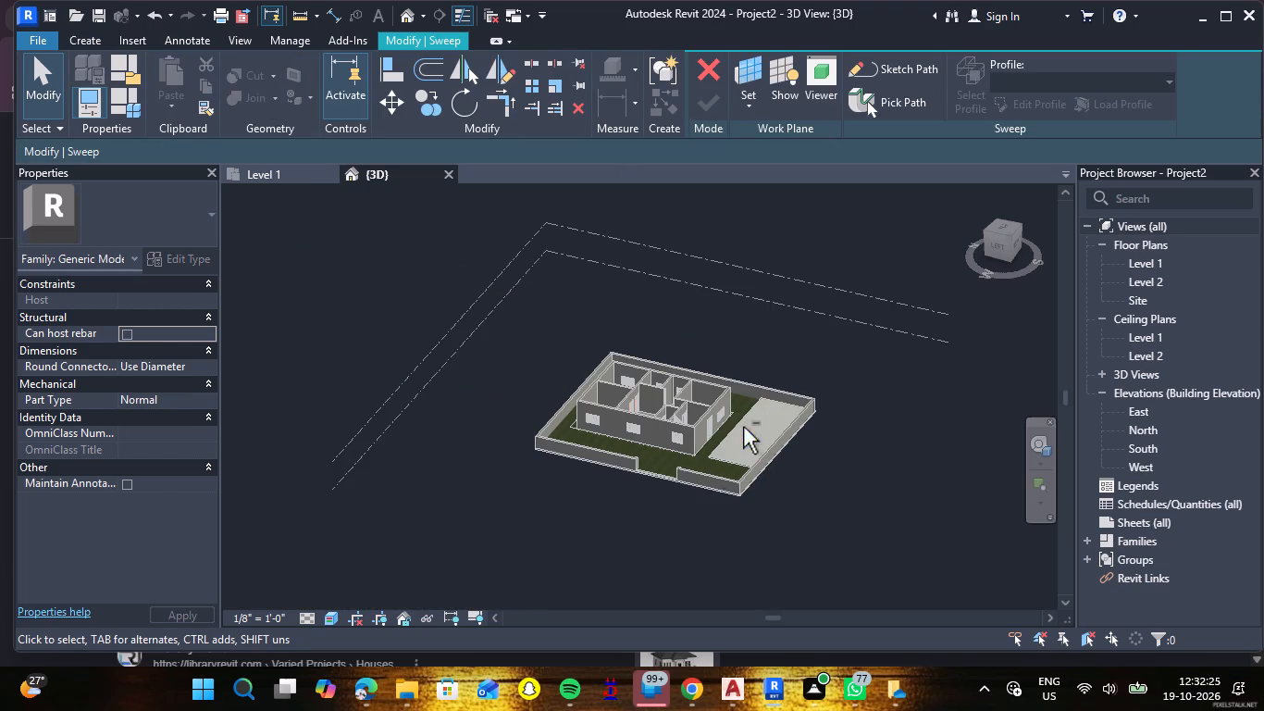
pyautogui.keyDown('shift'); pyautogui.moveTo(717, 467); pyautogui.dragTo(763, 511, button='middle'); pyautogui.keyUp('shift')
pyautogui.keyDown('shift'); pyautogui.middleClick(763, 511); pyautogui.keyUp('shift')
pyautogui.scroll(5, 782, 430)
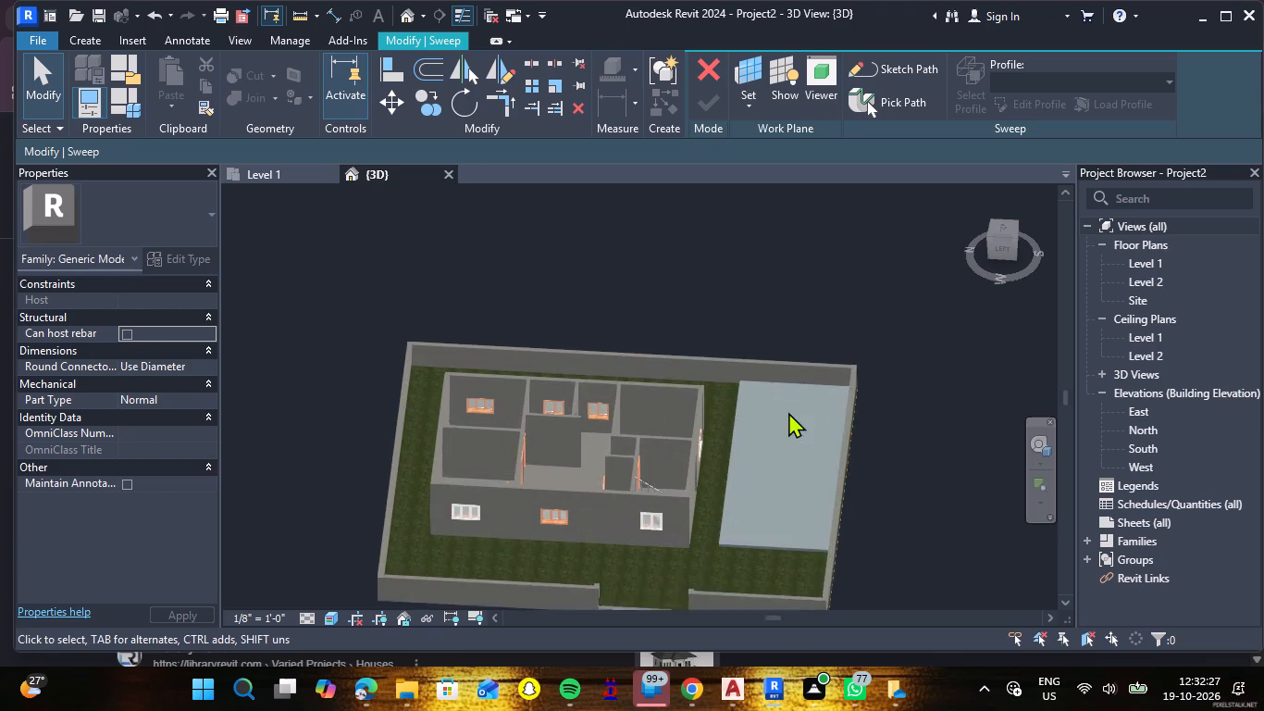
pyautogui.scroll(1, 788, 412)
pyautogui.click(903, 458)
pyautogui.scroll(2, 784, 396)
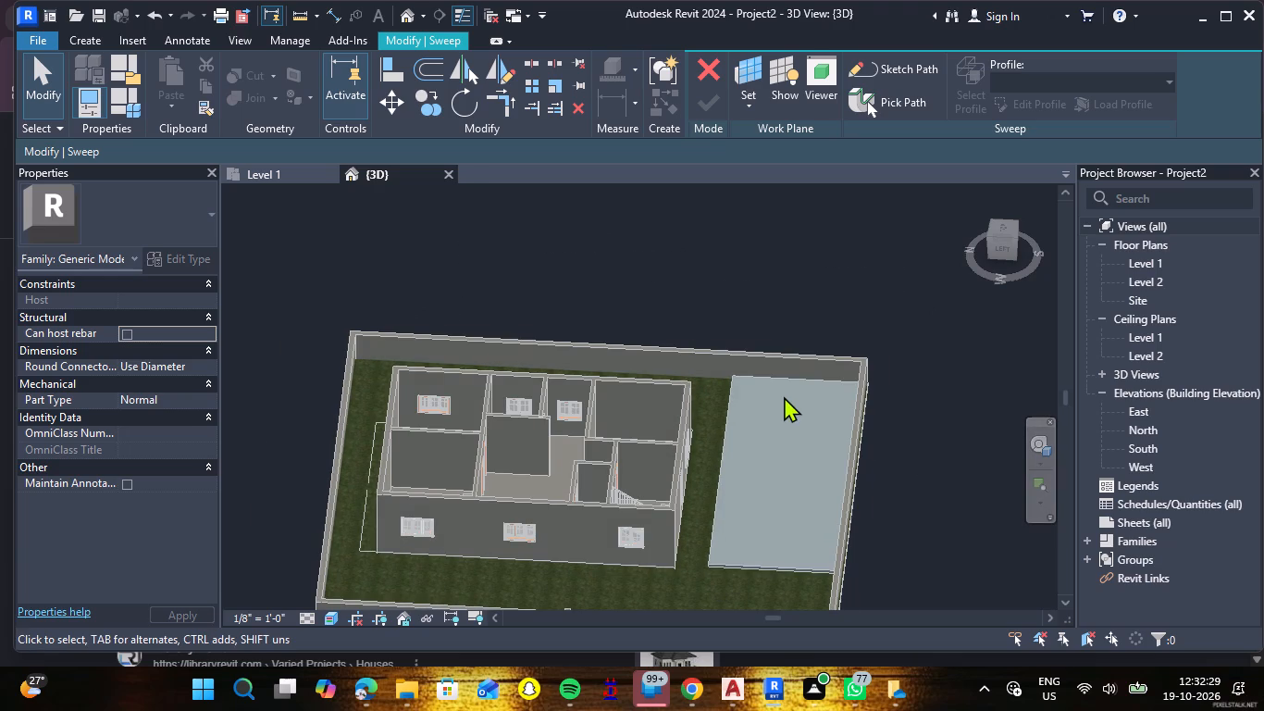
pyautogui.scroll(3, 784, 396)
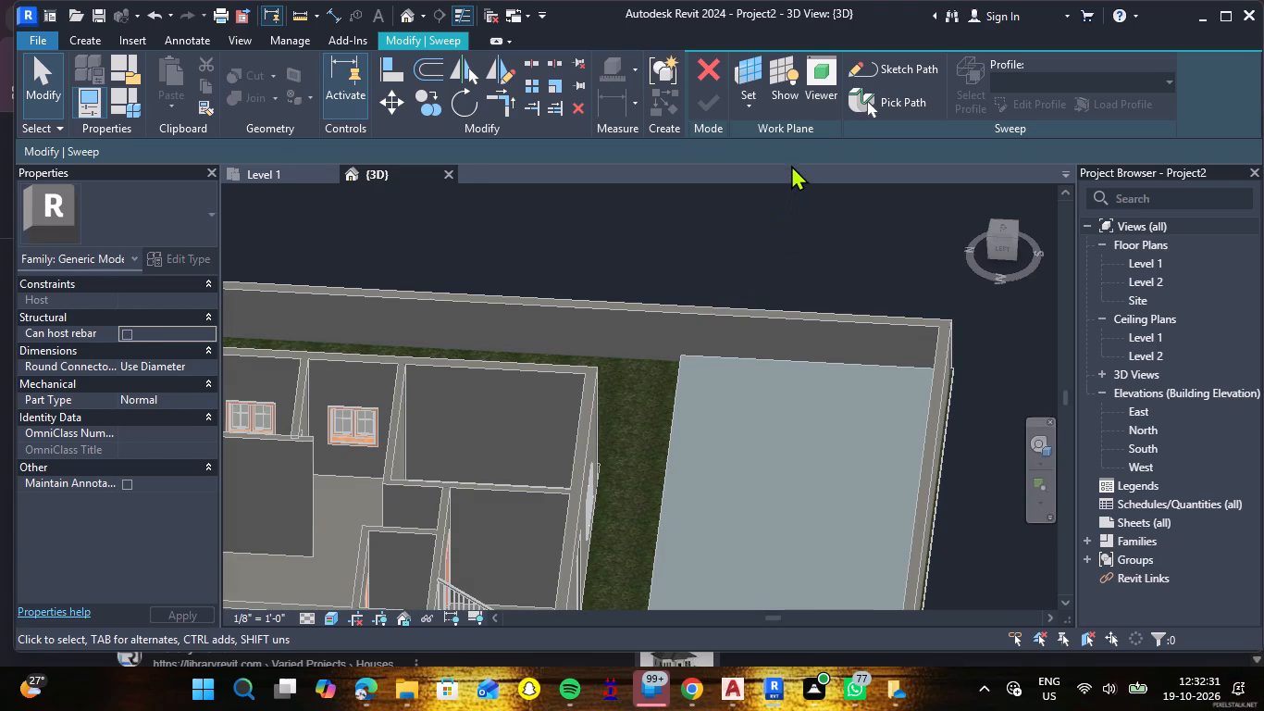
pyautogui.click(883, 73)
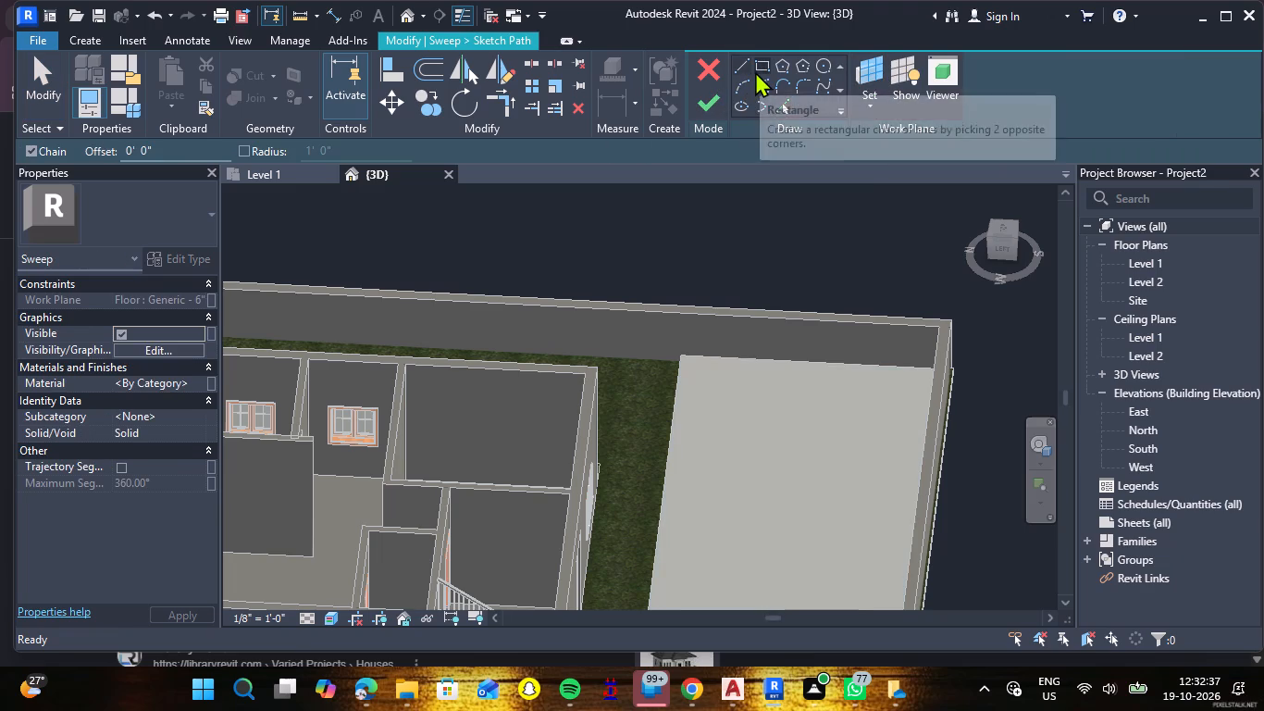
pyautogui.click(755, 71)
pyautogui.click(866, 112)
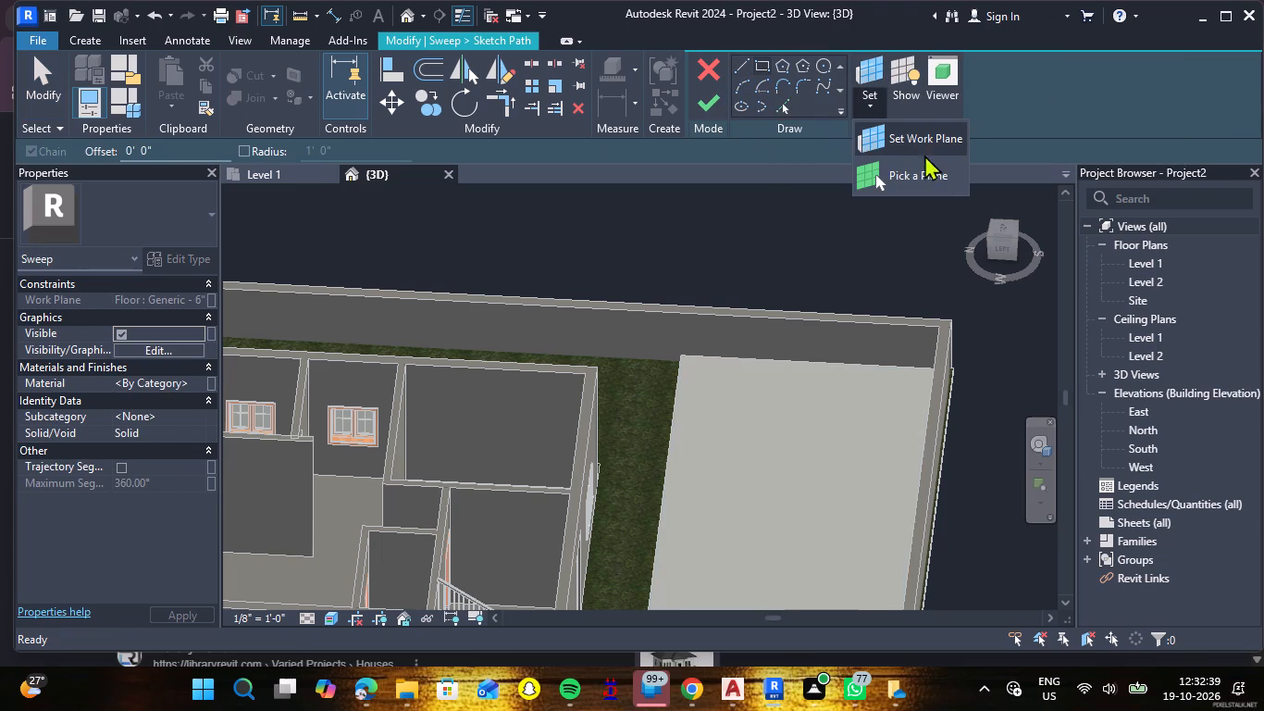
pyautogui.click(947, 173)
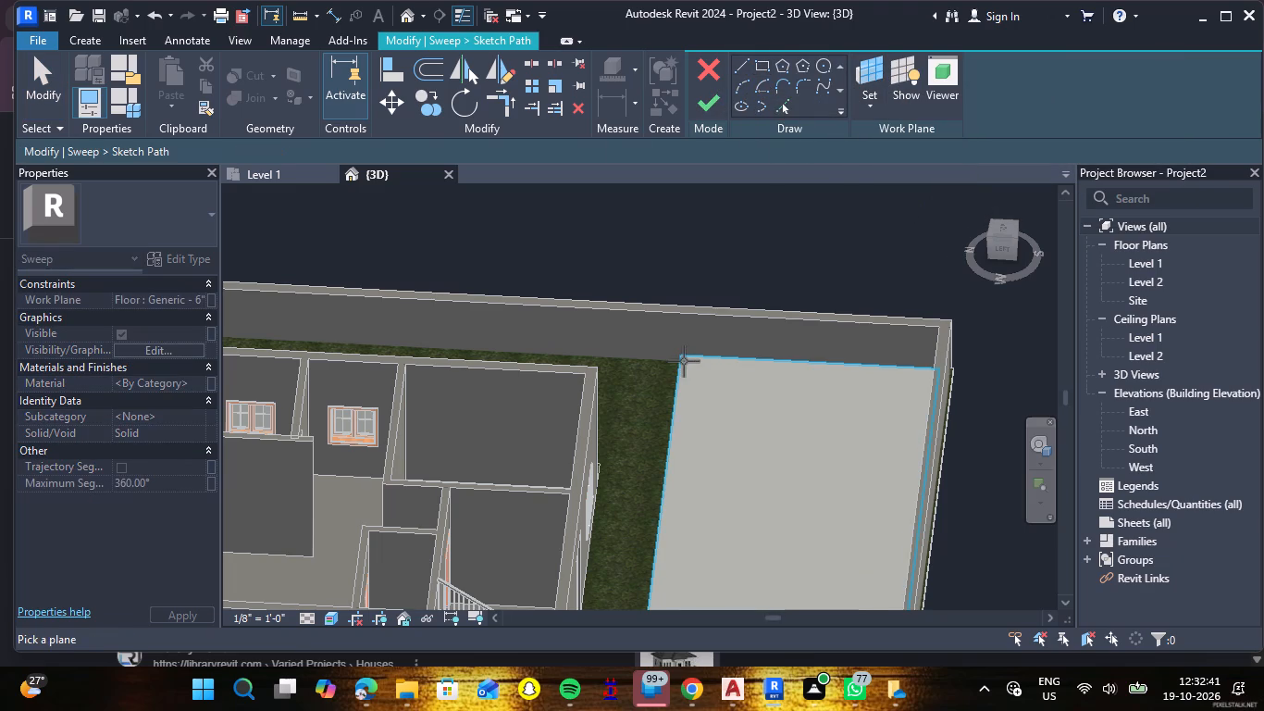
pyautogui.click(703, 315)
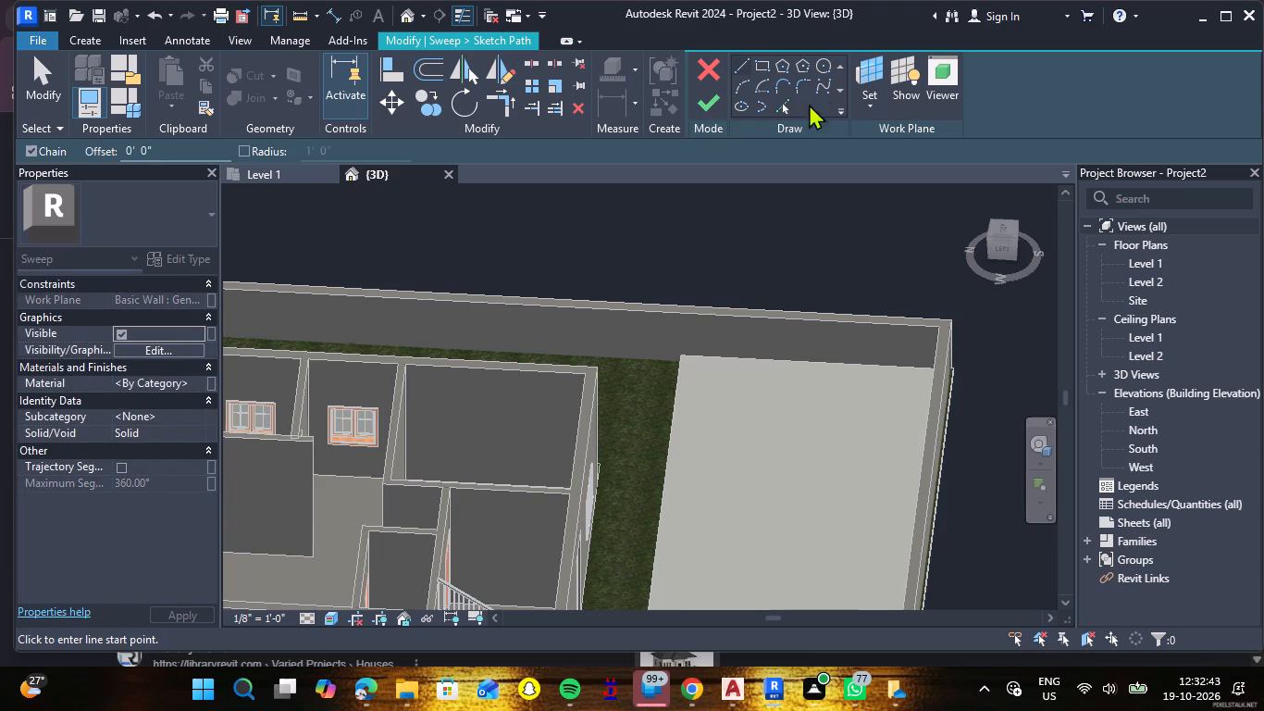
# Sketch an upright rectangle about 17' wide and 12' high on the wall plane, rising from the slab's far edge.
pyautogui.click(761, 70)
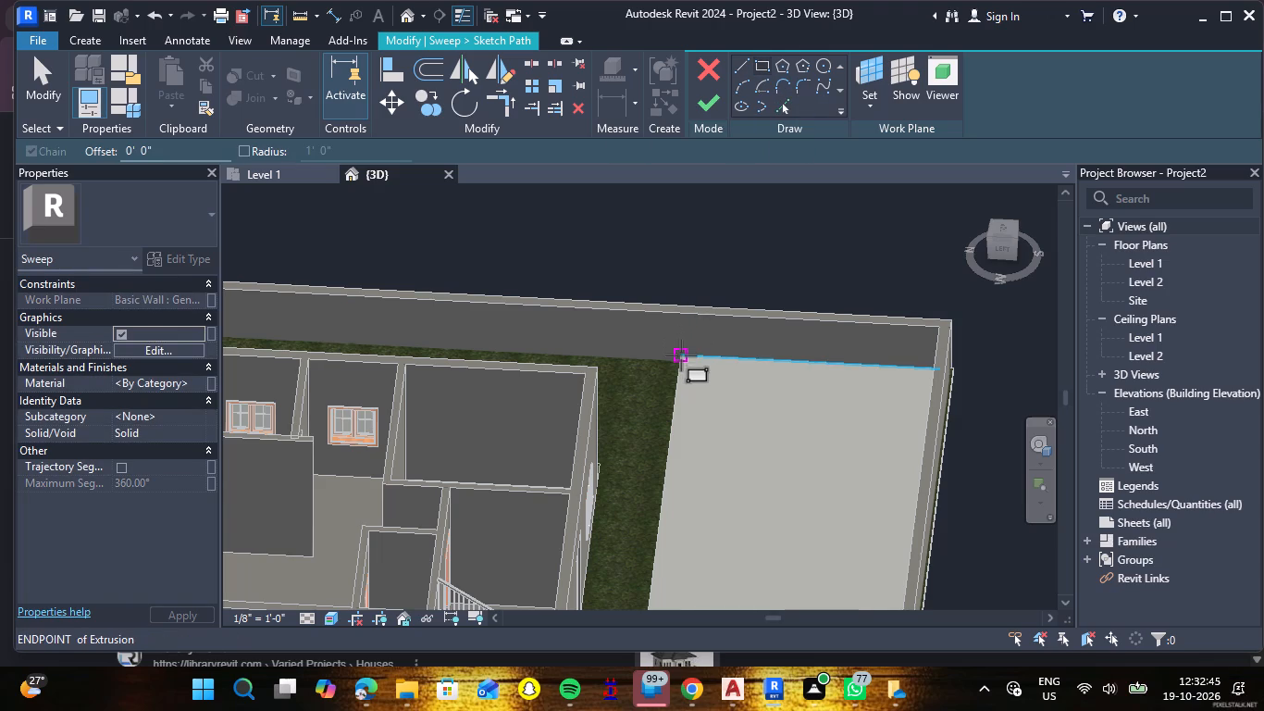
pyautogui.click(681, 355)
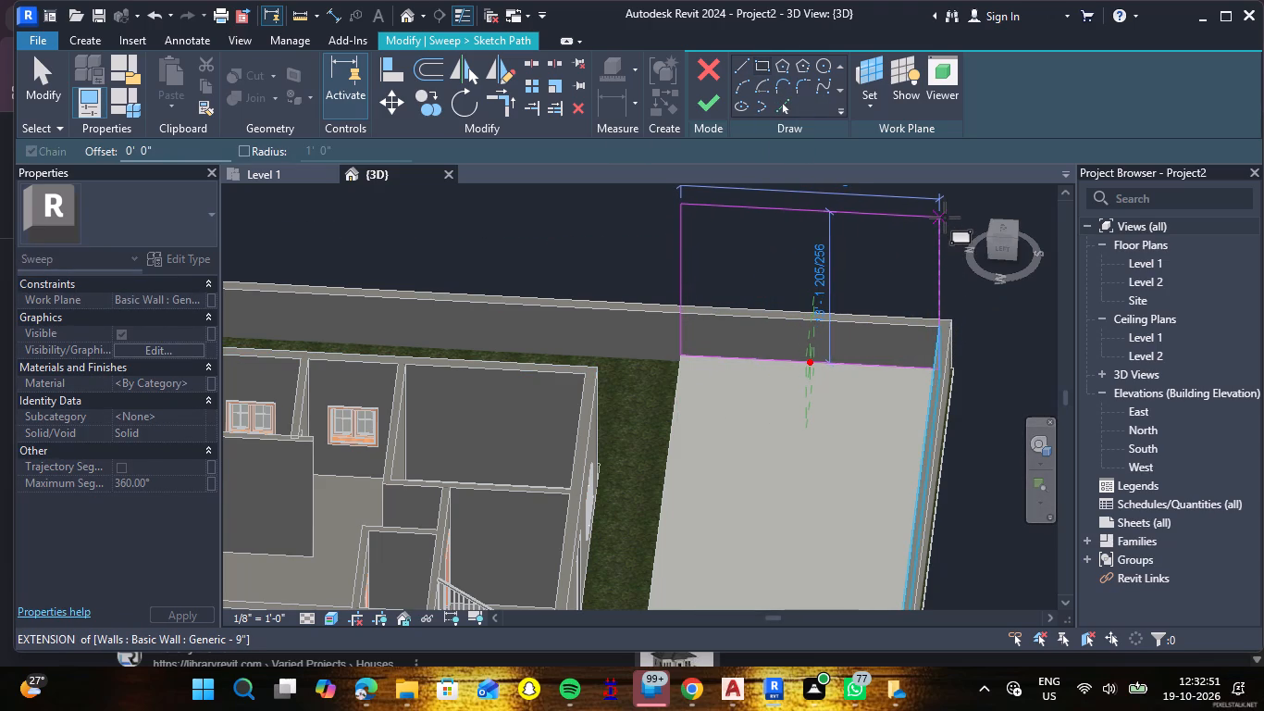
pyautogui.press('Escape')
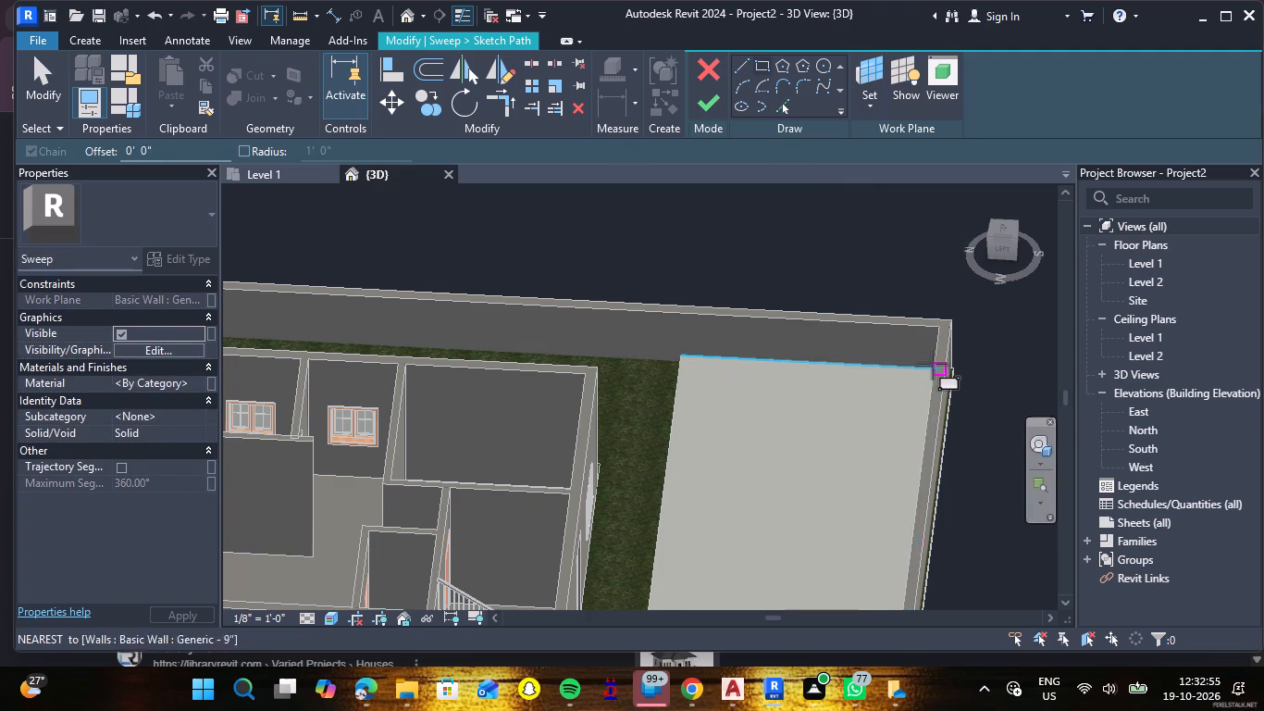
pyautogui.keyDown('shift'); pyautogui.moveTo(843, 403); pyautogui.dragTo(863, 405, button='middle'); pyautogui.keyUp('shift')
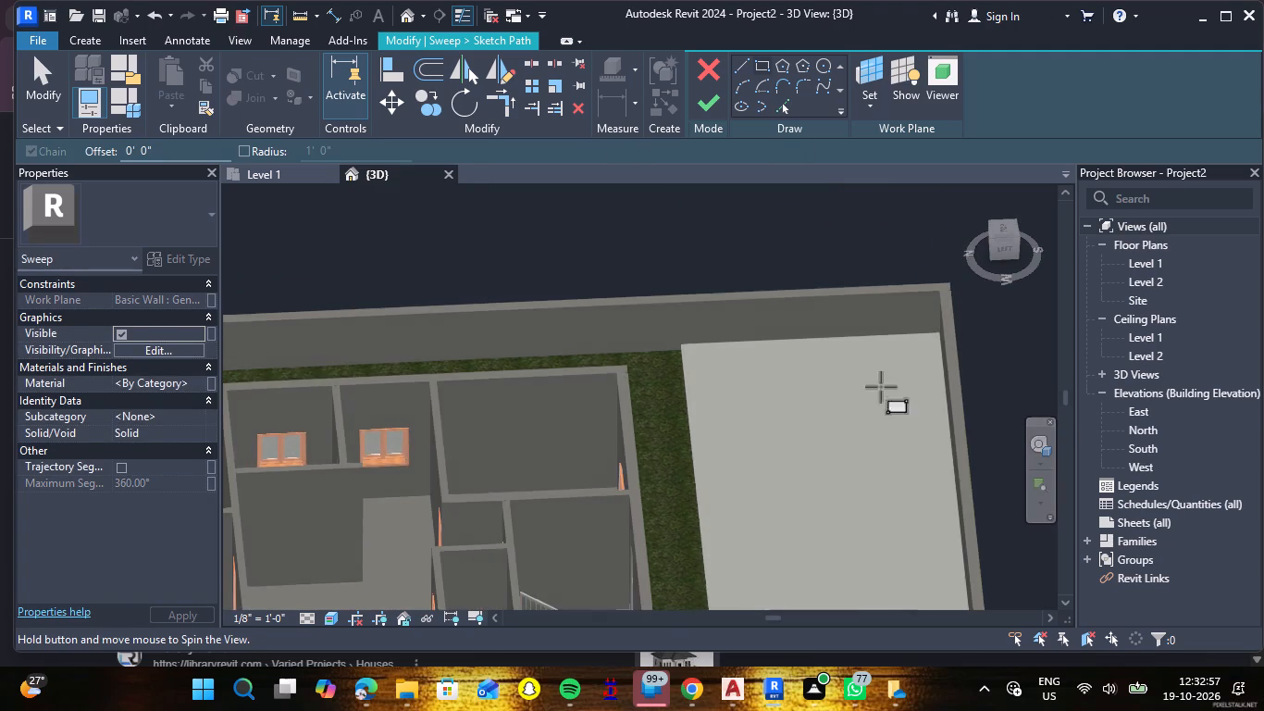
pyautogui.click(936, 332)
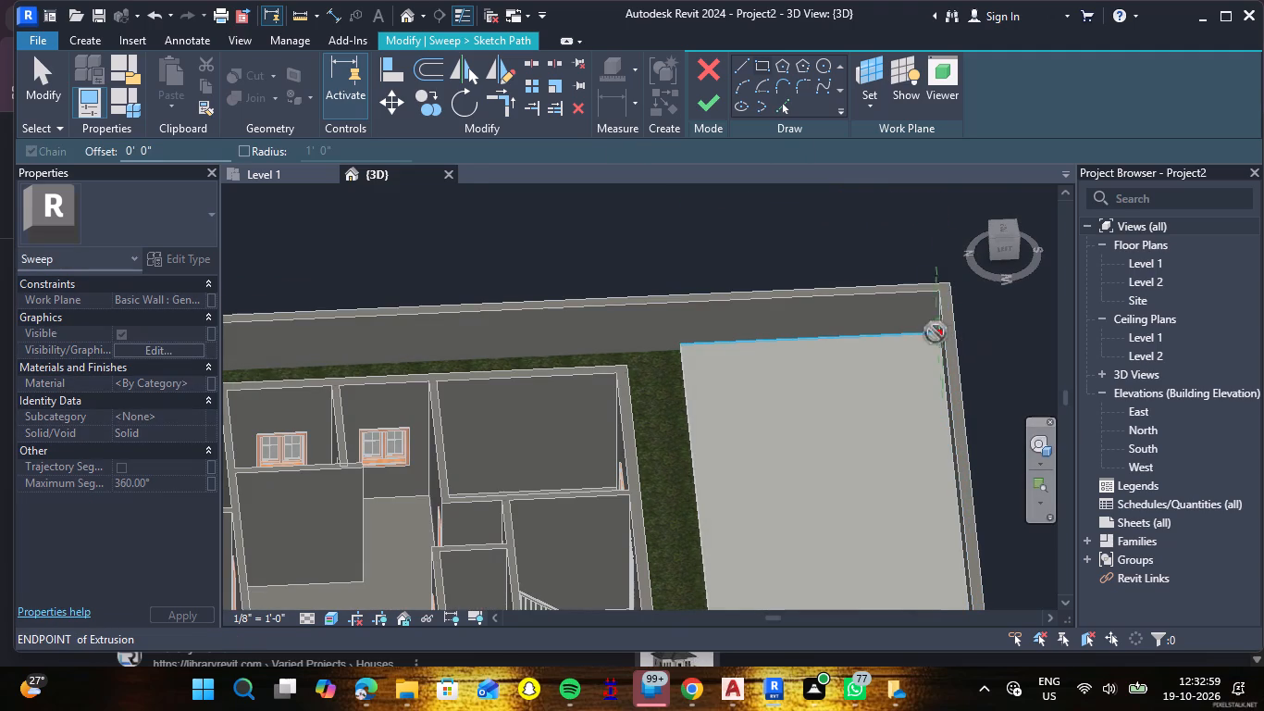
pyautogui.click(685, 207)
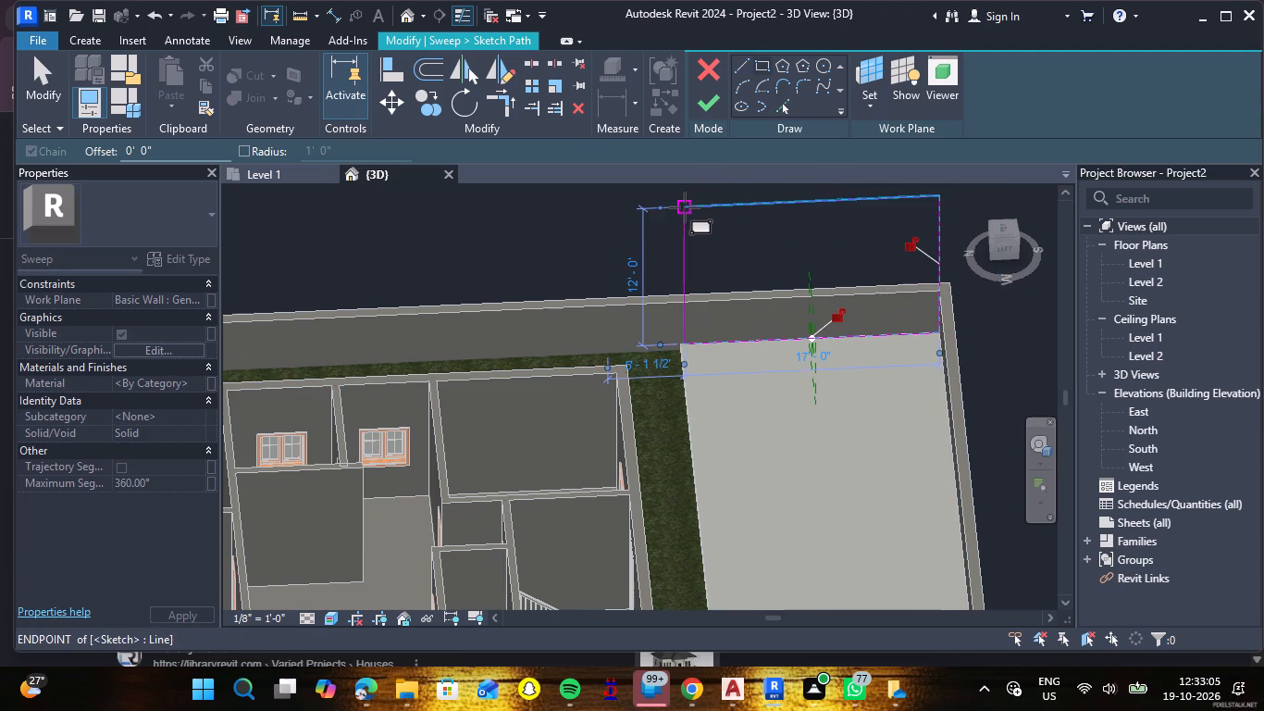
pyautogui.scroll(-3, 759, 384)
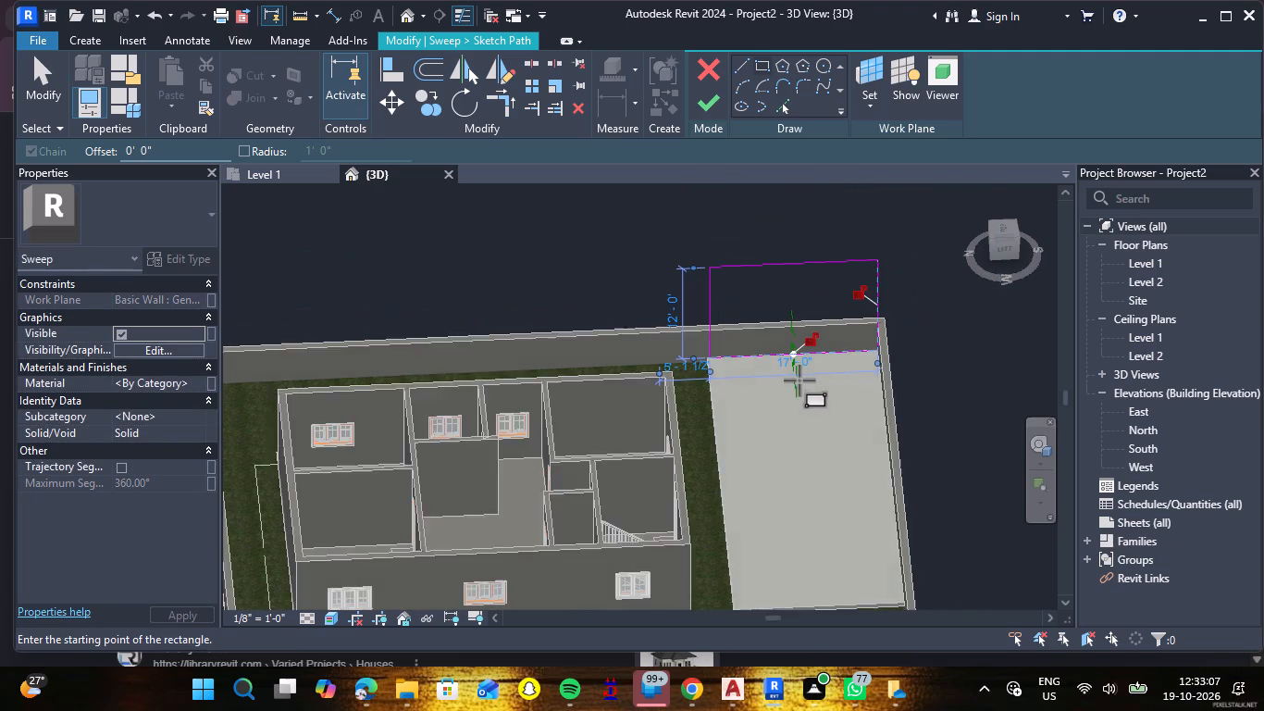
pyautogui.scroll(3, 799, 380)
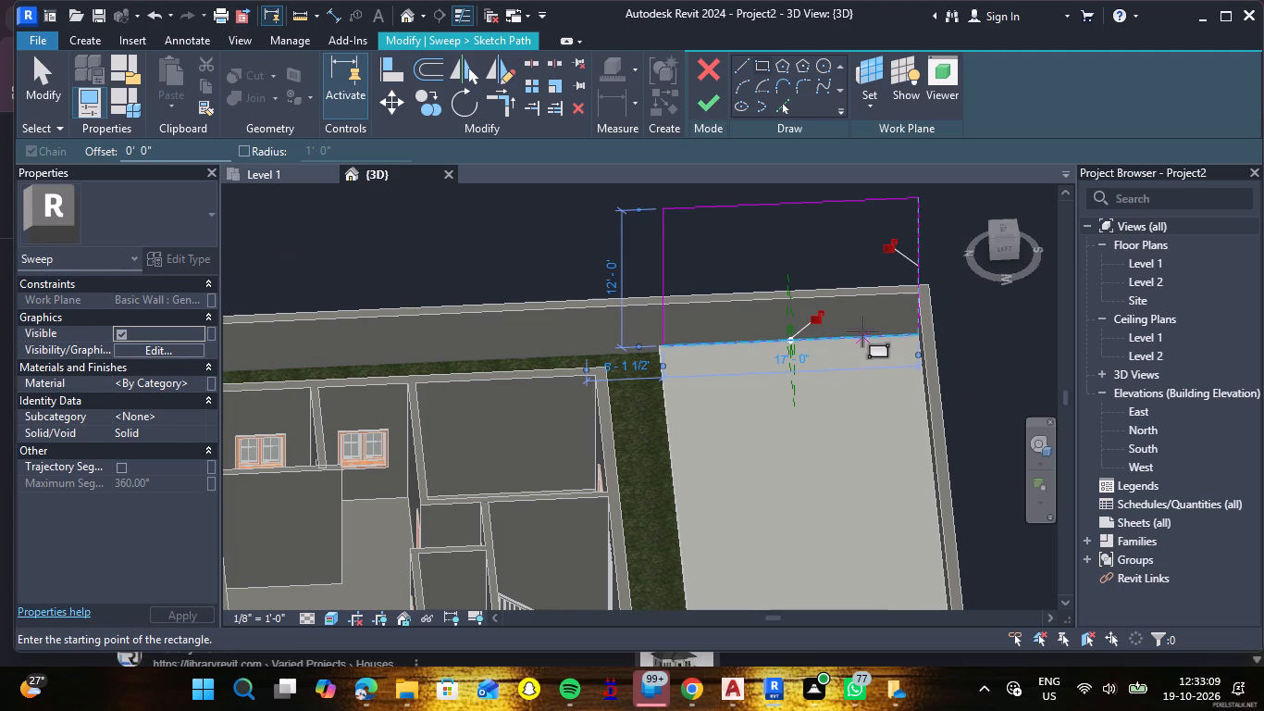
pyautogui.press('Escape')
pyautogui.scroll(3, 862, 331)
pyautogui.press('Escape')
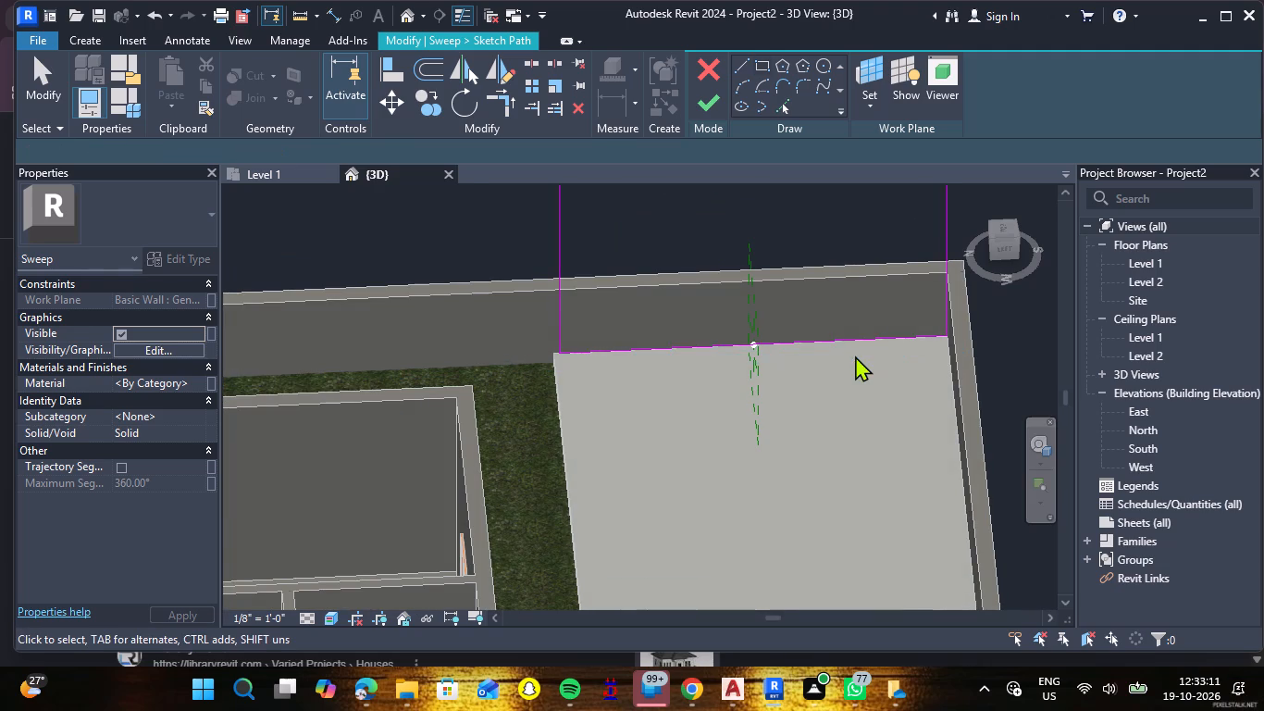
# Delete the rectangle's bottom line along the slab edge and finish the three-sided sweep path.
pyautogui.click(849, 346)
pyautogui.press('Delete')
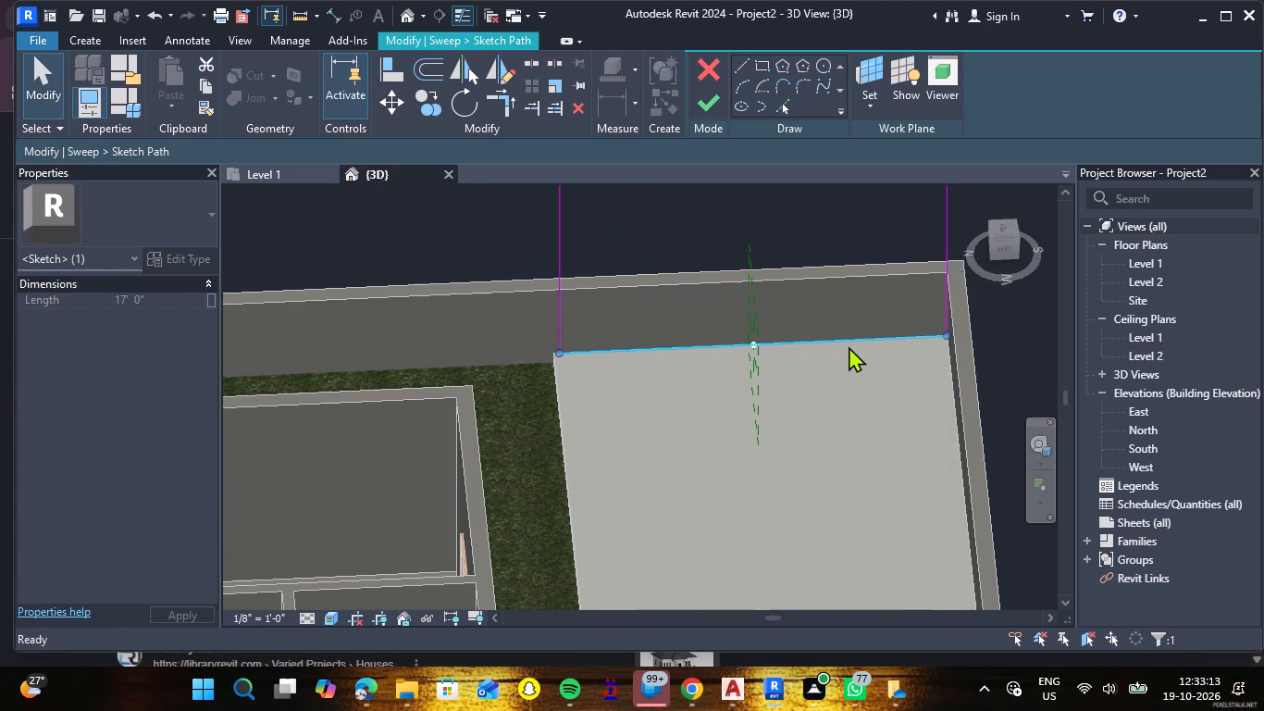
pyautogui.scroll(-3, 849, 349)
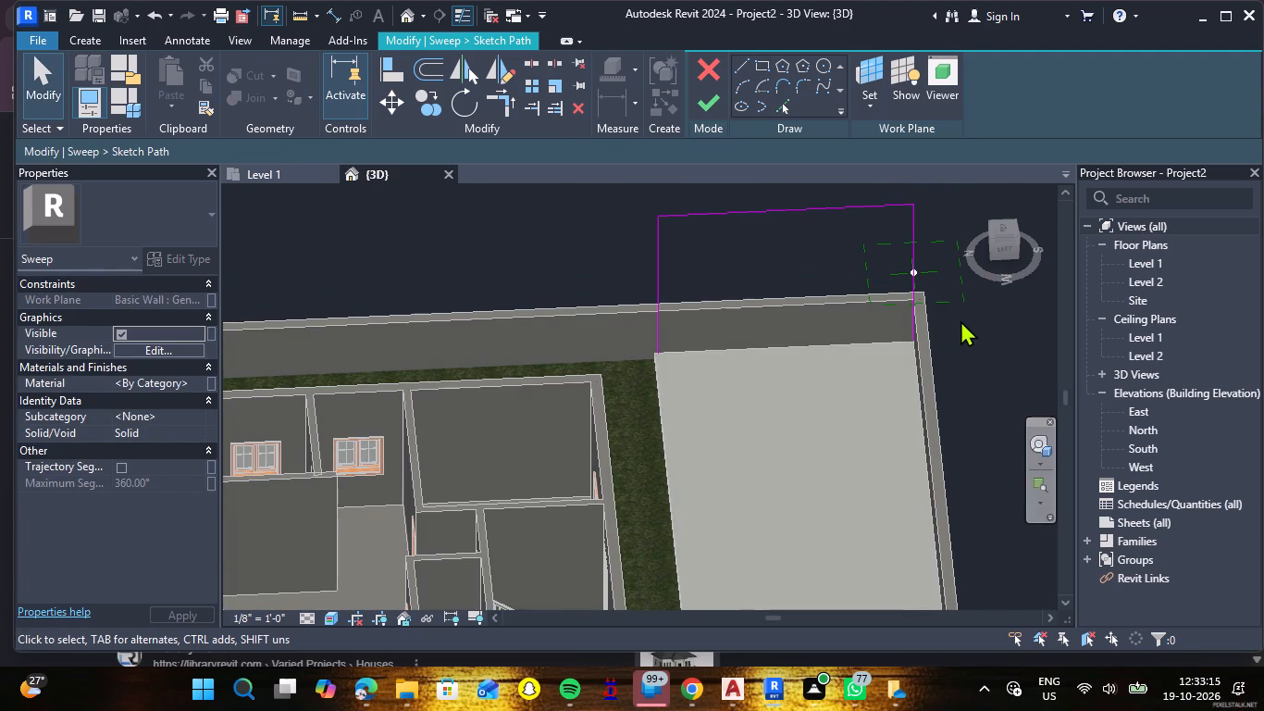
pyautogui.keyDown('shift'); pyautogui.moveTo(978, 343); pyautogui.dragTo(919, 389, button='middle'); pyautogui.keyUp('shift')
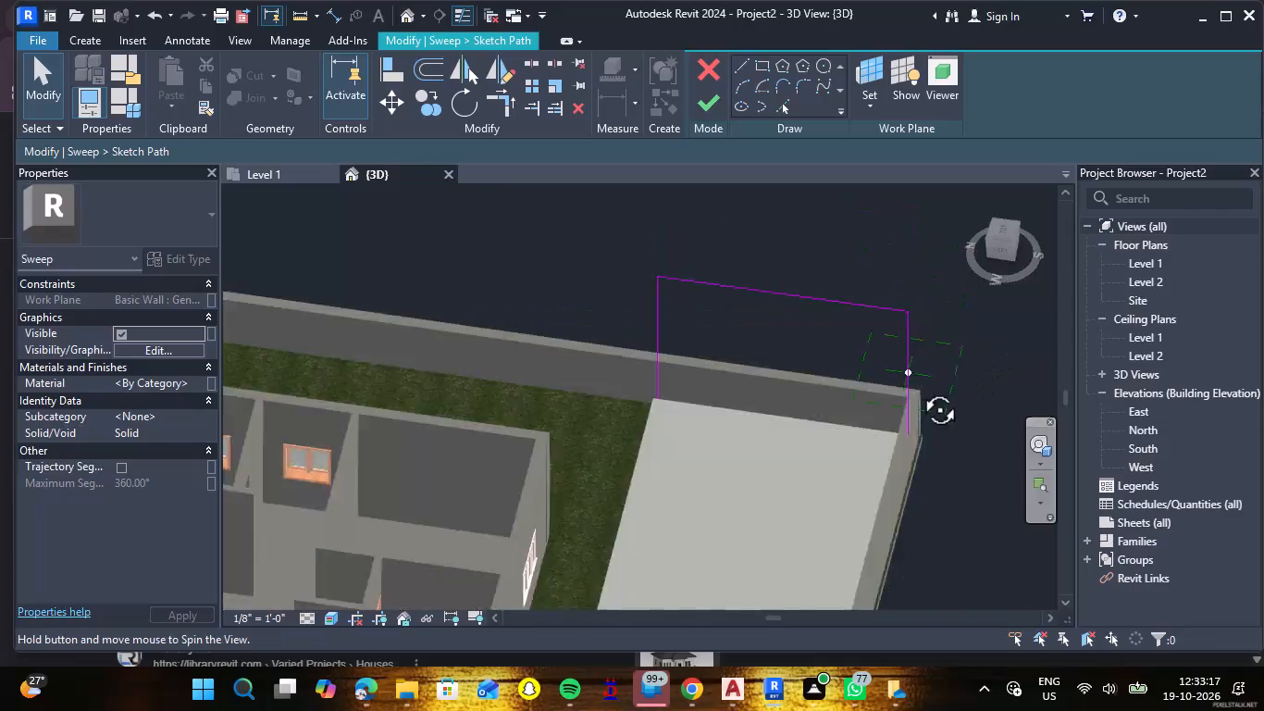
pyautogui.keyDown('shift'); pyautogui.moveTo(919, 389); pyautogui.dragTo(822, 302, button='middle'); pyautogui.keyUp('shift')
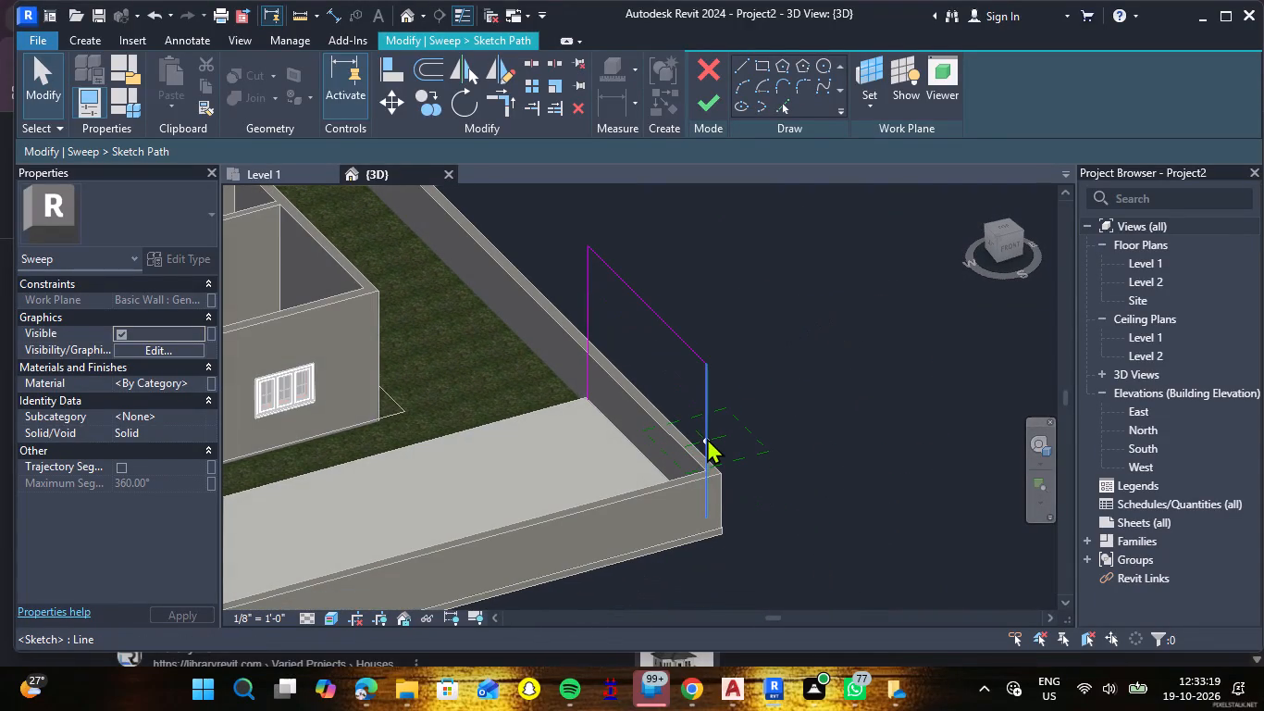
pyautogui.click(707, 438)
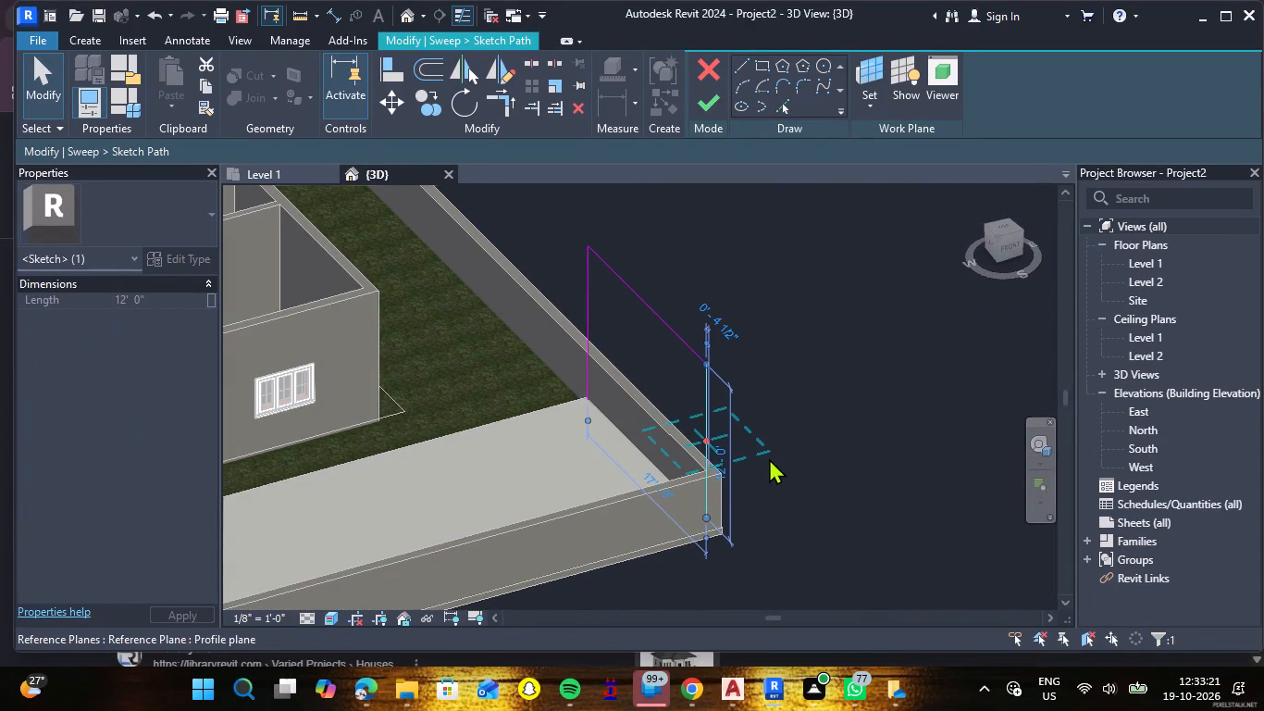
pyautogui.press('Escape')
pyautogui.click(701, 97)
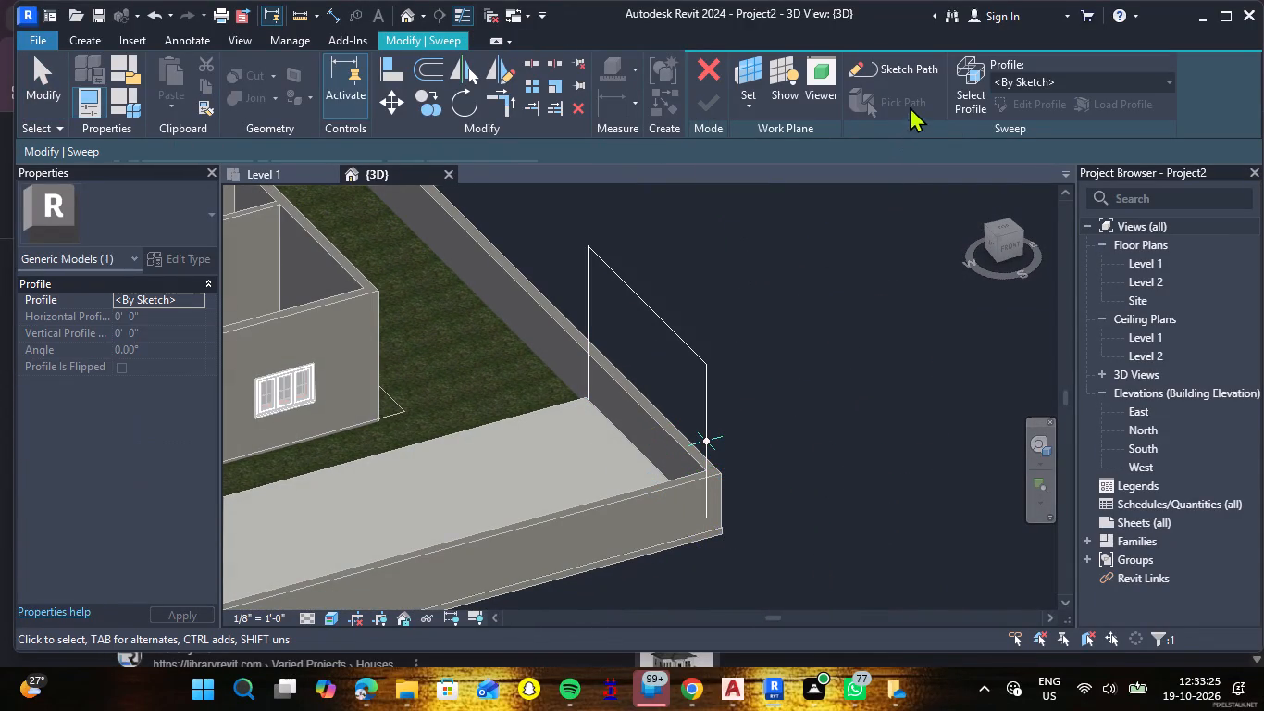
# Open the sweep profile sketch and try a rectangle with a 2" dimension from the profile plane's centre point on the path.
pyautogui.click(1025, 106)
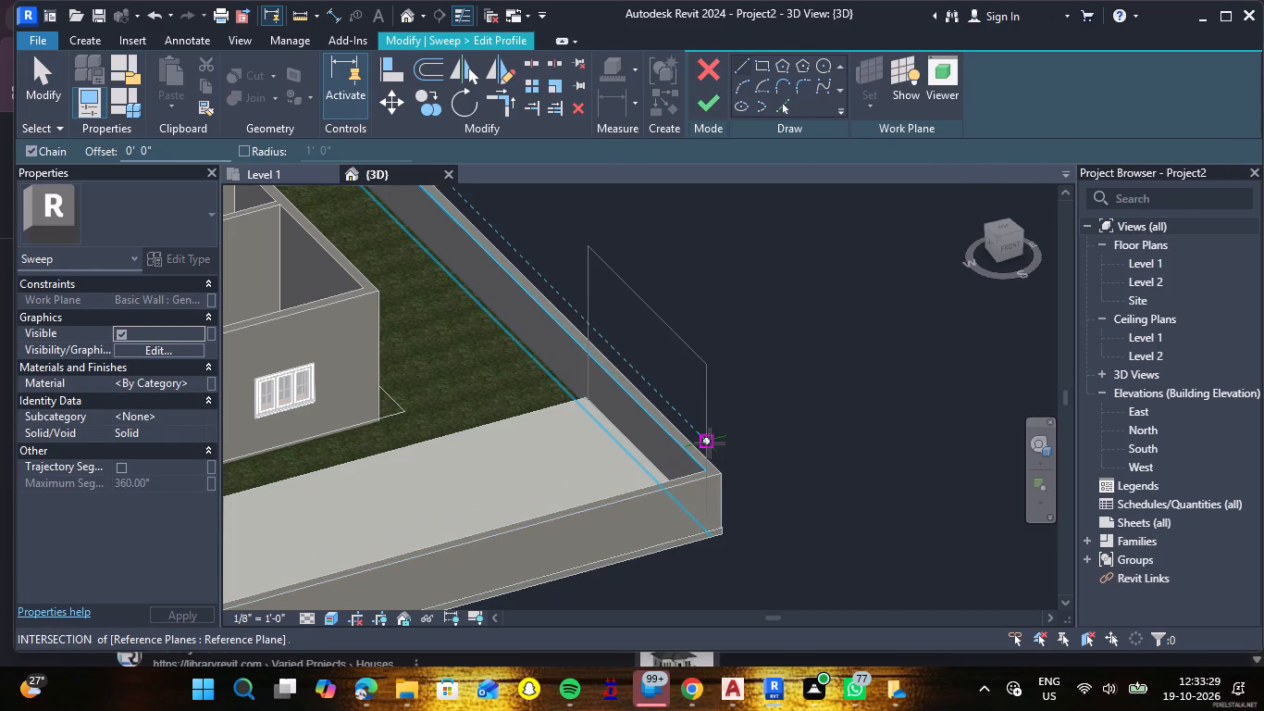
pyautogui.scroll(9, 708, 443)
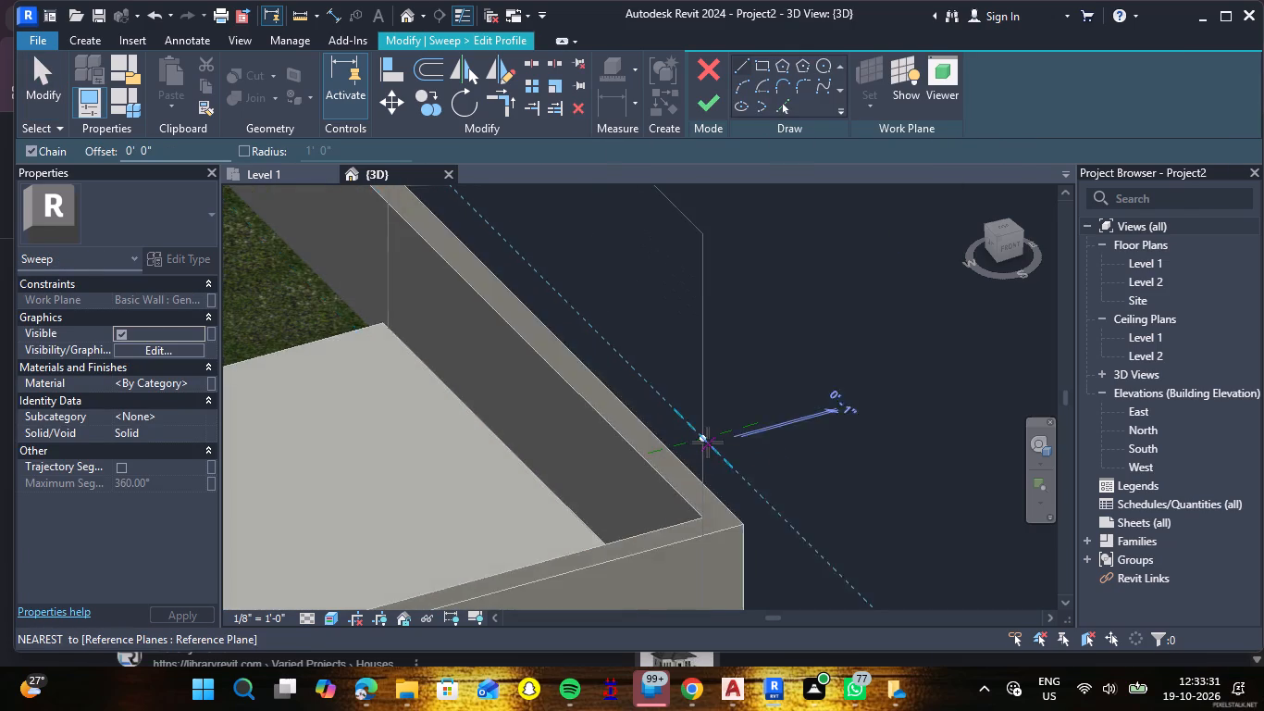
pyautogui.scroll(3, 708, 443)
pyautogui.click(753, 66)
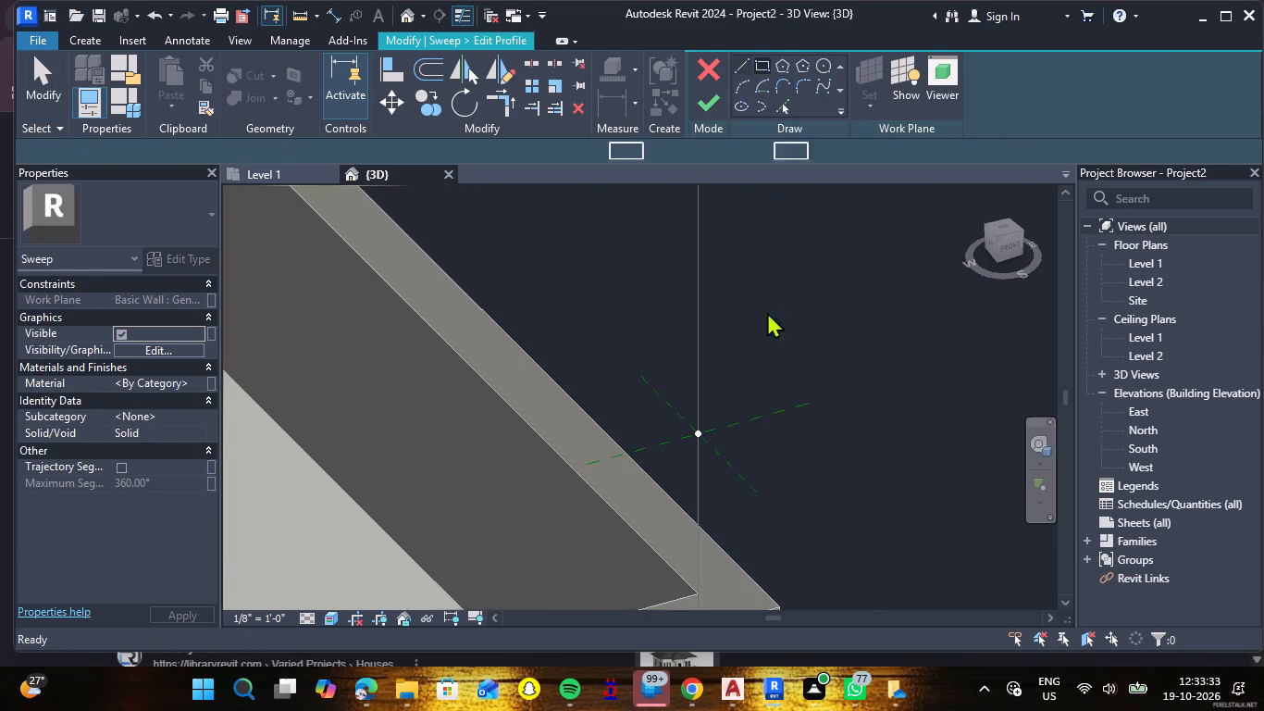
pyautogui.click(696, 434)
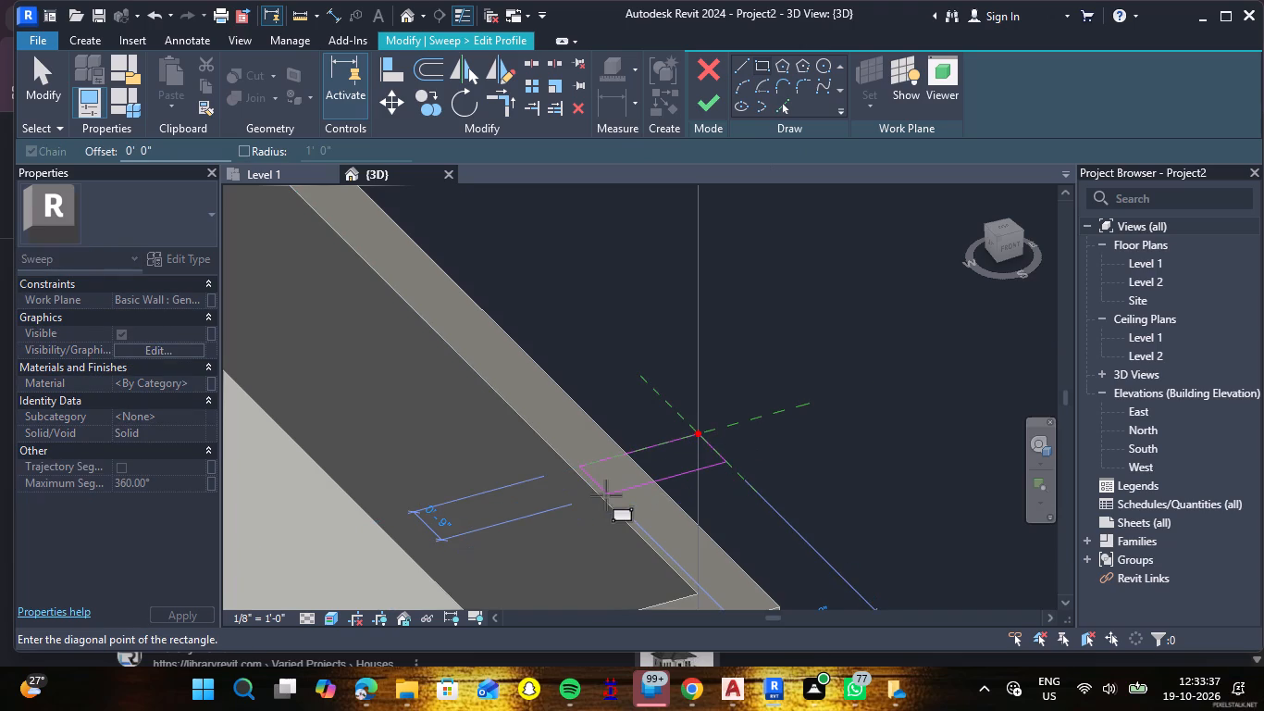
pyautogui.write('2"')
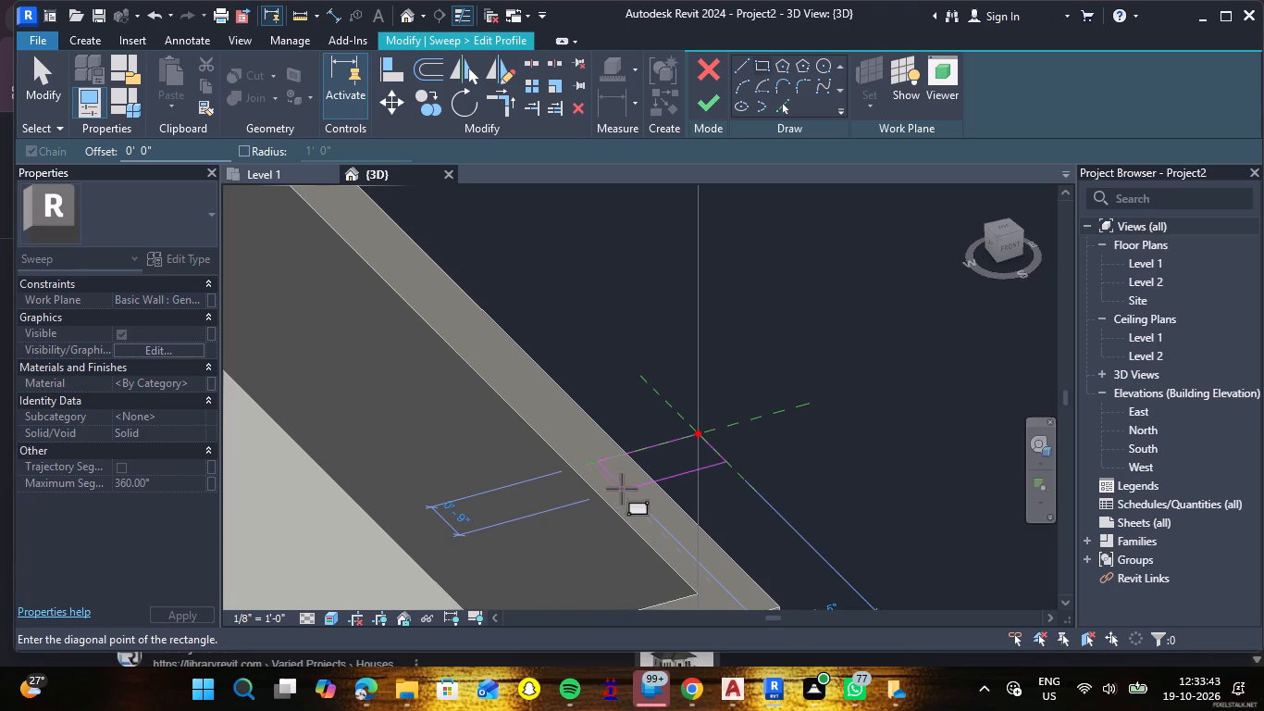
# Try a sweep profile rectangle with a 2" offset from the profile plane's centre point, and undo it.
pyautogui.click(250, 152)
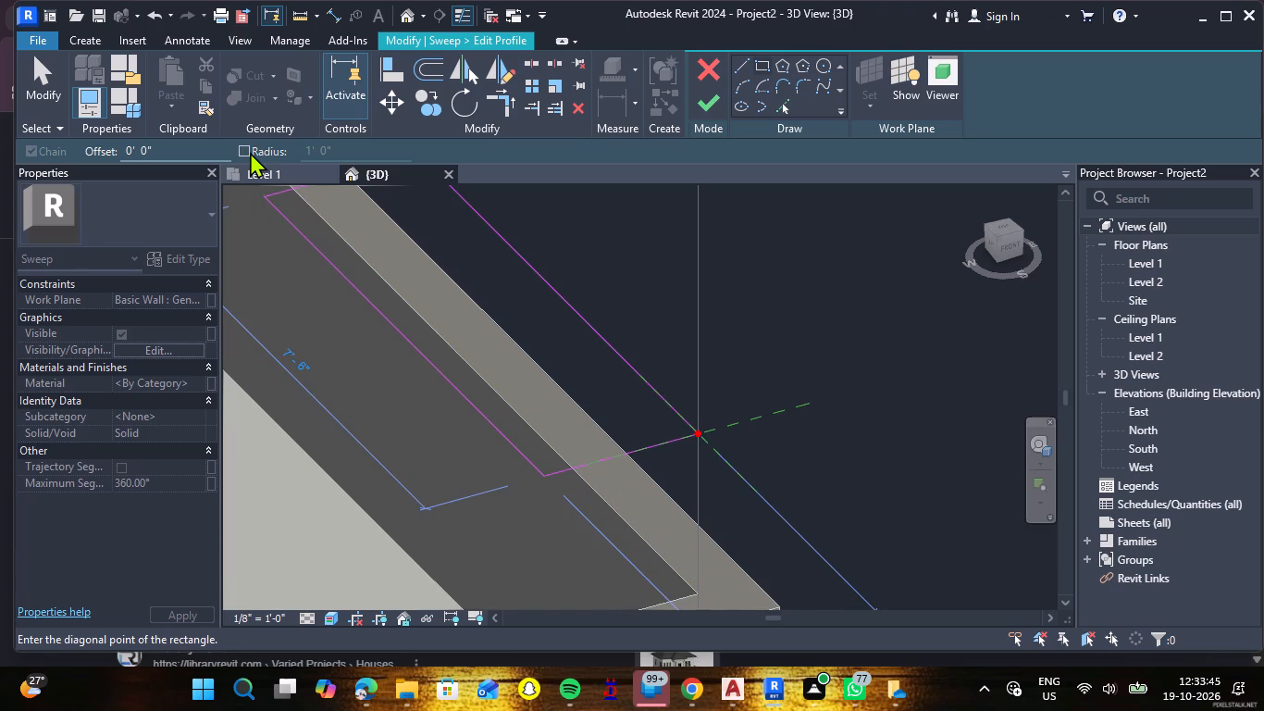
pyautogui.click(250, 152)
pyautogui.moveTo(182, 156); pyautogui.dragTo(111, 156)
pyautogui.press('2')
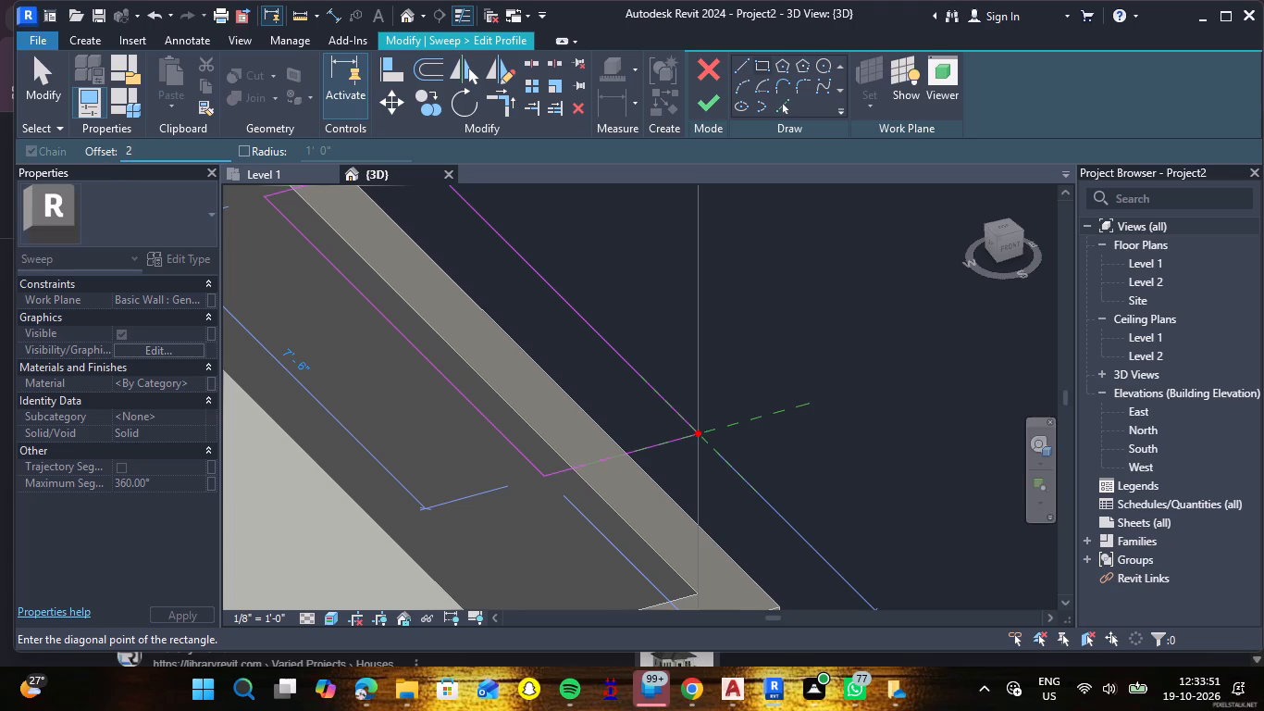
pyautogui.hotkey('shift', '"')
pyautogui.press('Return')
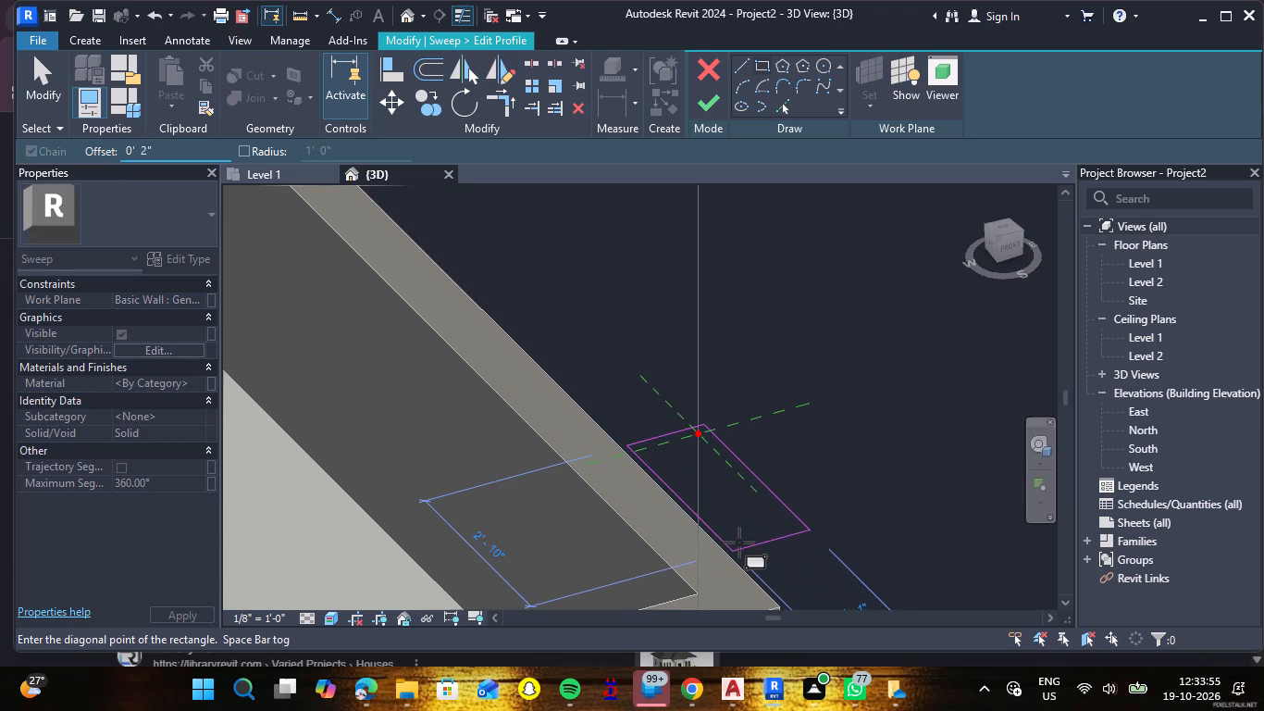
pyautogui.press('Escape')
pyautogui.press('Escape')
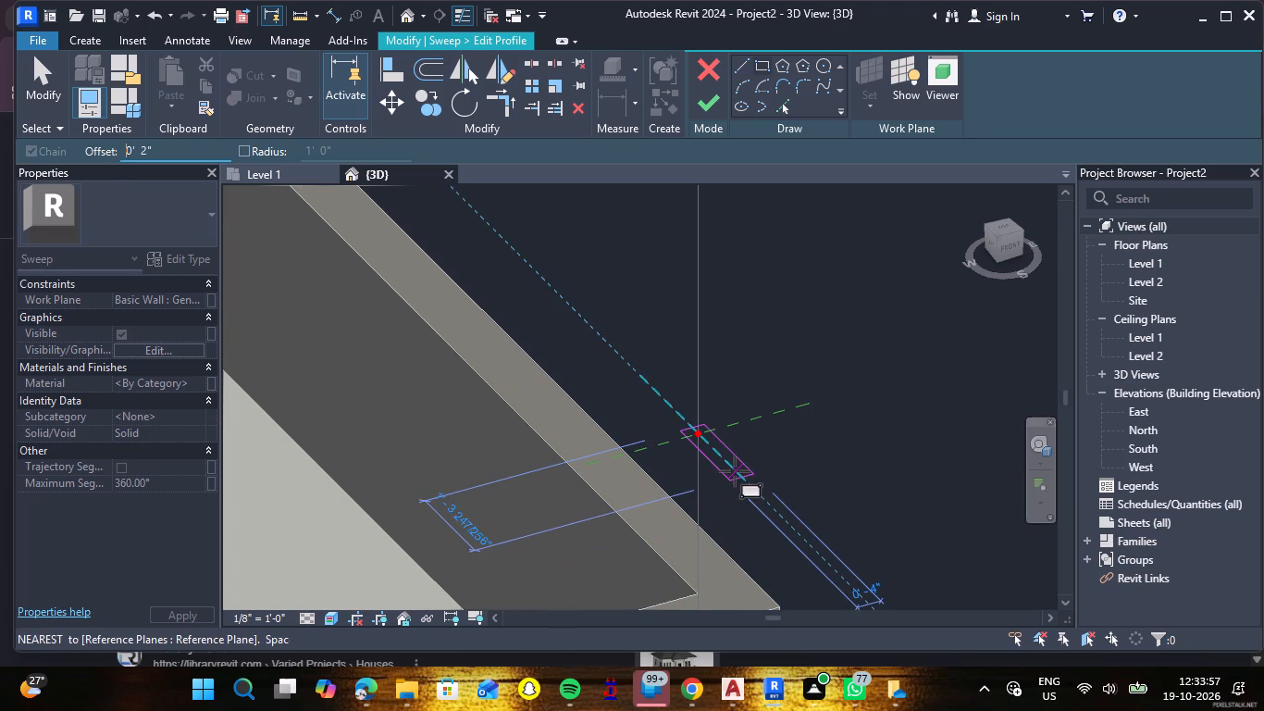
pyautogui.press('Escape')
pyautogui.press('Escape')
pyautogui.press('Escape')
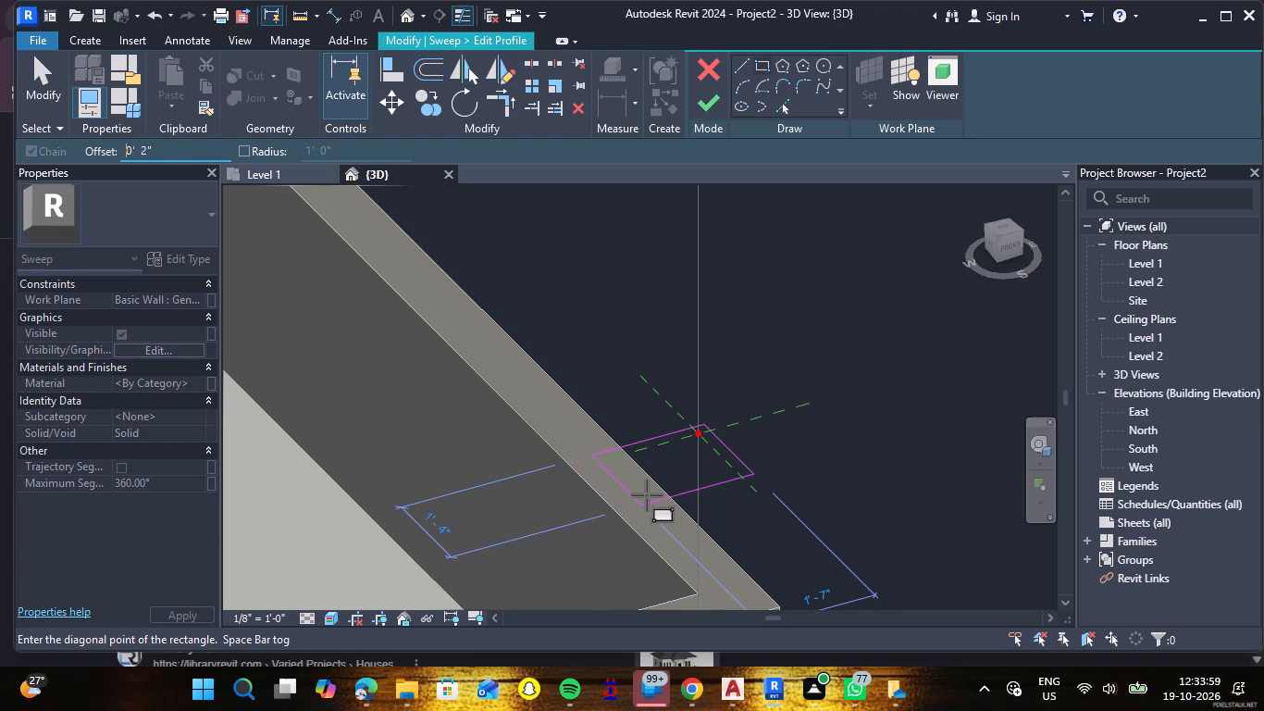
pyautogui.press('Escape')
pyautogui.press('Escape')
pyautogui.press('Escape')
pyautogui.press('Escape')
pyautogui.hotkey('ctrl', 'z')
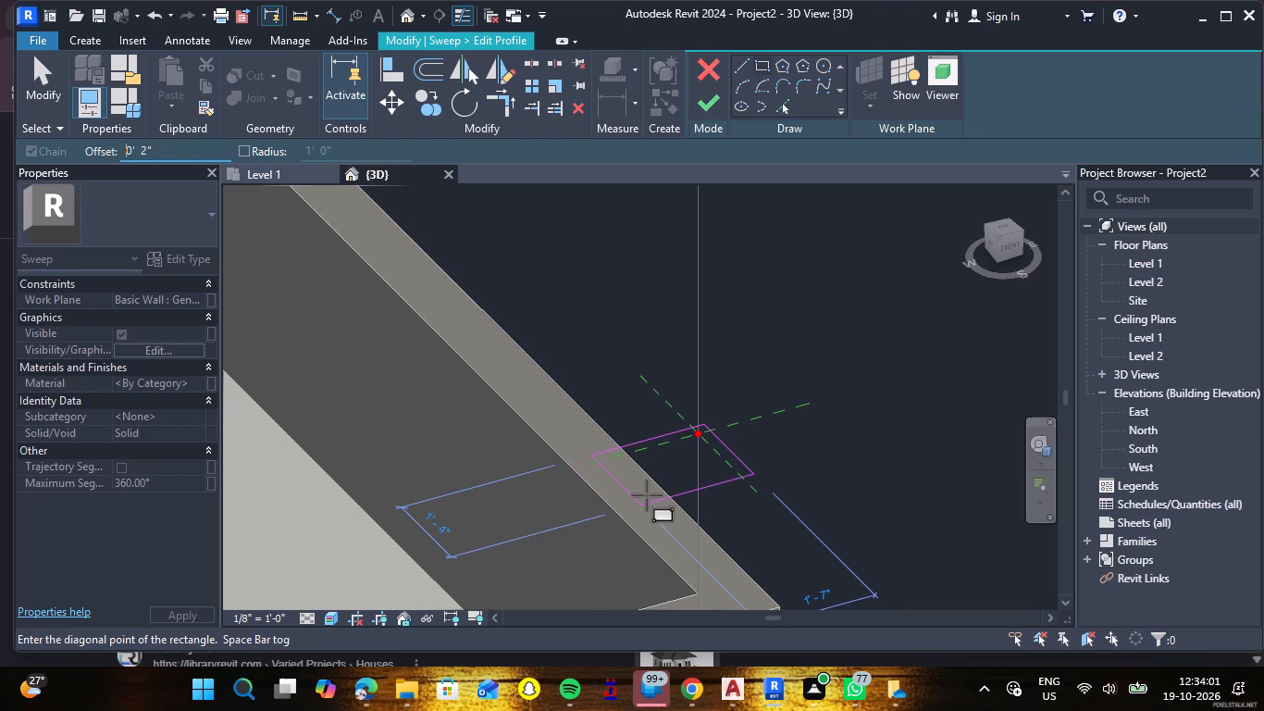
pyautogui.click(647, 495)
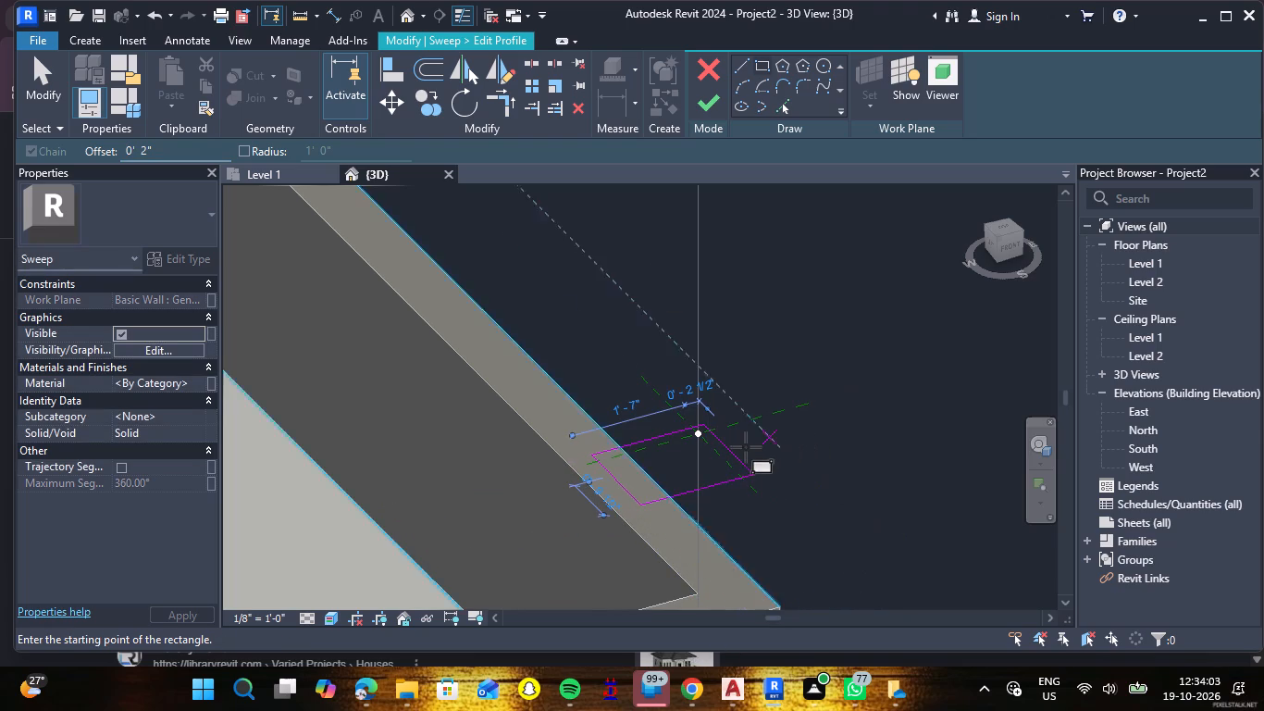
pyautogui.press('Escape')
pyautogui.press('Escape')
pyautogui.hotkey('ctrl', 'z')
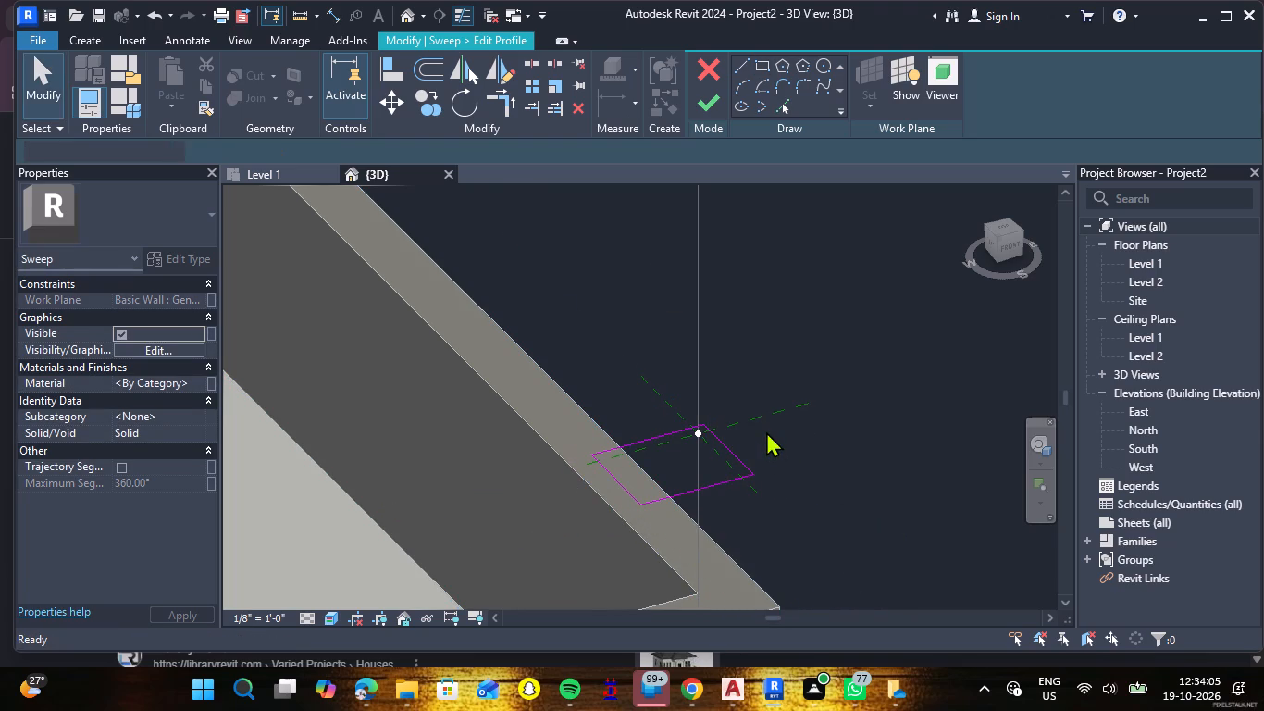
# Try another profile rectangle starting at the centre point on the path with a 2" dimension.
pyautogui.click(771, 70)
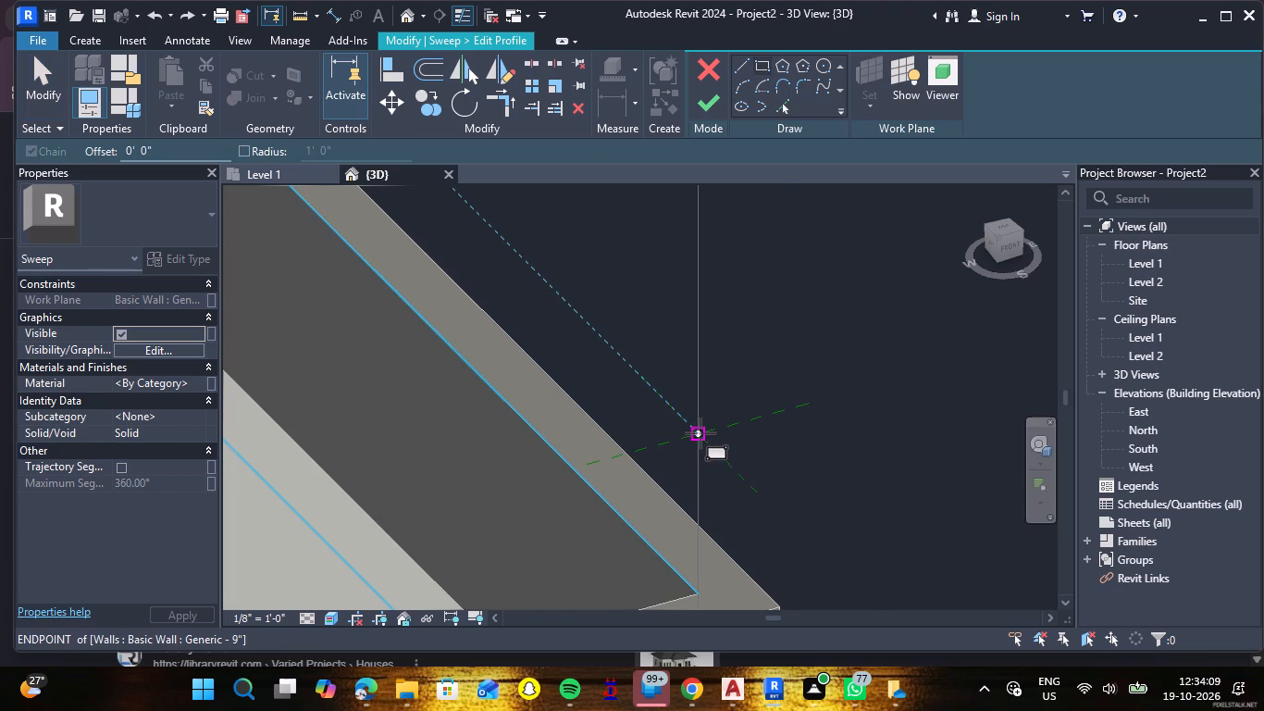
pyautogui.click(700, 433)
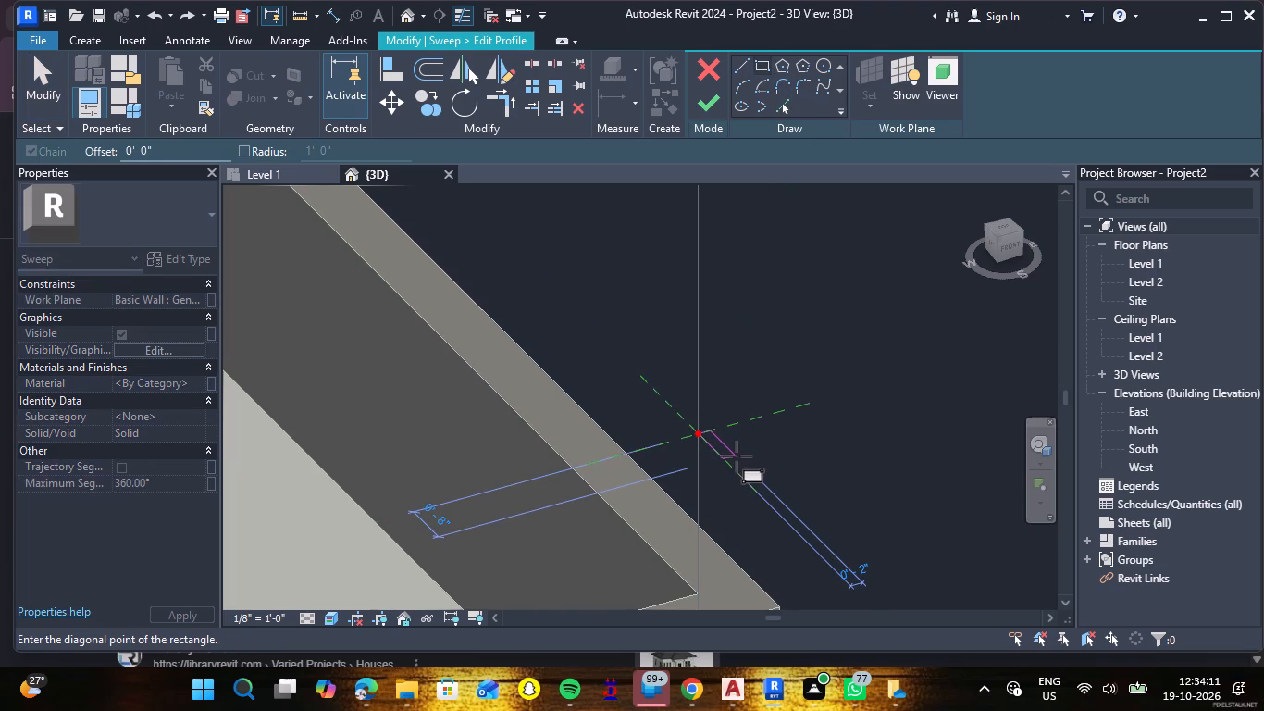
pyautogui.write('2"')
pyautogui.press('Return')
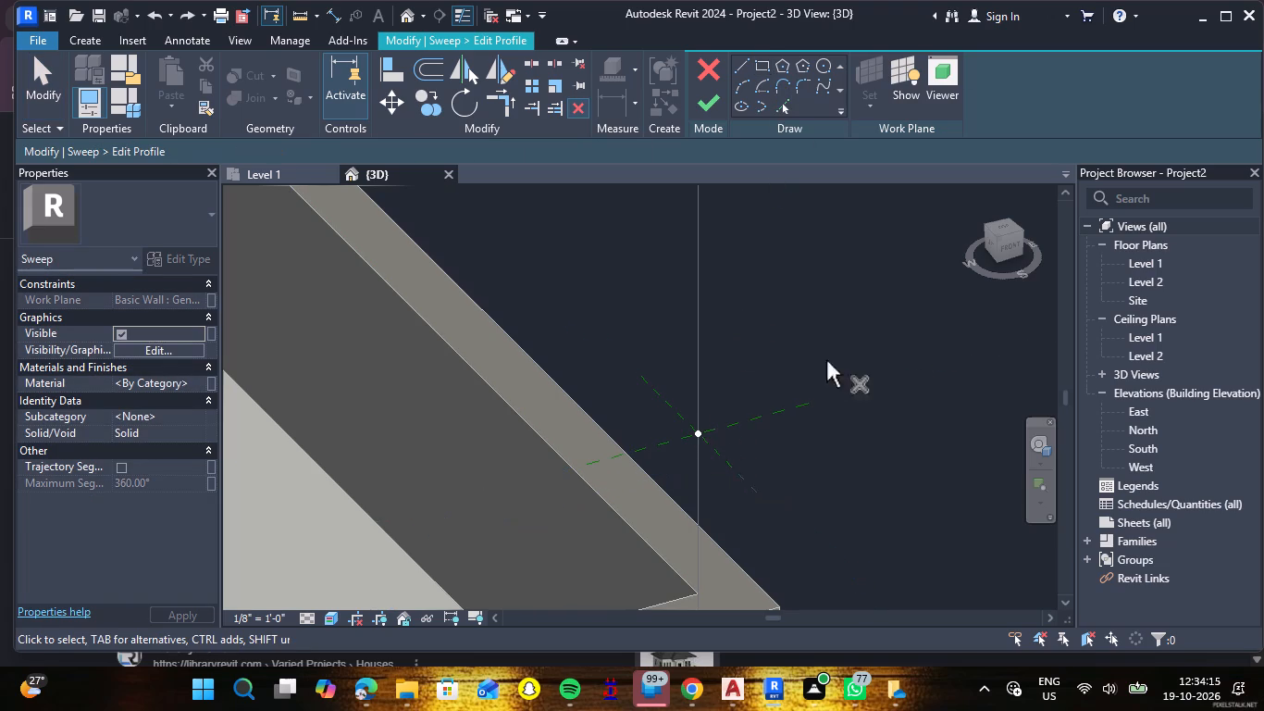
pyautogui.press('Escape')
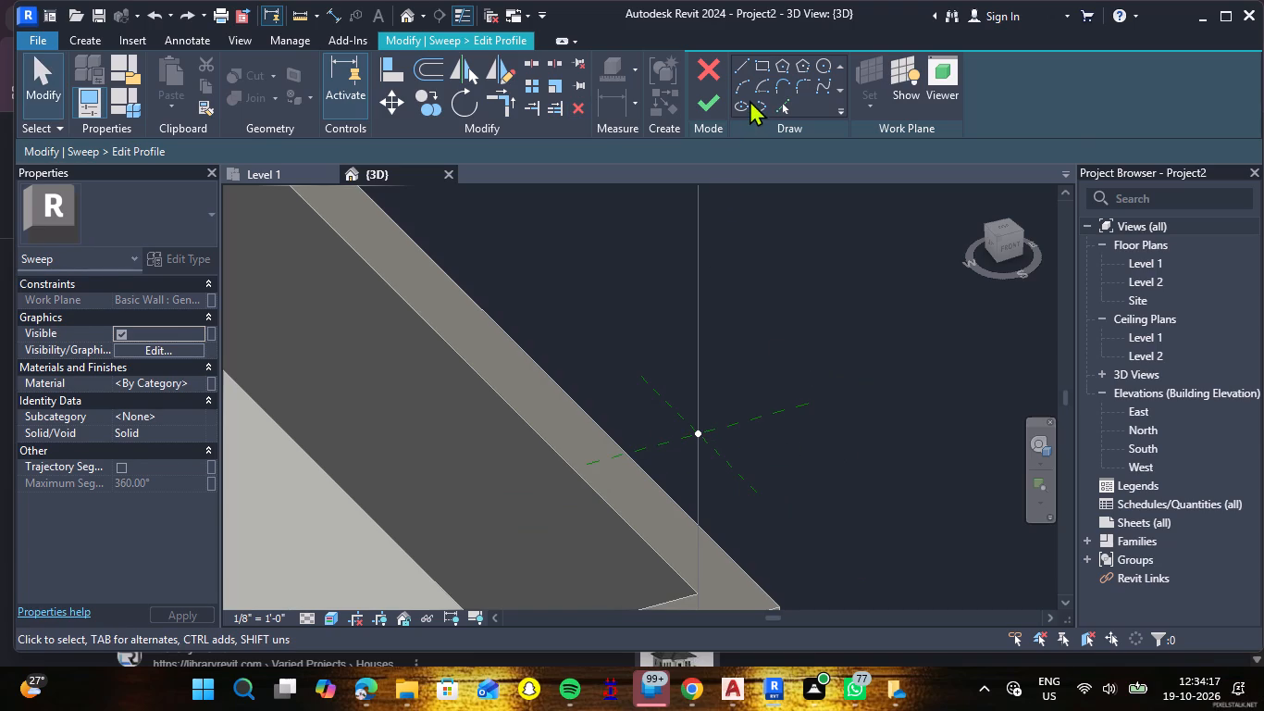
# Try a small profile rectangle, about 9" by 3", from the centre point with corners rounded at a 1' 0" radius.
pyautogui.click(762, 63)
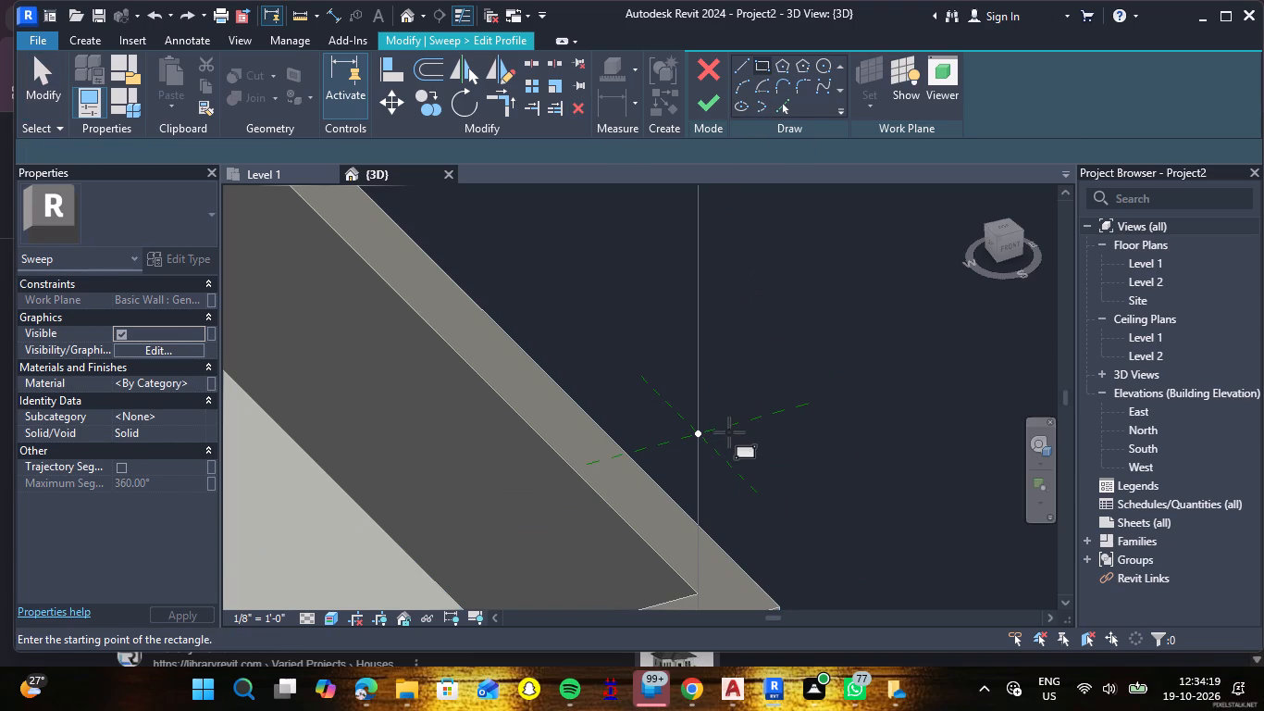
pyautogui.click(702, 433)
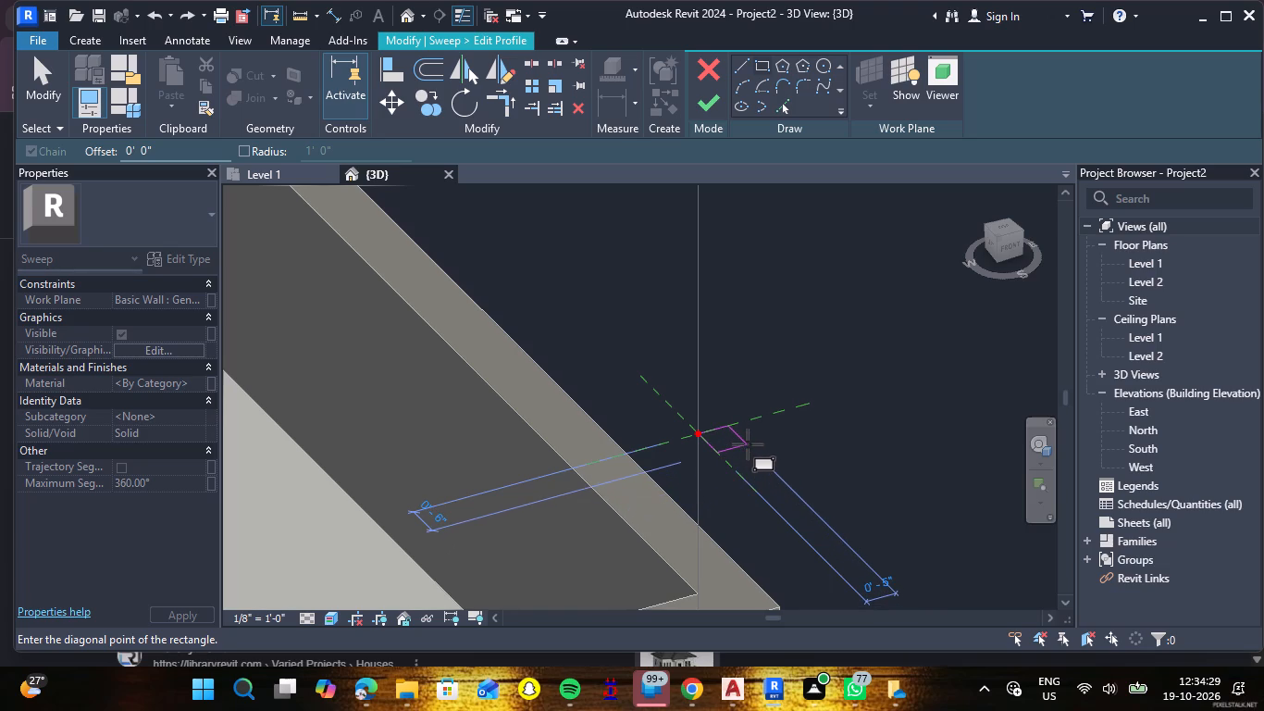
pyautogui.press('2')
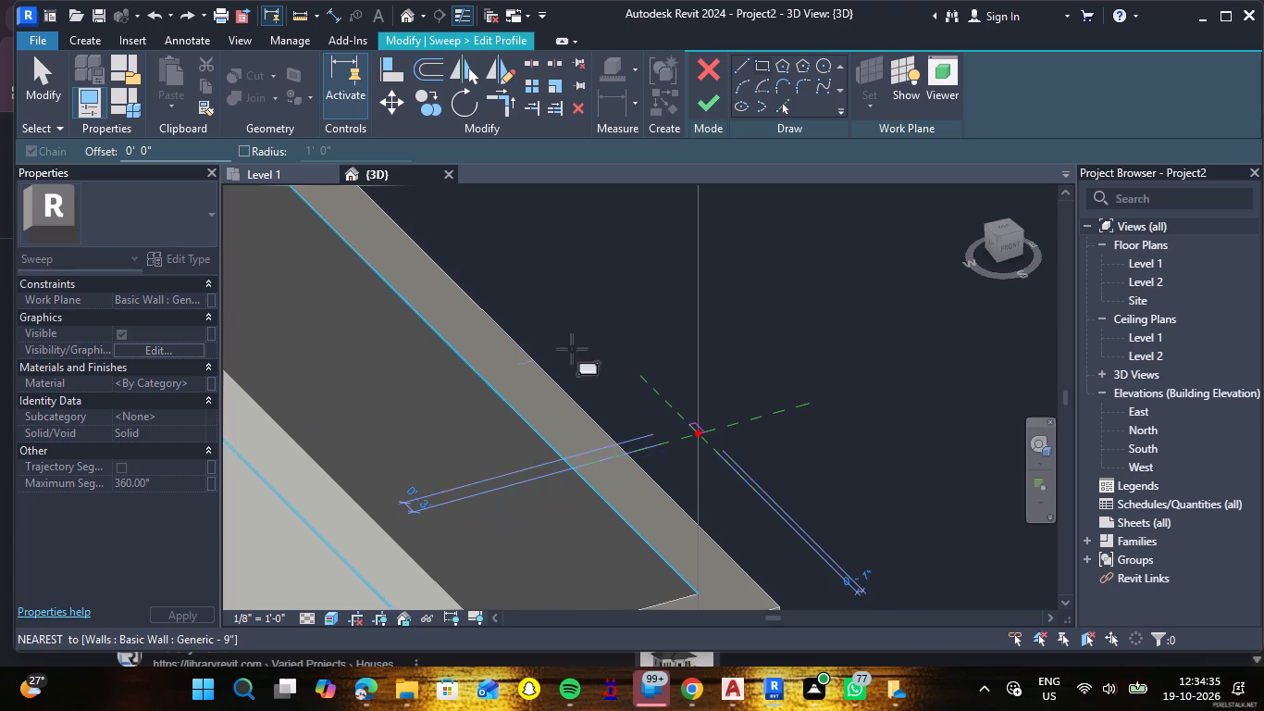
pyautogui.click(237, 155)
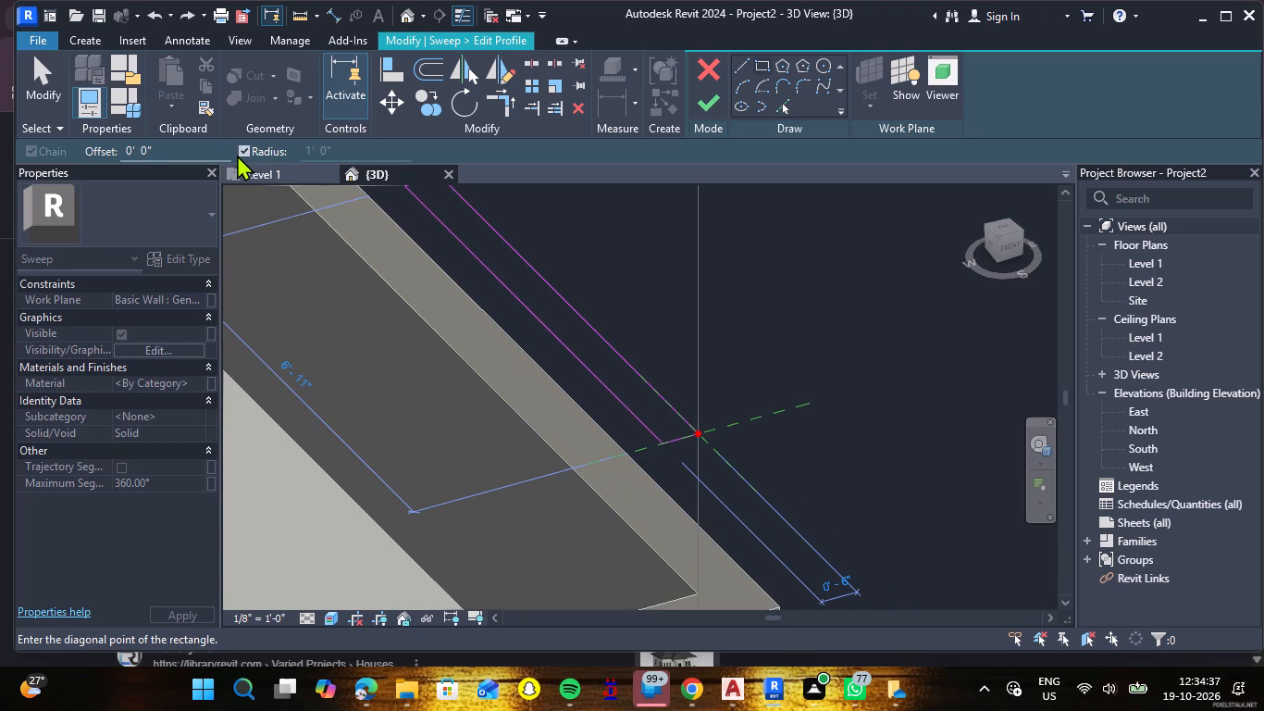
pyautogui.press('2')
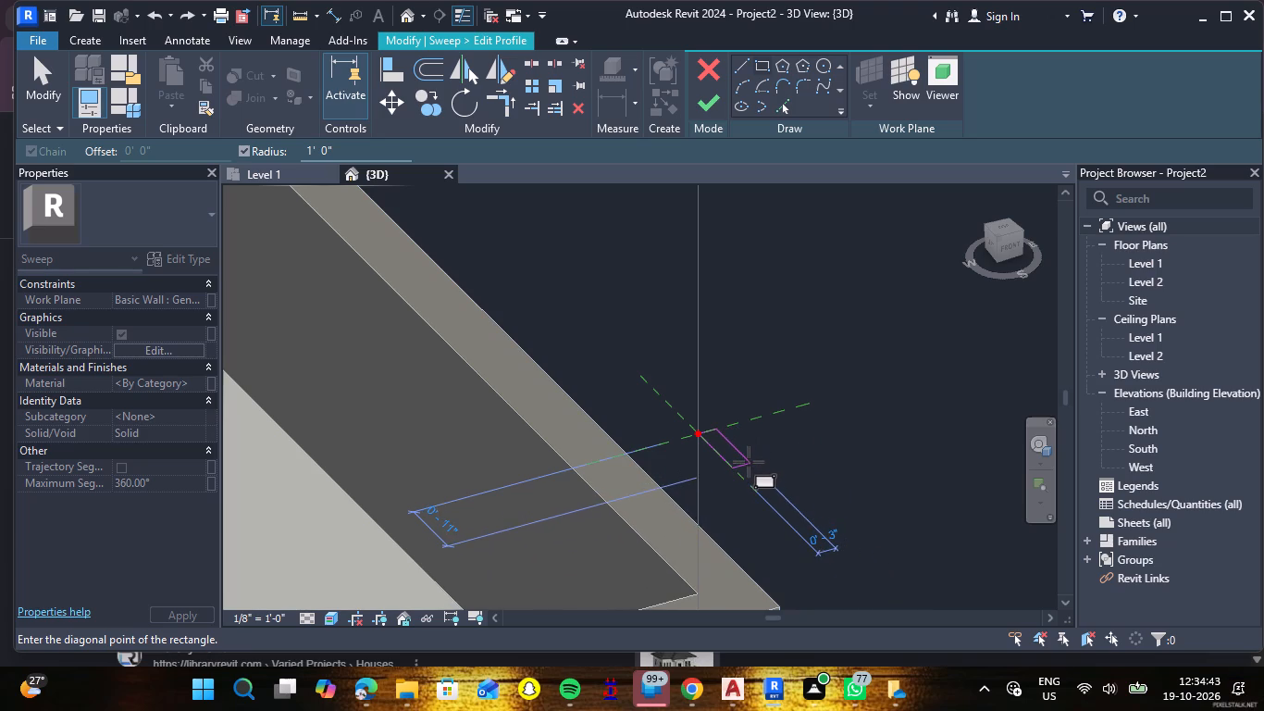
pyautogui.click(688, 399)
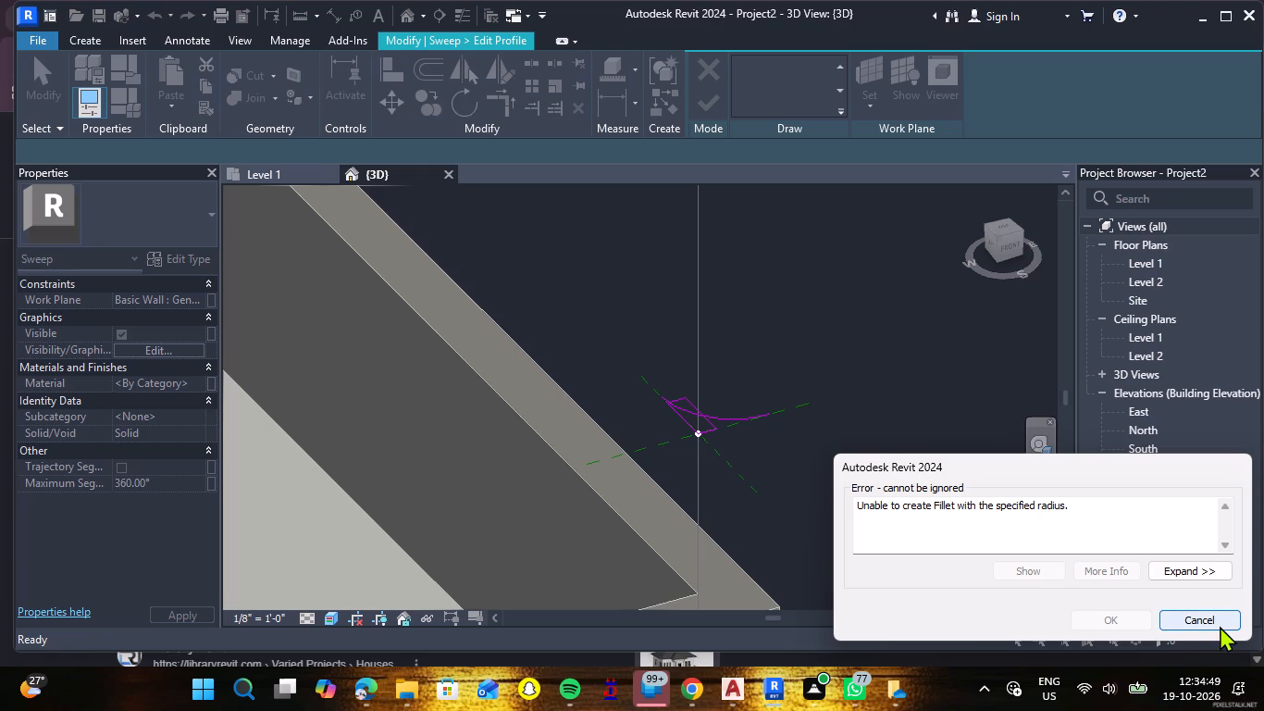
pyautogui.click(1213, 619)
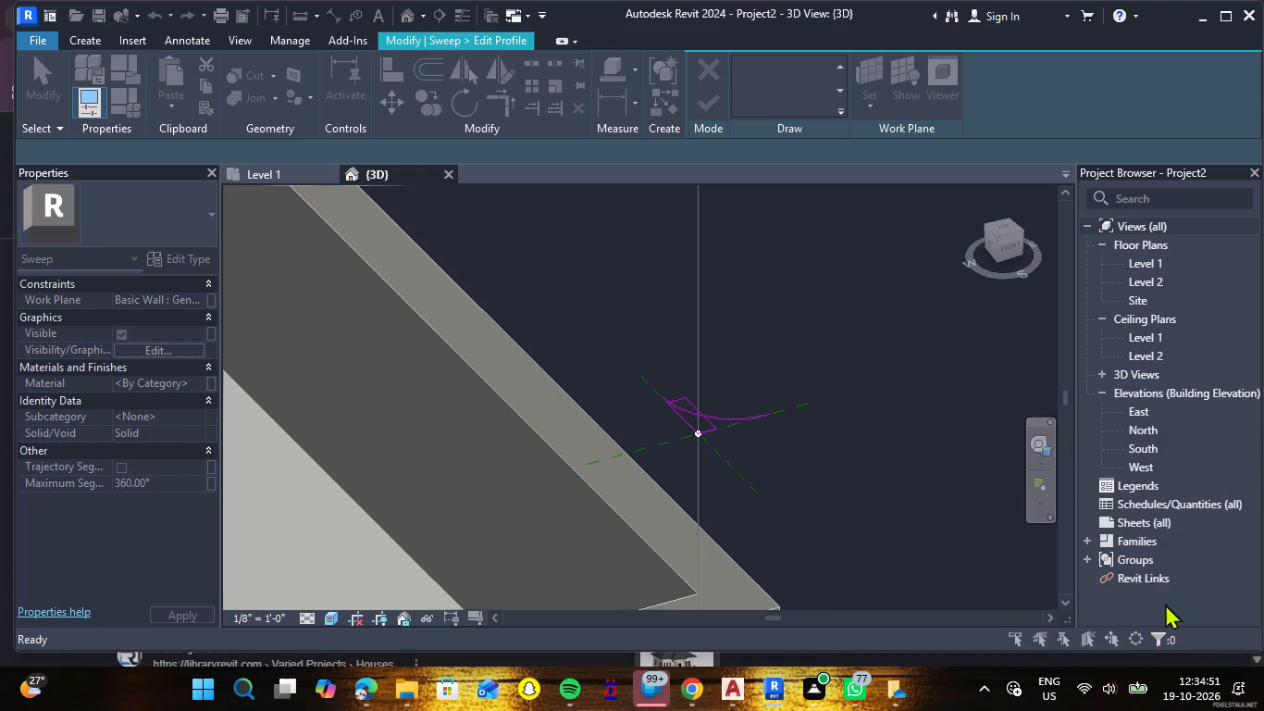
# Undo the sweep's profile sketch, three-sided path and work plane, going back to the in-place model before the sweep was started.
pyautogui.scroll(-1, 816, 468)
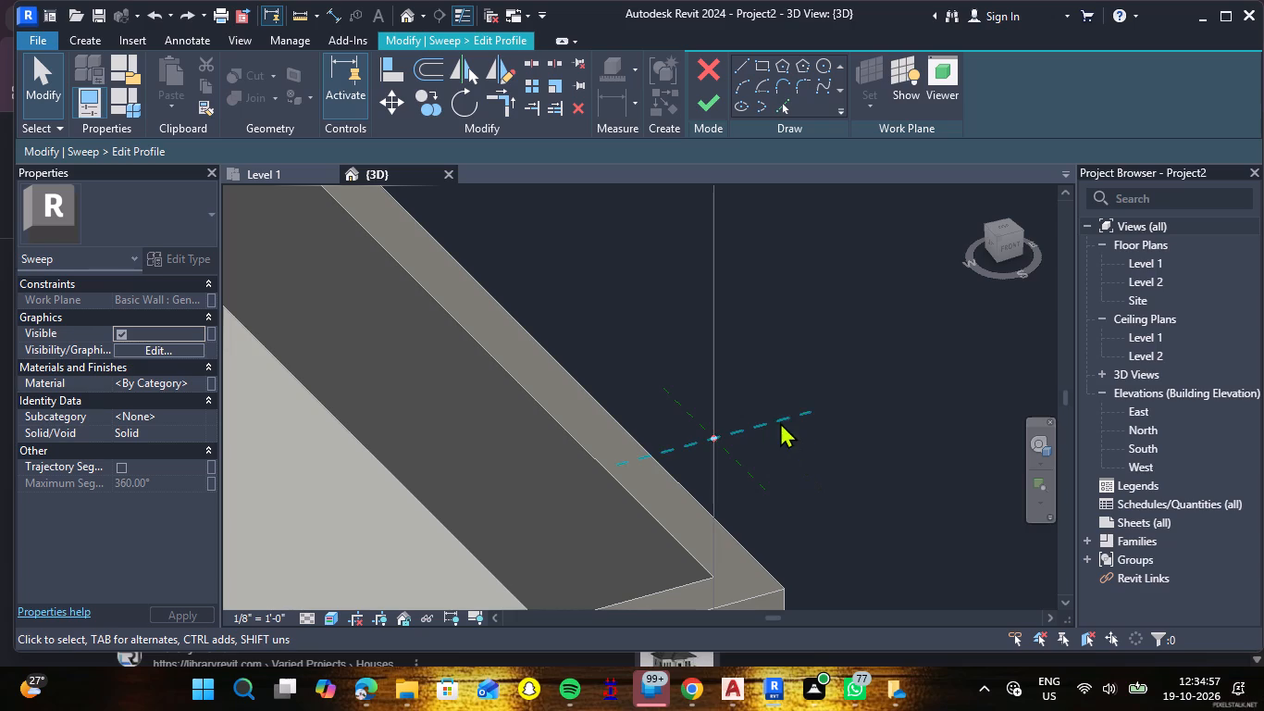
pyautogui.hotkey('ctrl', 'z')
pyautogui.hotkey('ctrl', 'z')
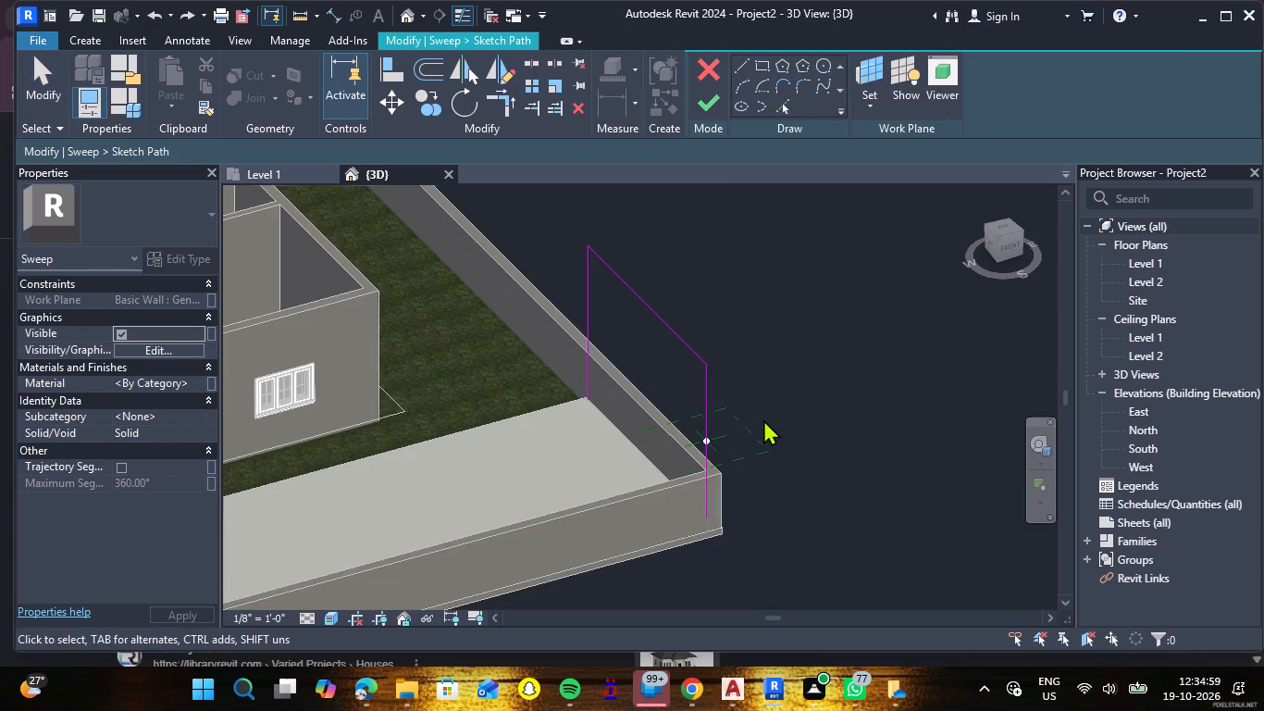
pyautogui.hotkey('ctrl', 'z')
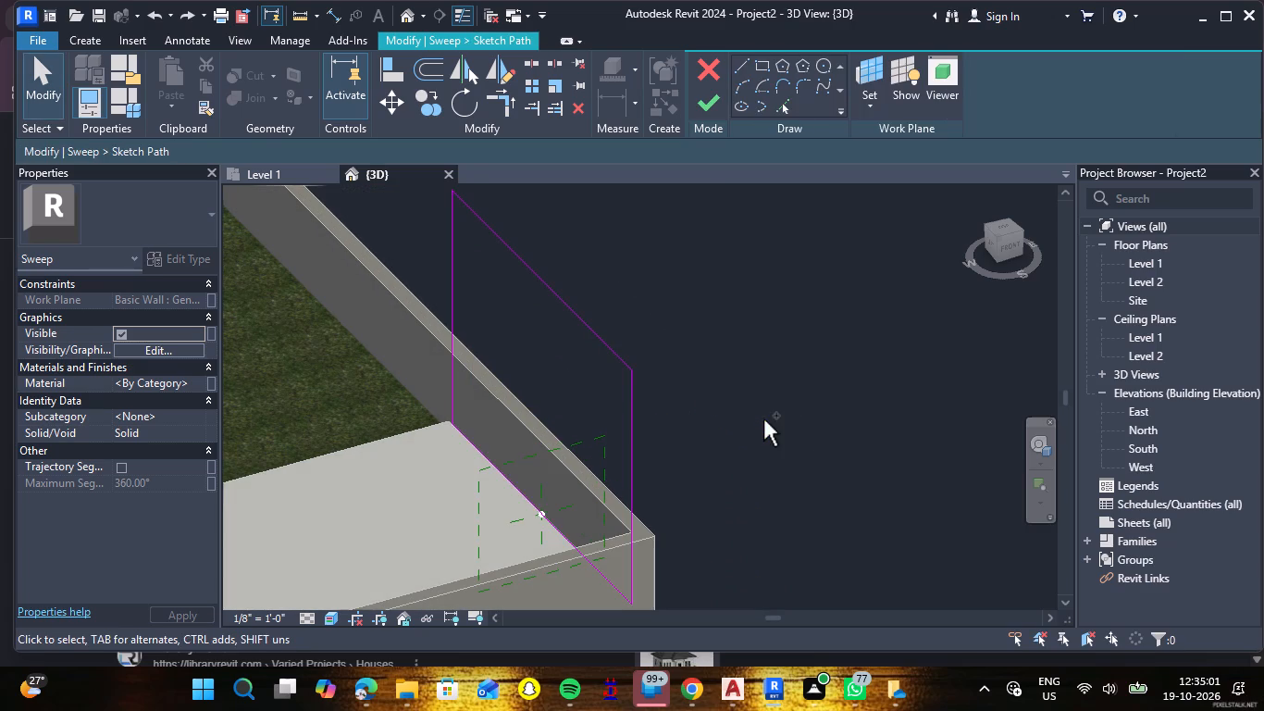
pyautogui.hotkey('ctrl', 'z')
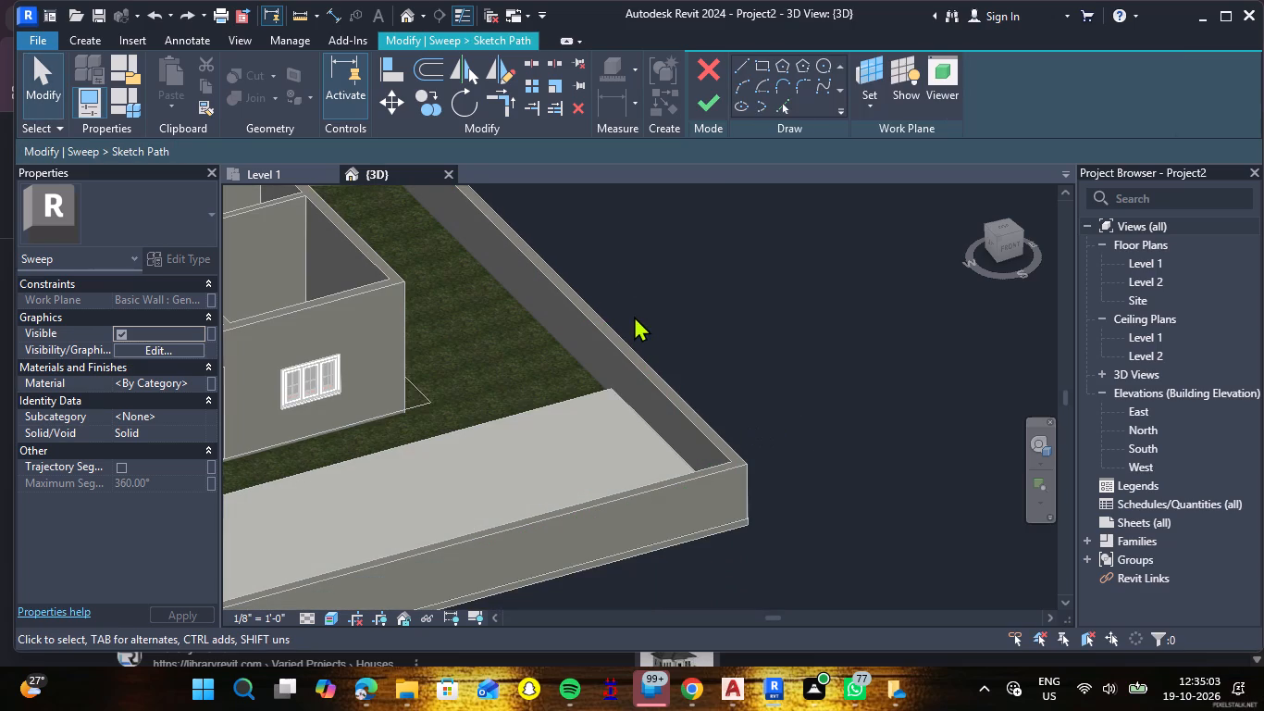
pyautogui.hotkey('ctrl', 'z')
pyautogui.hotkey('ctrl', 'z')
pyautogui.hotkey('ctrl', 'z')
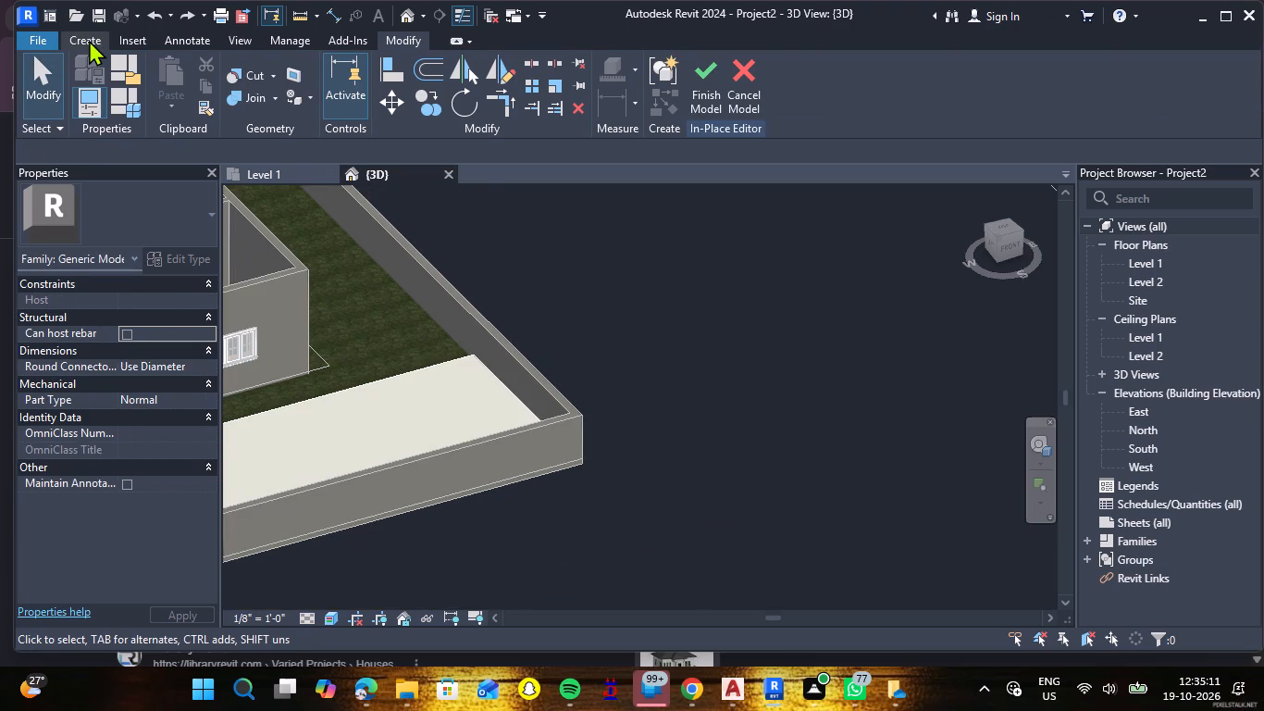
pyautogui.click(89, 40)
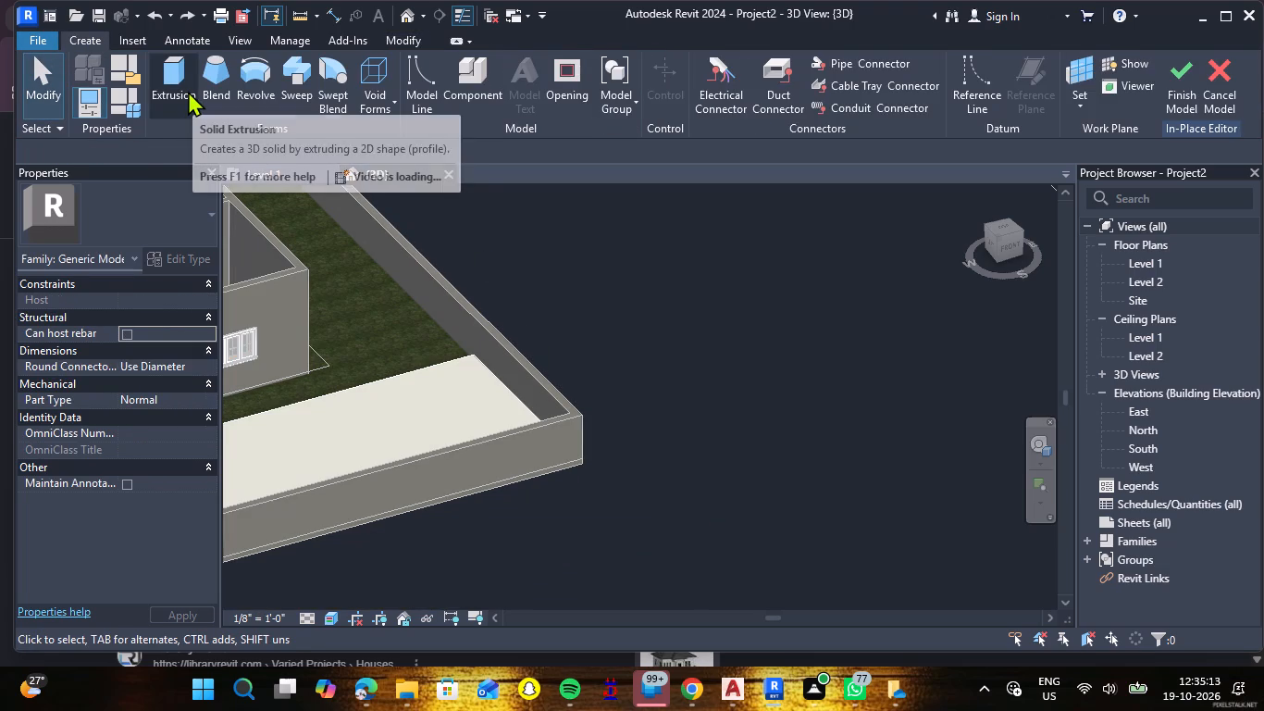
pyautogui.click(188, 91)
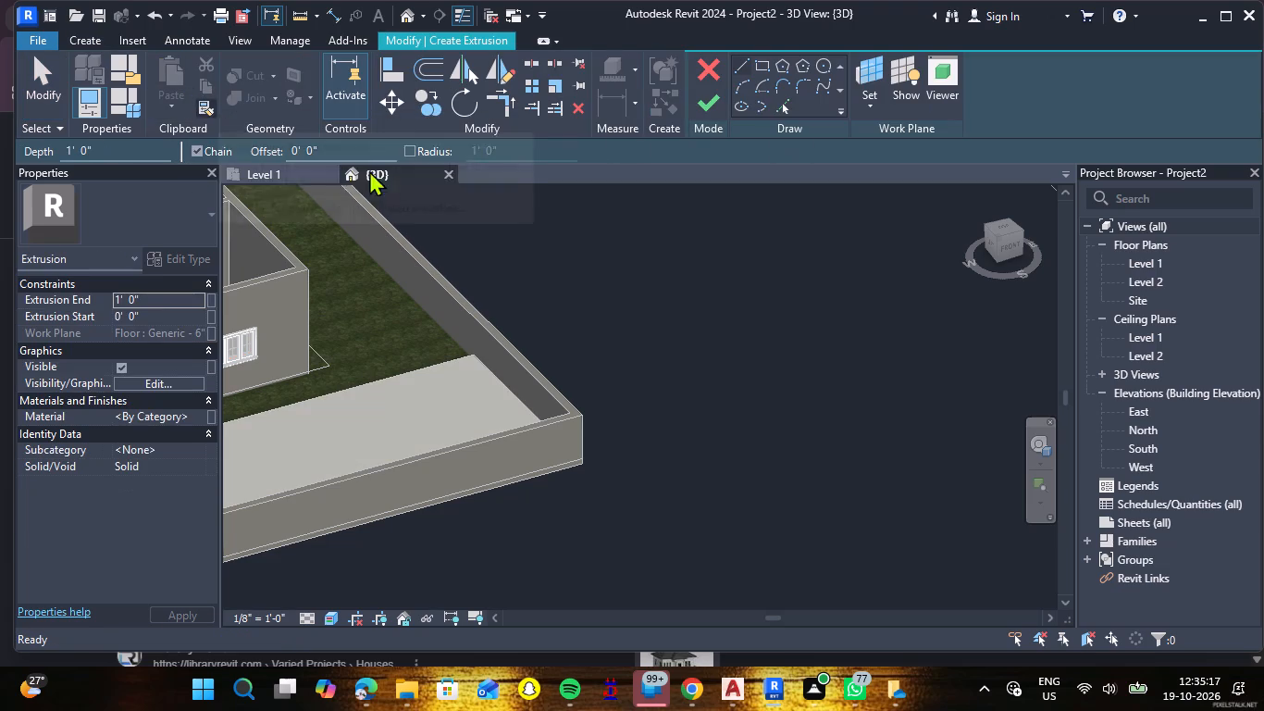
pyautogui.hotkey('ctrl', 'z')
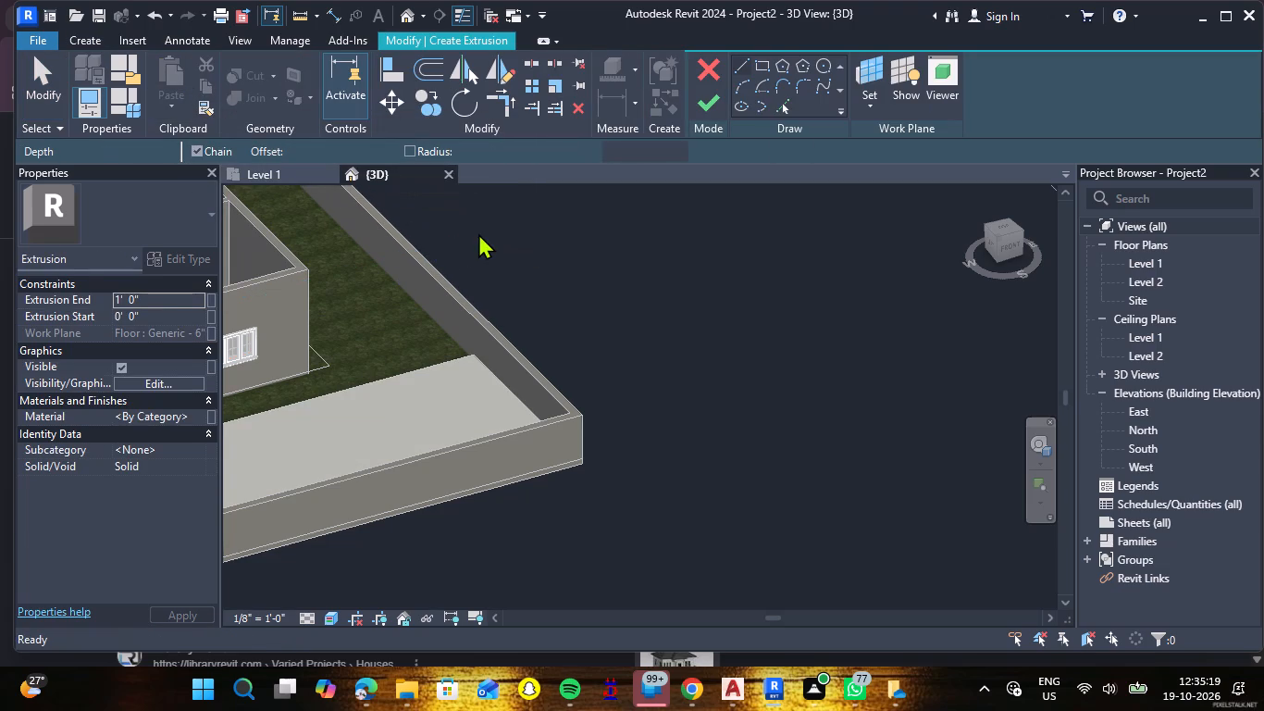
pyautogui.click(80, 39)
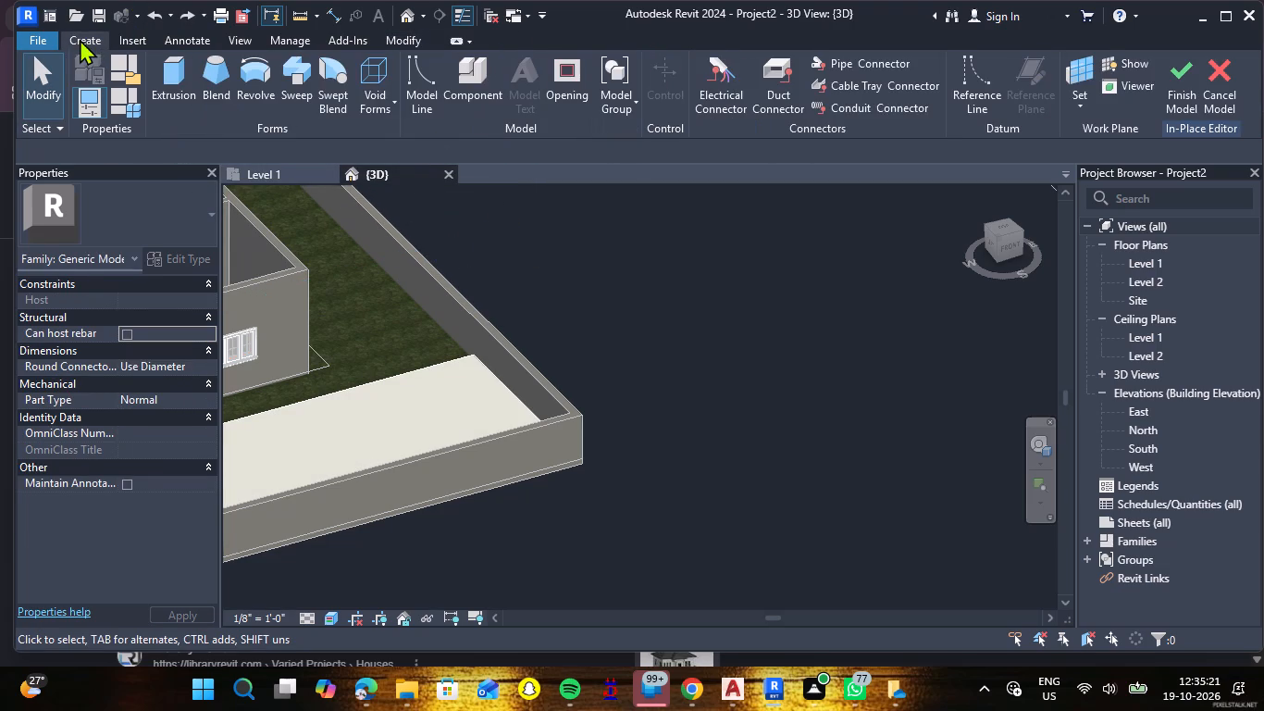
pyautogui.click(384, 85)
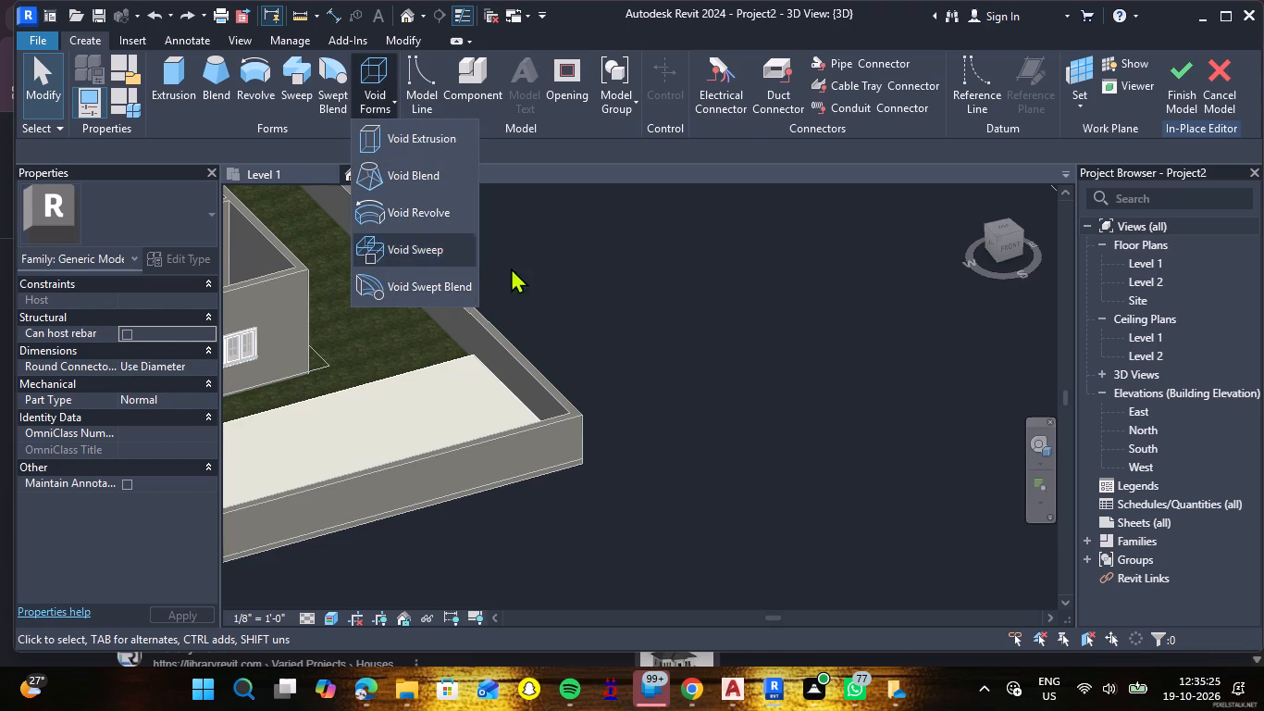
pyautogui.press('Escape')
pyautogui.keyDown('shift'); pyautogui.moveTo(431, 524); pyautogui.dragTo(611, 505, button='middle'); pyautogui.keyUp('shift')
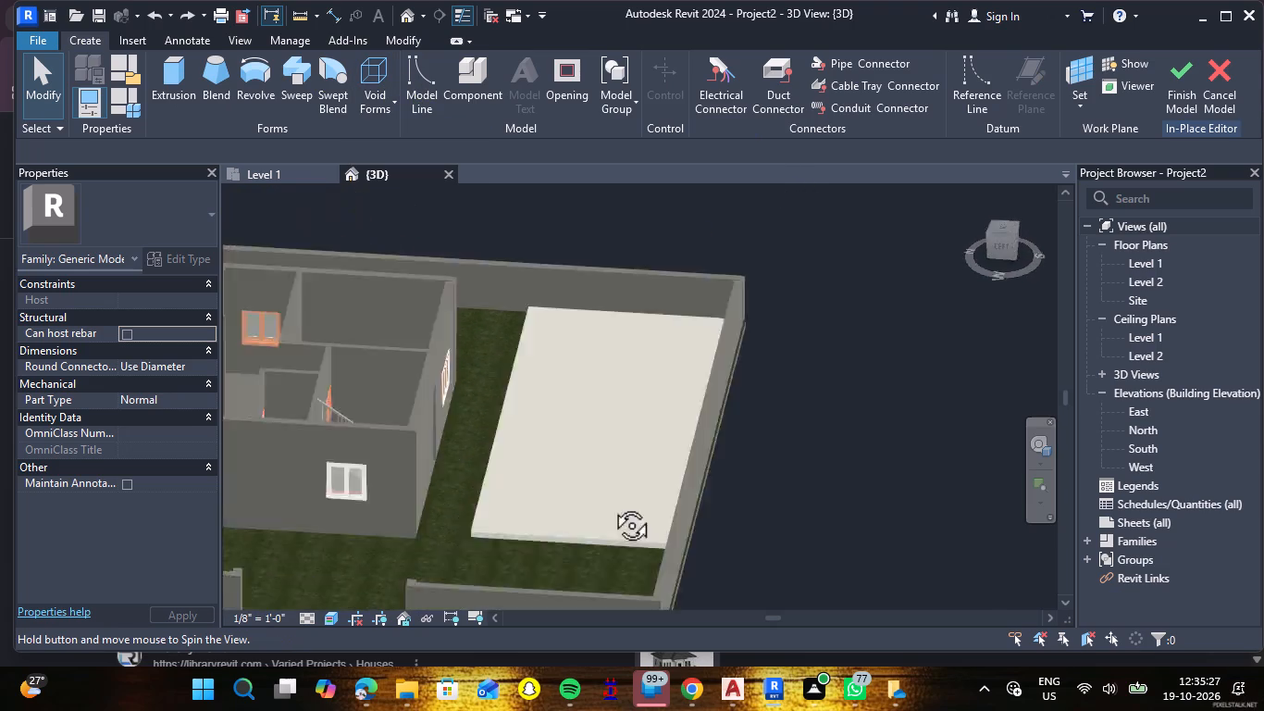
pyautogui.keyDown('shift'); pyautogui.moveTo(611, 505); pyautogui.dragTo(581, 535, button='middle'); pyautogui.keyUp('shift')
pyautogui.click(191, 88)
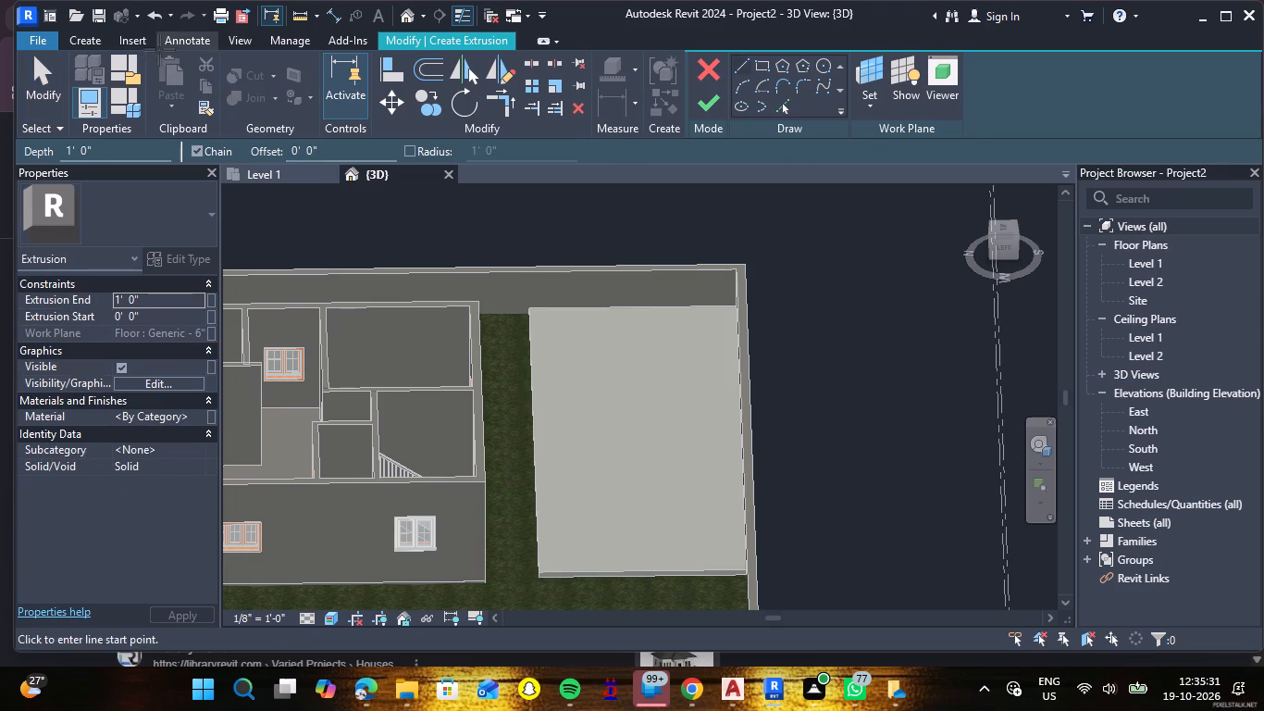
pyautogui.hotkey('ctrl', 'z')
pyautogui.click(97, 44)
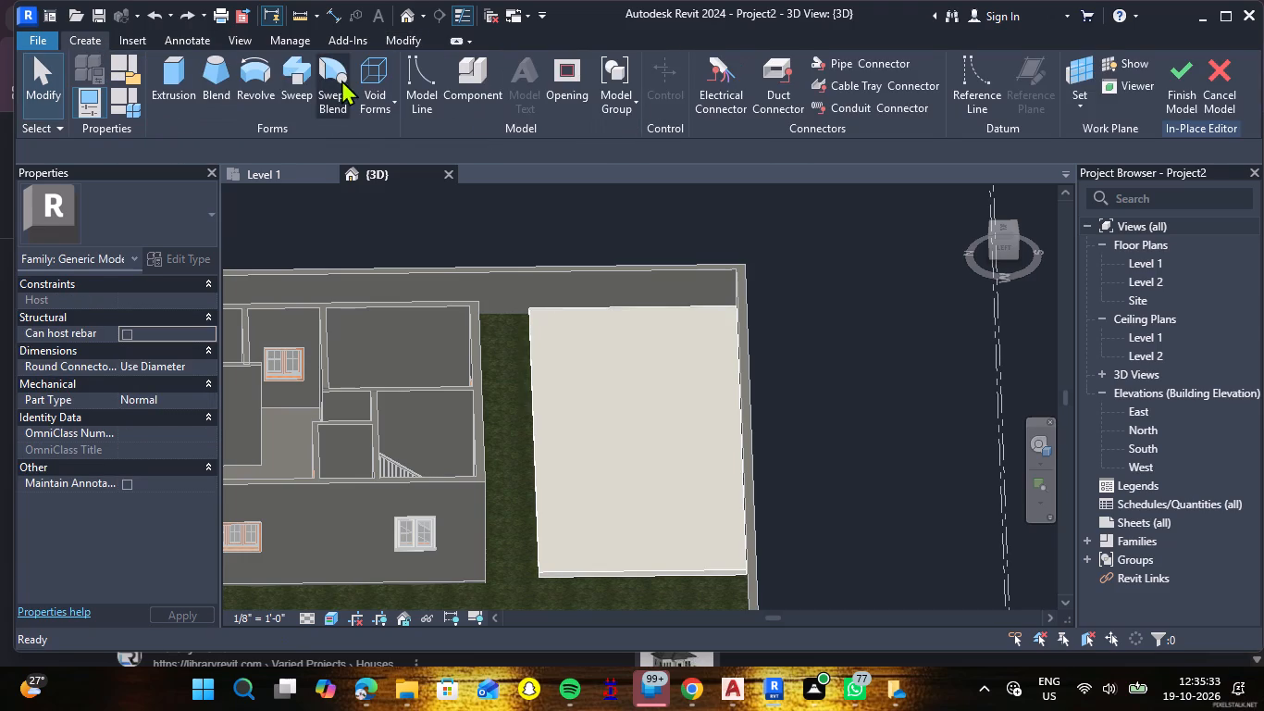
# Start a void sweep with a sketched path and pick the 9" boundary wall along the slab's edge as its work plane.
pyautogui.click(379, 101)
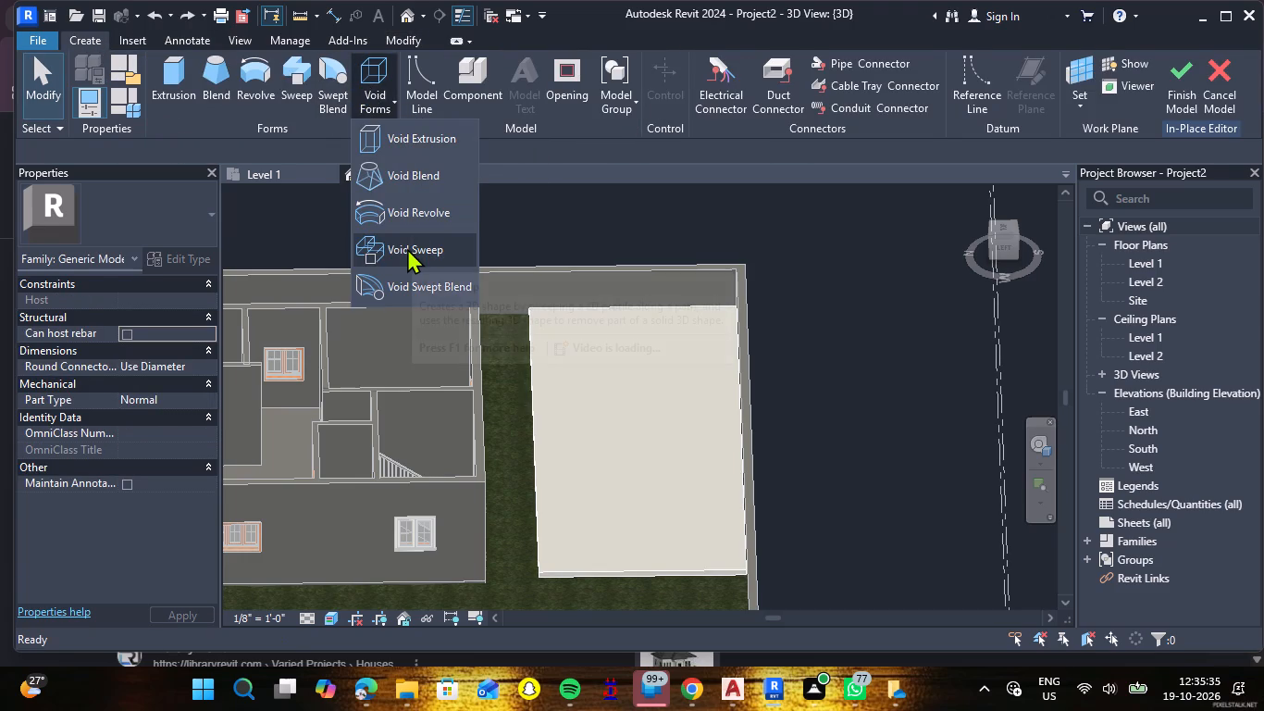
pyautogui.click(407, 248)
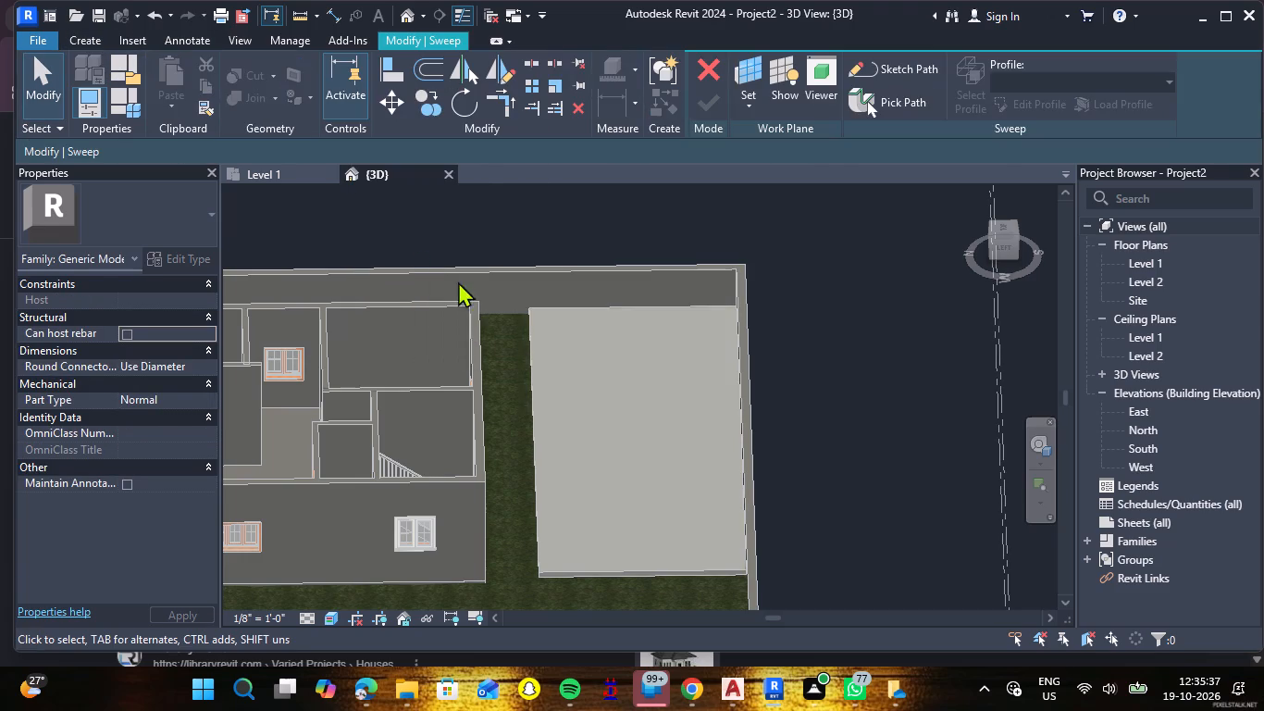
pyautogui.click(896, 70)
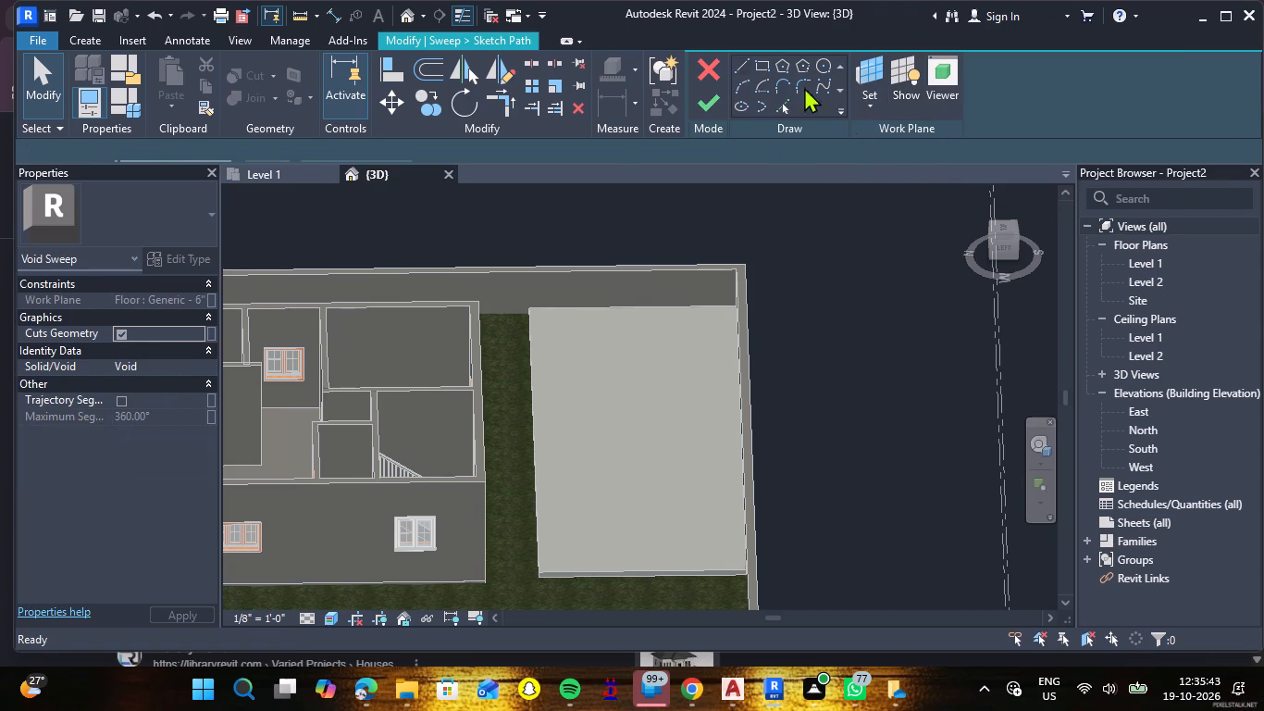
pyautogui.click(870, 111)
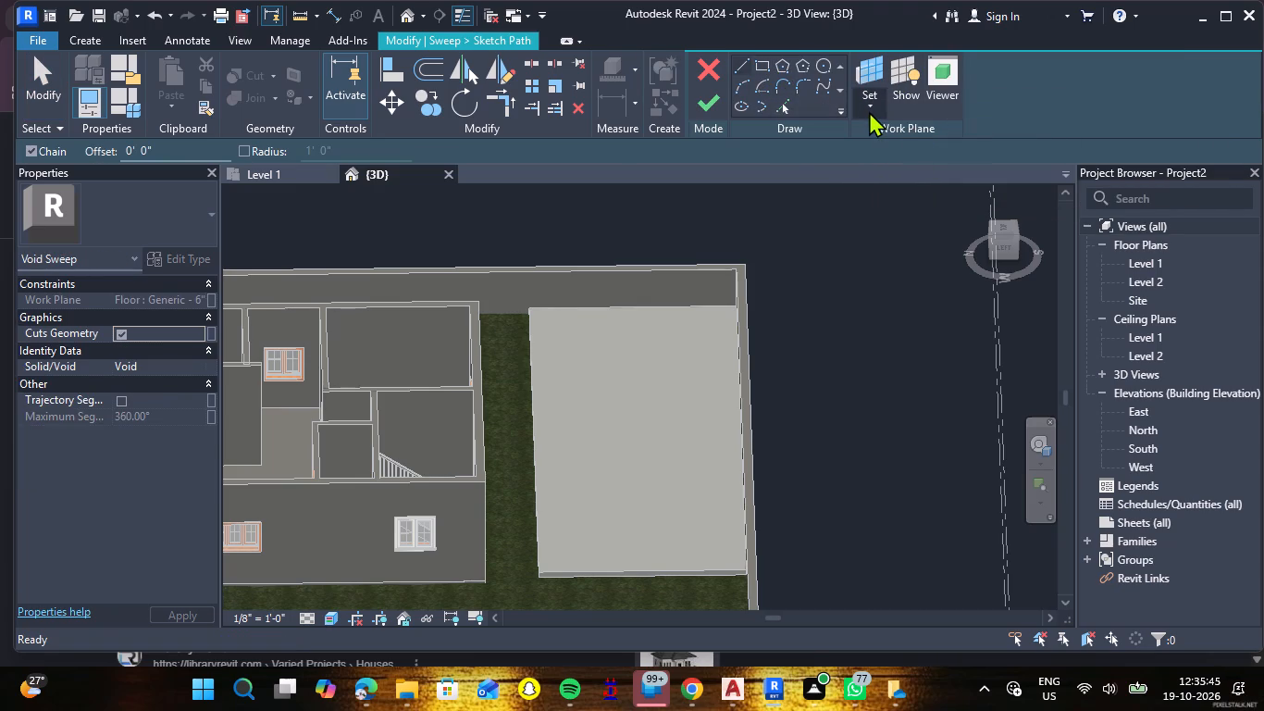
pyautogui.click(894, 174)
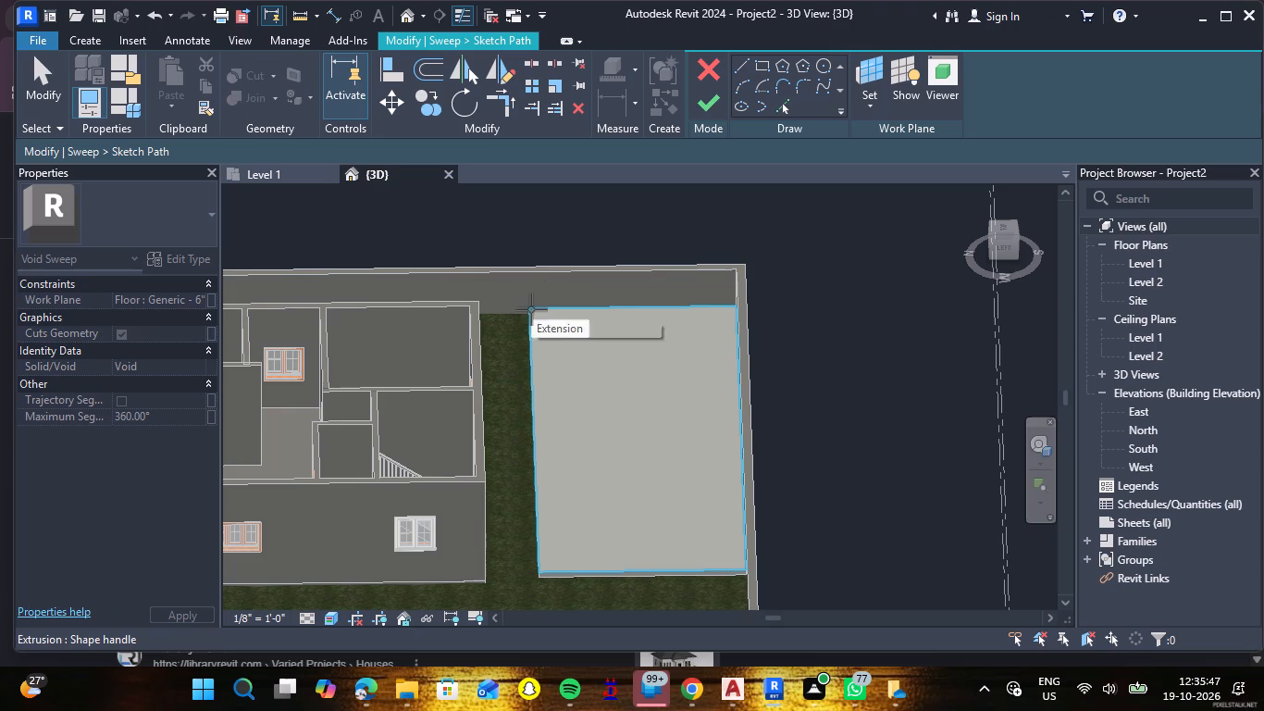
pyautogui.click(553, 268)
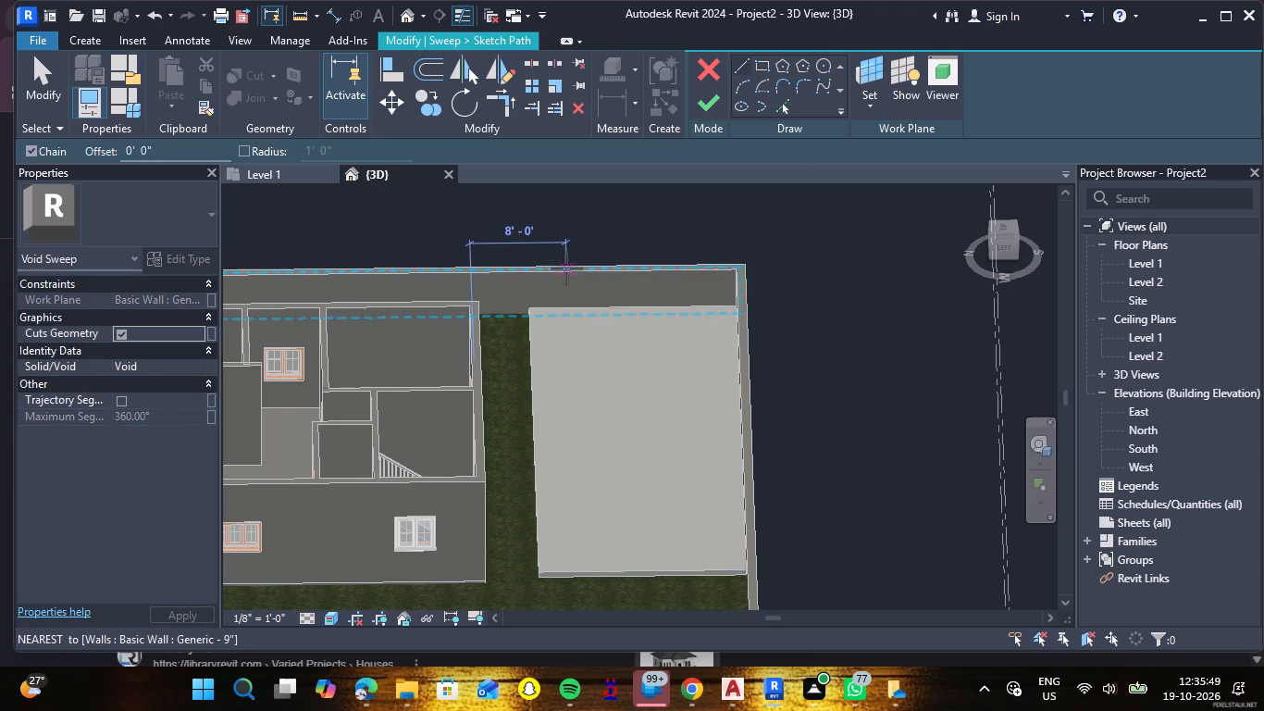
pyautogui.press('Escape')
pyautogui.click(881, 112)
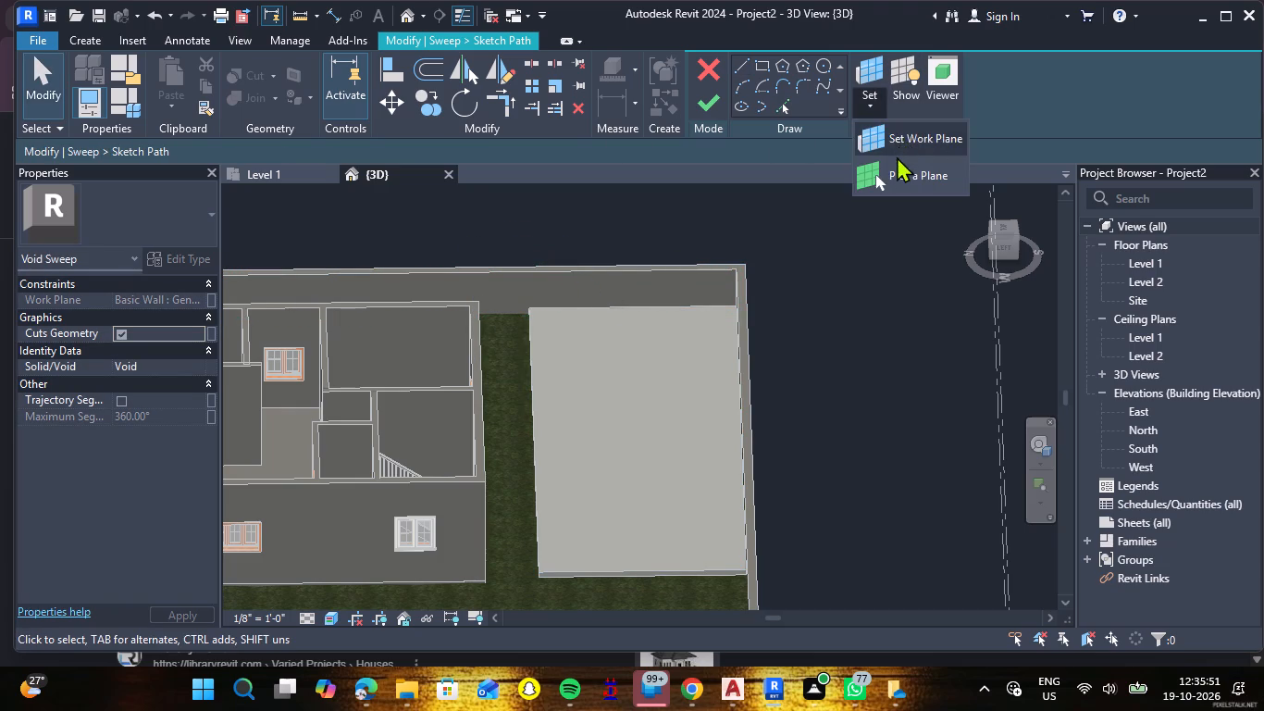
pyautogui.moveTo(897, 169); pyautogui.dragTo(897, 178)
pyautogui.click(656, 272)
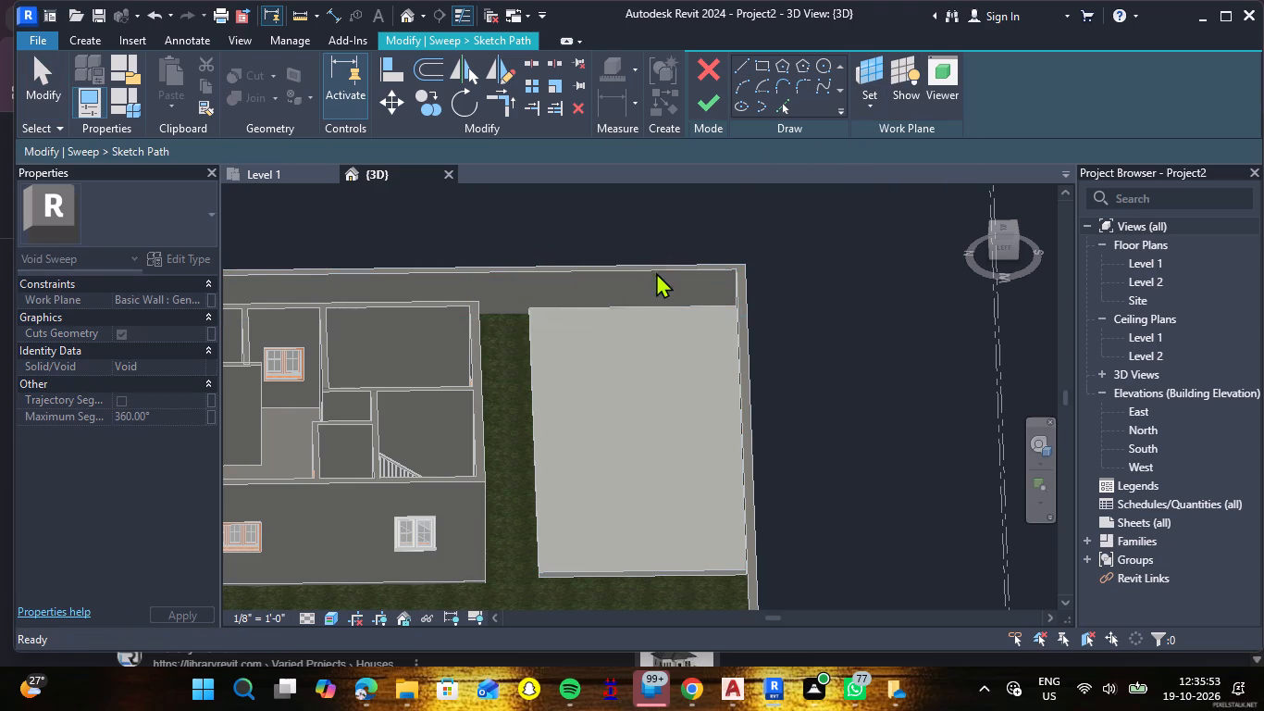
# Sketch the path as a rectangle from the slab's corner up to Level 2, delete its bottom edge, and finish the path.
pyautogui.click(762, 74)
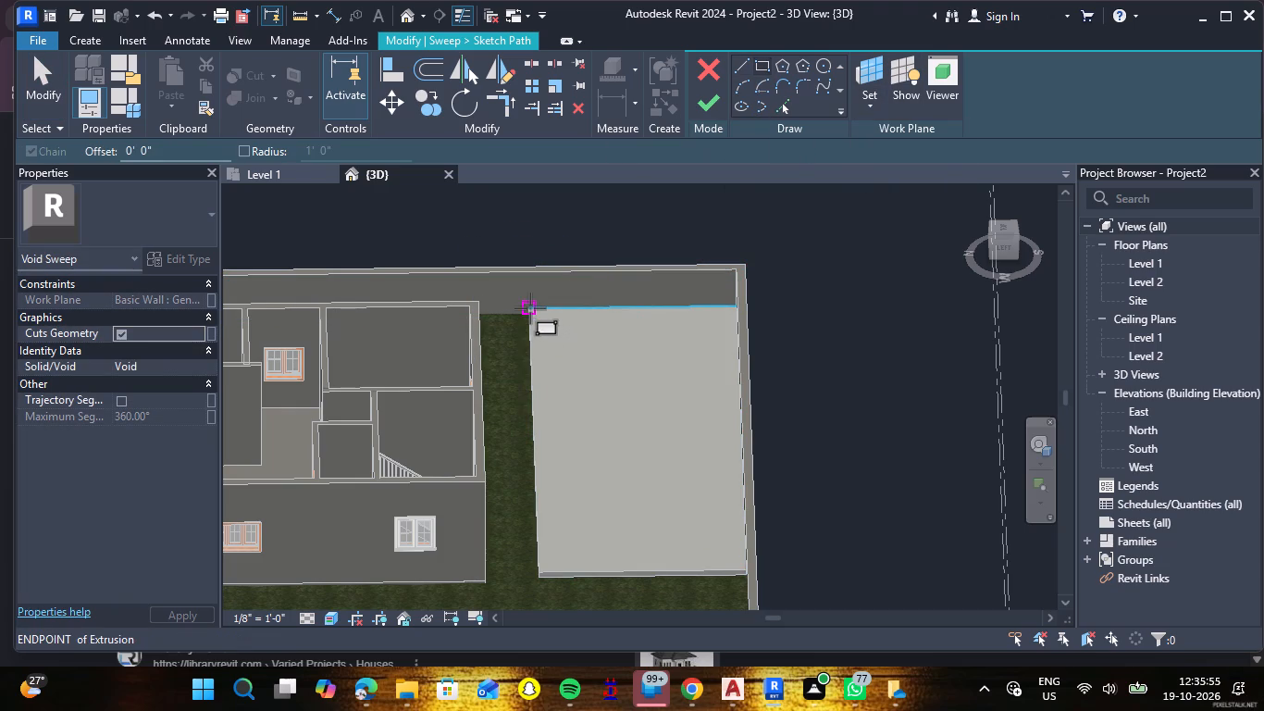
pyautogui.click(530, 308)
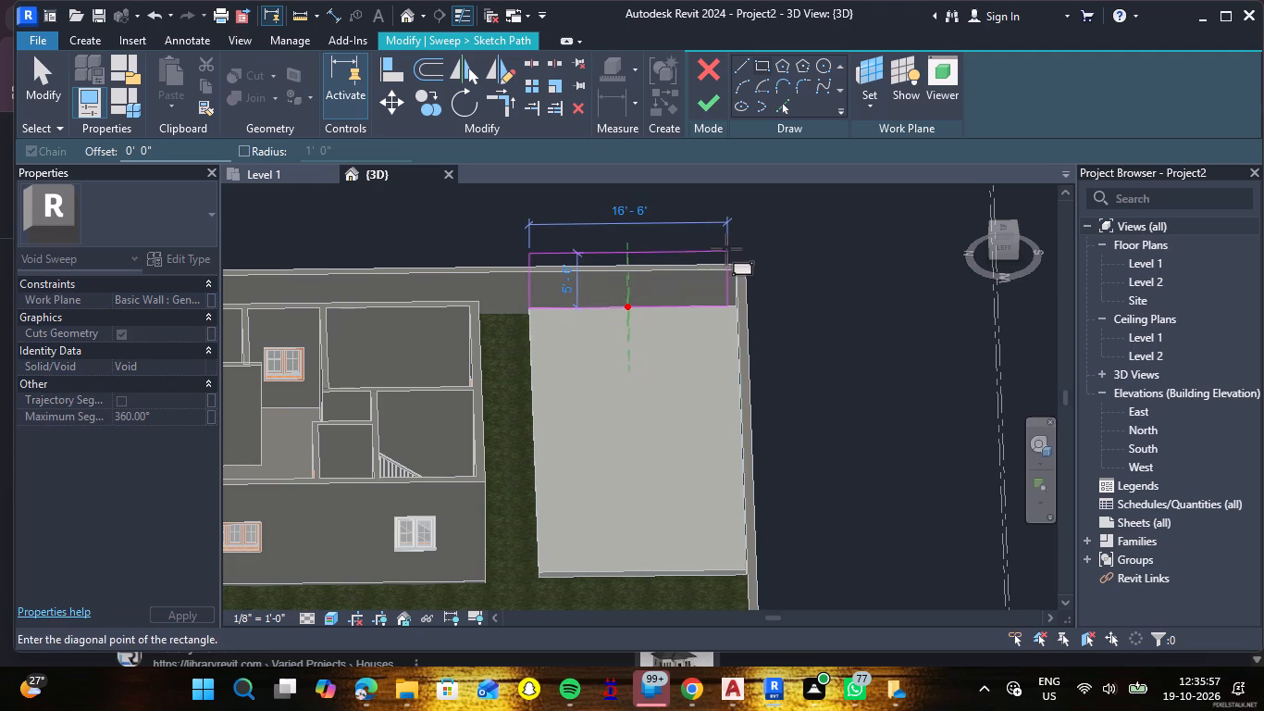
pyautogui.click(743, 214)
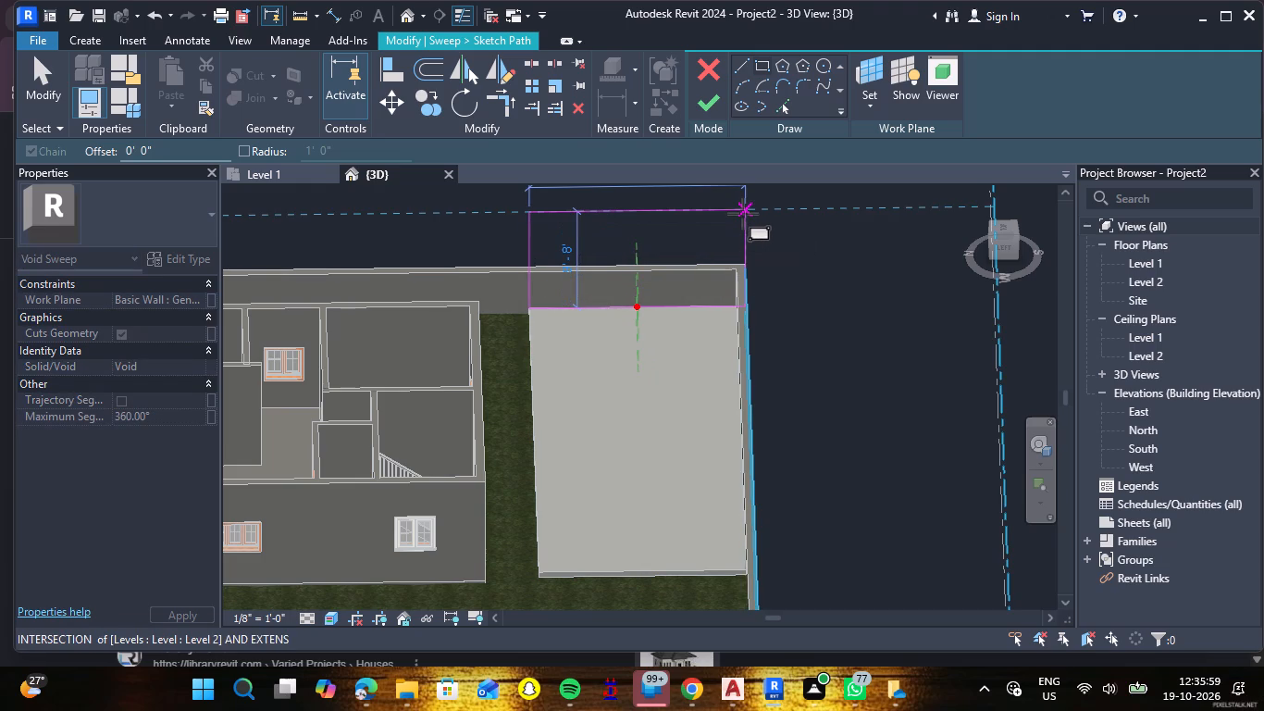
pyautogui.press('Escape')
pyautogui.press('Escape')
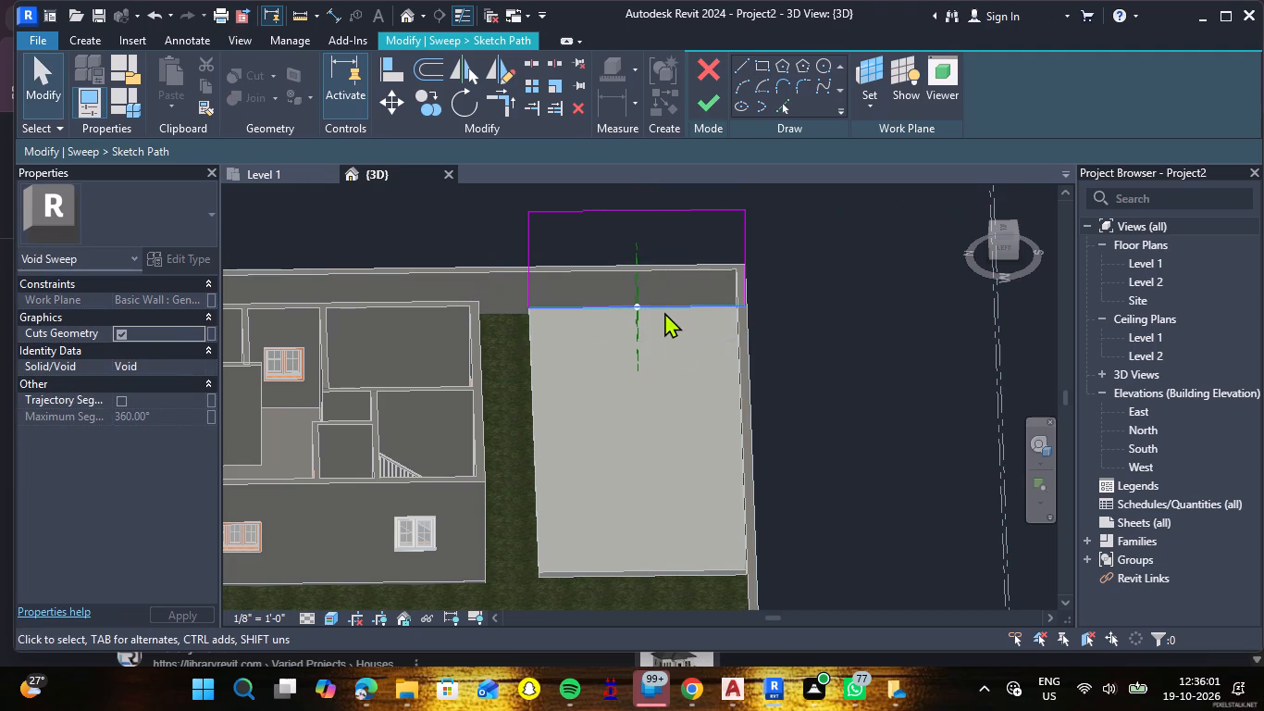
pyautogui.click(664, 306)
pyautogui.press('Delete')
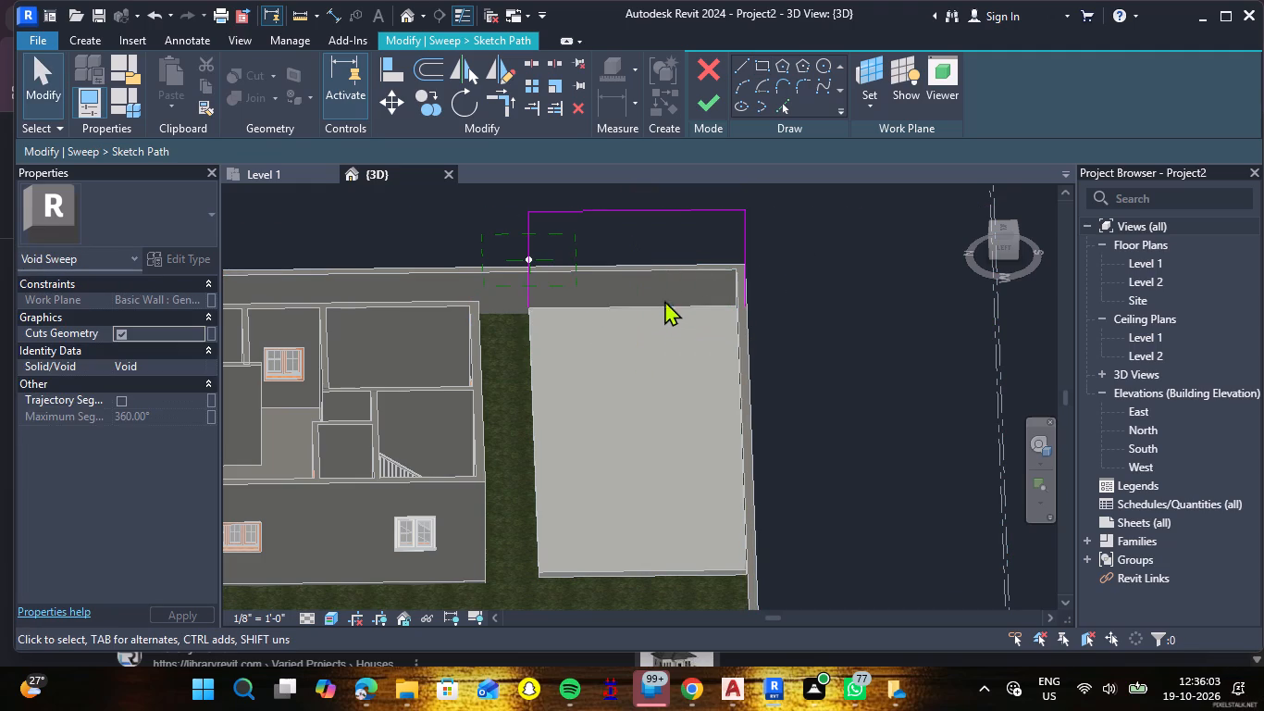
pyautogui.scroll(2, 746, 193)
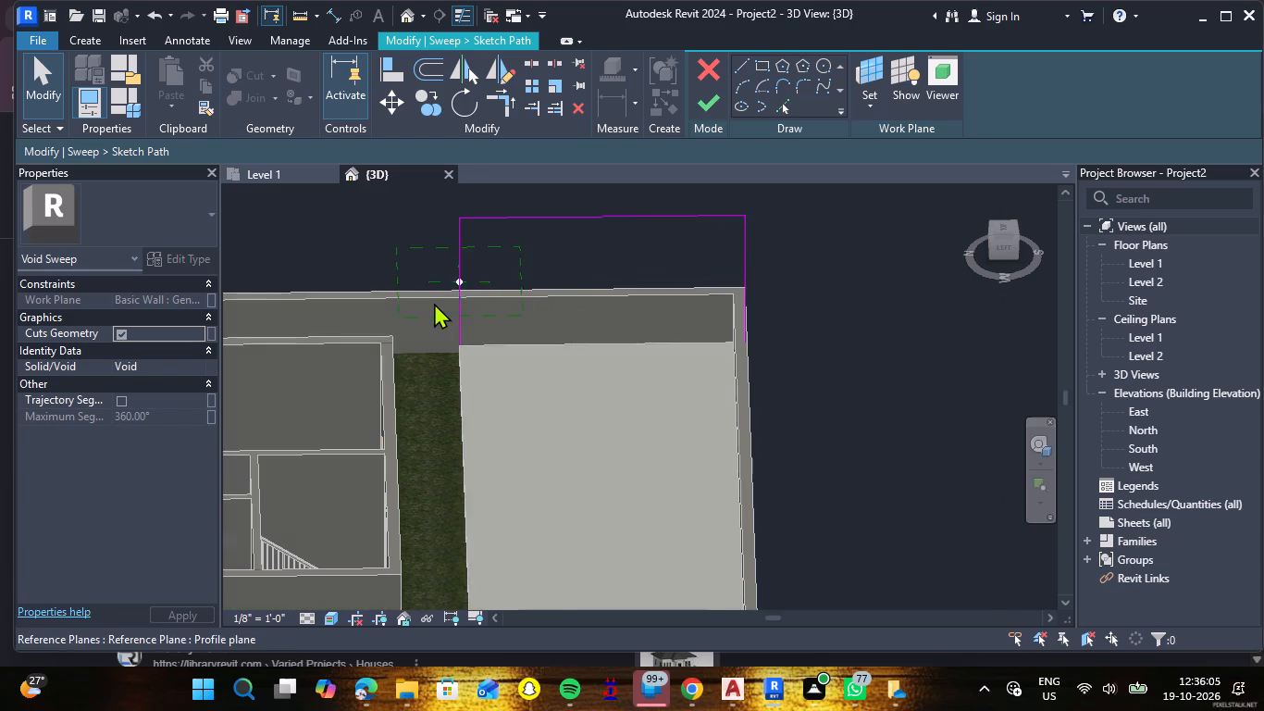
pyautogui.scroll(4, 431, 293)
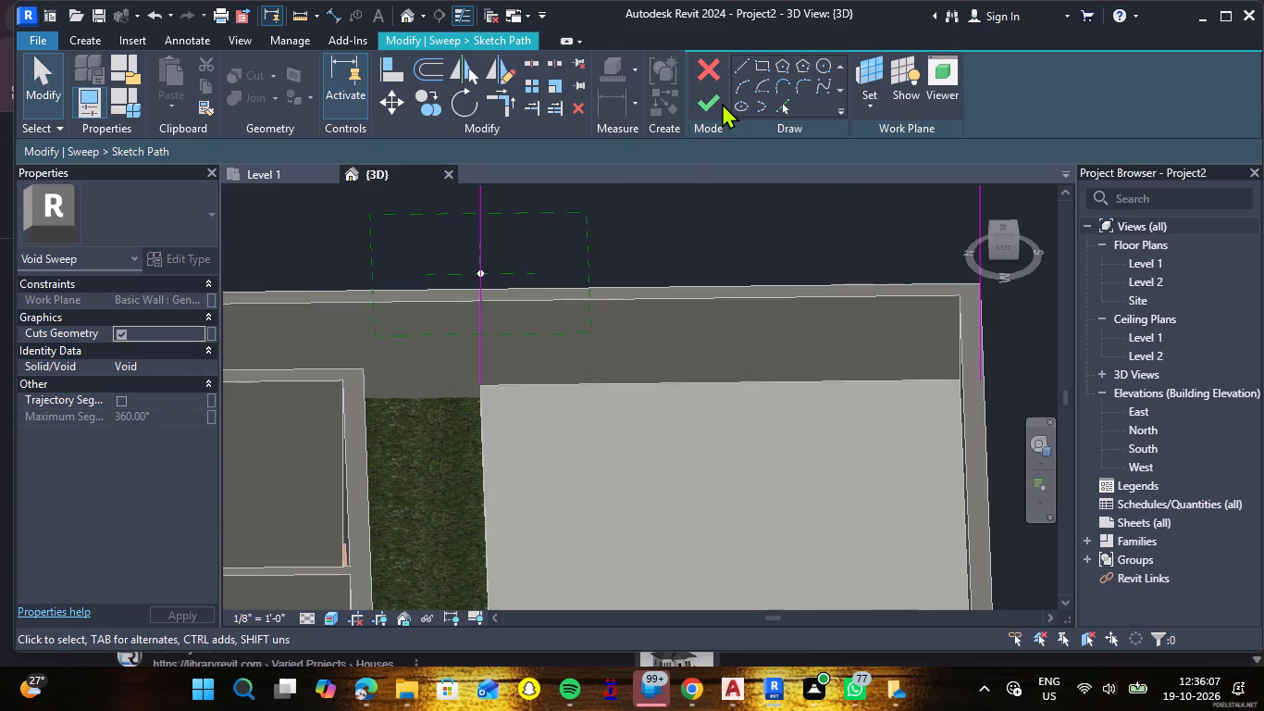
pyautogui.click(722, 103)
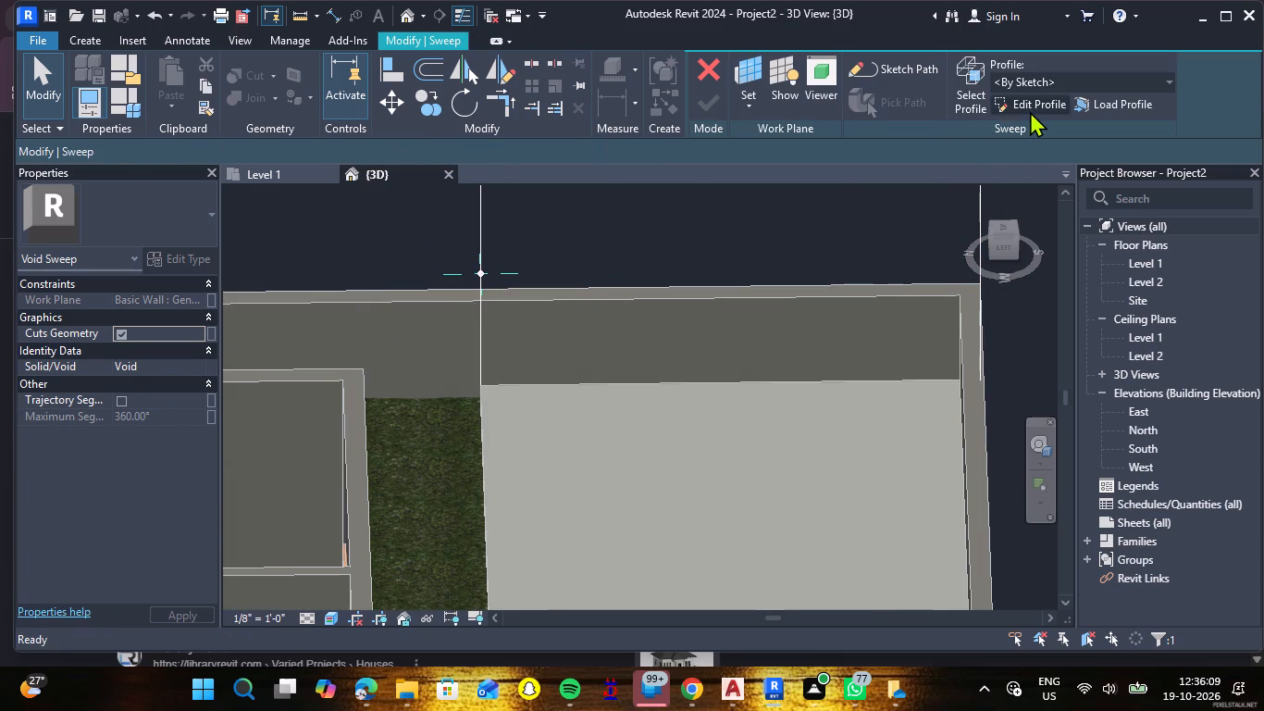
# Open the void sweep's profile for sketching.
pyautogui.click(1030, 111)
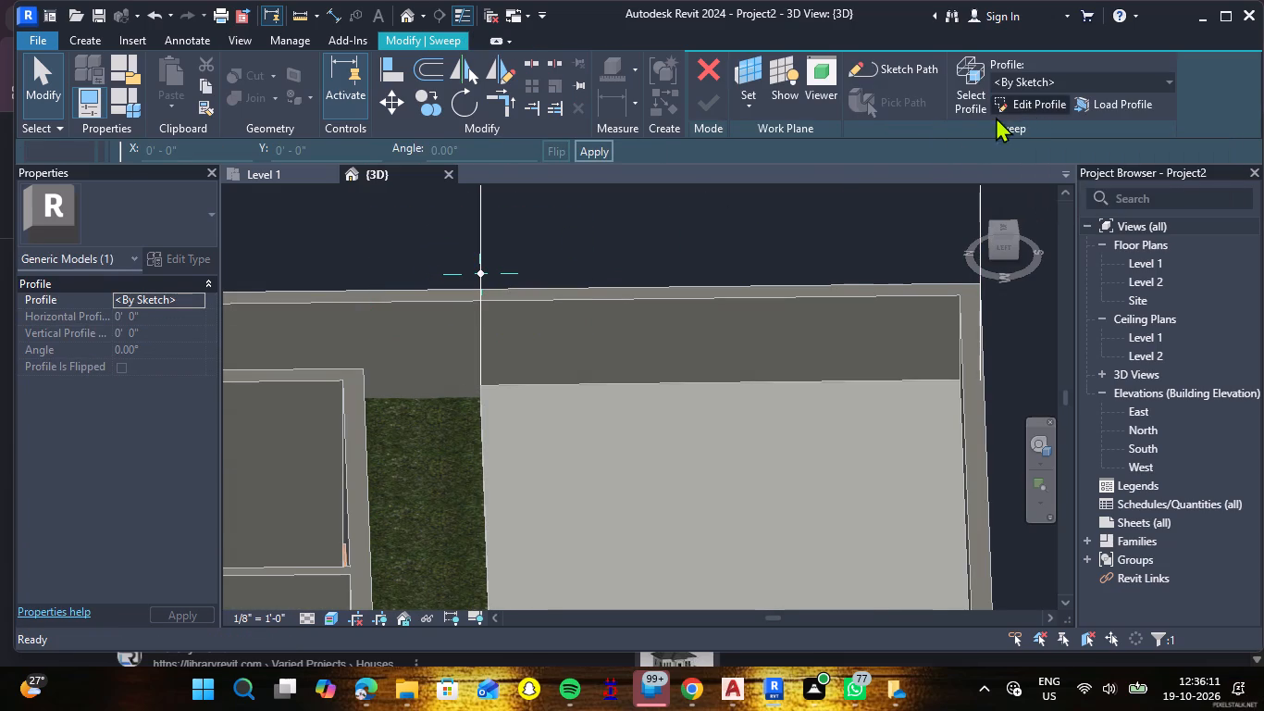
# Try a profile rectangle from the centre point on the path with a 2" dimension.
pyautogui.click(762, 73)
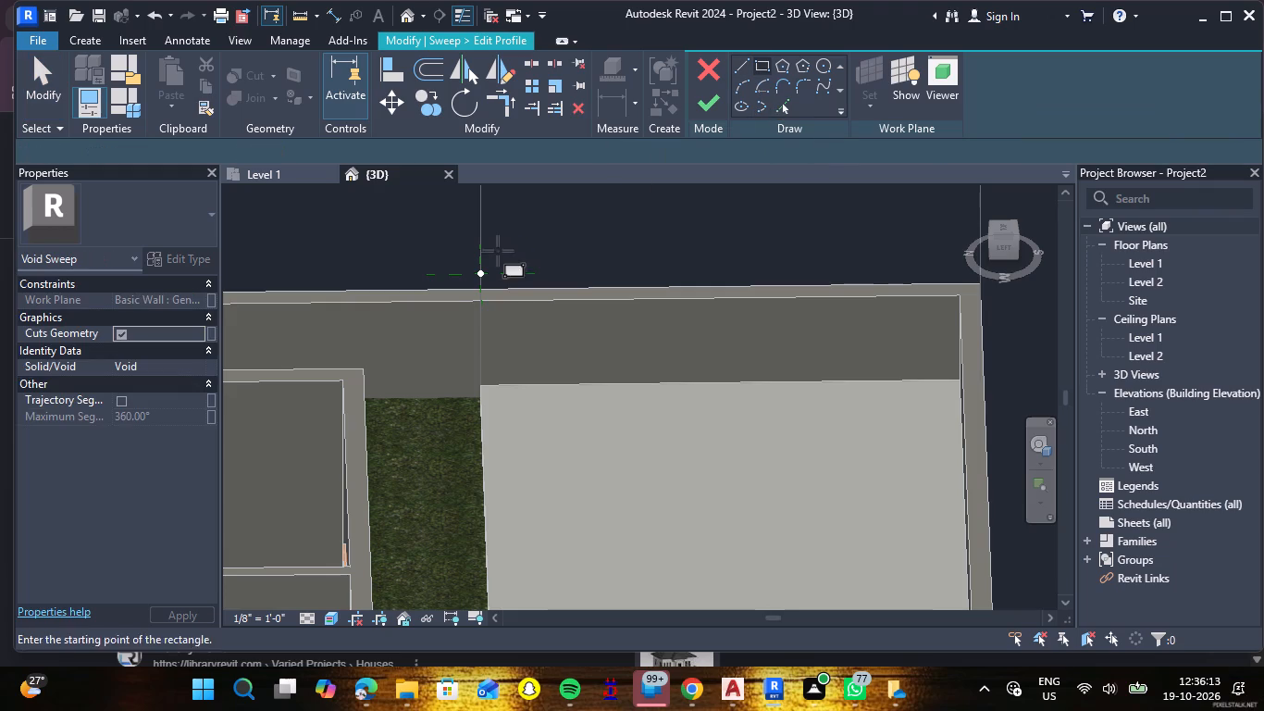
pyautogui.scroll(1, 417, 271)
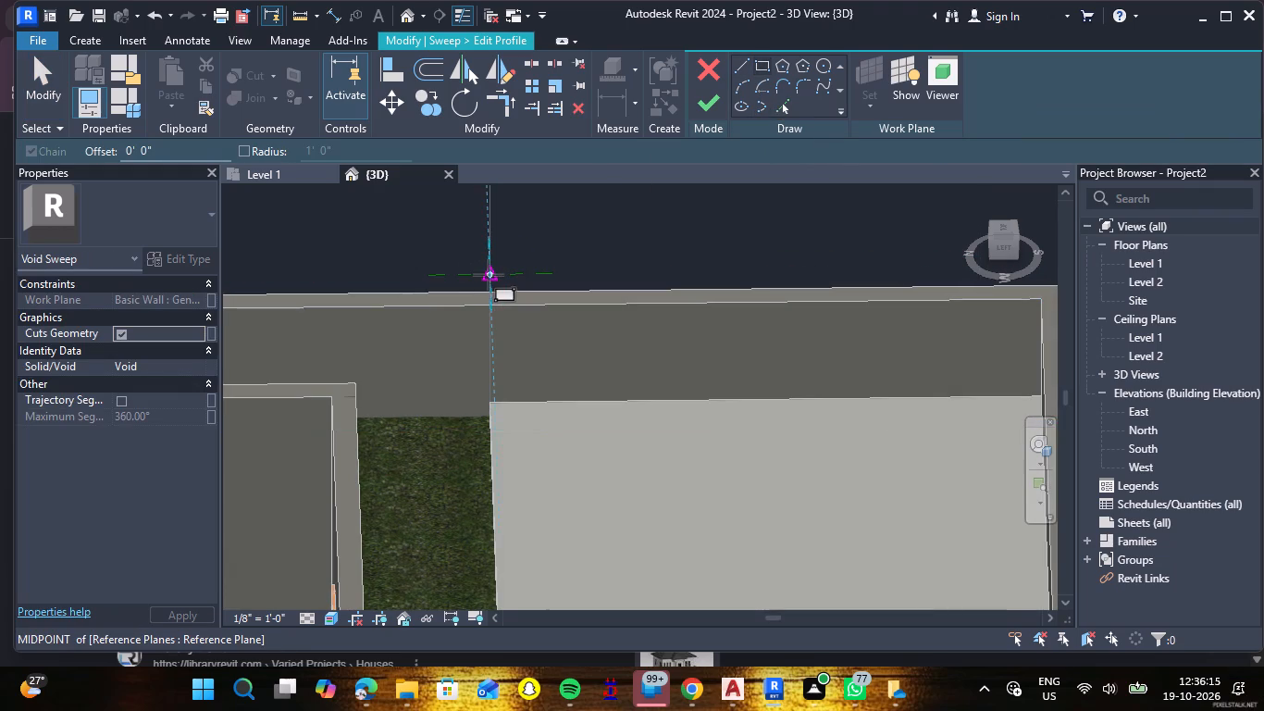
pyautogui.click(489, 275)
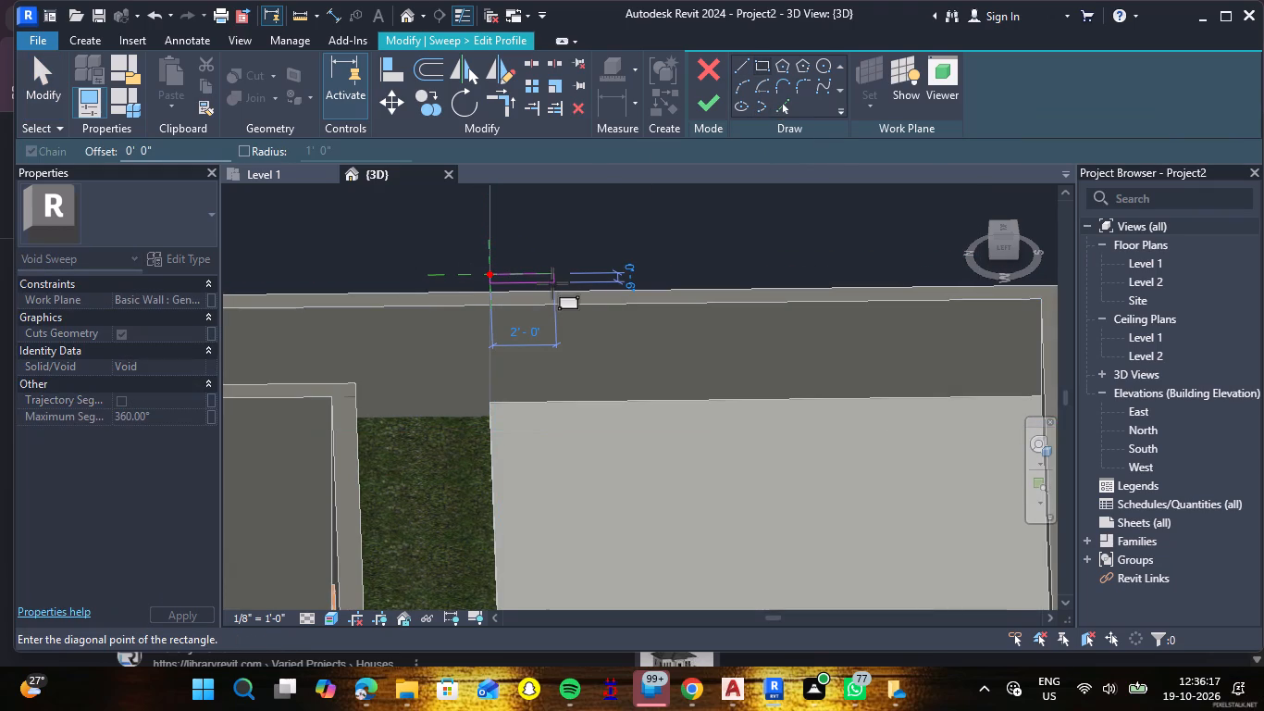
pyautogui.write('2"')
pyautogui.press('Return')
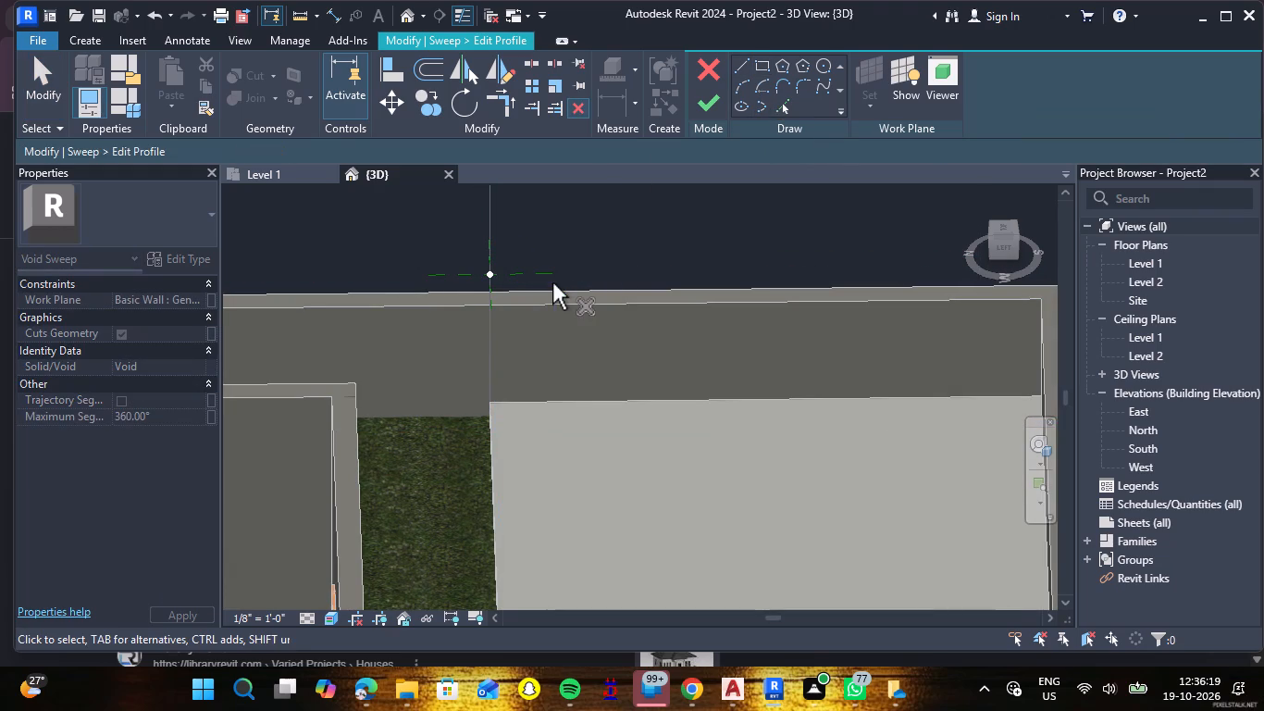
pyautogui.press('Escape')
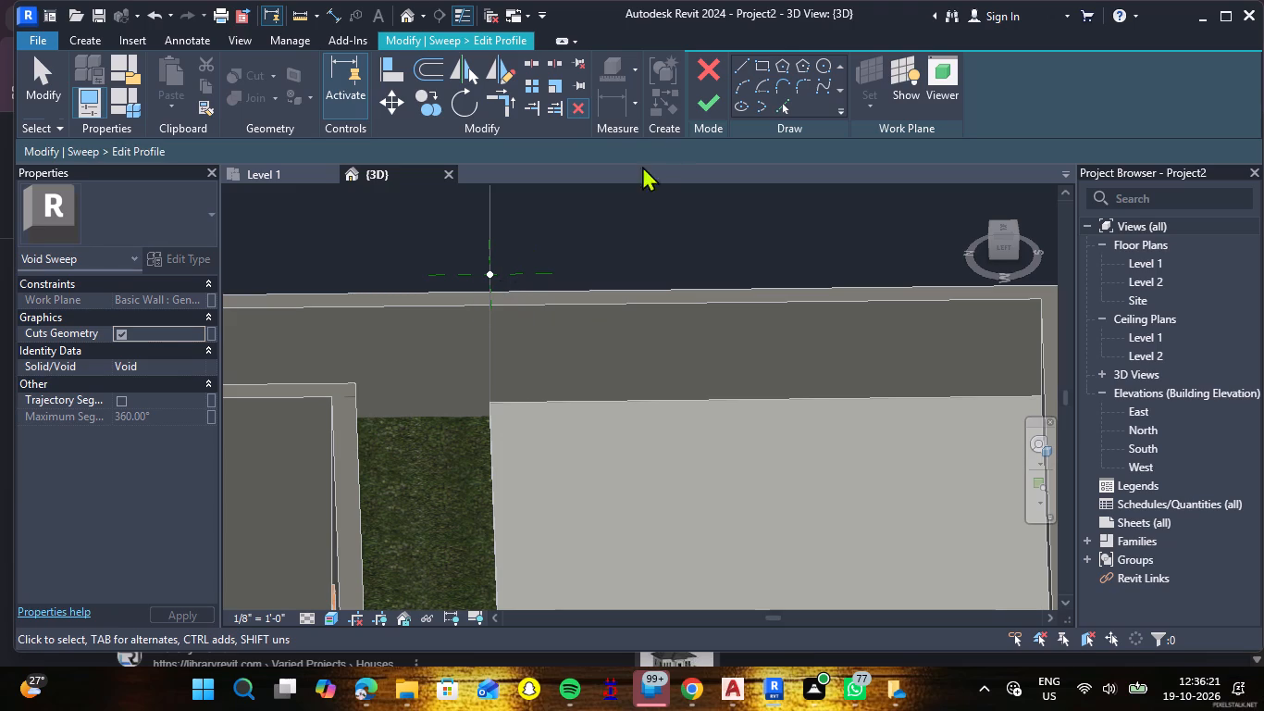
# Sketch a small profile rectangle about 10" wide from the centre point on the path, and finish the profile.
pyautogui.click(757, 67)
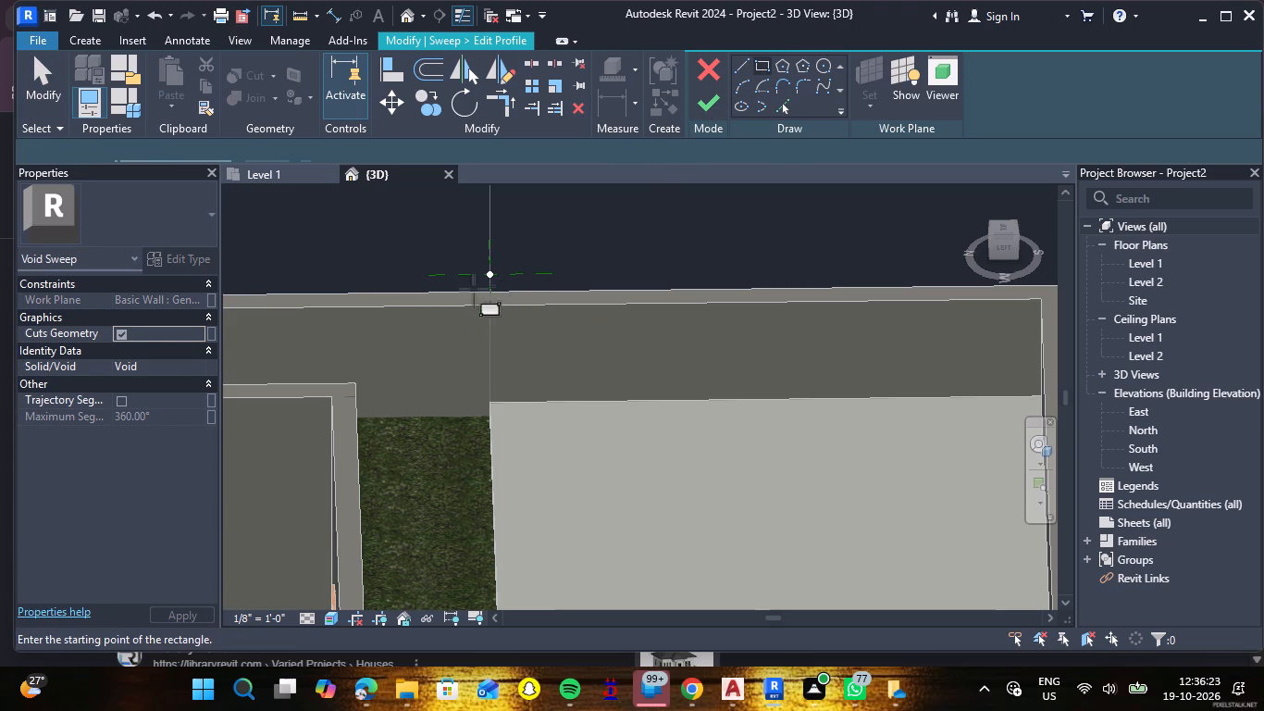
pyautogui.click(493, 279)
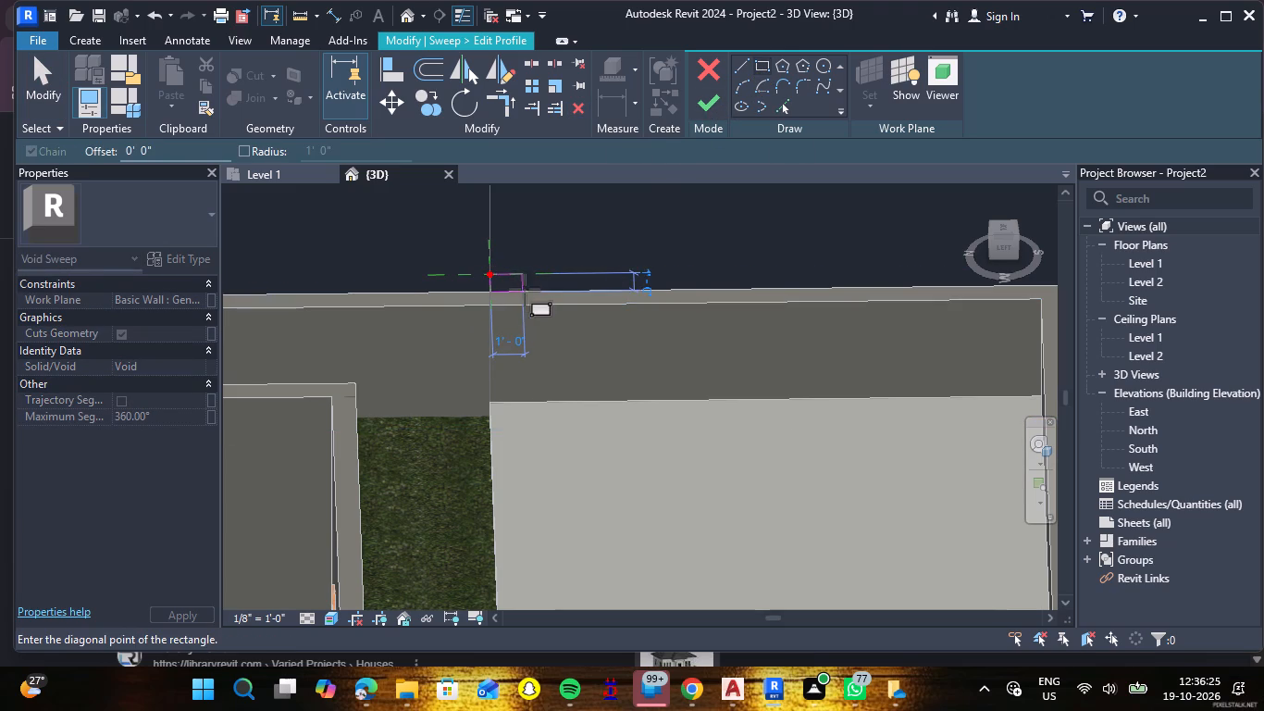
pyautogui.scroll(3, 528, 281)
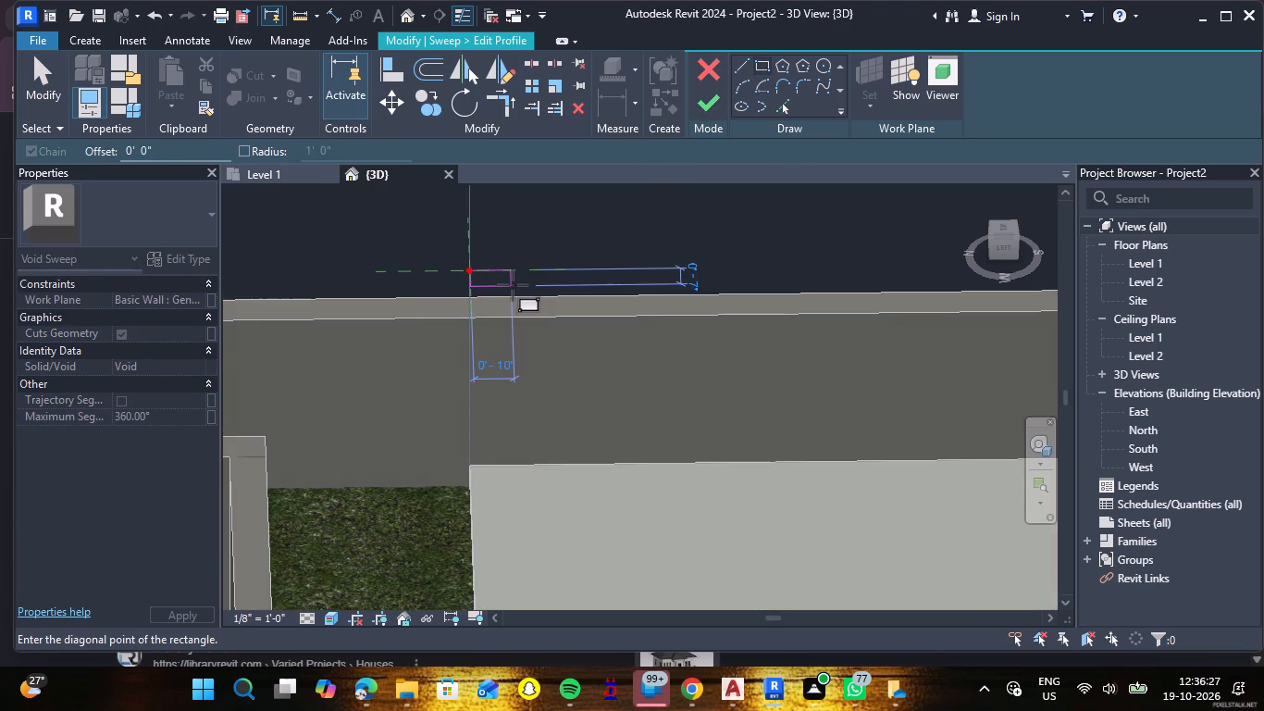
pyautogui.click(513, 285)
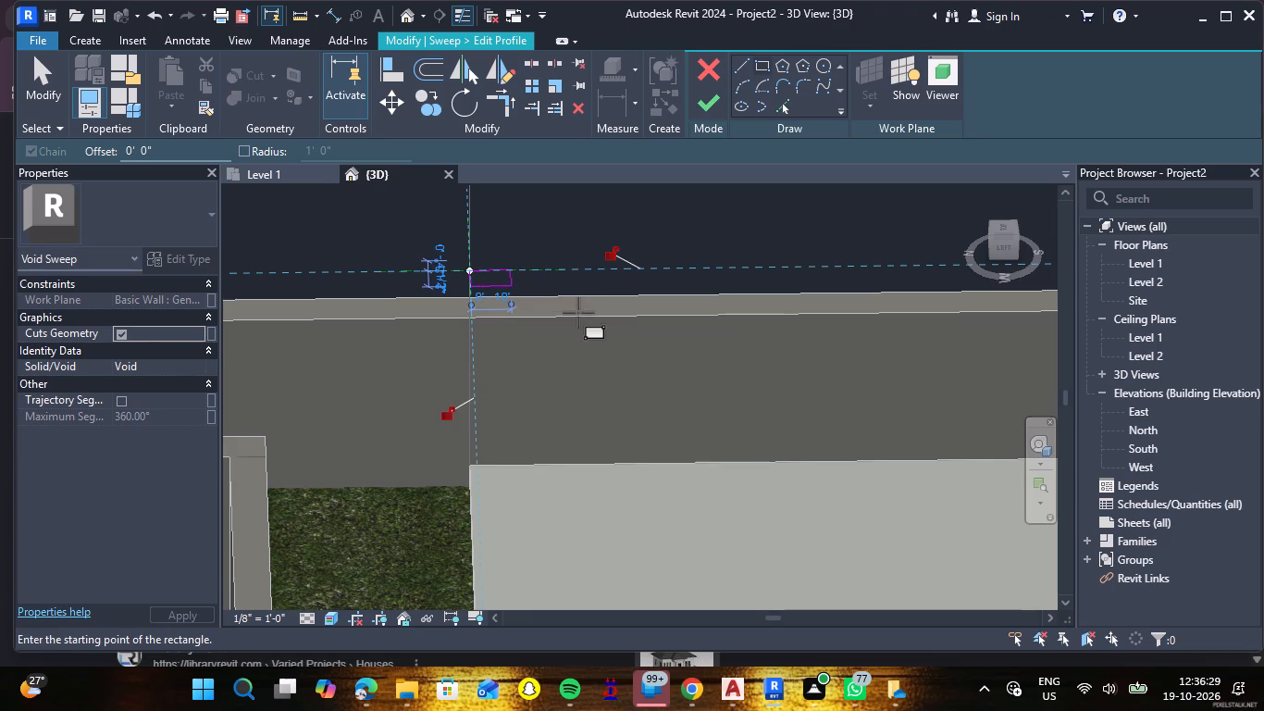
pyautogui.scroll(-7, 578, 313)
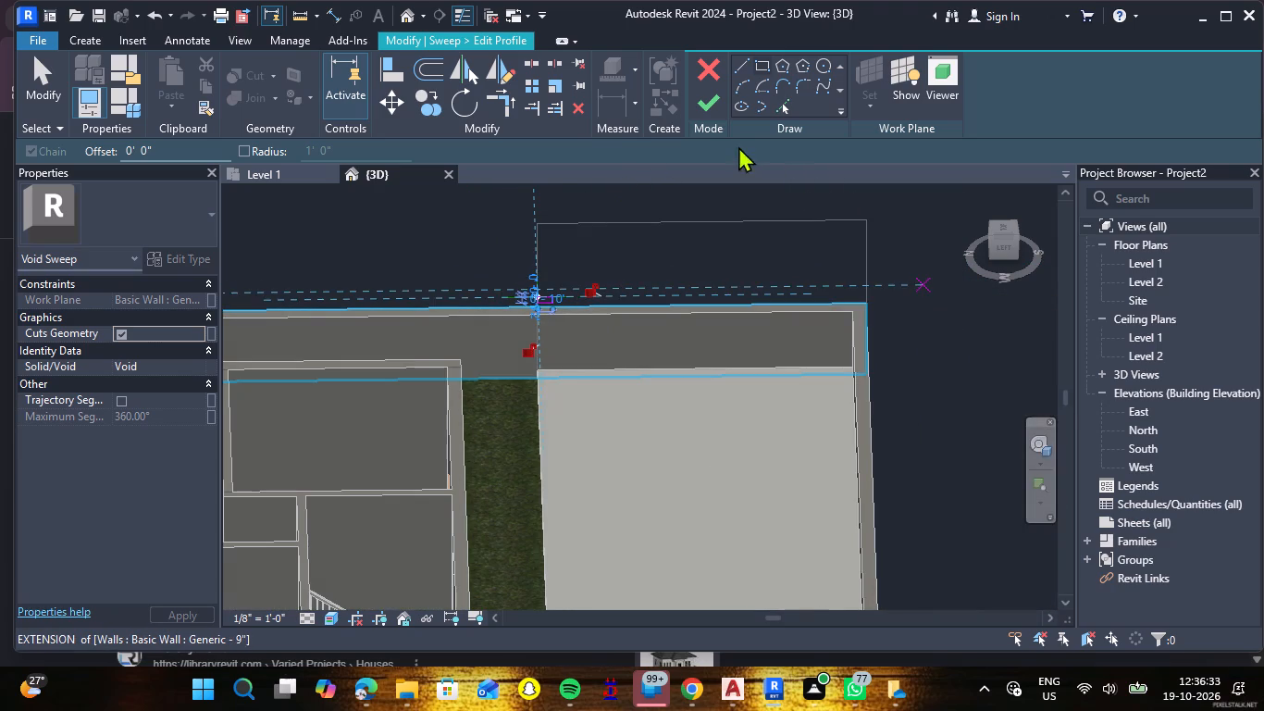
pyautogui.click(700, 110)
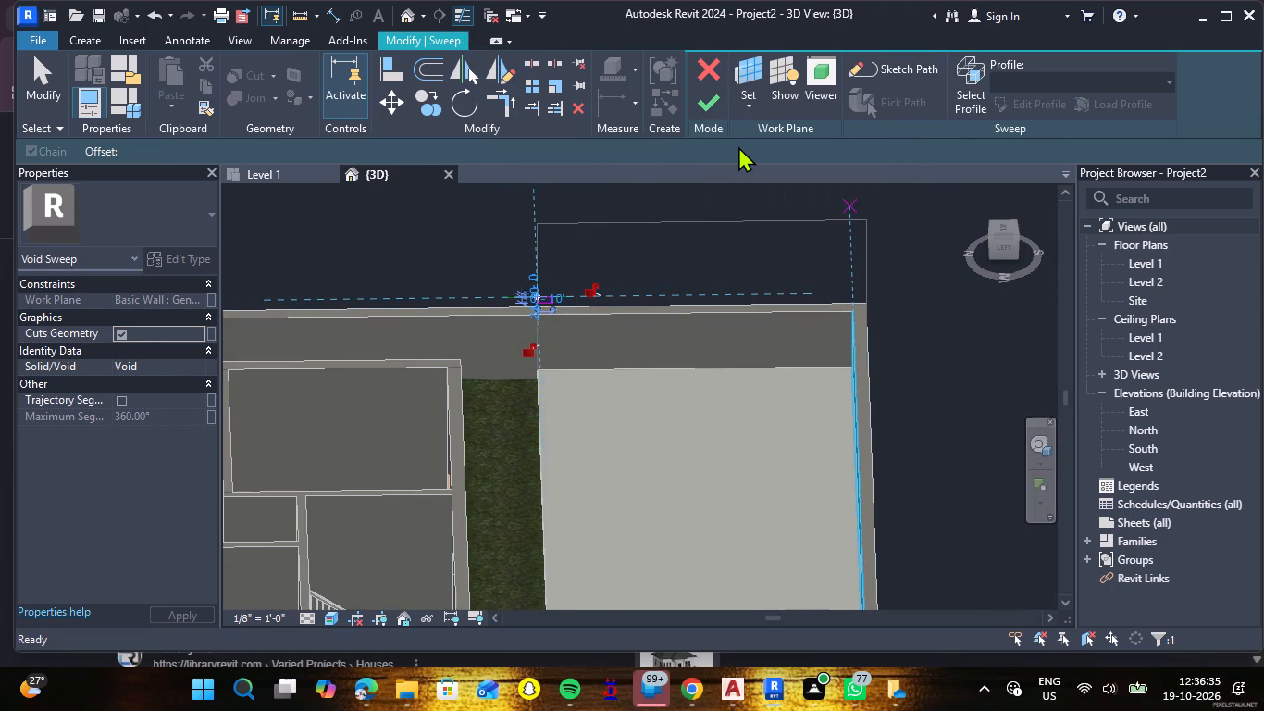
# Finish the void sweep along the three-sided path and inspect the resulting frame over the slab.
pyautogui.scroll(2, 509, 304)
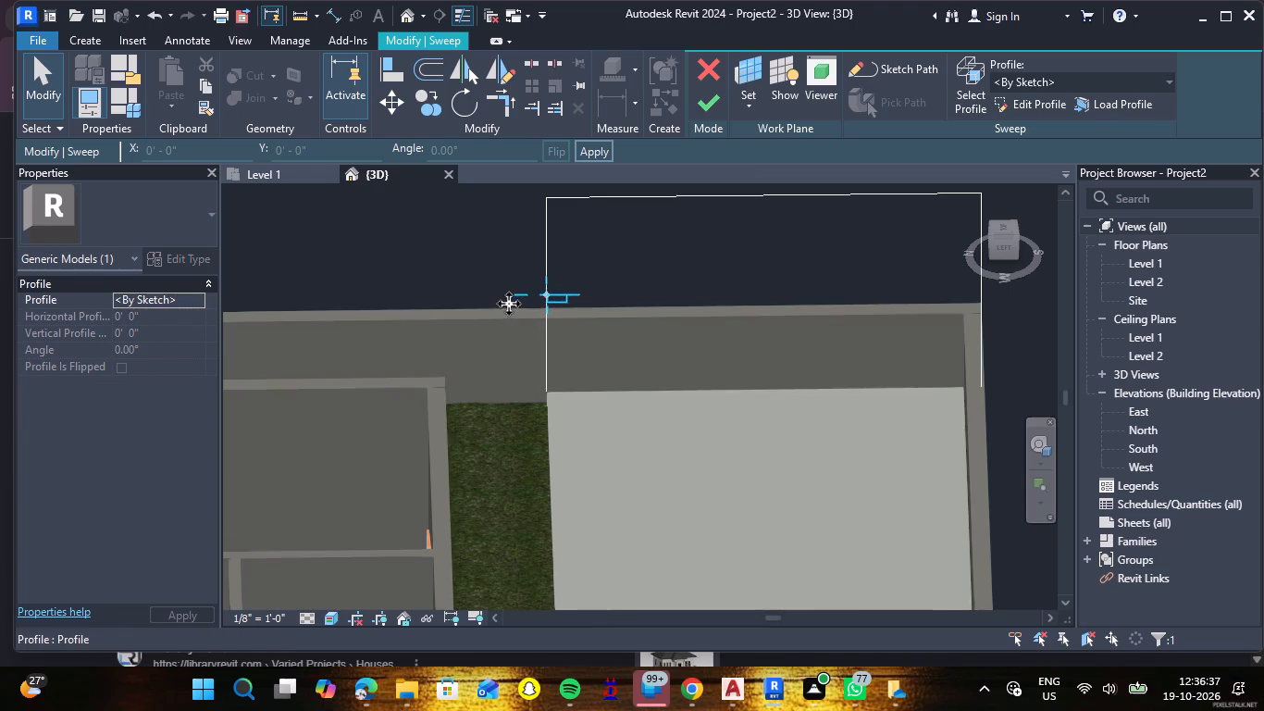
pyautogui.keyDown('shift'); pyautogui.moveTo(577, 320); pyautogui.dragTo(834, 333, button='middle'); pyautogui.keyUp('shift')
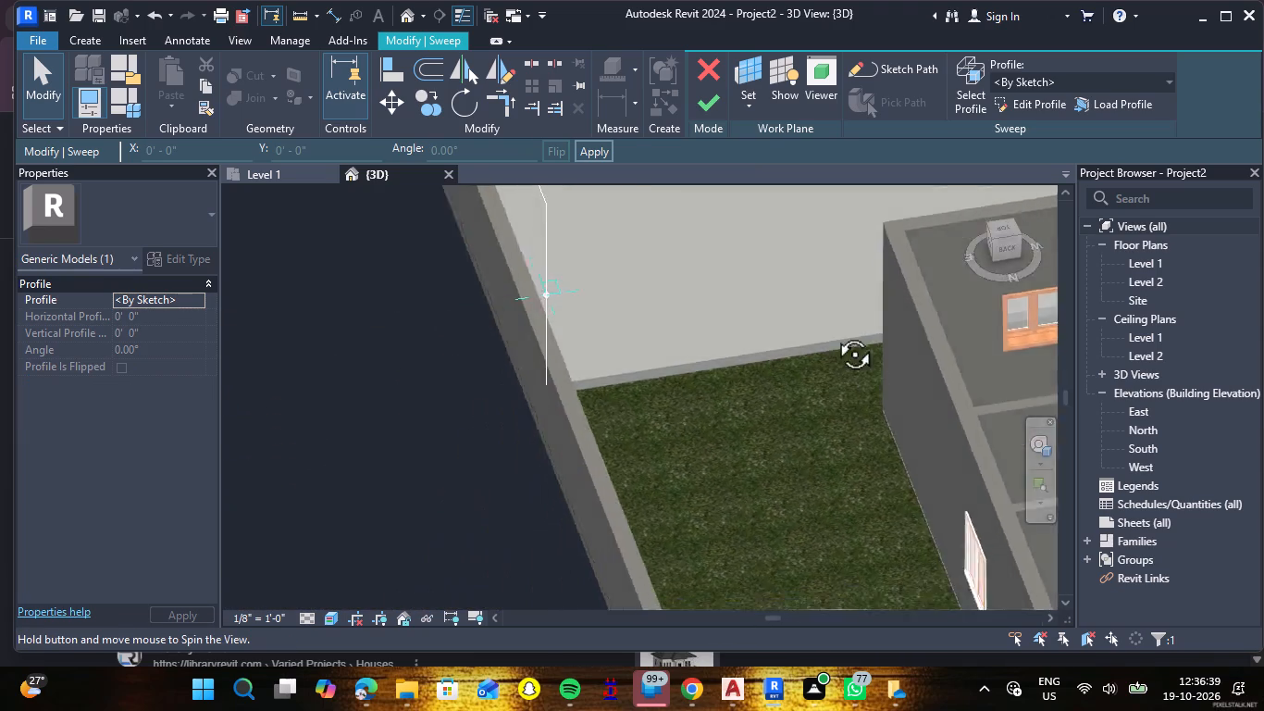
pyautogui.keyDown('shift'); pyautogui.moveTo(834, 333); pyautogui.dragTo(585, 310, button='middle'); pyautogui.keyUp('shift')
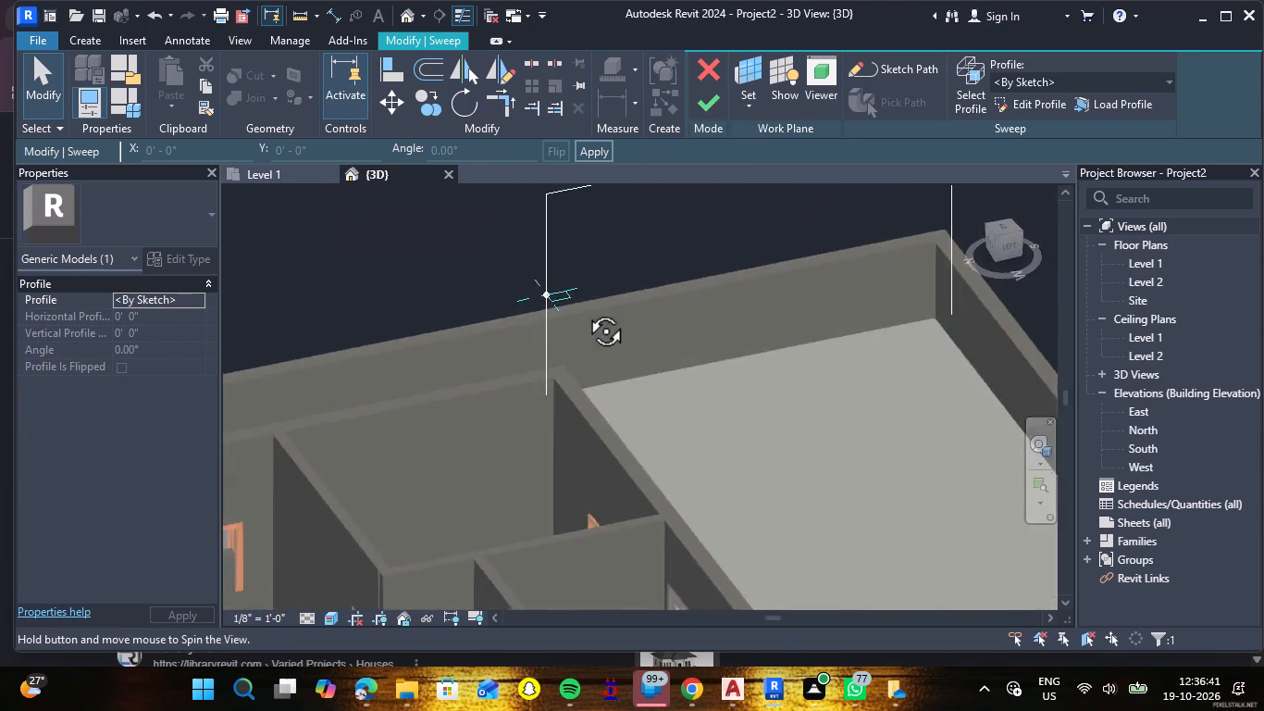
pyautogui.keyDown('shift'); pyautogui.moveTo(585, 310); pyautogui.dragTo(583, 310, button='middle'); pyautogui.keyUp('shift')
pyautogui.scroll(-2, 583, 310)
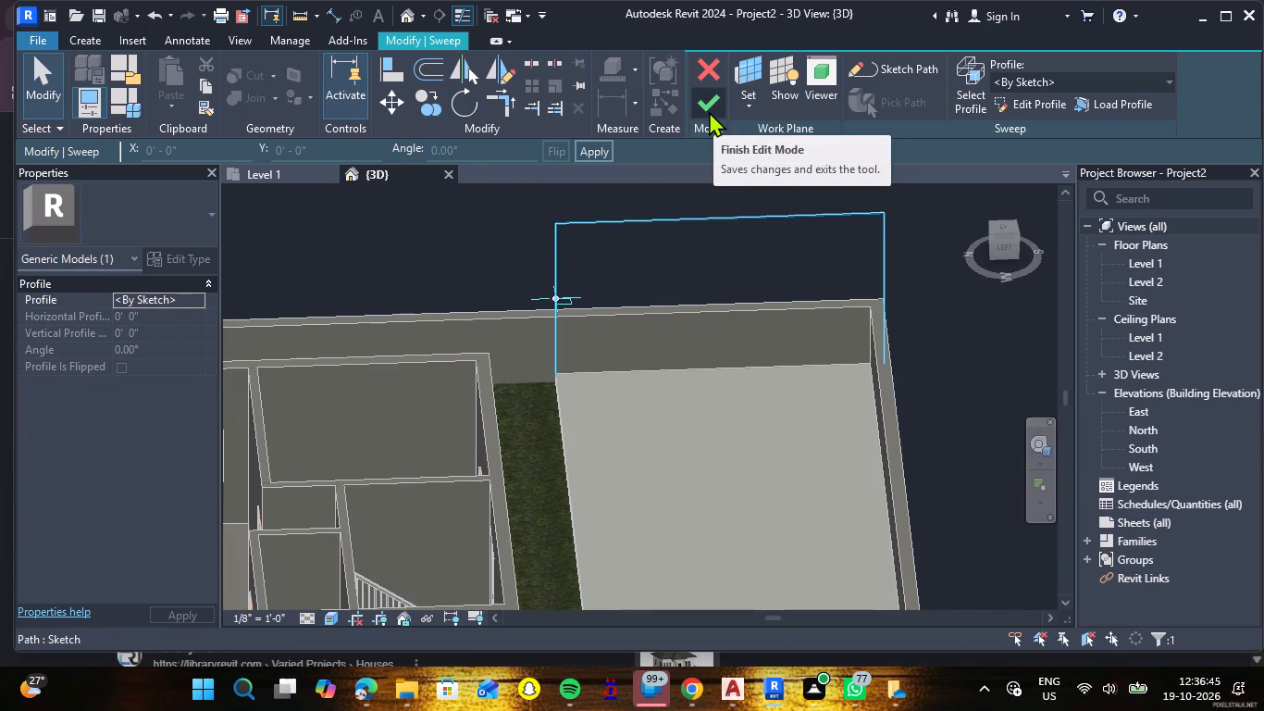
pyautogui.click(709, 111)
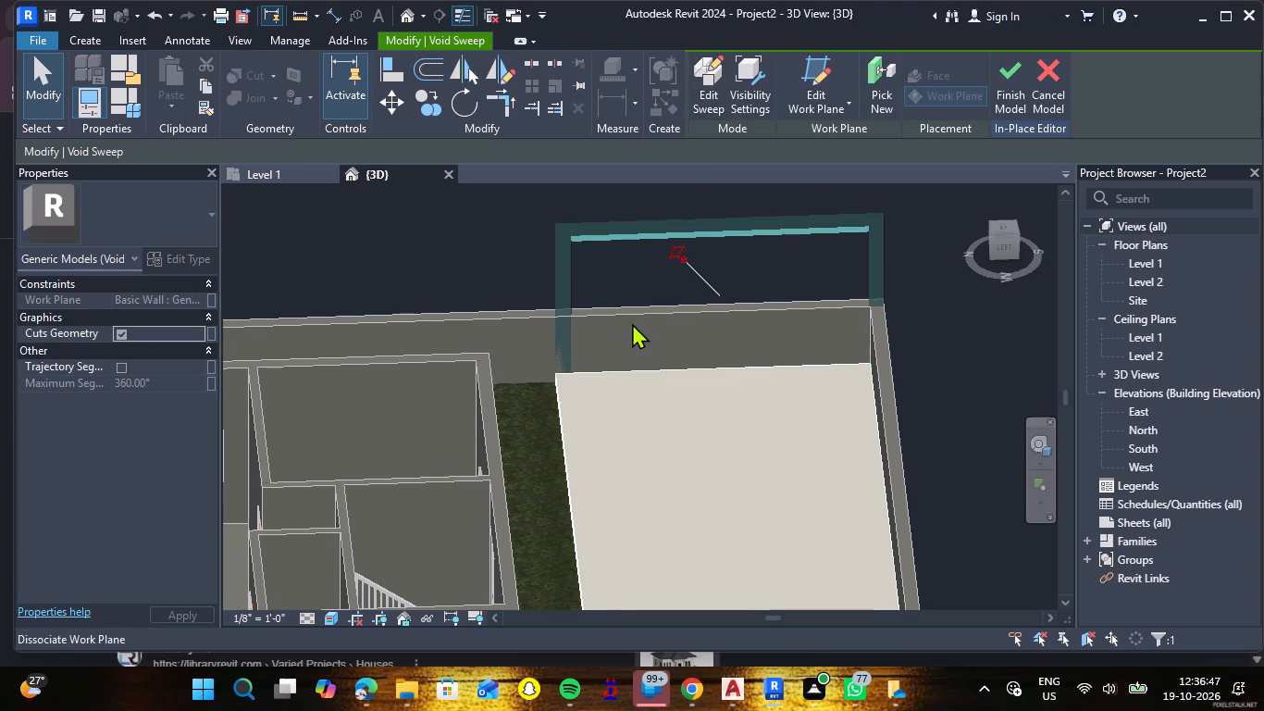
pyautogui.scroll(6, 627, 218)
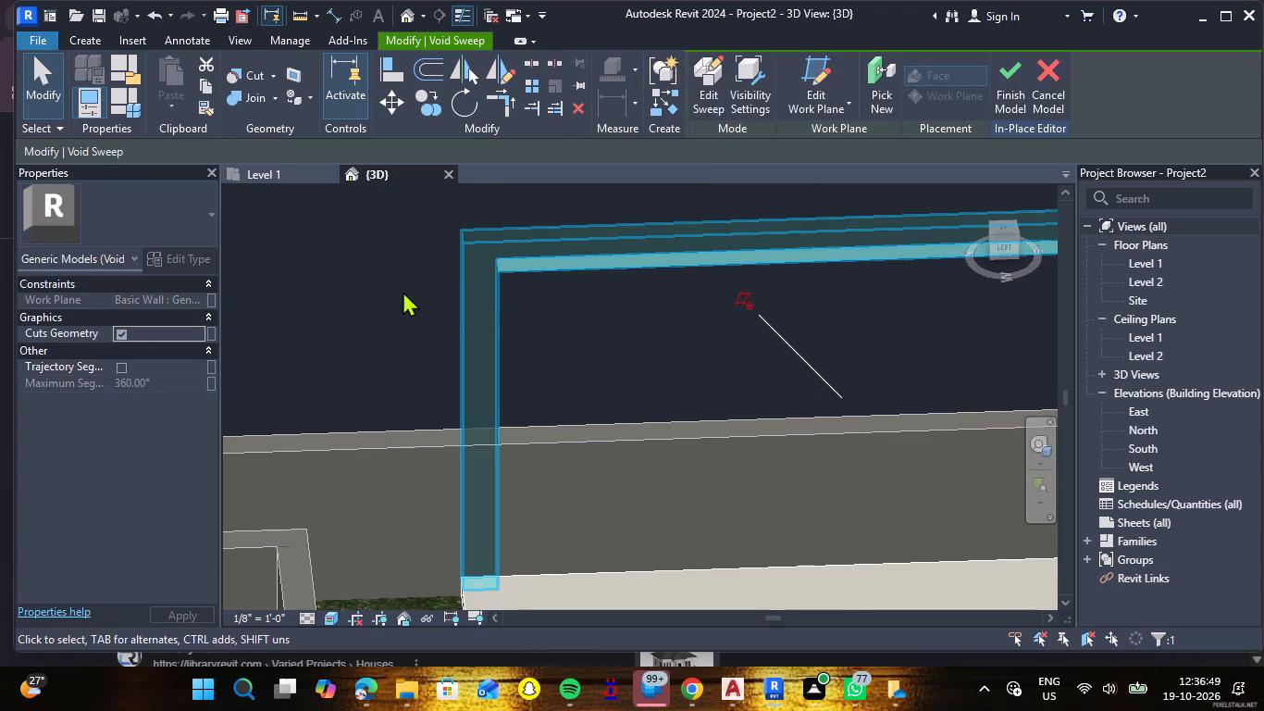
pyautogui.keyDown('shift'); pyautogui.moveTo(366, 286); pyautogui.dragTo(564, 286, button='middle'); pyautogui.keyUp('shift')
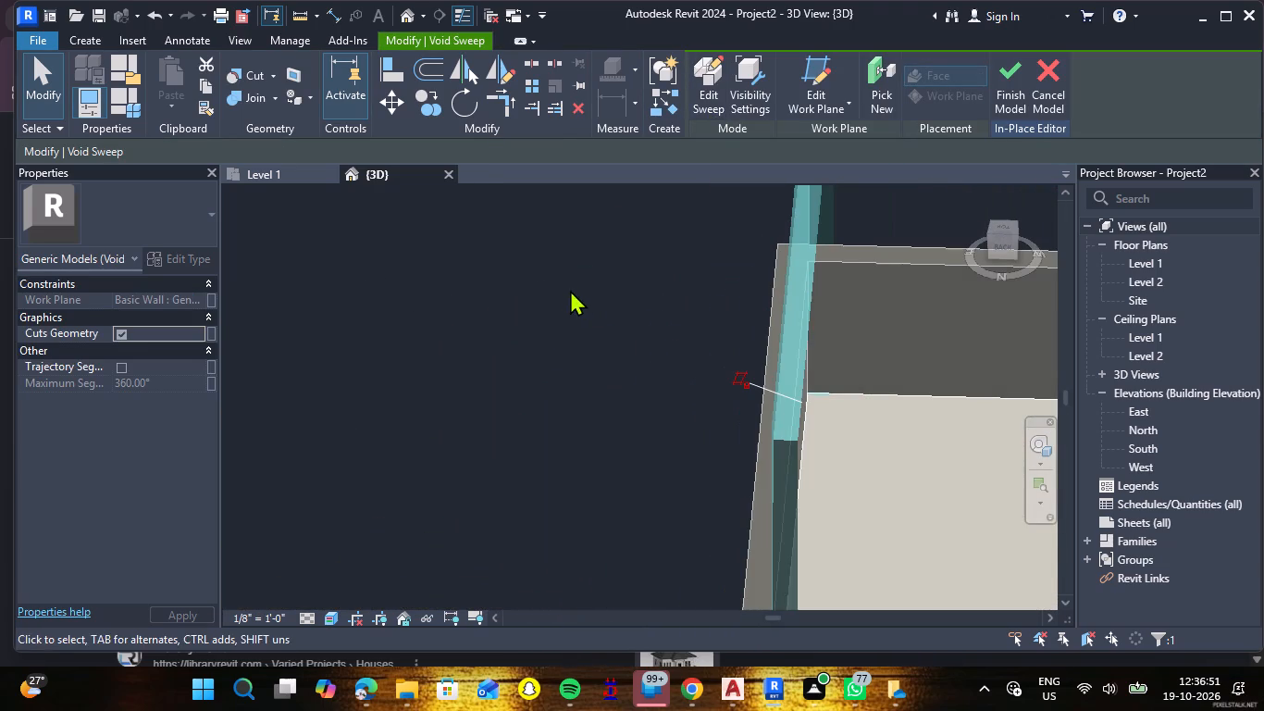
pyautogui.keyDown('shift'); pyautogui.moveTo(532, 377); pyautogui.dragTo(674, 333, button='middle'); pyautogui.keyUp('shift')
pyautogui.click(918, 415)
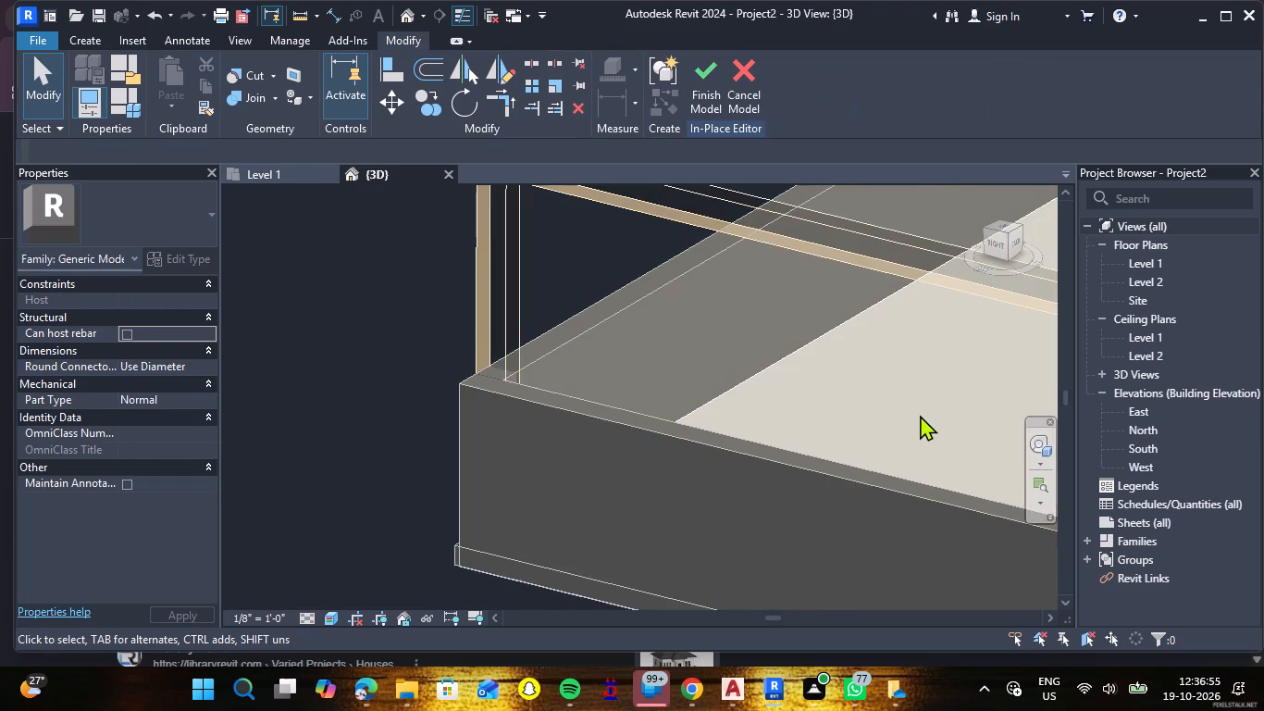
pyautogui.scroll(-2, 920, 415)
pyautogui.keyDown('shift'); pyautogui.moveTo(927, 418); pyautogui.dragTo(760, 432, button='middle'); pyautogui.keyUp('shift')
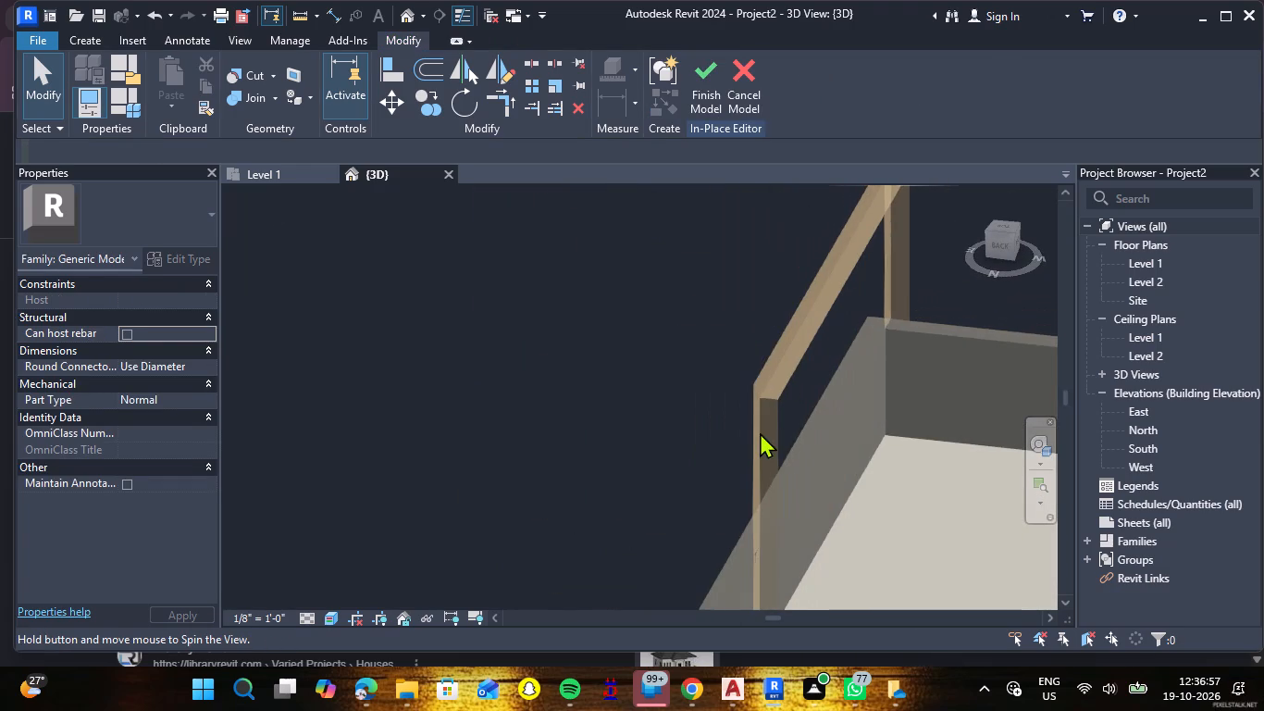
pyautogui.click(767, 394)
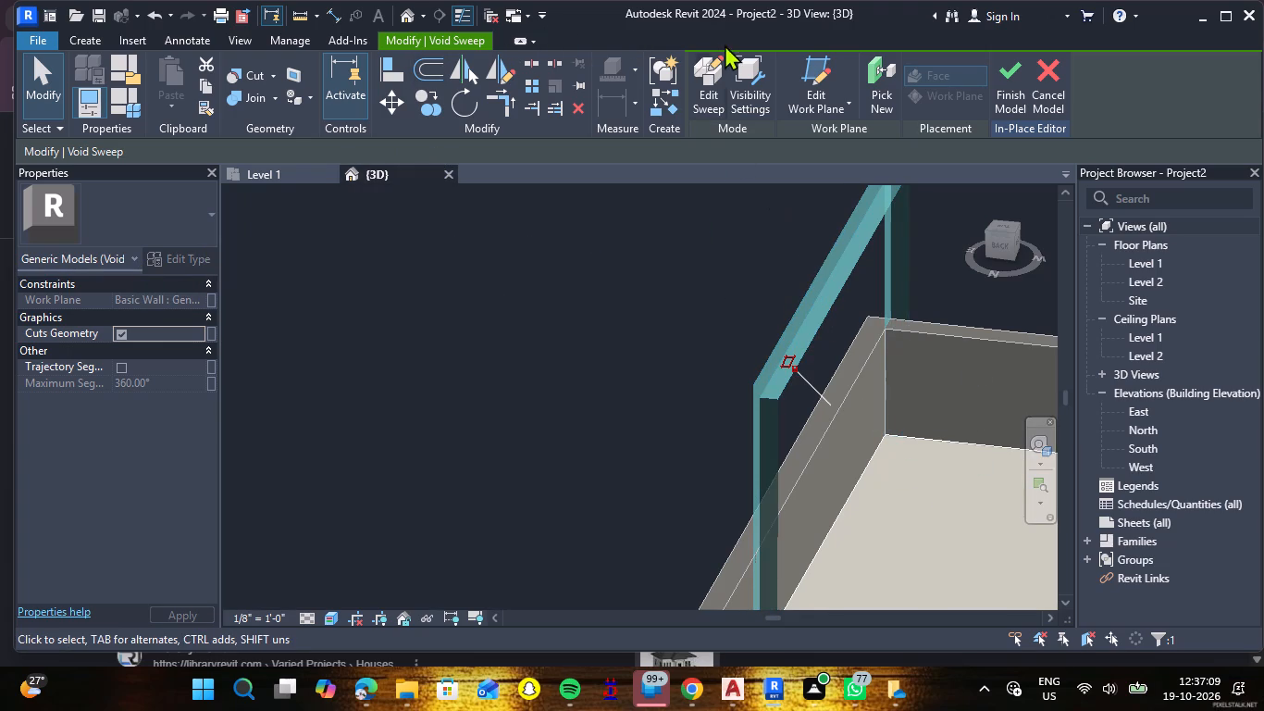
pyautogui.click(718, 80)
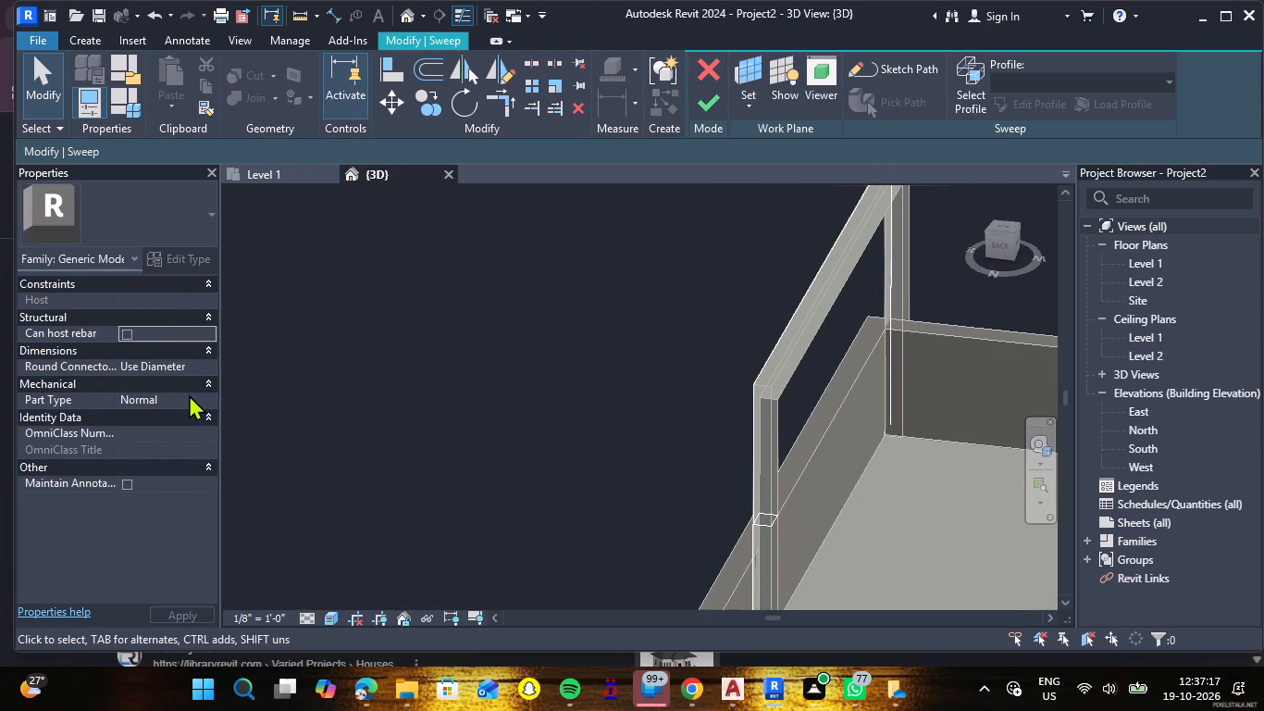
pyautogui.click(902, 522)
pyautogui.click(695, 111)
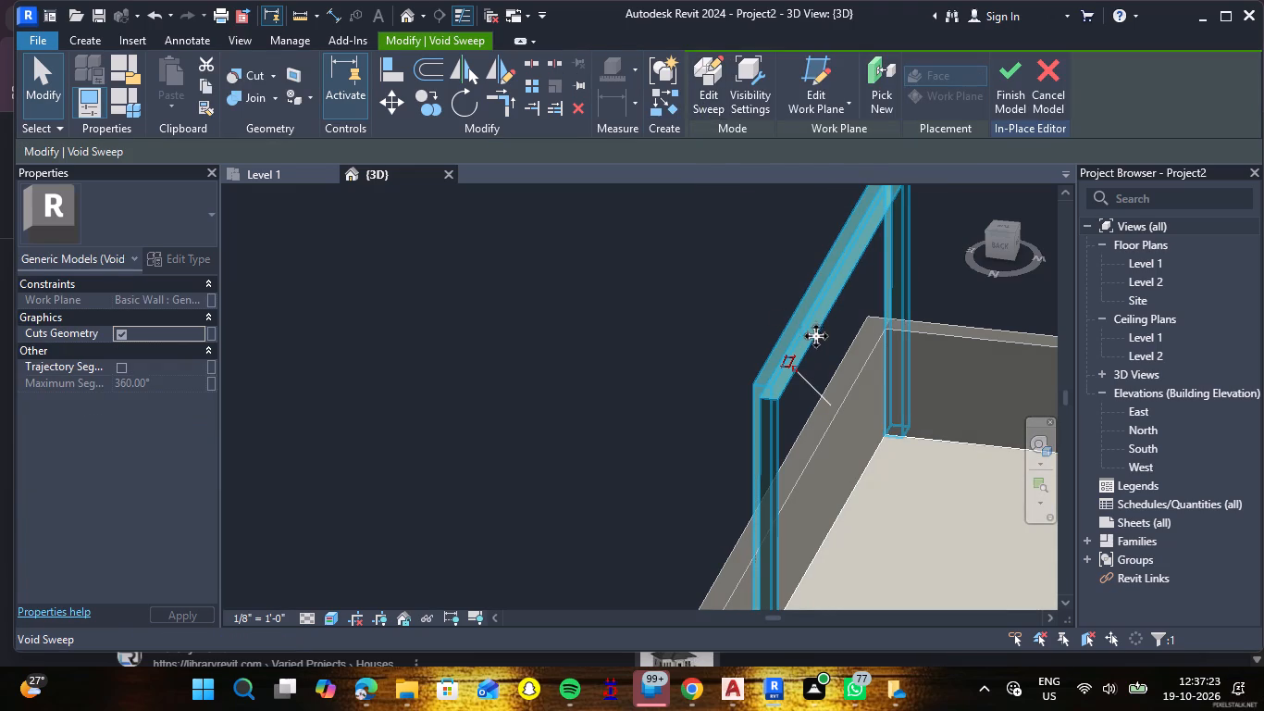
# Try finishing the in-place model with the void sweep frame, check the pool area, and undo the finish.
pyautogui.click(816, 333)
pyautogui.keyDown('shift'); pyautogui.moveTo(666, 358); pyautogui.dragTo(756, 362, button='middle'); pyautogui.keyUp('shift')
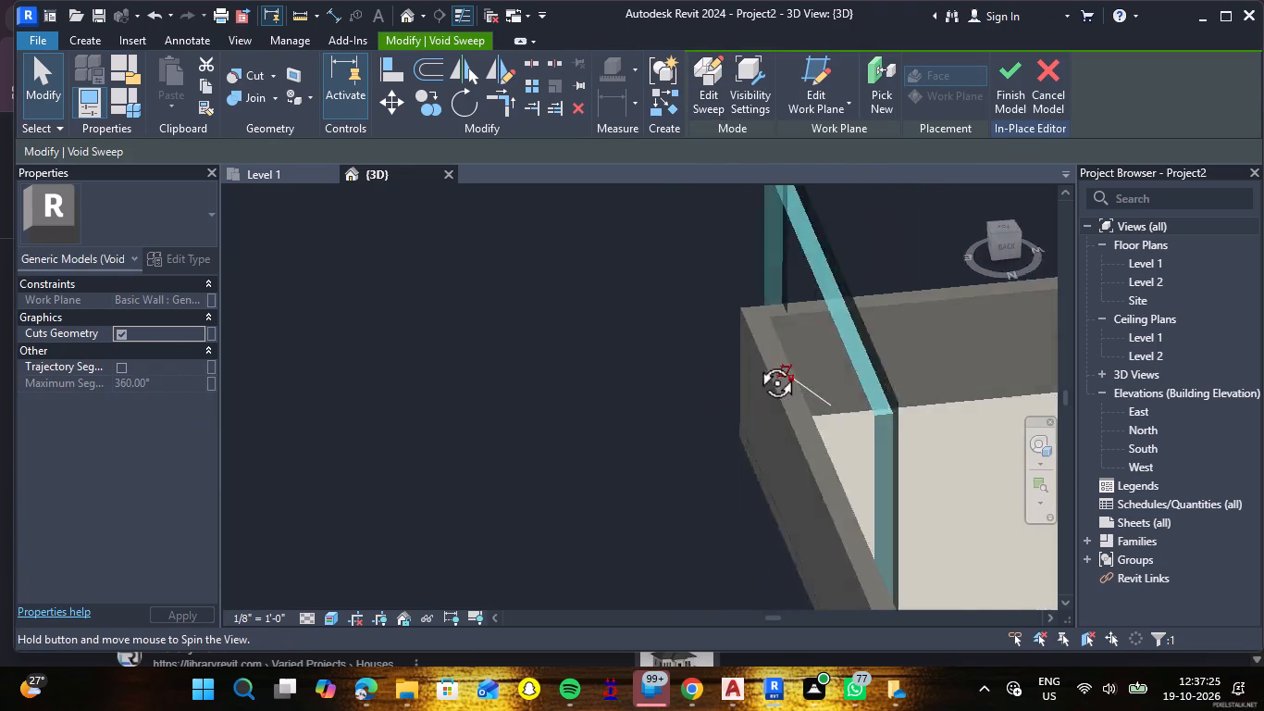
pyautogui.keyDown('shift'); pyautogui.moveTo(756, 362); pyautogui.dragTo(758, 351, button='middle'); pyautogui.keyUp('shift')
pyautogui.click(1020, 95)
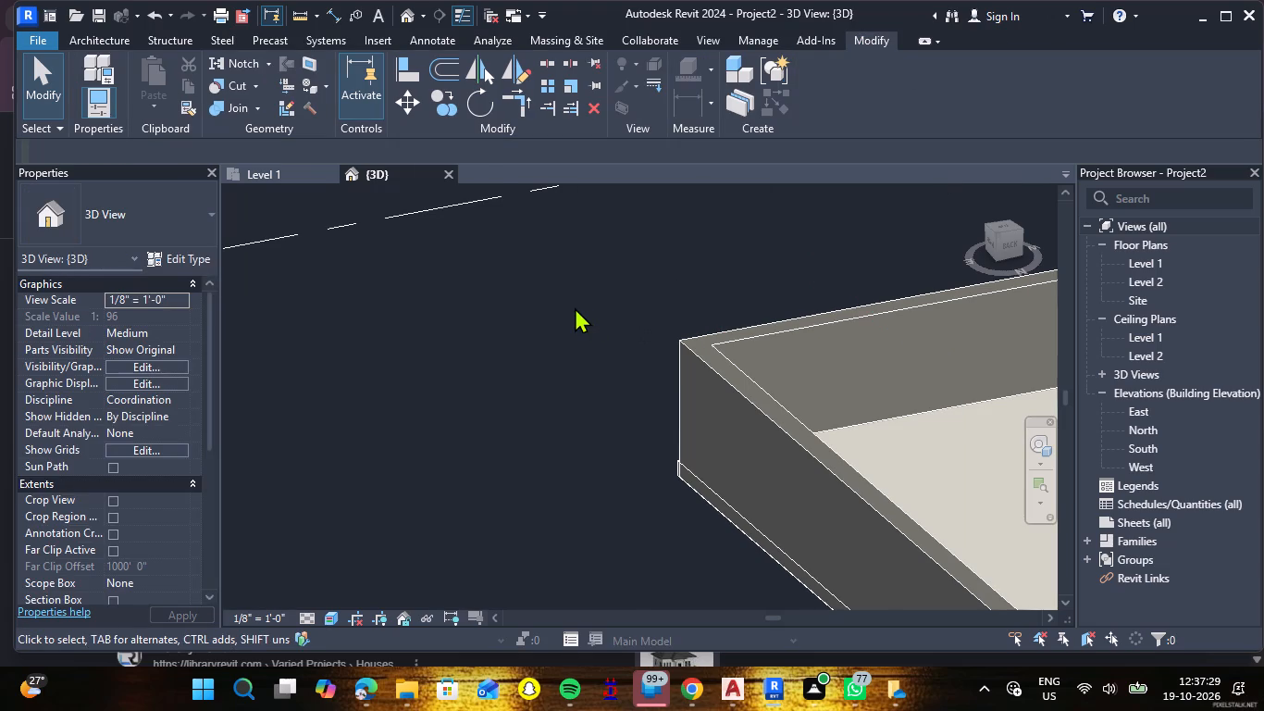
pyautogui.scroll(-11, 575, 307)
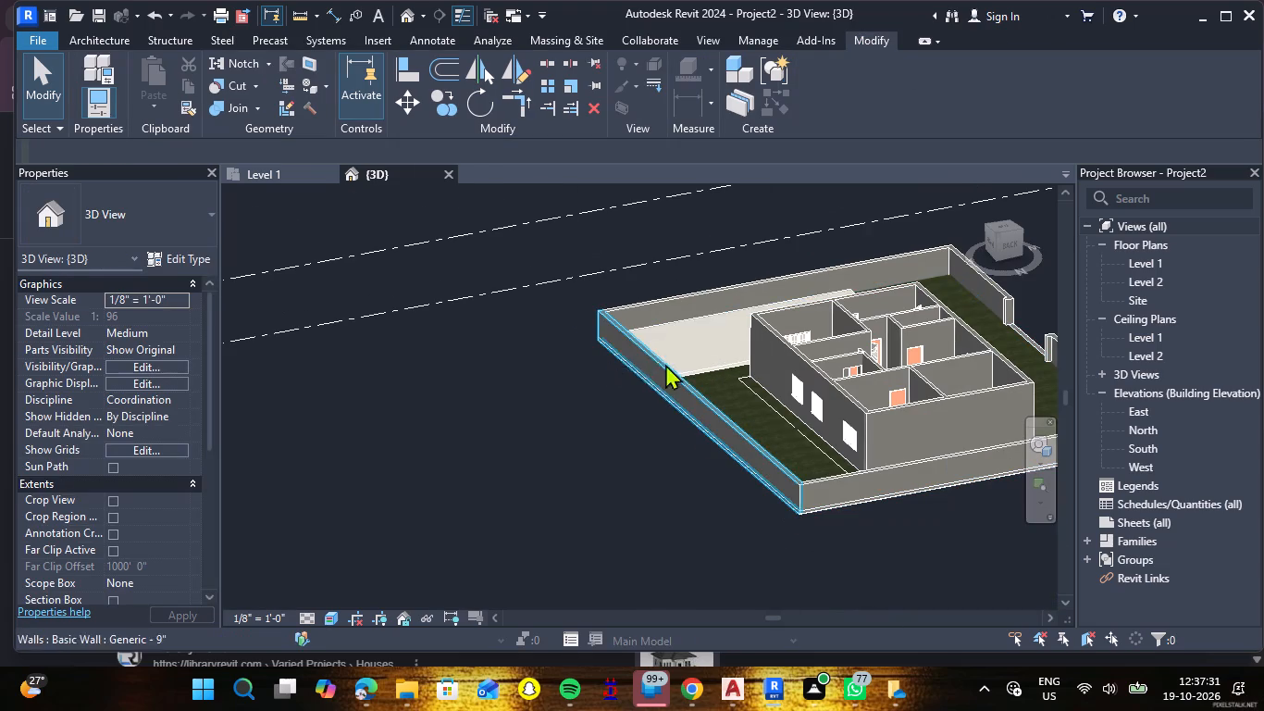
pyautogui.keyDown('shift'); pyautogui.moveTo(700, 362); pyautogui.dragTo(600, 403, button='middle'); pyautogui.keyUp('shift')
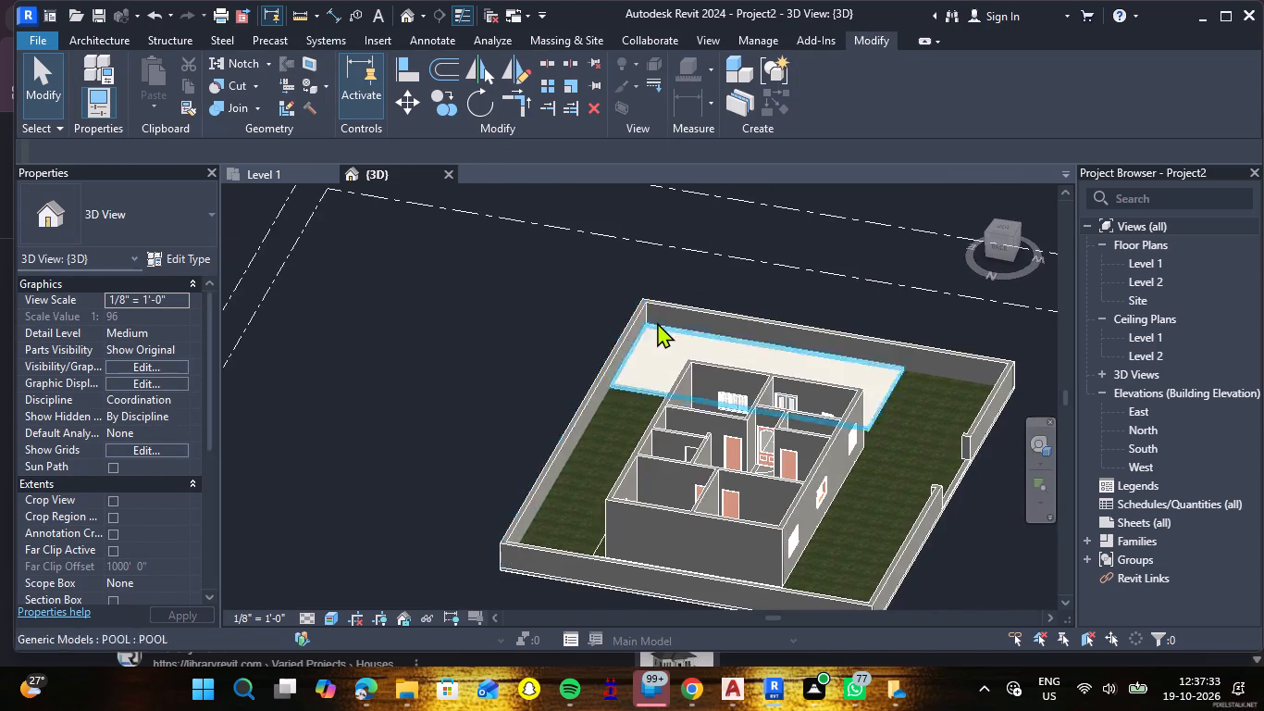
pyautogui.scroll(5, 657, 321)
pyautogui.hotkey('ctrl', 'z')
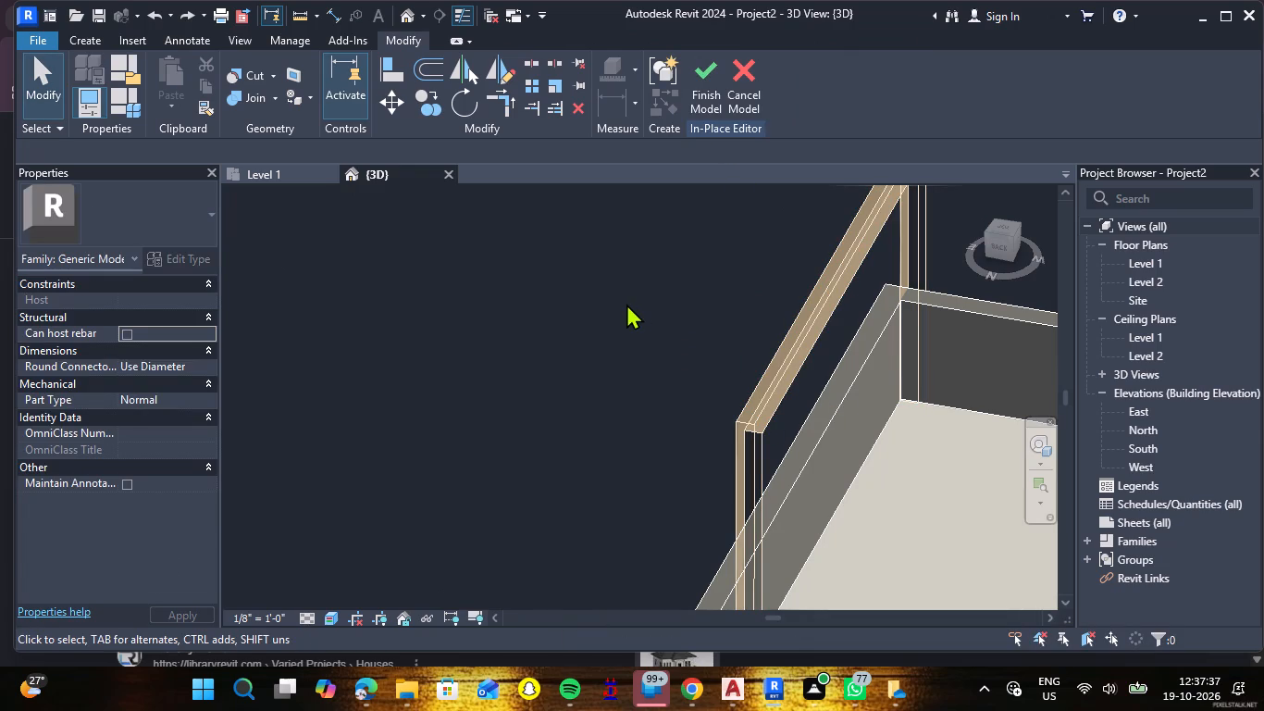
# Start the Paint tool for the void sweep frame and search the project materials for STEEL.
pyautogui.click(626, 304)
pyautogui.doubleClick(792, 368)
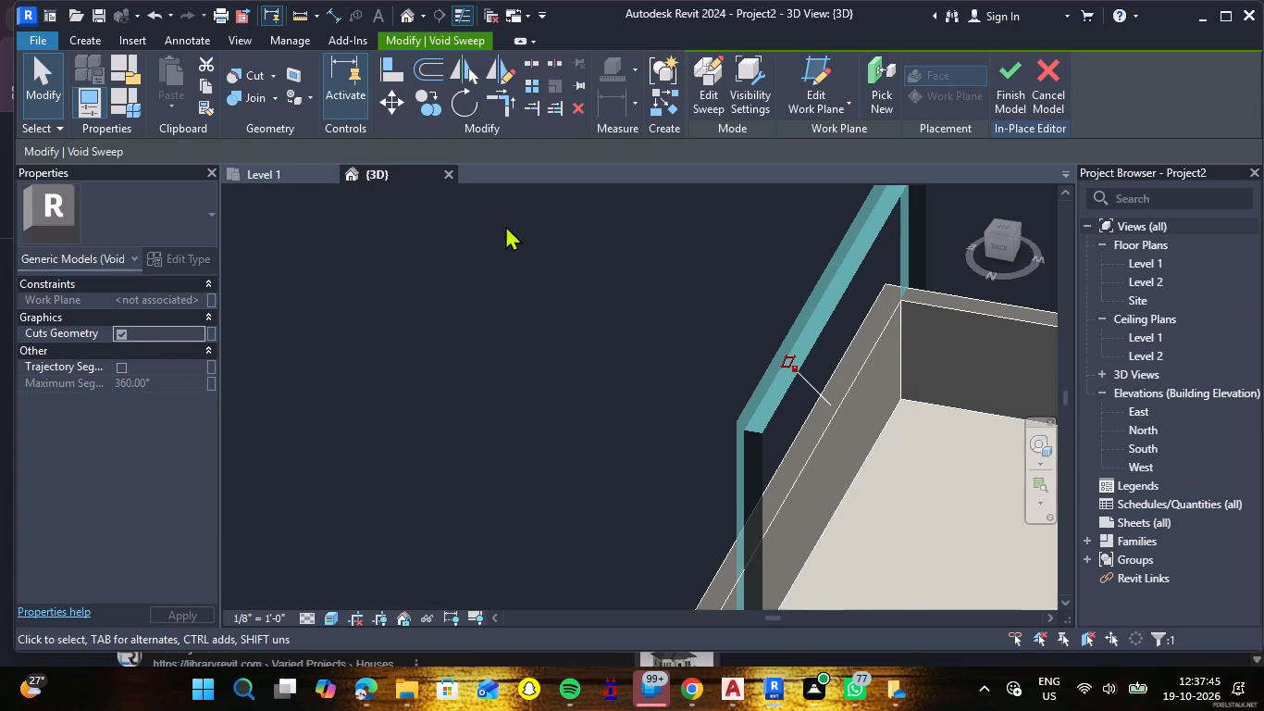
pyautogui.click(451, 44)
pyautogui.click(440, 36)
pyautogui.click(295, 99)
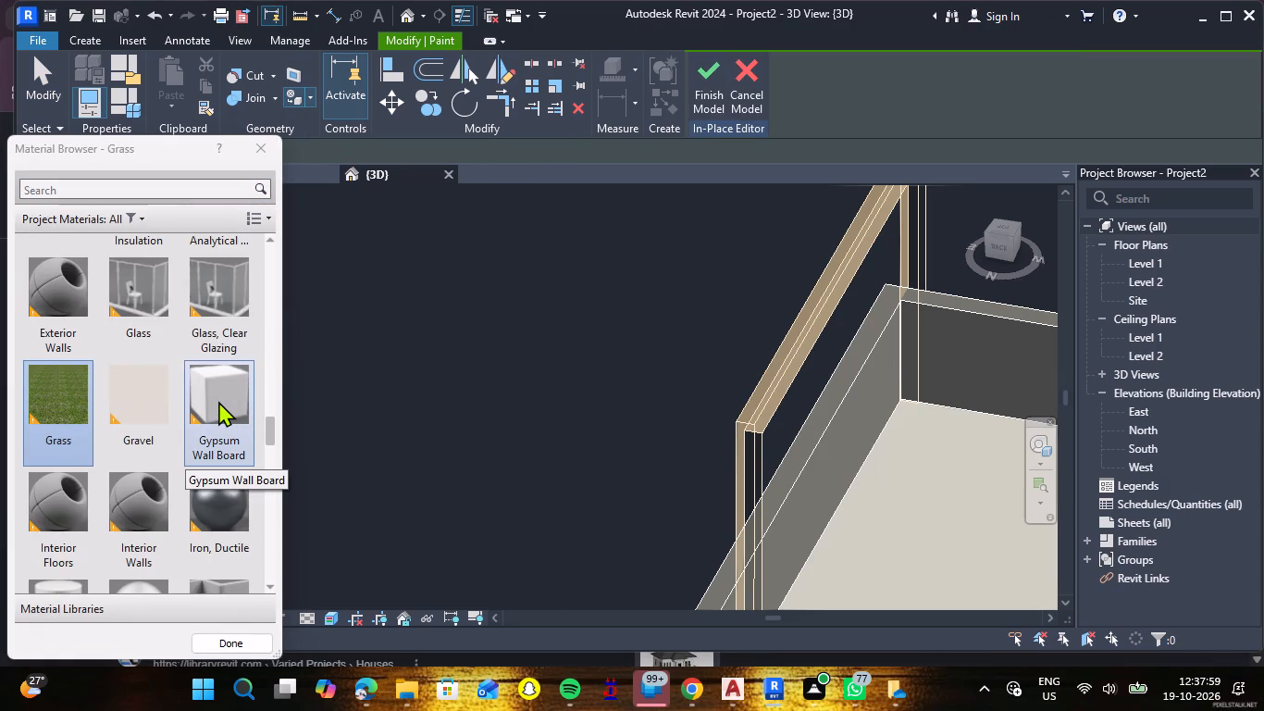
pyautogui.write('STEEL')
pyautogui.click(91, 193)
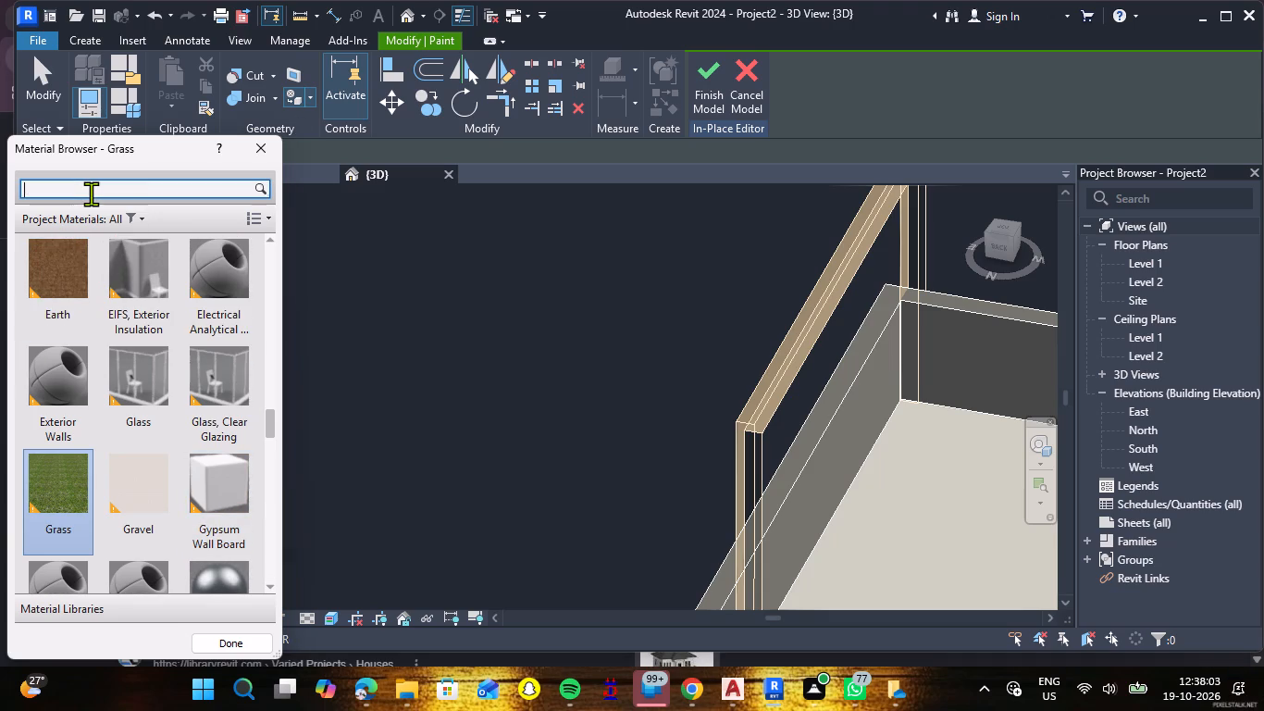
pyautogui.write('STEEL')
pyautogui.scroll(-3, 139, 376)
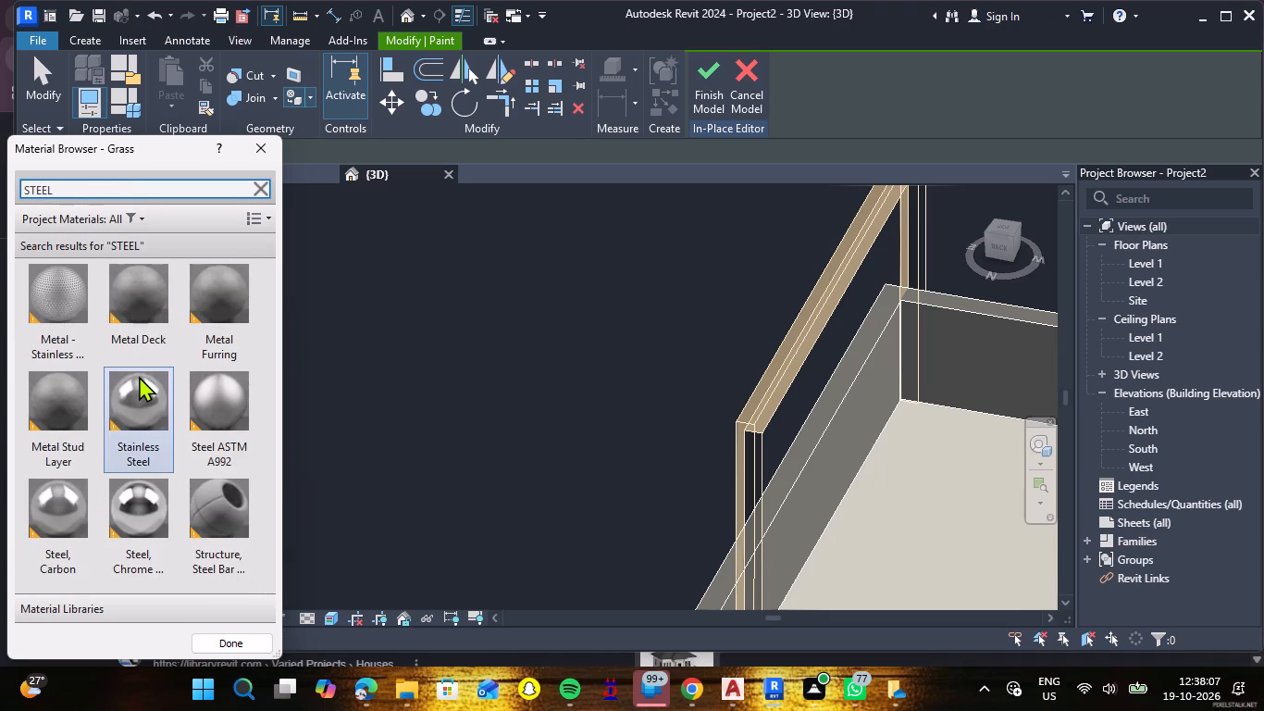
pyautogui.scroll(-1, 139, 376)
pyautogui.scroll(-3, 172, 522)
pyautogui.scroll(2, 172, 522)
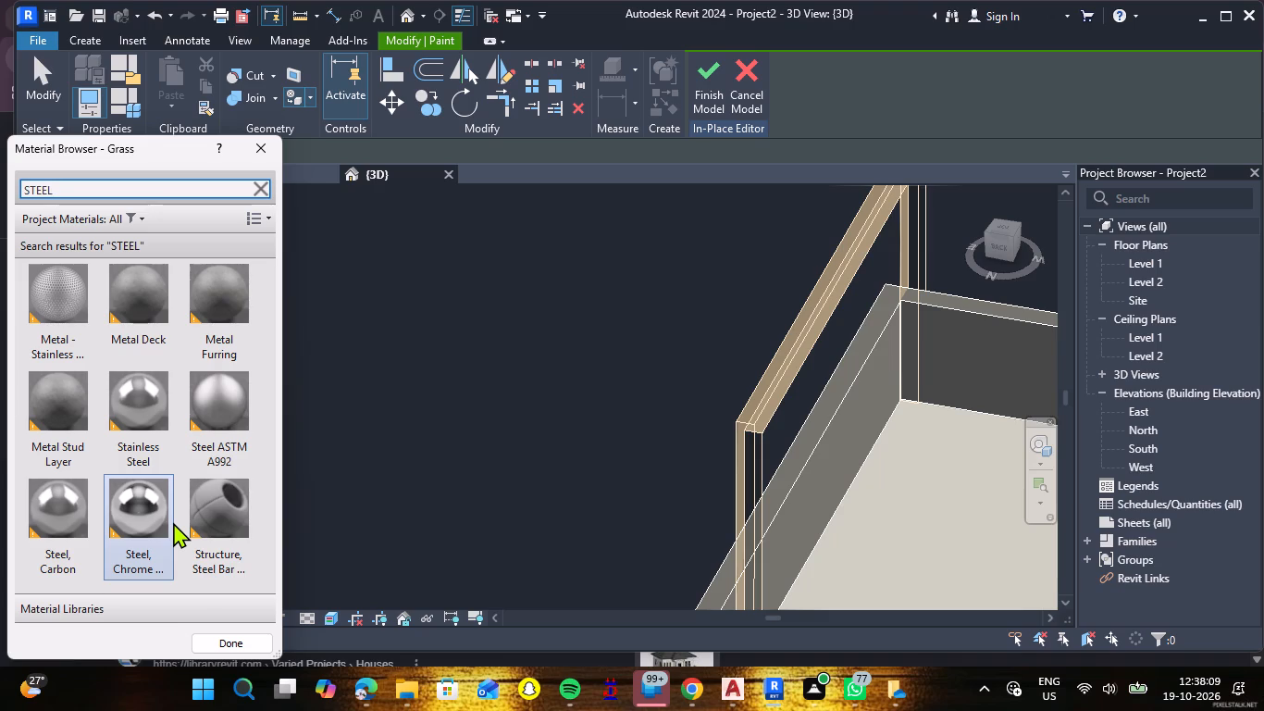
# Find the Iron, Ductile material by searching for IRON, paint the frame's visible faces with it, and end painting.
pyautogui.press('BackSpace')
pyautogui.press('BackSpace')
pyautogui.press('BackSpace')
pyautogui.press('BackSpace')
pyautogui.press('BackSpace')
pyautogui.press('BackSpace')
pyautogui.press('BackSpace')
pyautogui.write('IRON')
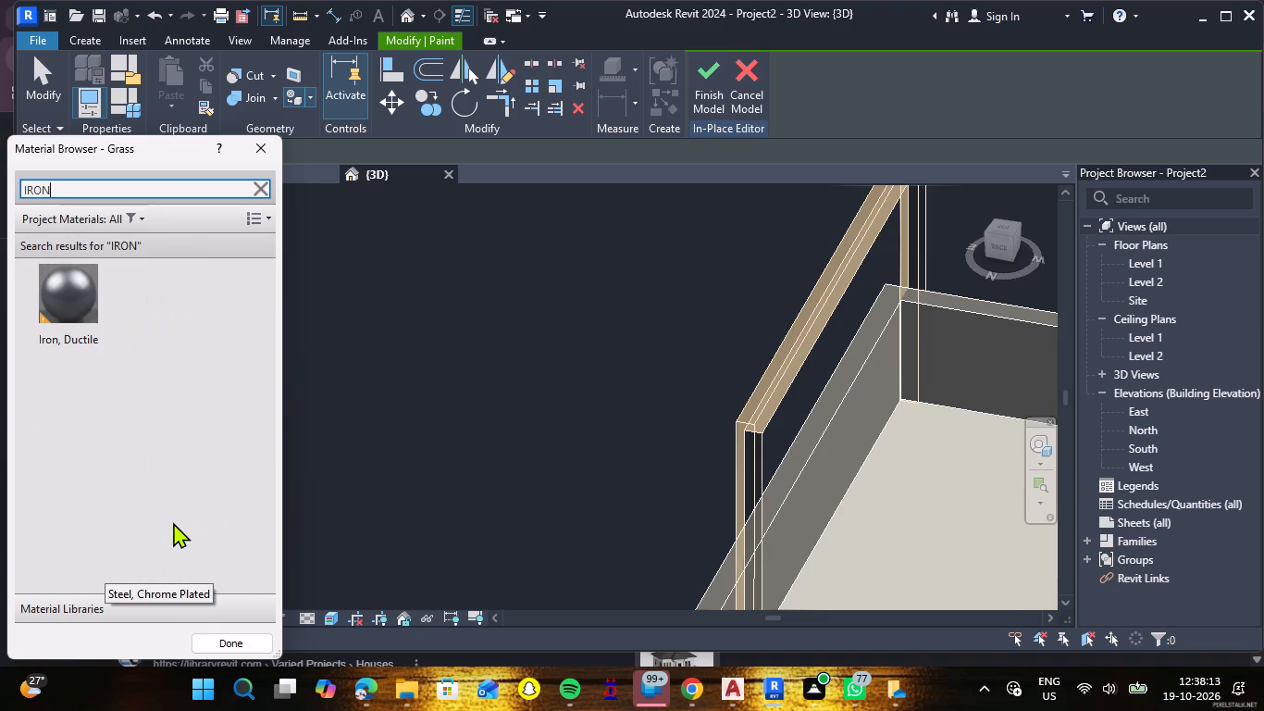
pyautogui.click(72, 317)
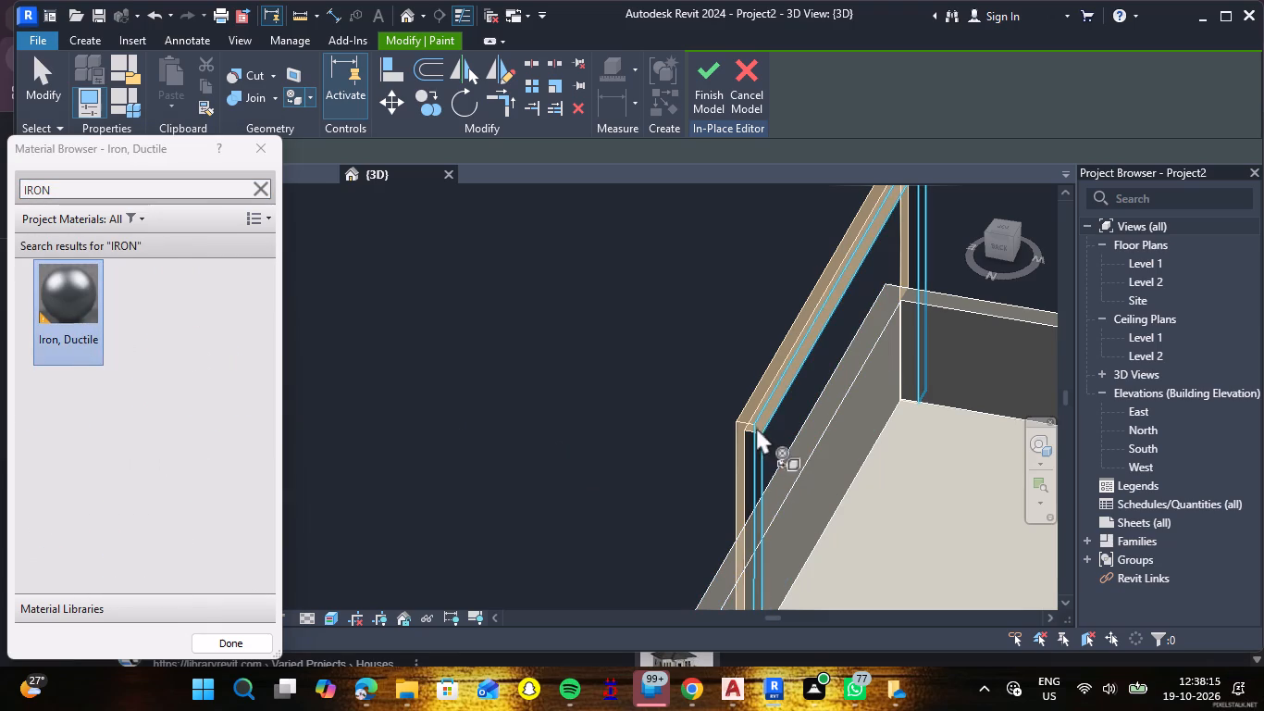
pyautogui.click(749, 415)
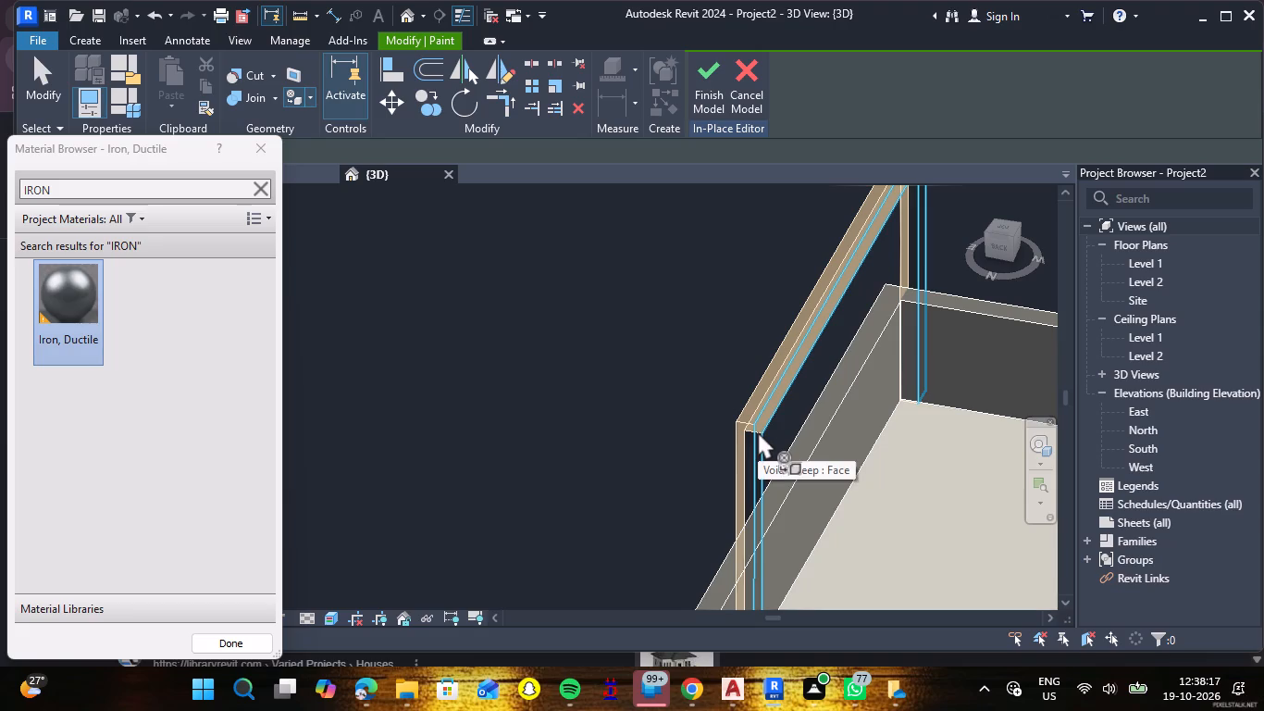
pyautogui.click(748, 414)
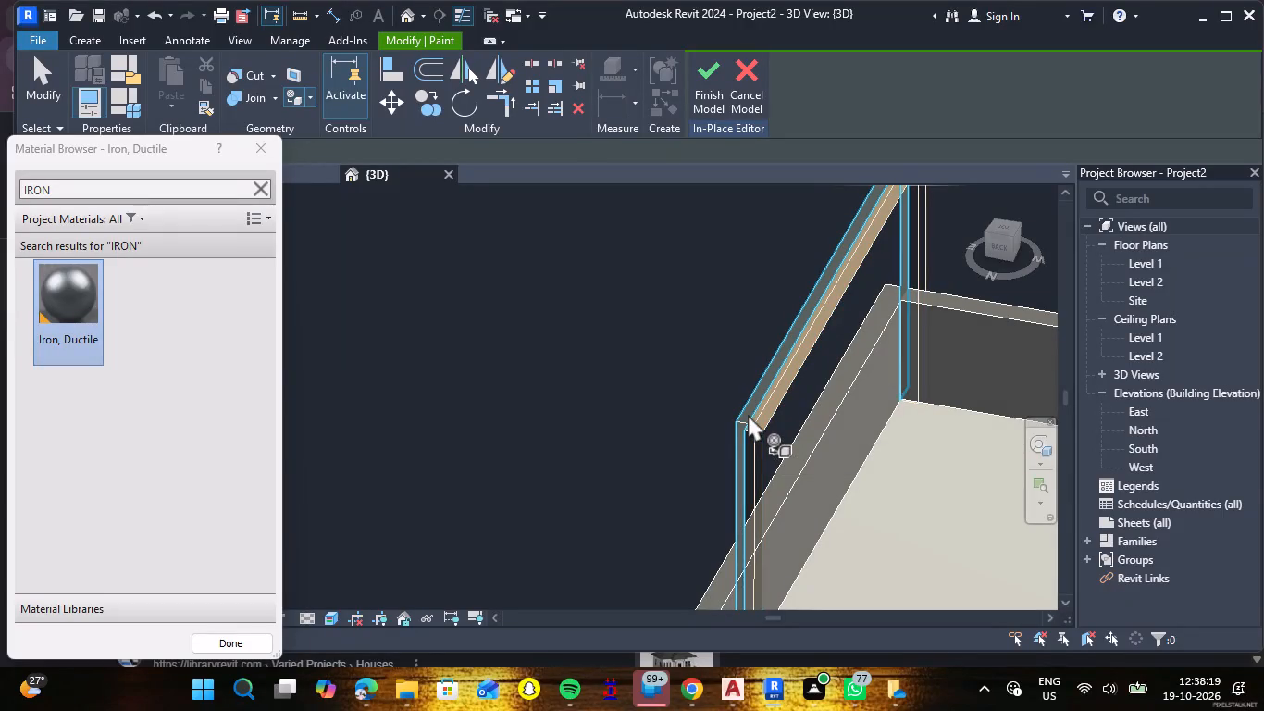
pyautogui.click(749, 426)
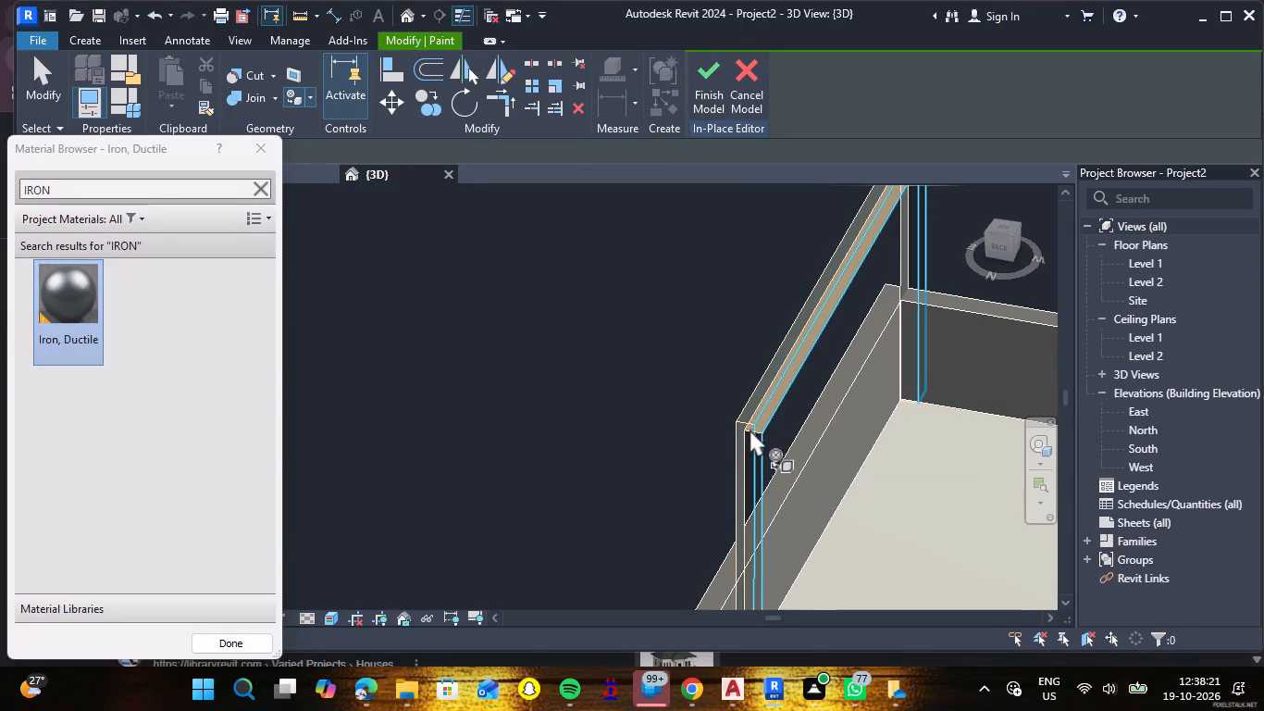
pyautogui.click(768, 418)
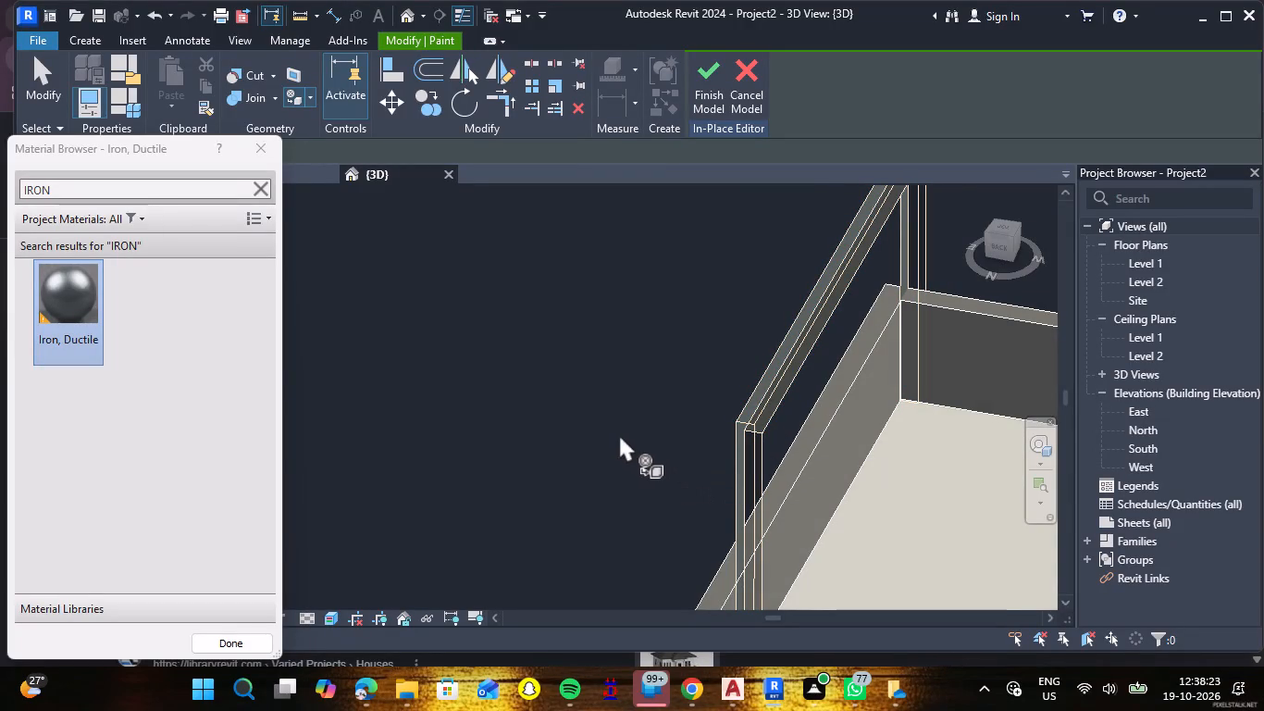
pyautogui.click(616, 386)
pyautogui.click(274, 160)
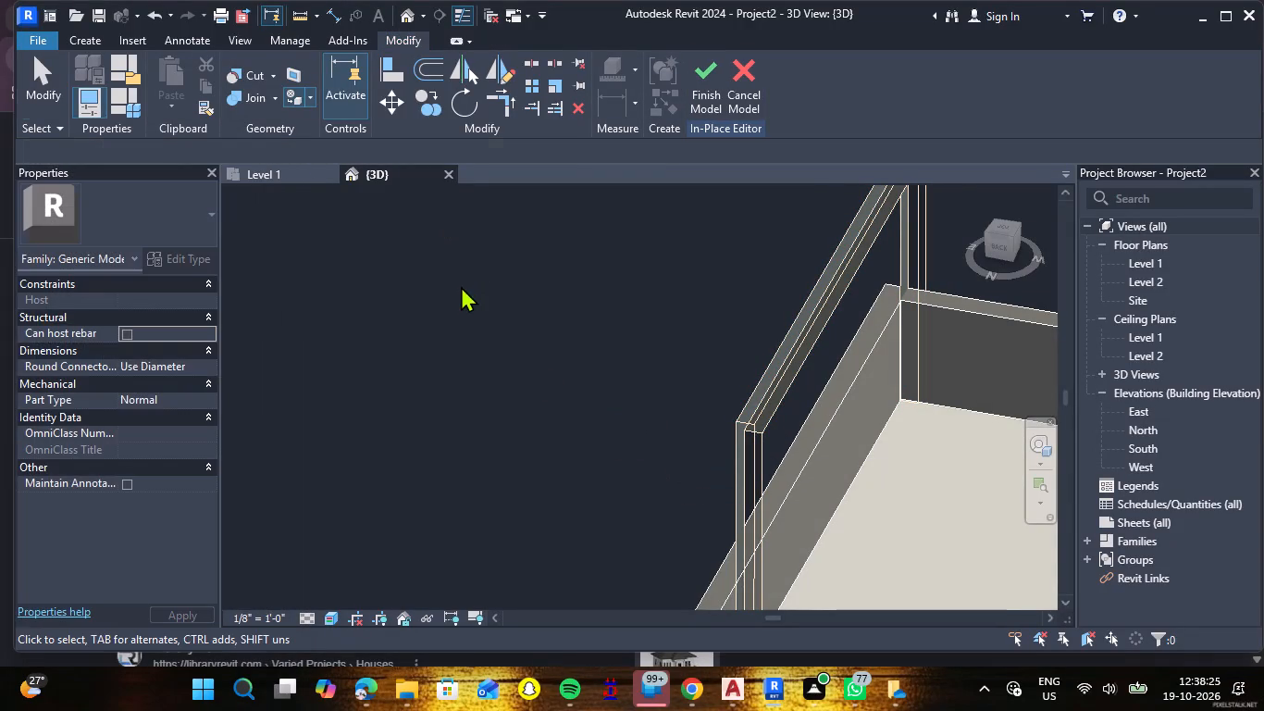
# Finish the in-place model containing the painted void sweep frame.
pyautogui.keyDown('shift'); pyautogui.moveTo(459, 288); pyautogui.dragTo(729, 222, button='middle'); pyautogui.keyUp('shift')
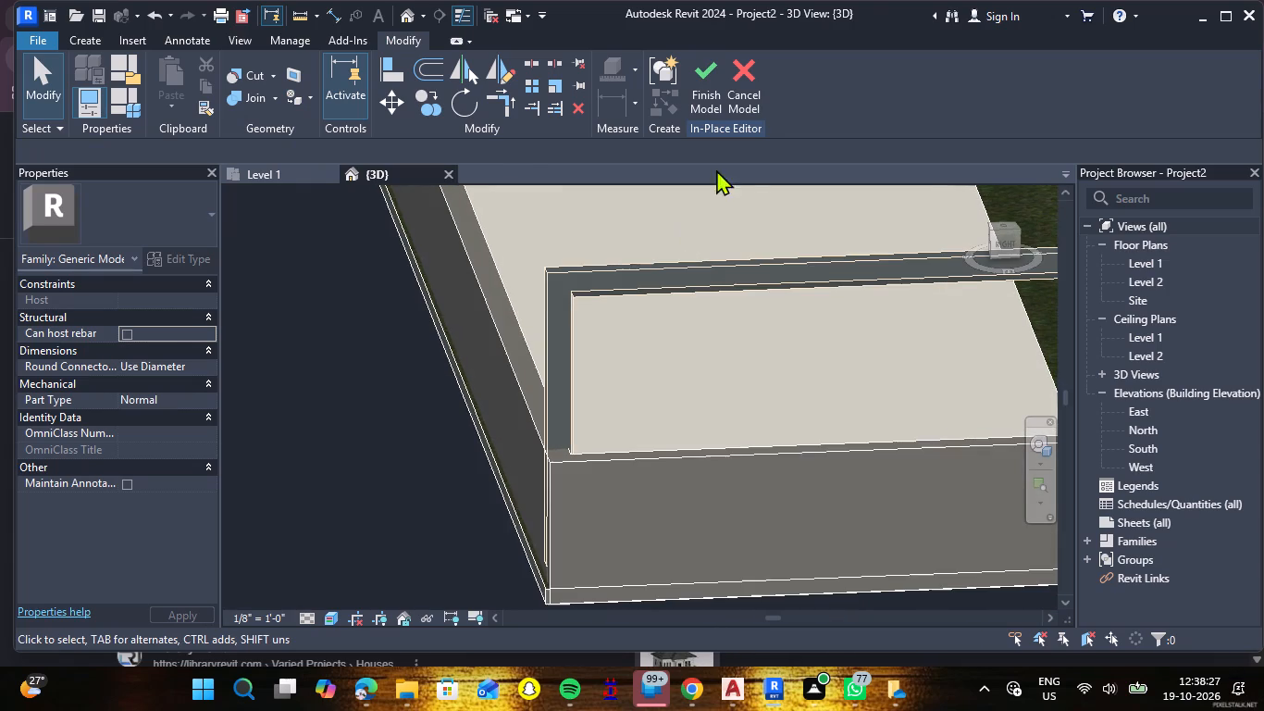
pyautogui.click(702, 95)
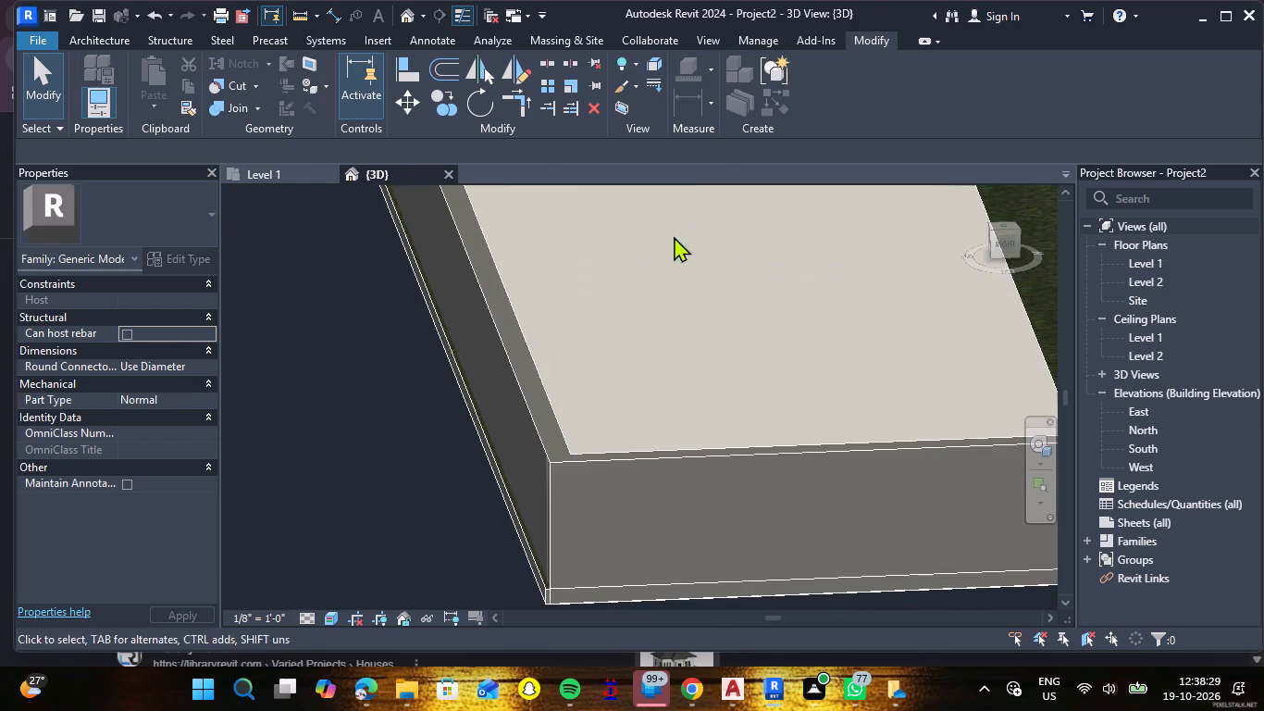
# Examine the pool slab and its surroundings from several sides to check the finished in-place model.
pyautogui.scroll(-6, 659, 269)
pyautogui.keyDown('shift'); pyautogui.moveTo(550, 397); pyautogui.dragTo(693, 427, button='middle'); pyautogui.keyUp('shift')
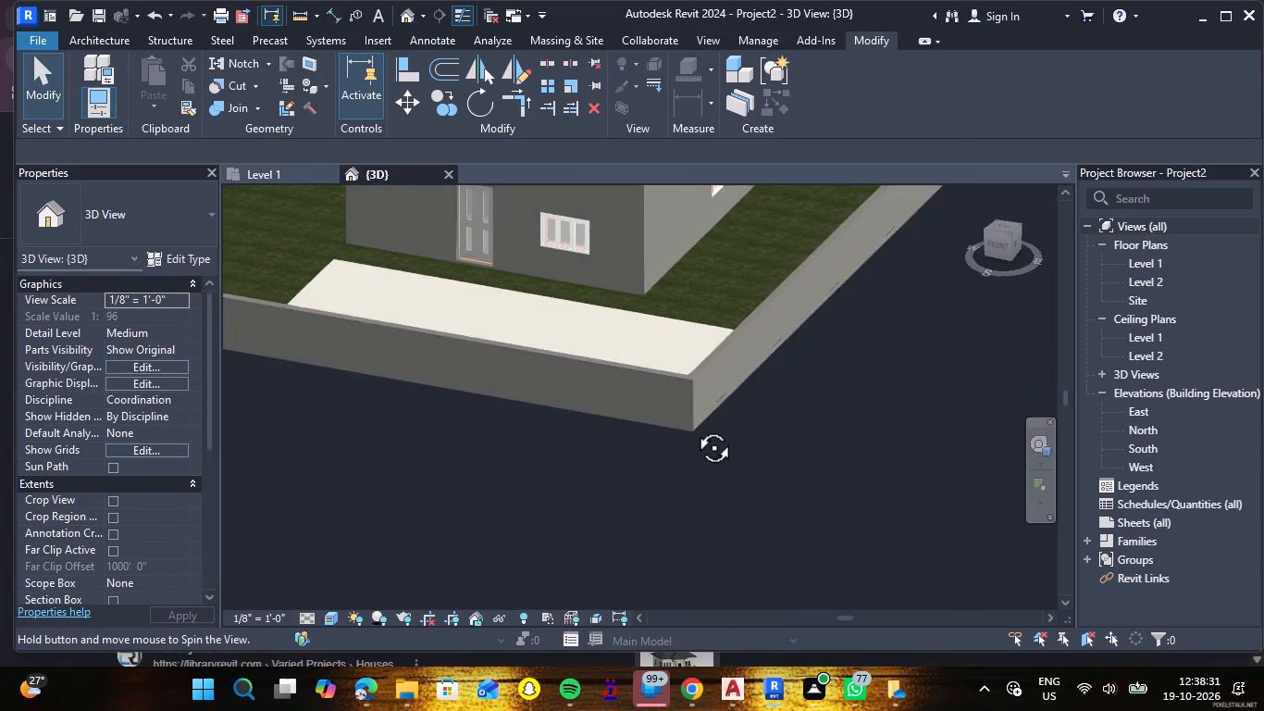
pyautogui.keyDown('shift'); pyautogui.moveTo(693, 427); pyautogui.dragTo(952, 405, button='middle'); pyautogui.keyUp('shift')
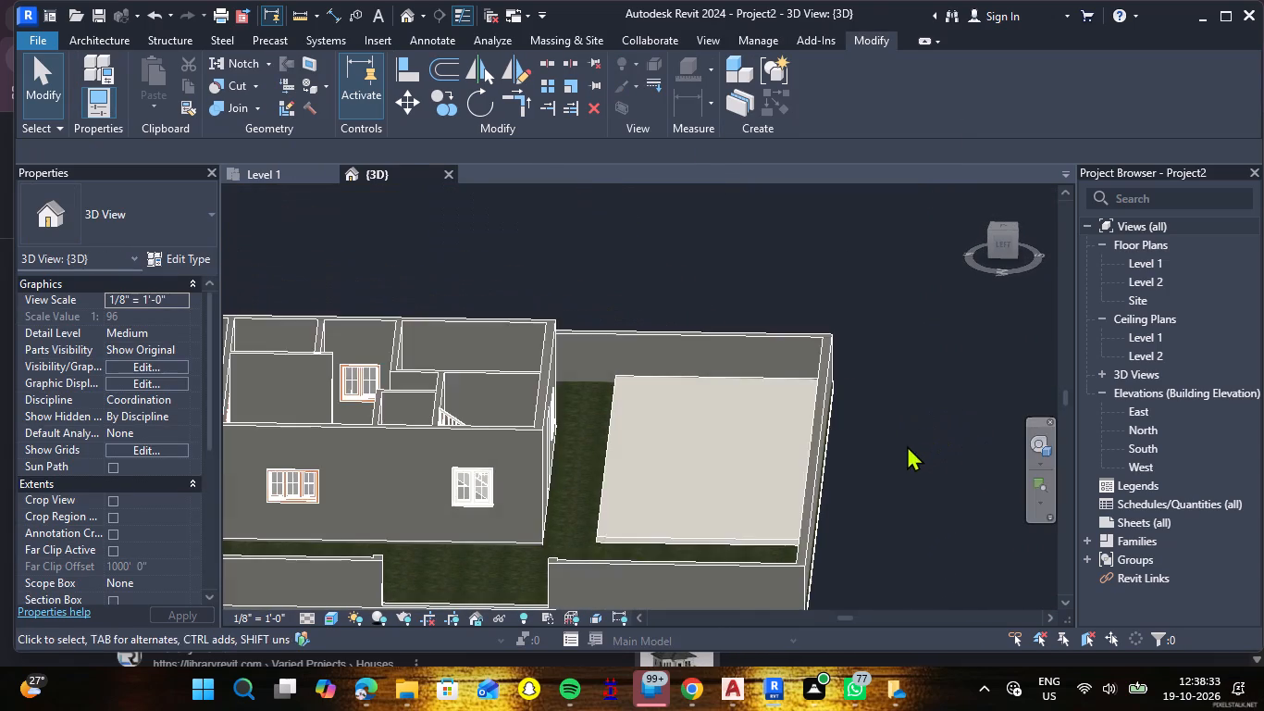
pyautogui.keyDown('shift'); pyautogui.moveTo(907, 445); pyautogui.dragTo(940, 443, button='middle'); pyautogui.keyUp('shift')
pyautogui.keyDown('shift'); pyautogui.moveTo(940, 443); pyautogui.dragTo(909, 453, button='middle'); pyautogui.keyUp('shift')
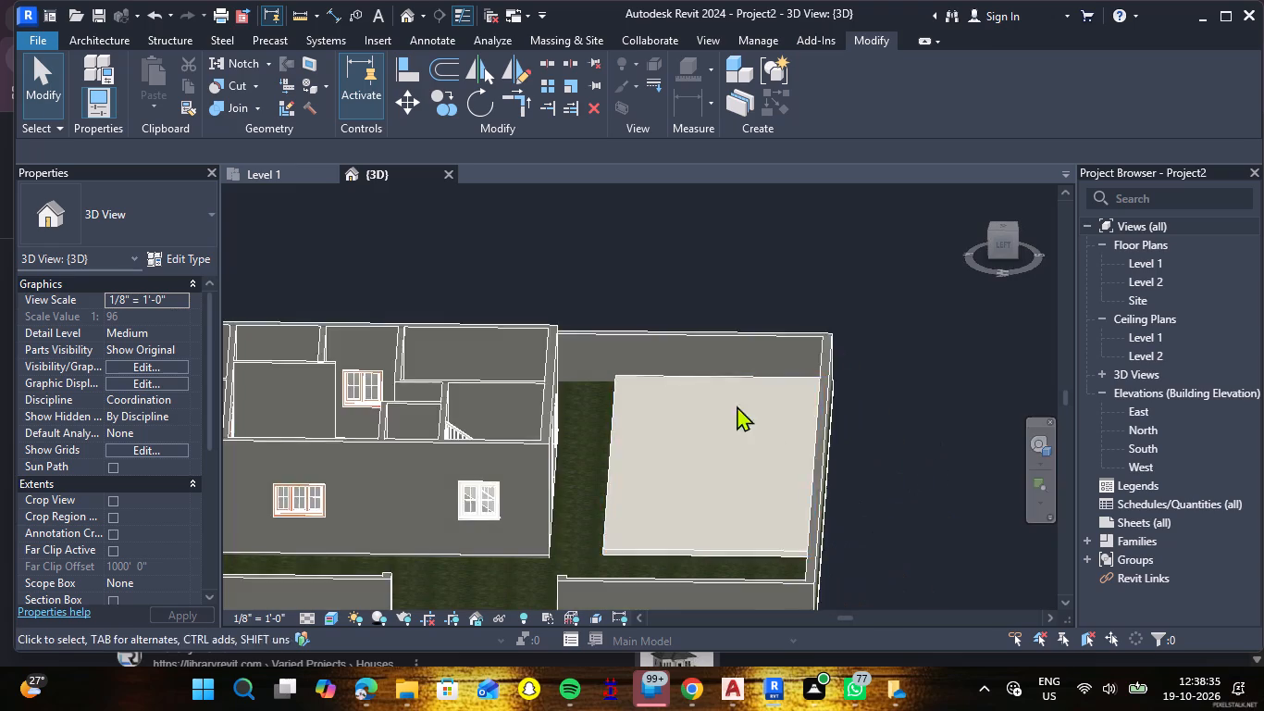
pyautogui.scroll(3, 682, 381)
pyautogui.scroll(-6, 694, 373)
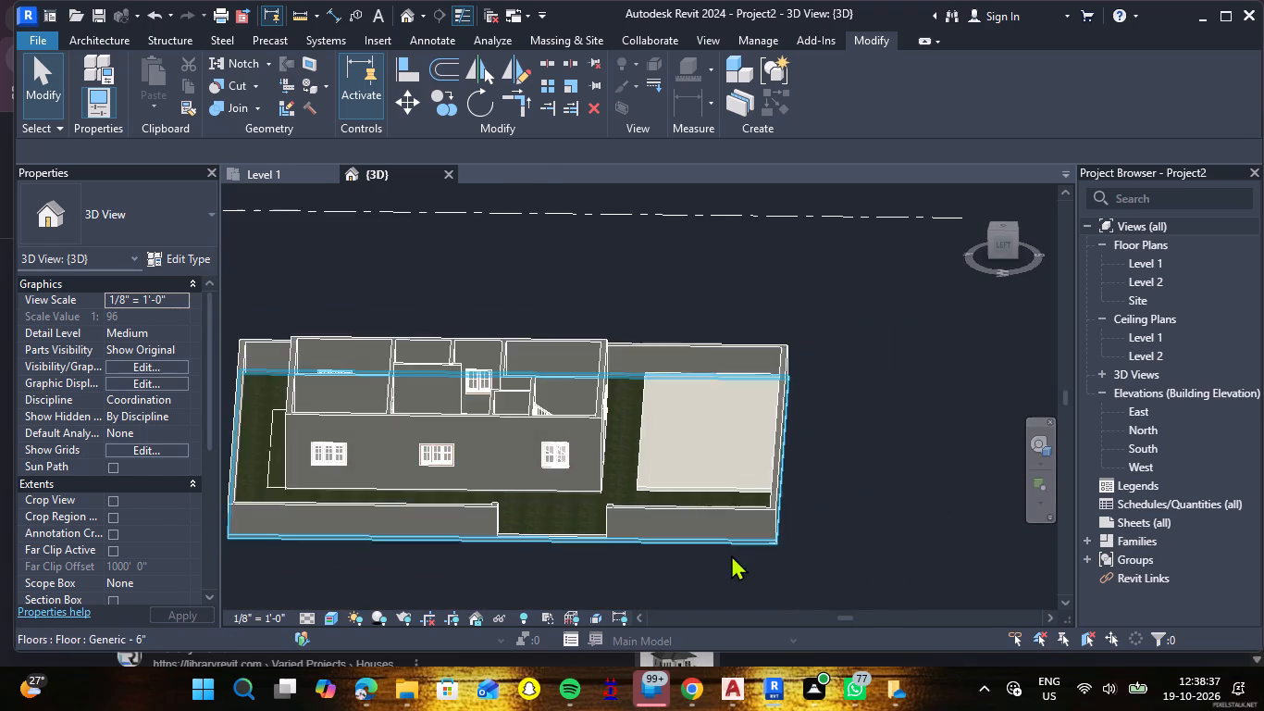
pyautogui.keyDown('shift'); pyautogui.moveTo(731, 555); pyautogui.dragTo(740, 533, button='middle'); pyautogui.keyUp('shift')
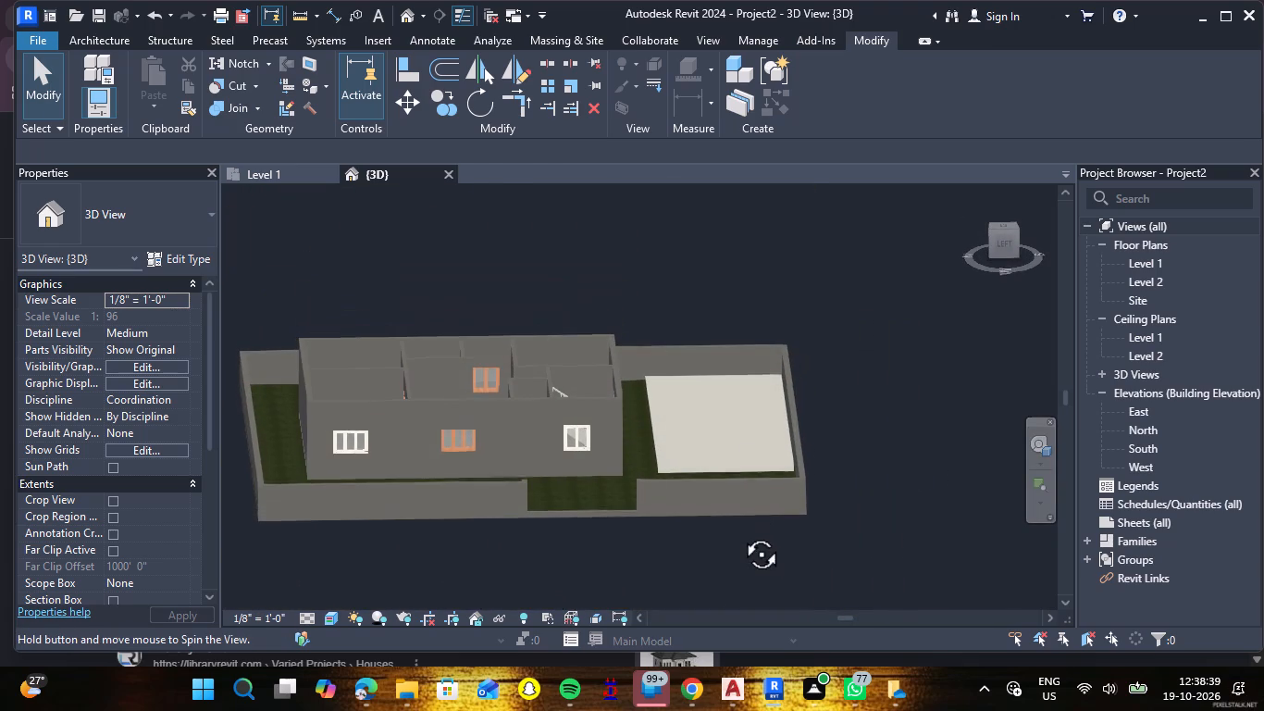
pyautogui.keyDown('shift'); pyautogui.moveTo(740, 533); pyautogui.dragTo(742, 525, button='middle'); pyautogui.keyUp('shift')
pyautogui.scroll(3, 780, 396)
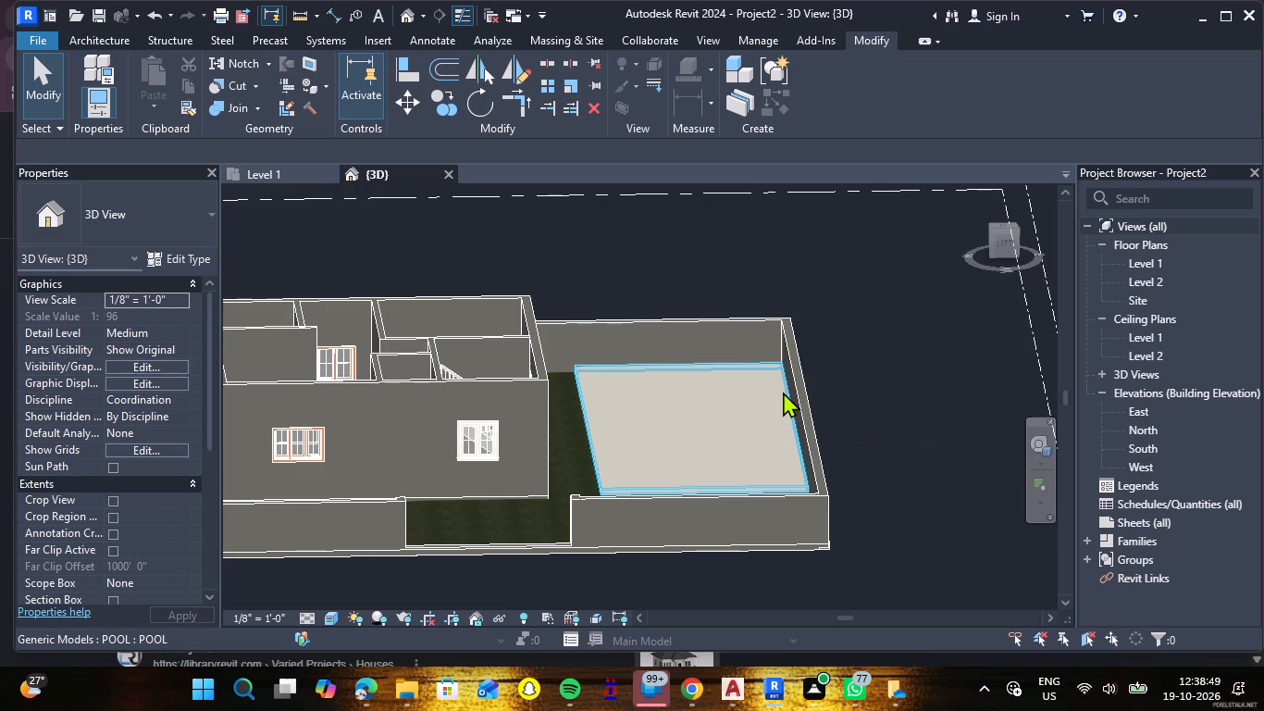
# Delete the in-place pool model from the yard beside the house.
pyautogui.click(703, 367)
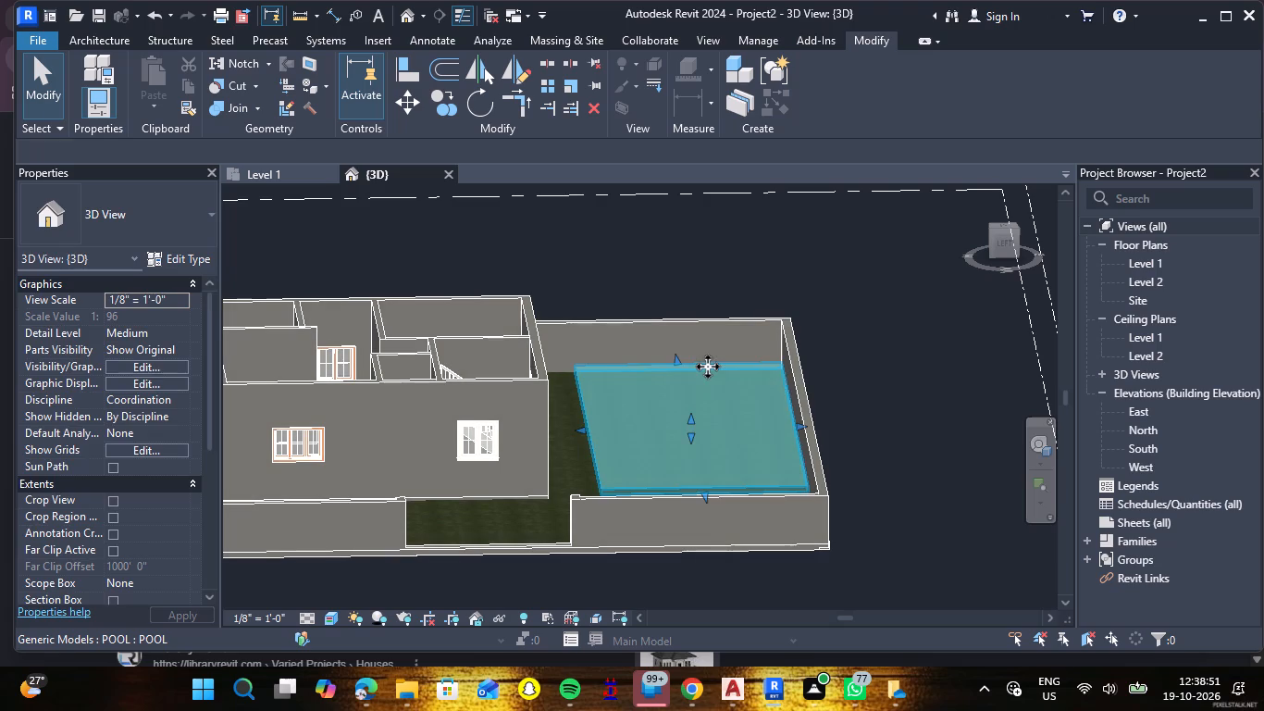
pyautogui.press('Delete')
# Place automatic 2' x 4' ACT System ceilings on Level 1 in the bedrooms, living room, kitchen, toilet and stair hall.
pyautogui.scroll(-3, 749, 370)
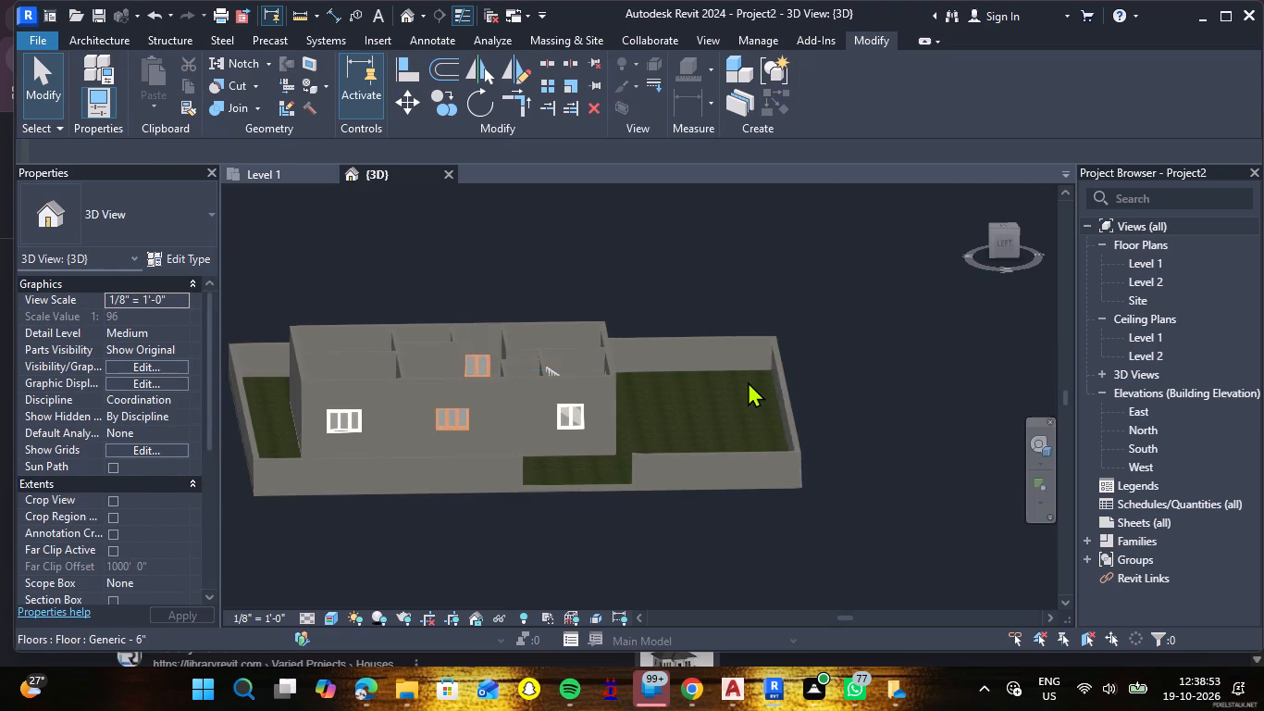
pyautogui.keyDown('shift'); pyautogui.moveTo(868, 401); pyautogui.dragTo(792, 493, button='middle'); pyautogui.keyUp('shift')
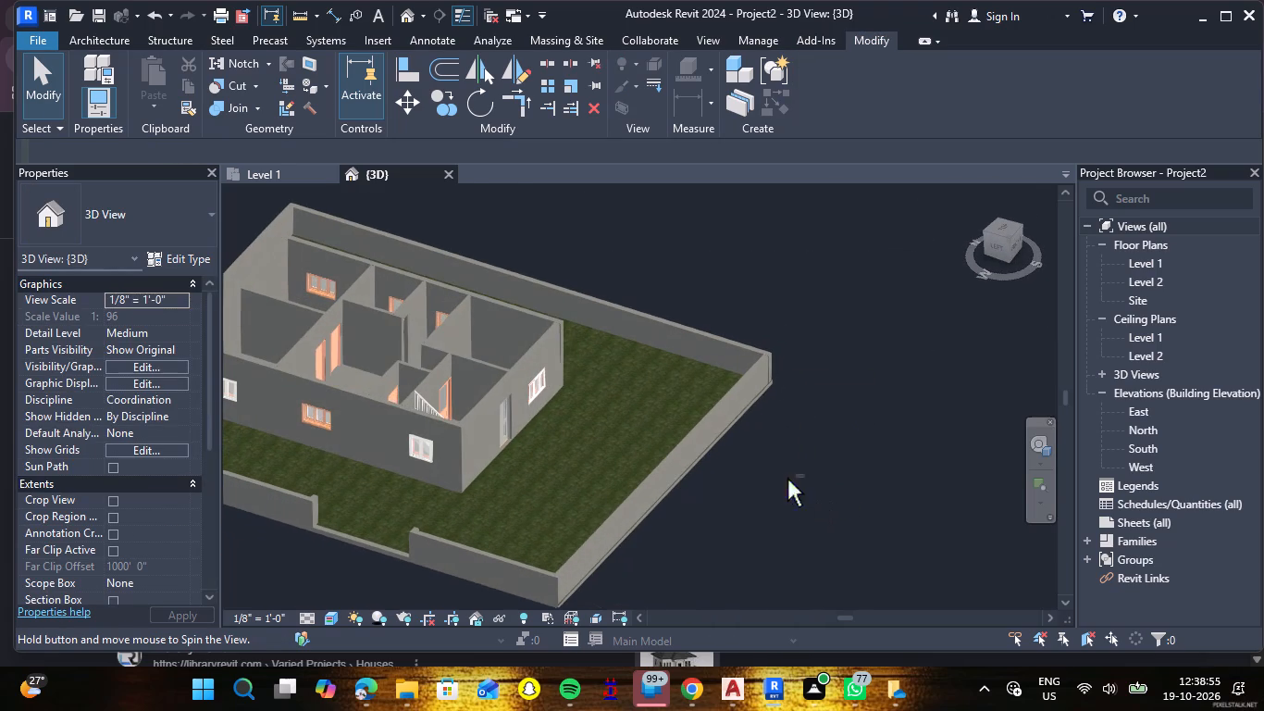
pyautogui.scroll(2, 767, 464)
pyautogui.scroll(-4, 767, 464)
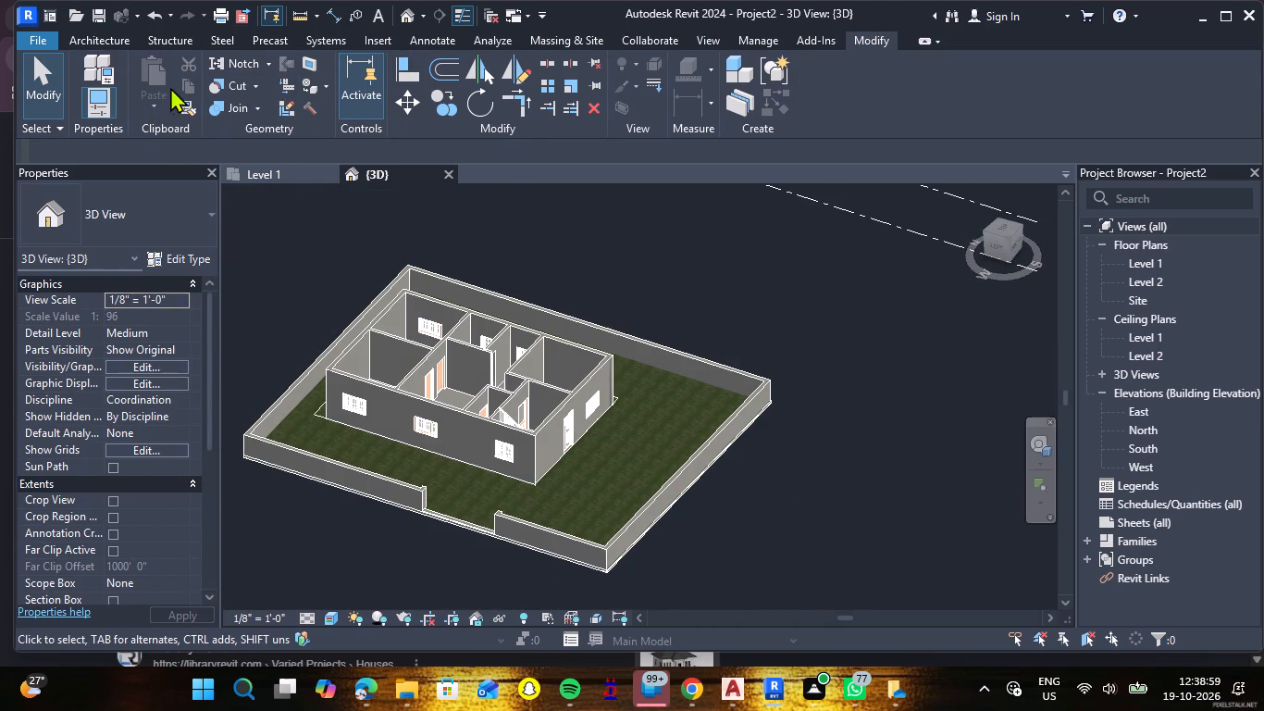
pyautogui.click(124, 40)
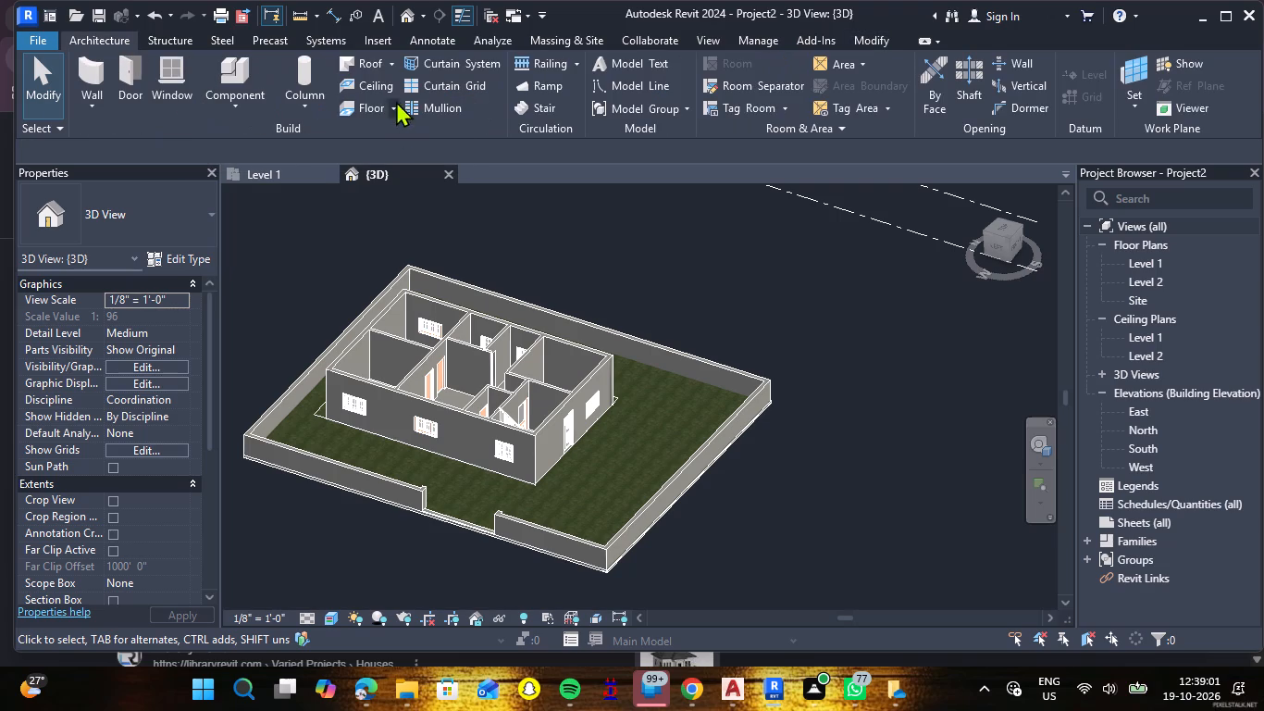
pyautogui.click(377, 92)
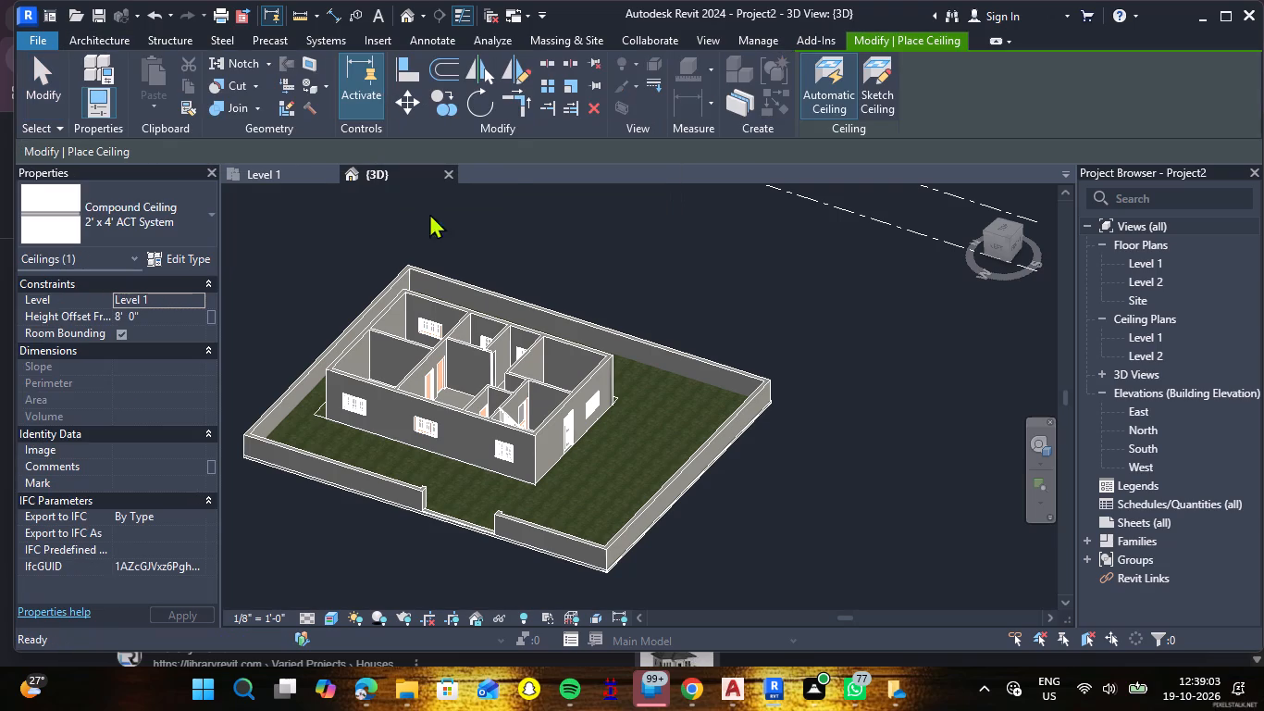
pyautogui.click(310, 168)
pyautogui.click(568, 310)
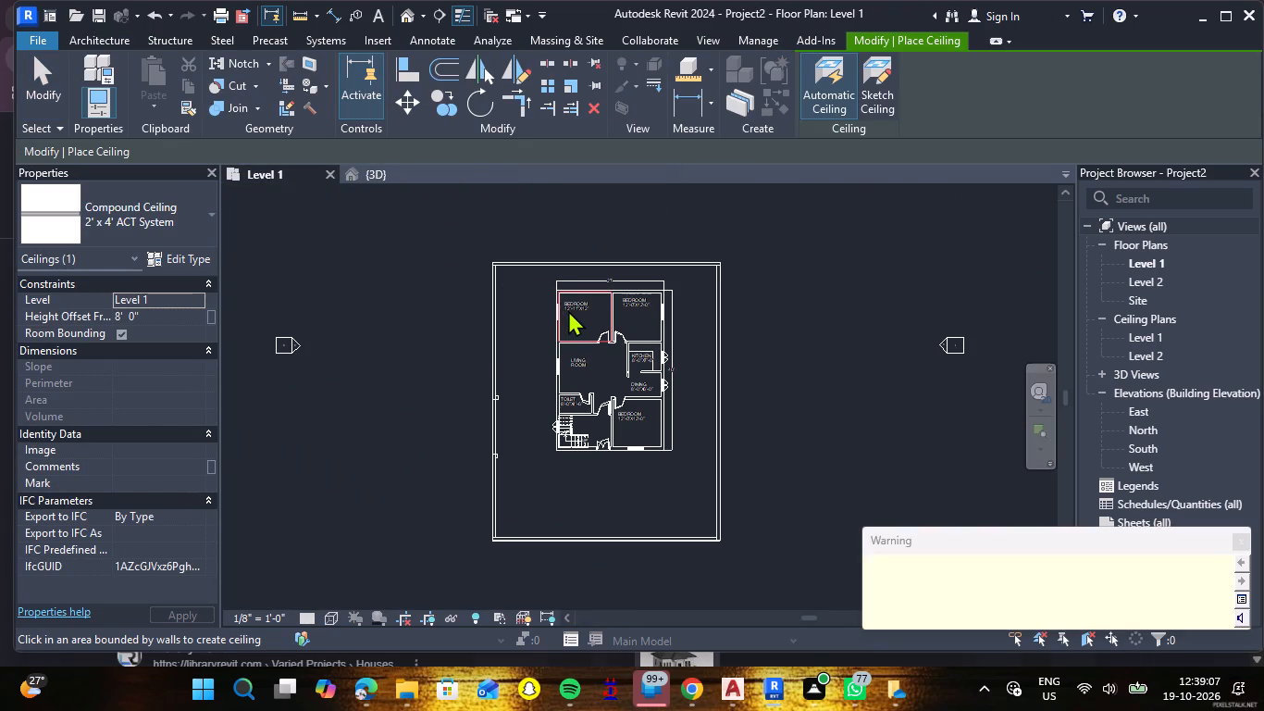
pyautogui.click(627, 325)
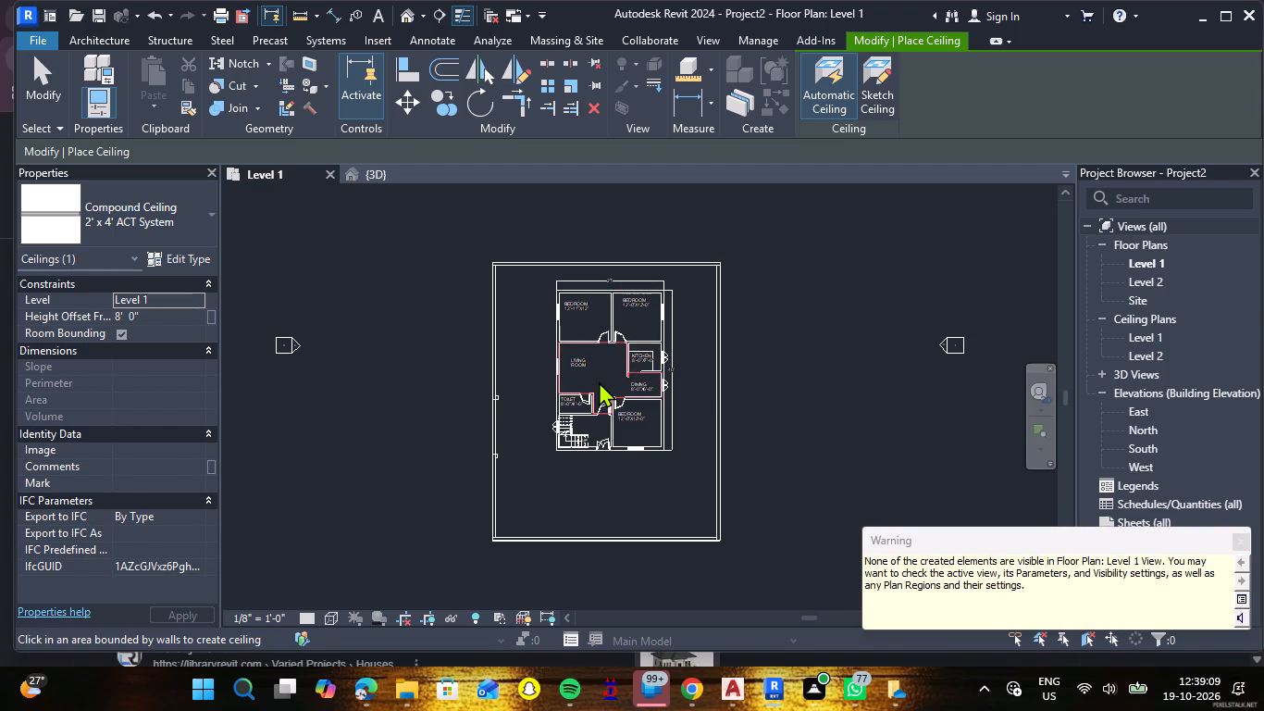
pyautogui.click(599, 381)
pyautogui.click(655, 360)
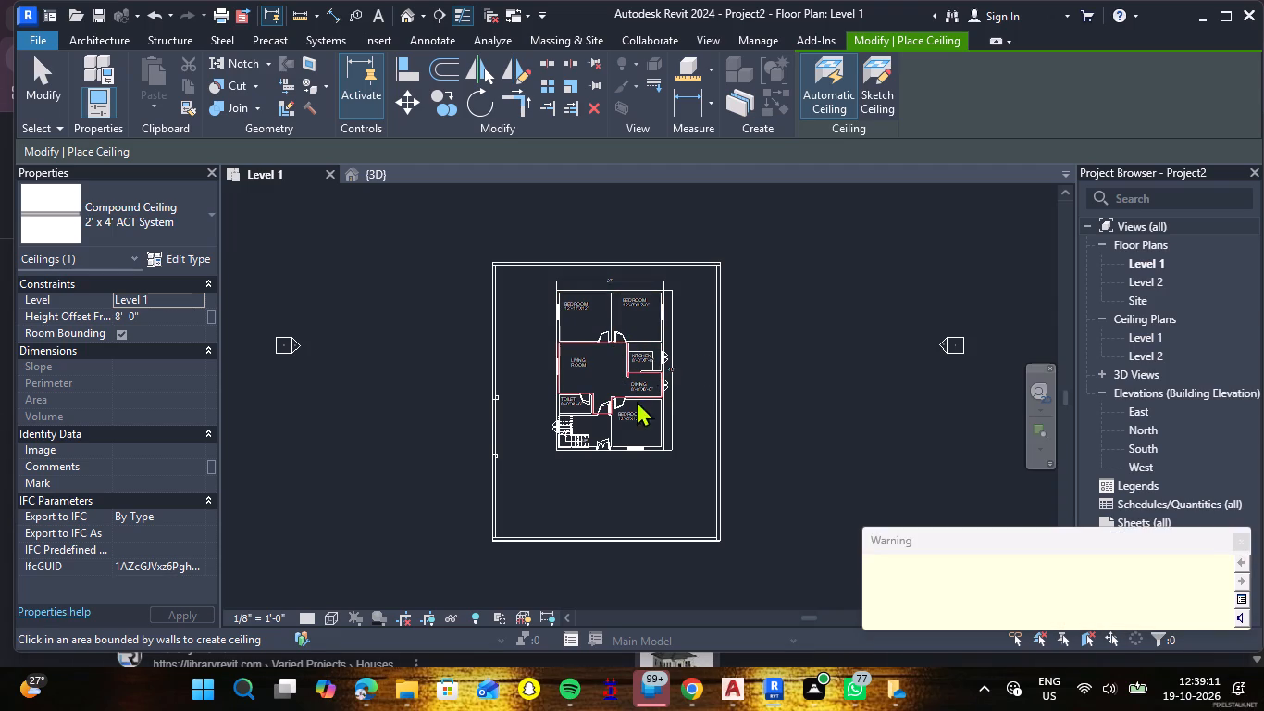
pyautogui.click(570, 396)
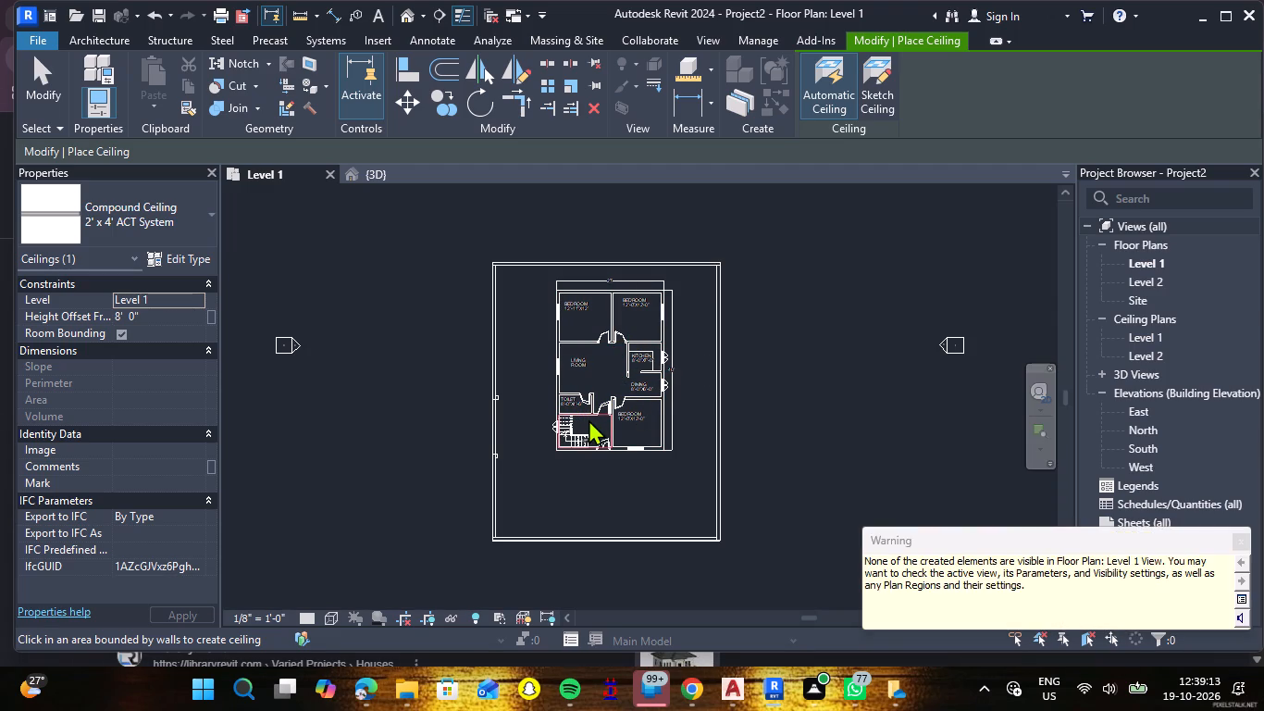
pyautogui.click(589, 419)
pyautogui.click(650, 433)
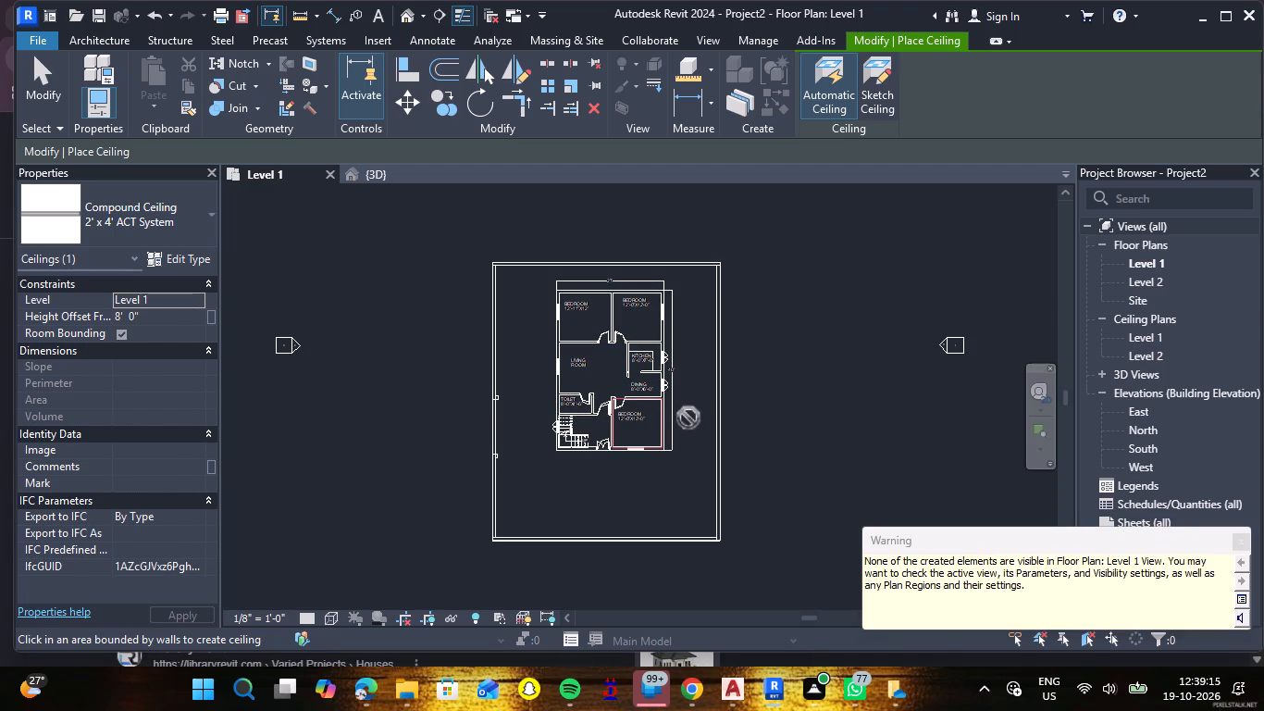
pyautogui.click(419, 175)
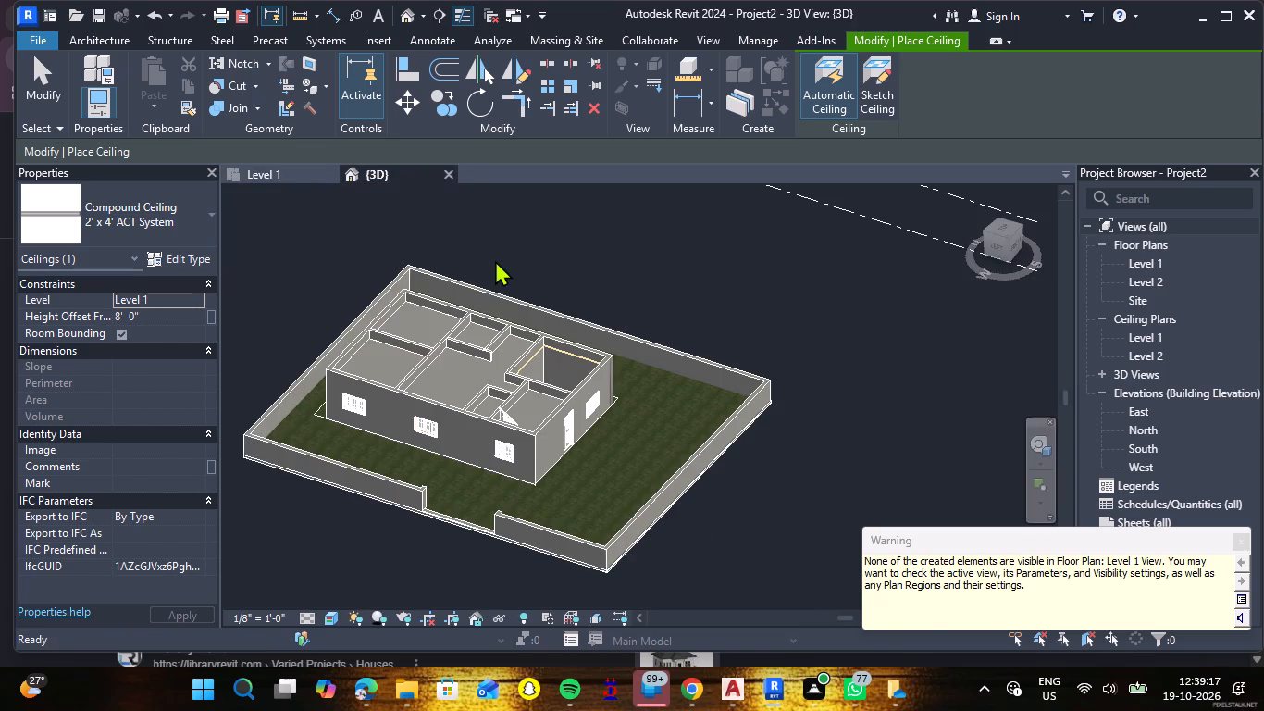
pyautogui.scroll(4, 487, 463)
pyautogui.press('Escape')
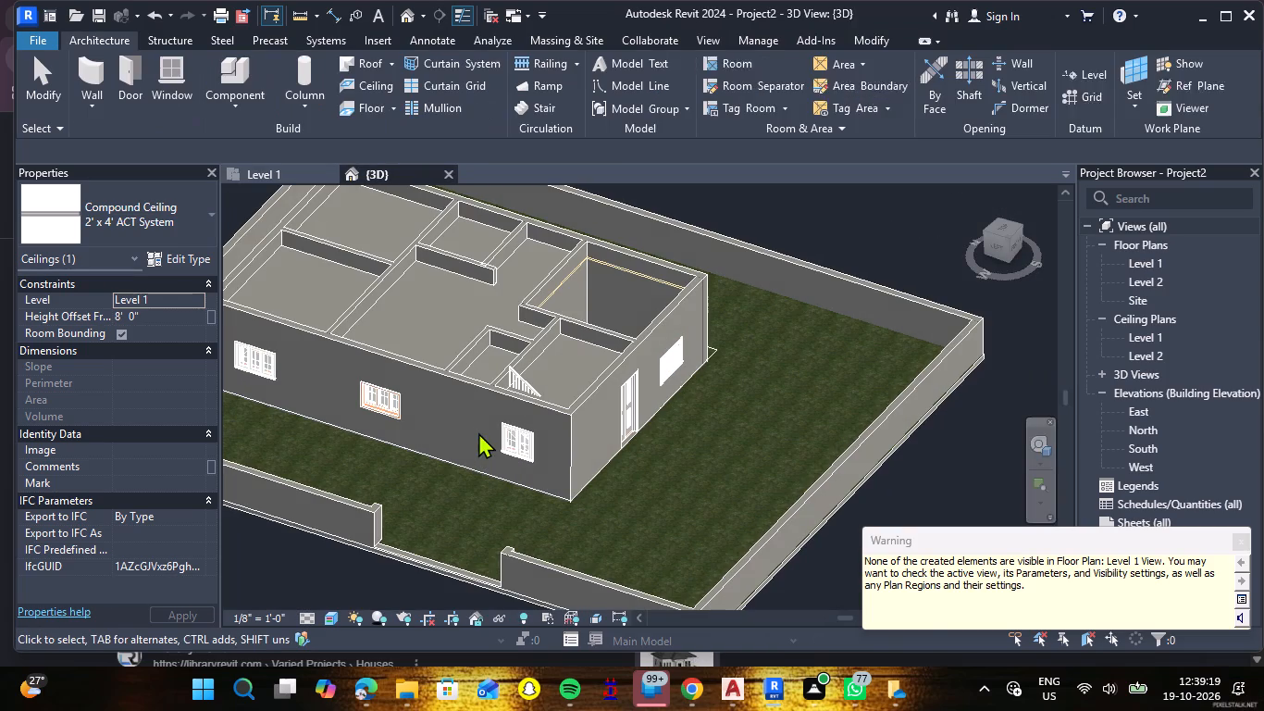
# Set the height offset of all room ceilings except the stair hall's to 9'.
pyautogui.click(576, 276)
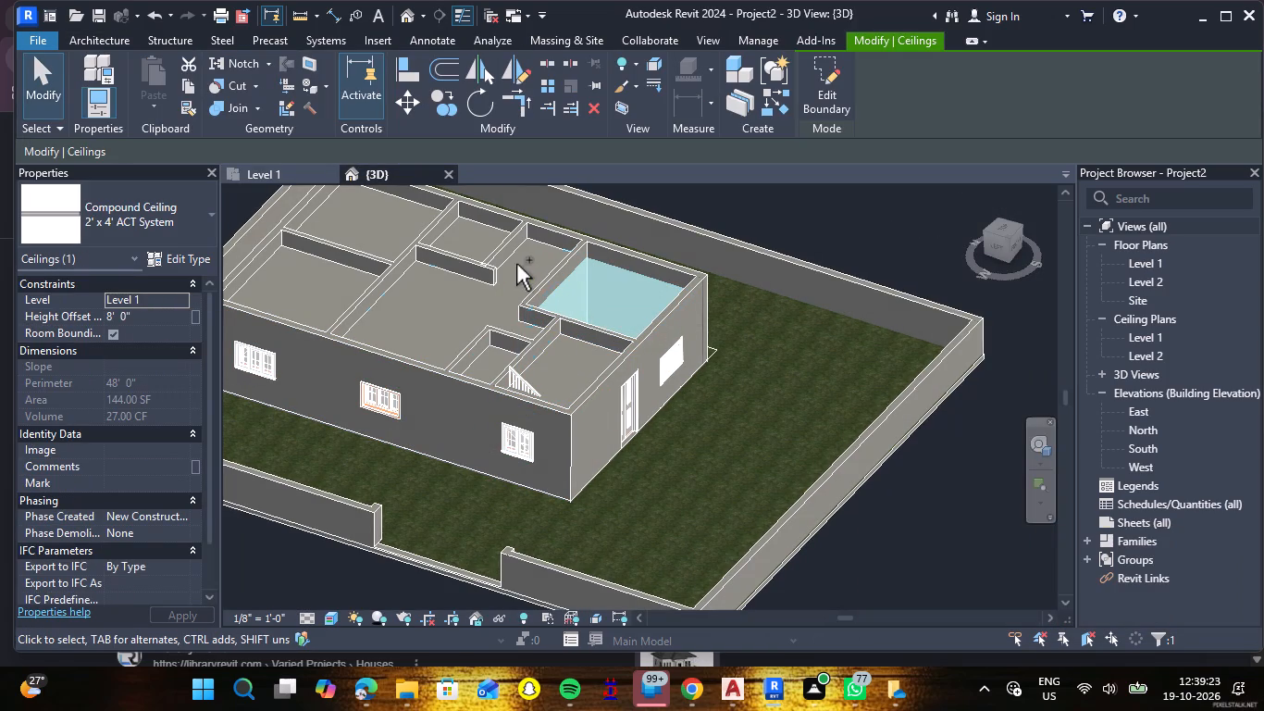
pyautogui.keyDown('ctrl'); pyautogui.click(513, 259); pyautogui.keyUp('ctrl')
pyautogui.keyDown('ctrl'); pyautogui.click(454, 227); pyautogui.keyUp('ctrl')
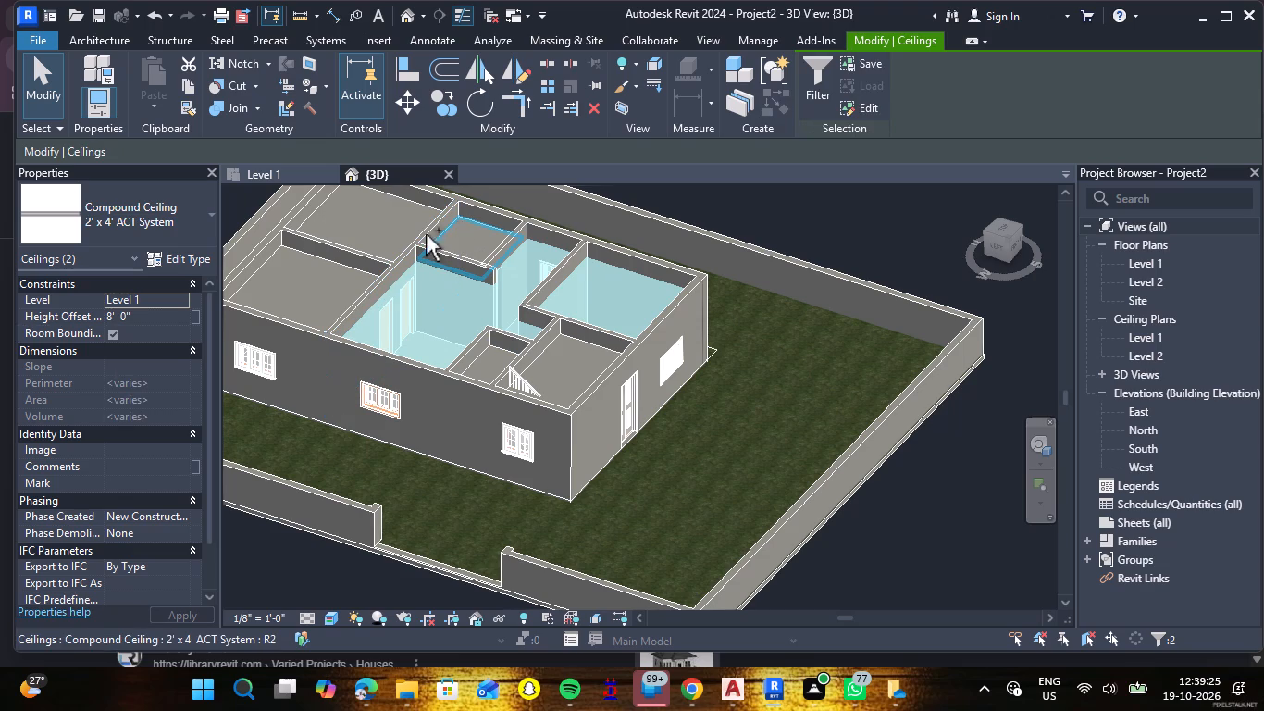
pyautogui.keyDown('ctrl'); pyautogui.click(410, 209); pyautogui.keyUp('ctrl')
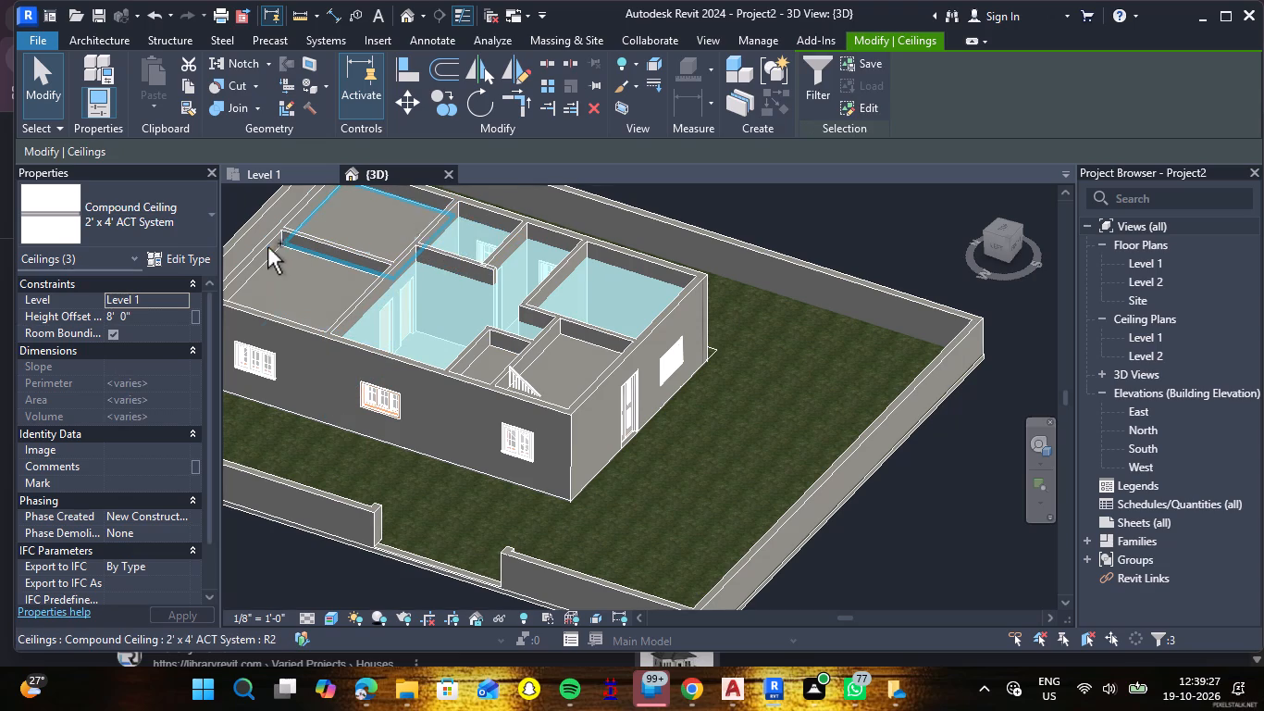
pyautogui.keyDown('ctrl'); pyautogui.click(272, 264); pyautogui.keyUp('ctrl')
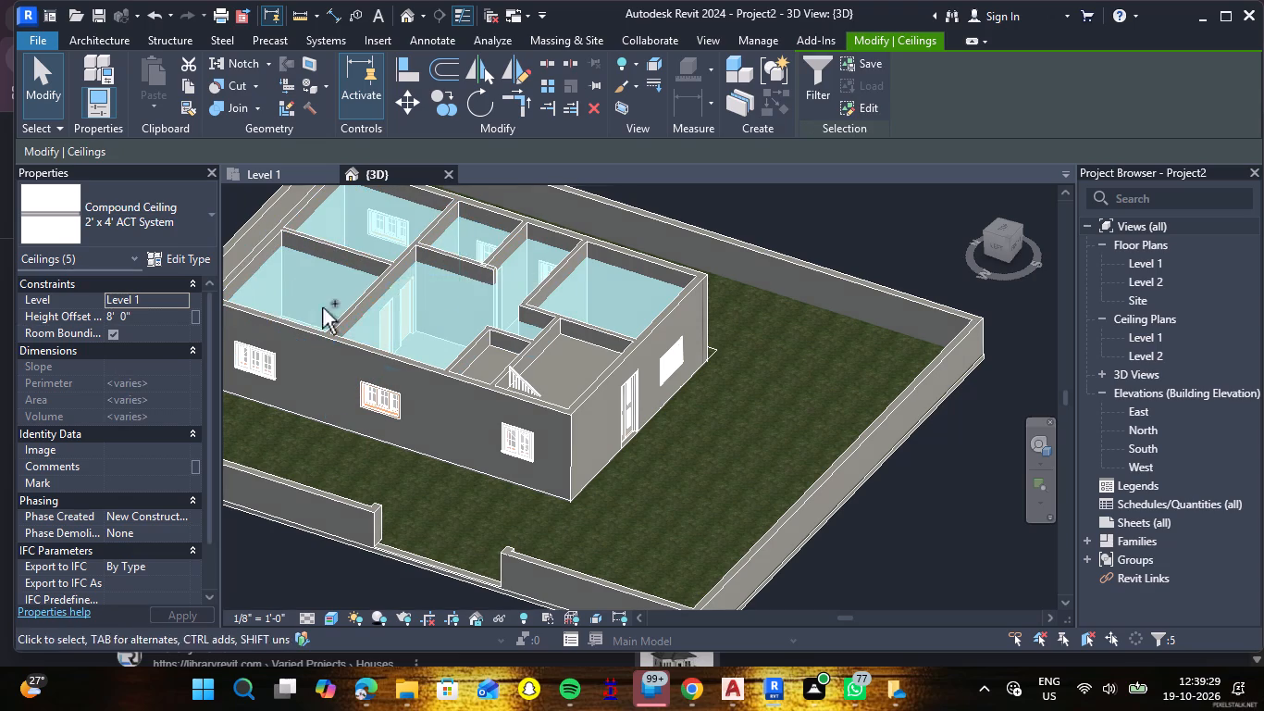
pyautogui.keyDown('ctrl'); pyautogui.click(482, 360); pyautogui.keyUp('ctrl')
pyautogui.click(167, 314)
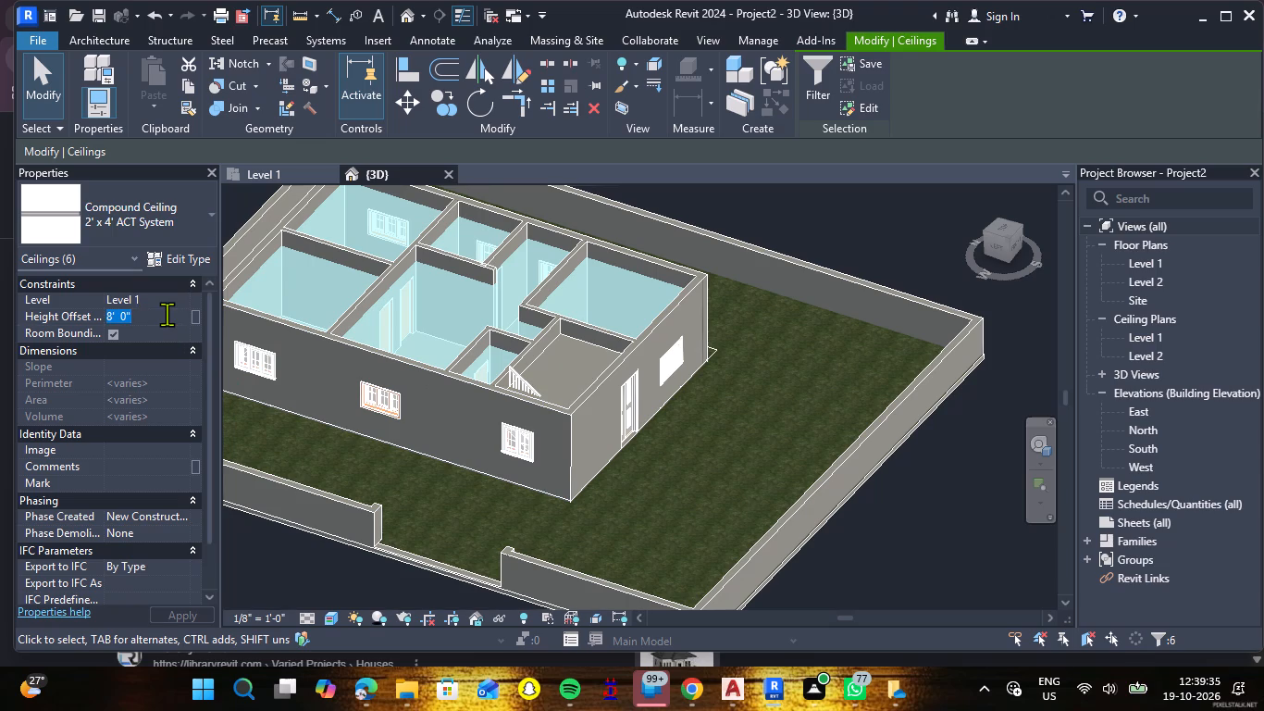
pyautogui.write("9'")
pyautogui.press('Return')
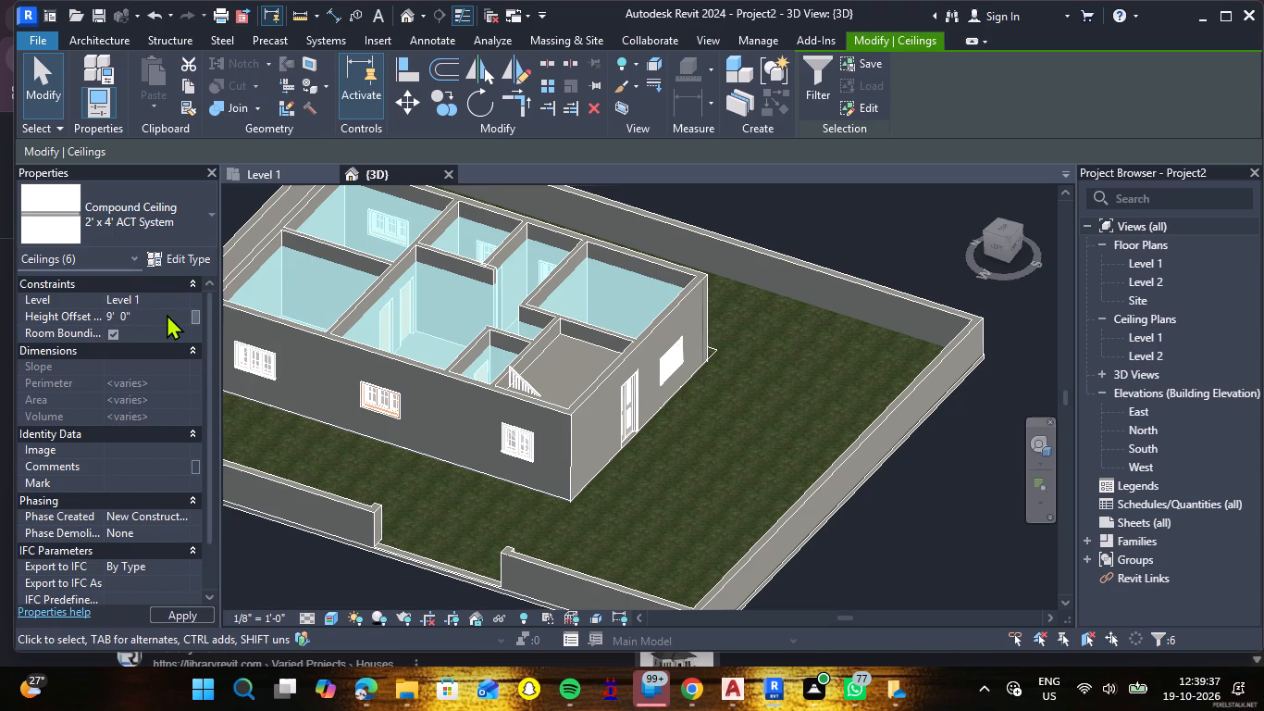
pyautogui.click(472, 493)
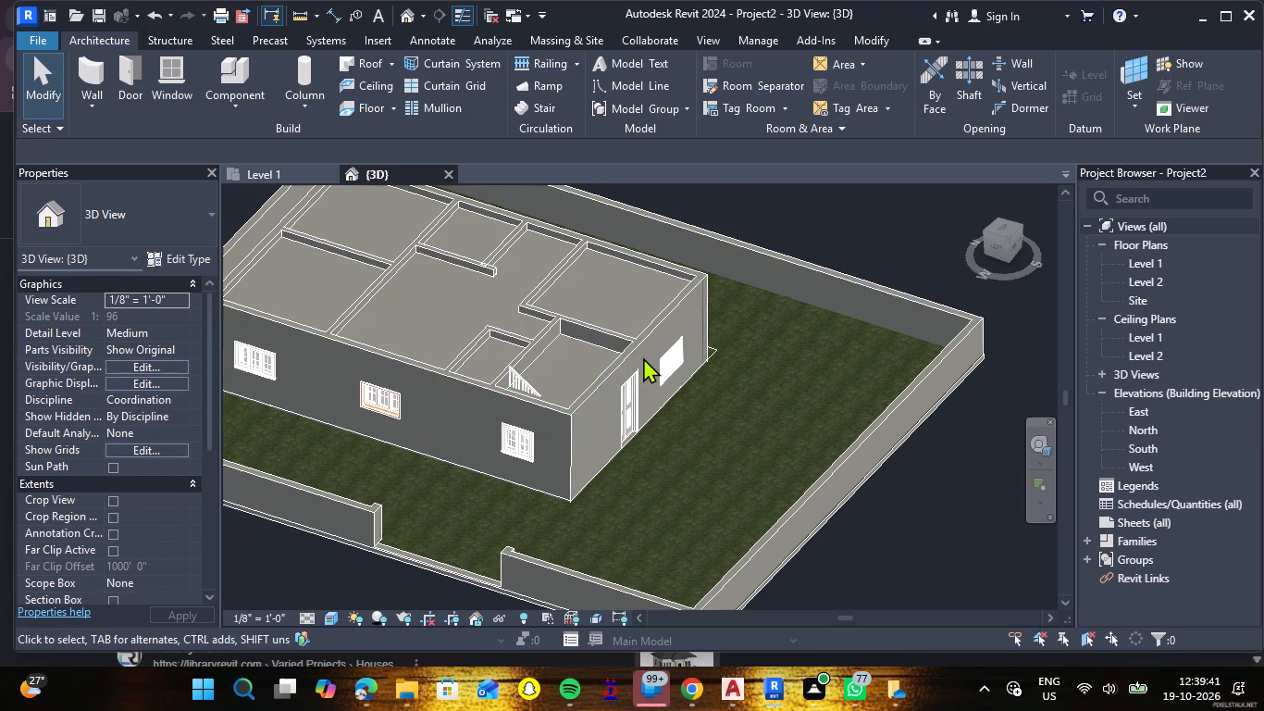
# Set the height offset of the stair hall ceiling beside the entrance door to 9'.
pyautogui.scroll(-1, 643, 357)
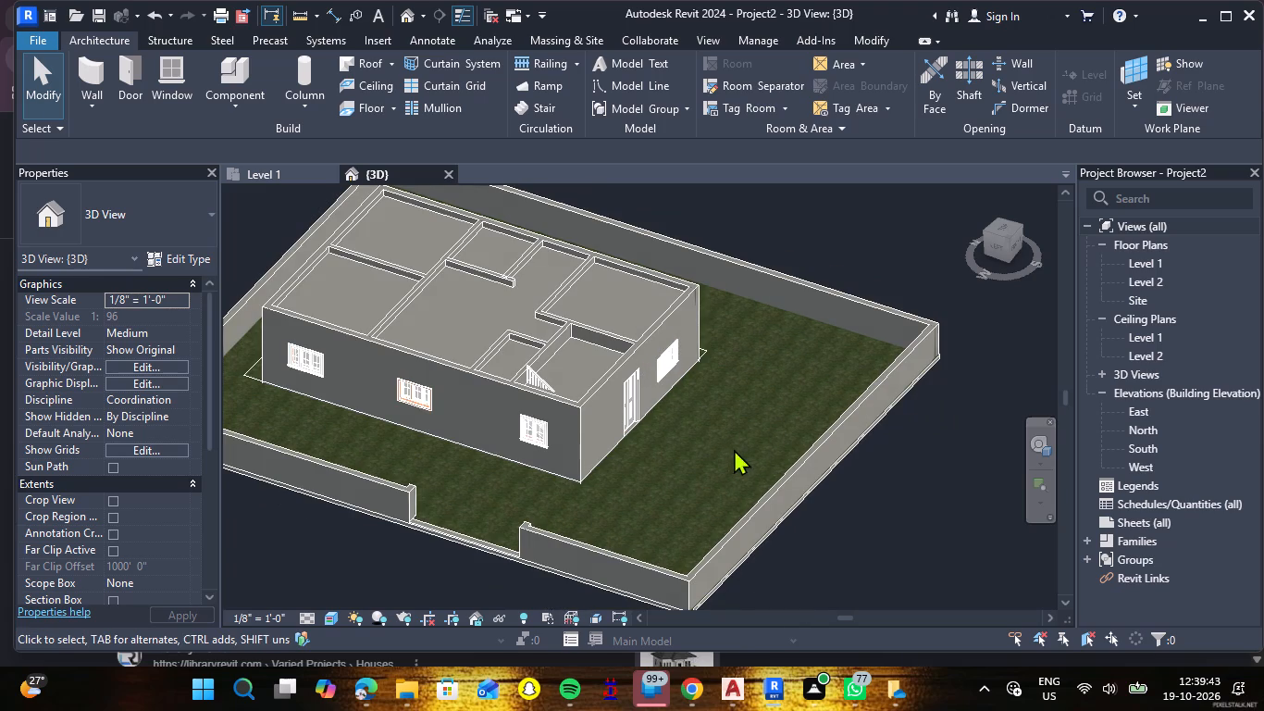
pyautogui.keyDown('shift'); pyautogui.moveTo(734, 449); pyautogui.dragTo(669, 513, button='middle'); pyautogui.keyUp('shift')
pyautogui.scroll(-1, 700, 404)
pyautogui.keyDown('shift'); pyautogui.scroll(-1, 737, 357); pyautogui.keyUp('shift')
pyautogui.keyDown('shift'); pyautogui.moveTo(733, 363); pyautogui.dragTo(700, 408, button='middle'); pyautogui.keyUp('shift')
pyautogui.scroll(-6, 734, 358)
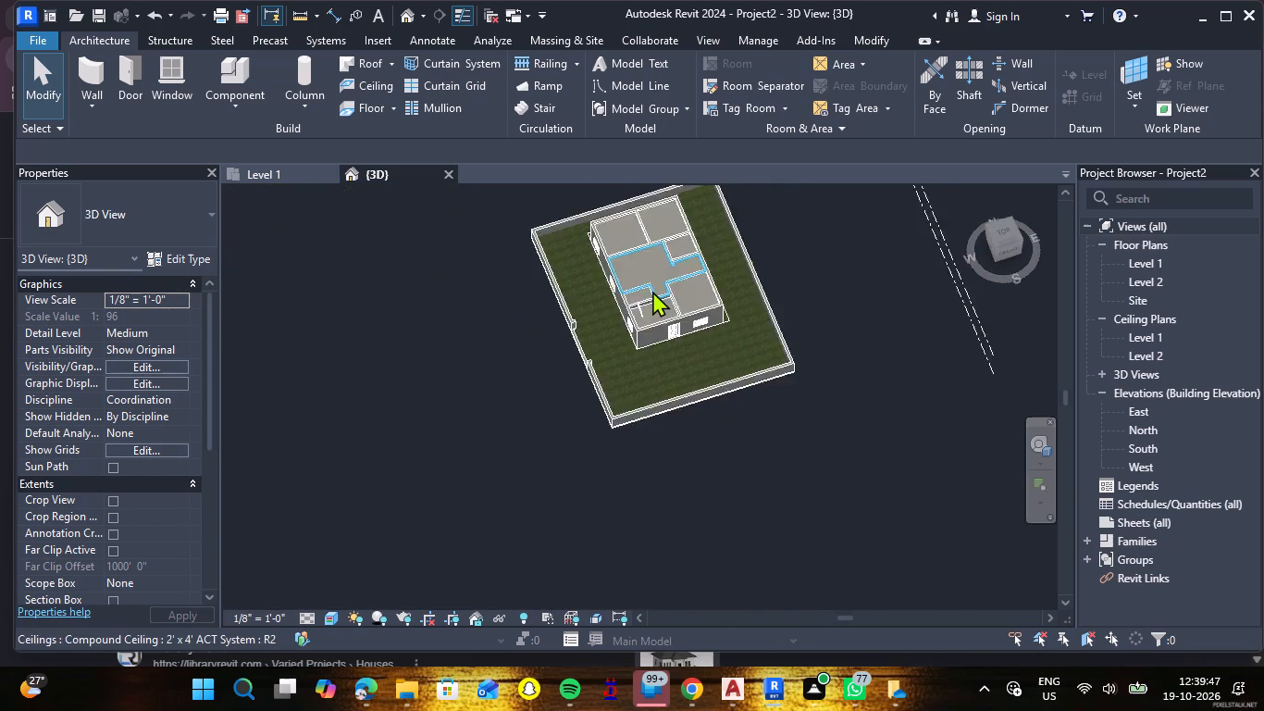
pyautogui.scroll(8, 651, 292)
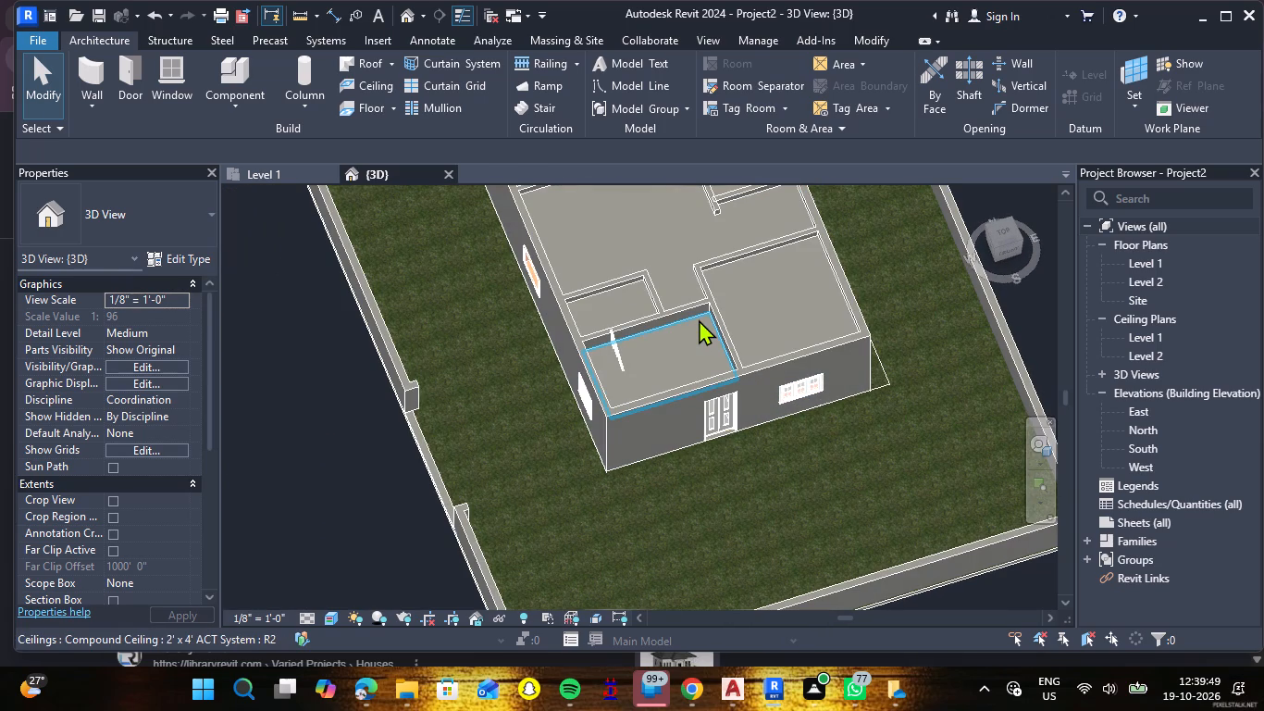
pyautogui.click(699, 319)
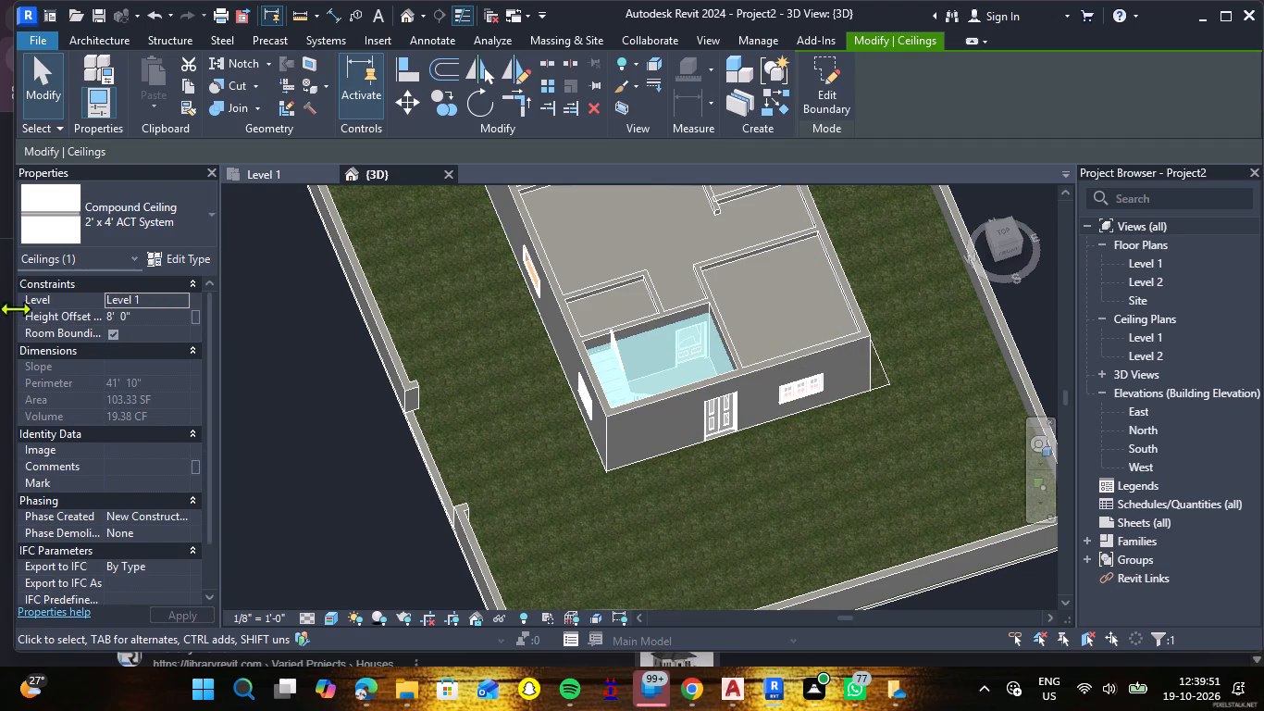
pyautogui.click(144, 314)
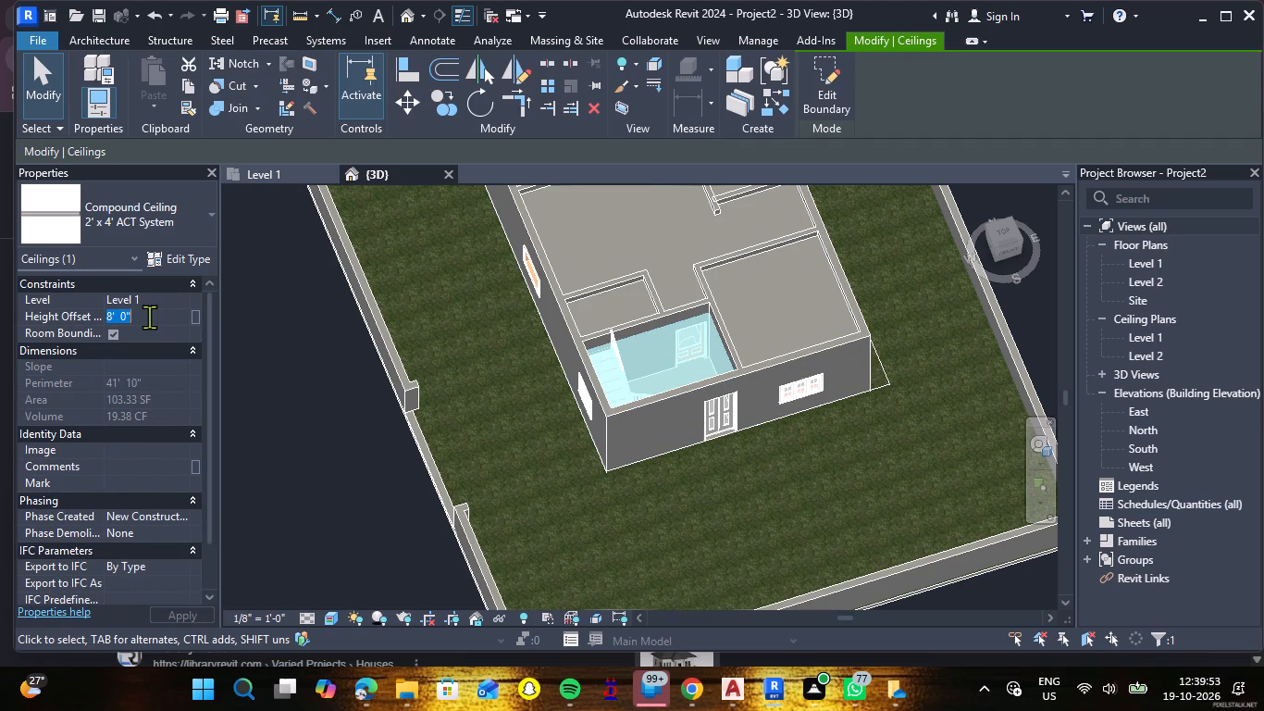
pyautogui.write("9'")
pyautogui.press('Return')
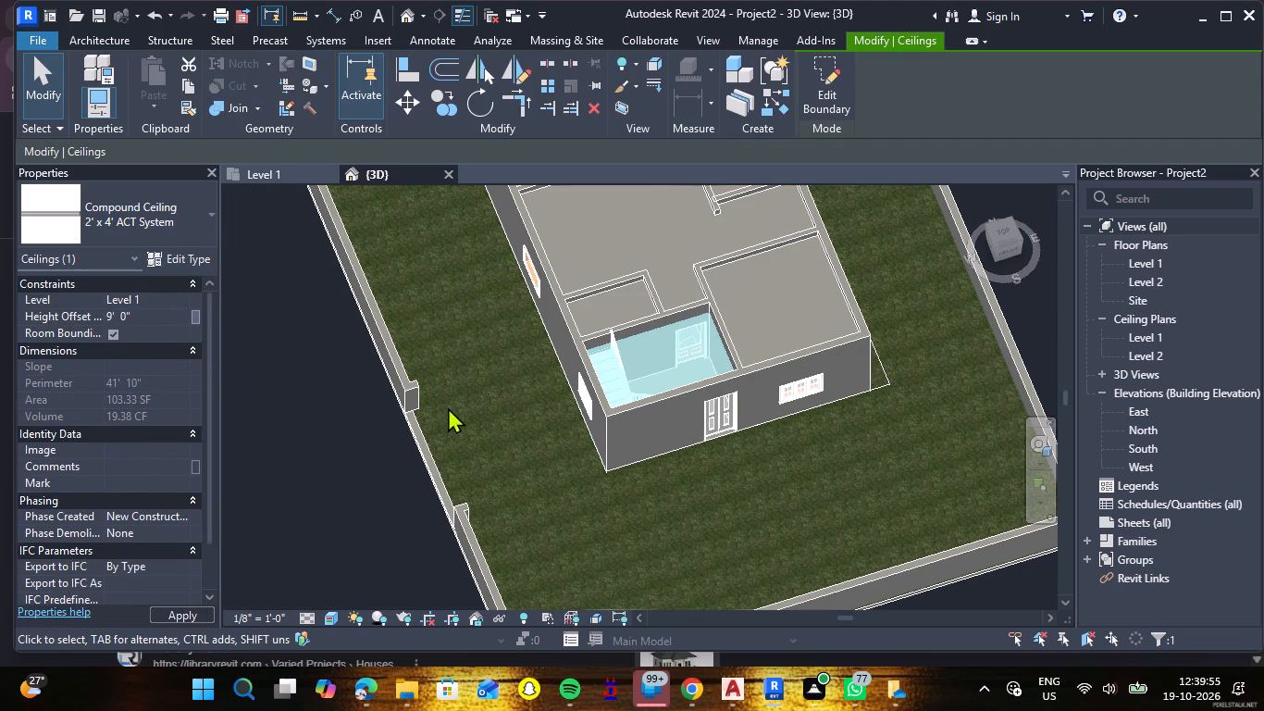
pyautogui.click(517, 355)
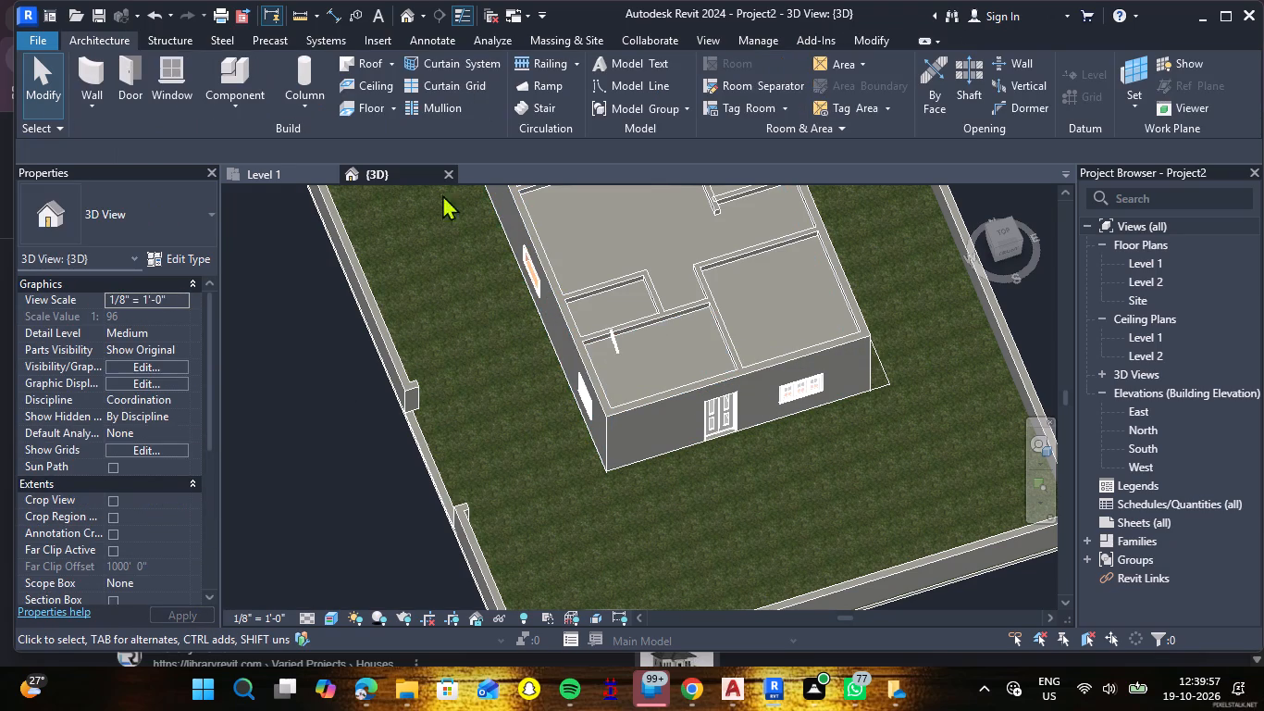
# Sketch a rectangular 2' x 4' ACT System ceiling on Level 1 along the house's outer wall faces, about 1077 SF, and finish it.
pyautogui.click(375, 89)
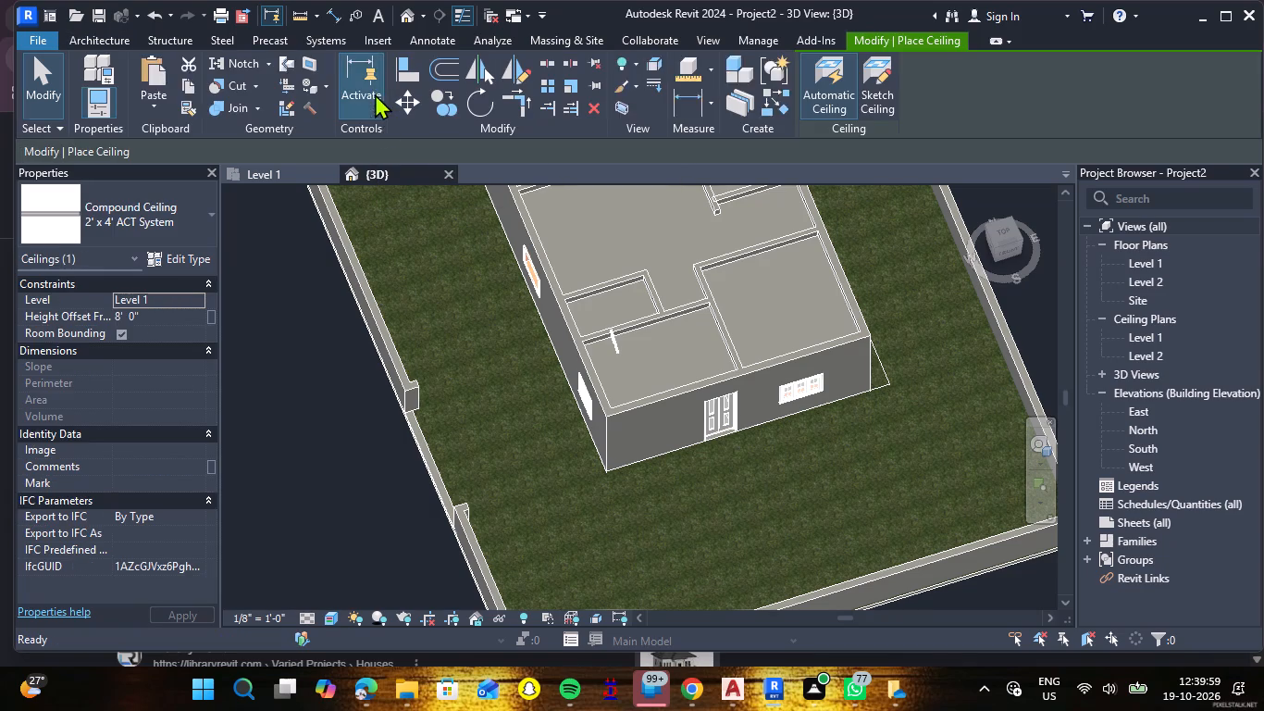
pyautogui.scroll(-6, 458, 283)
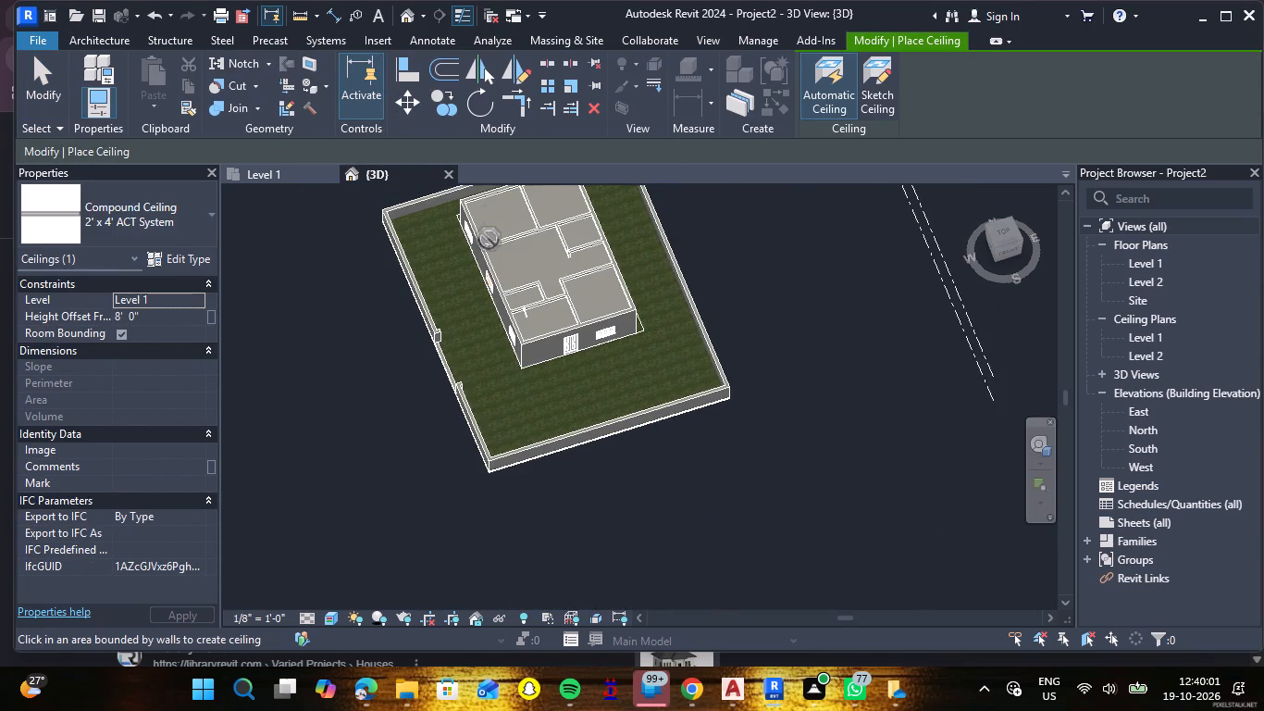
pyautogui.scroll(-3, 489, 239)
pyautogui.scroll(5, 494, 181)
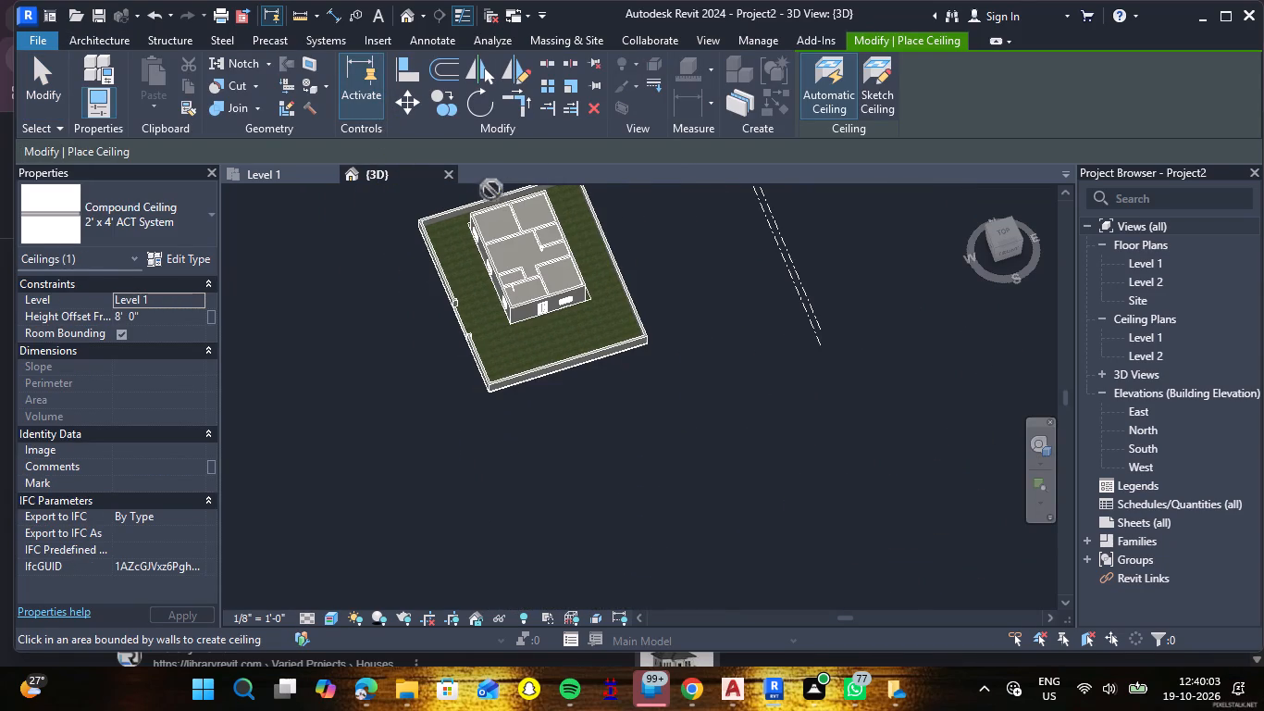
pyautogui.scroll(5, 491, 192)
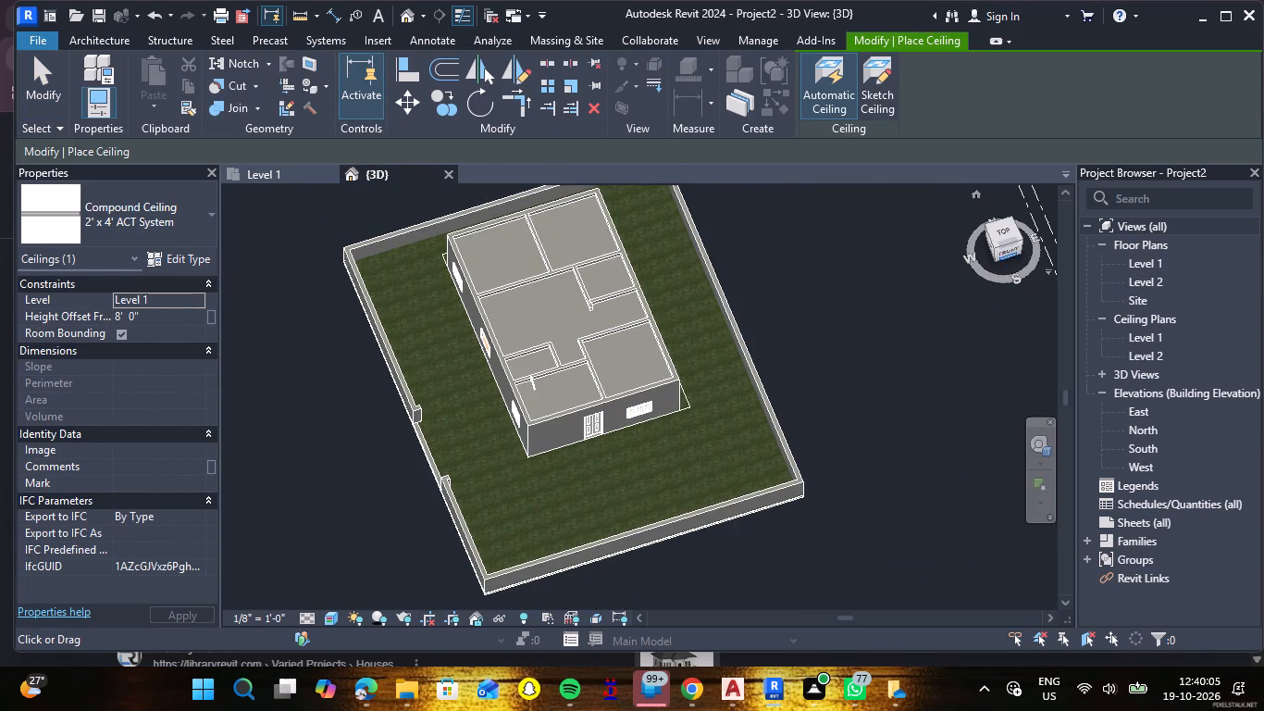
pyautogui.click(993, 240)
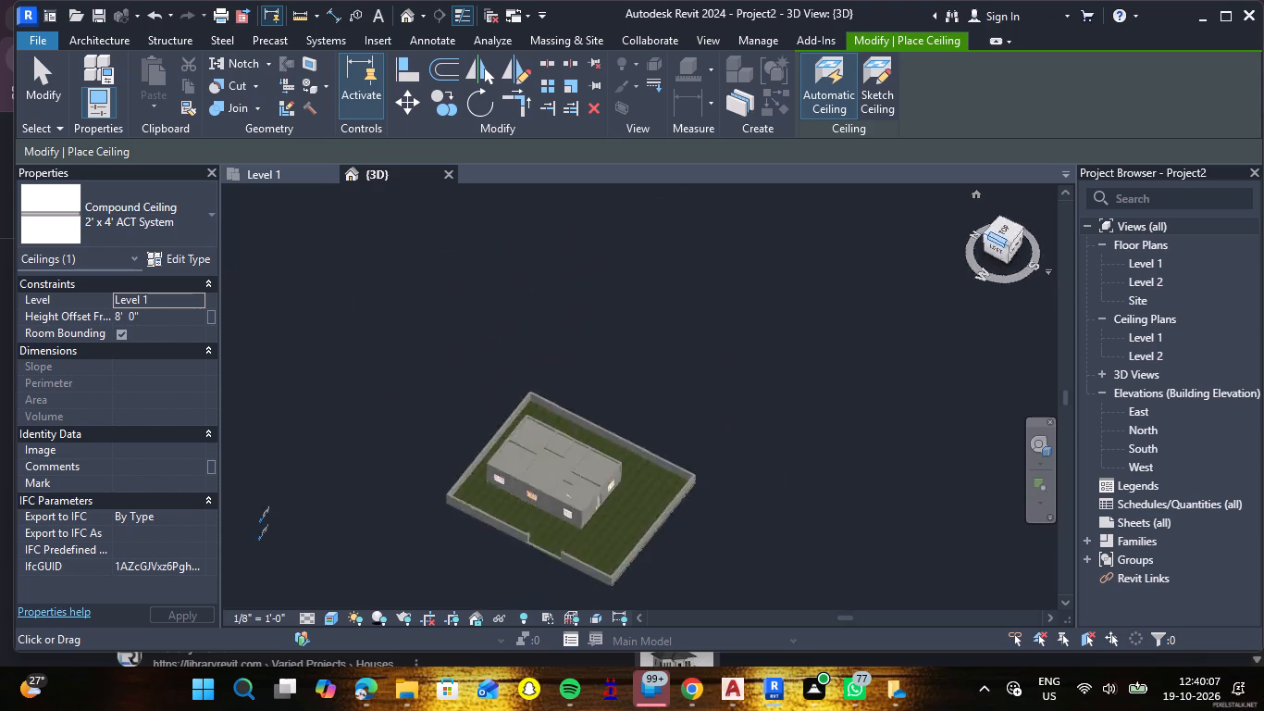
pyautogui.scroll(3, 708, 393)
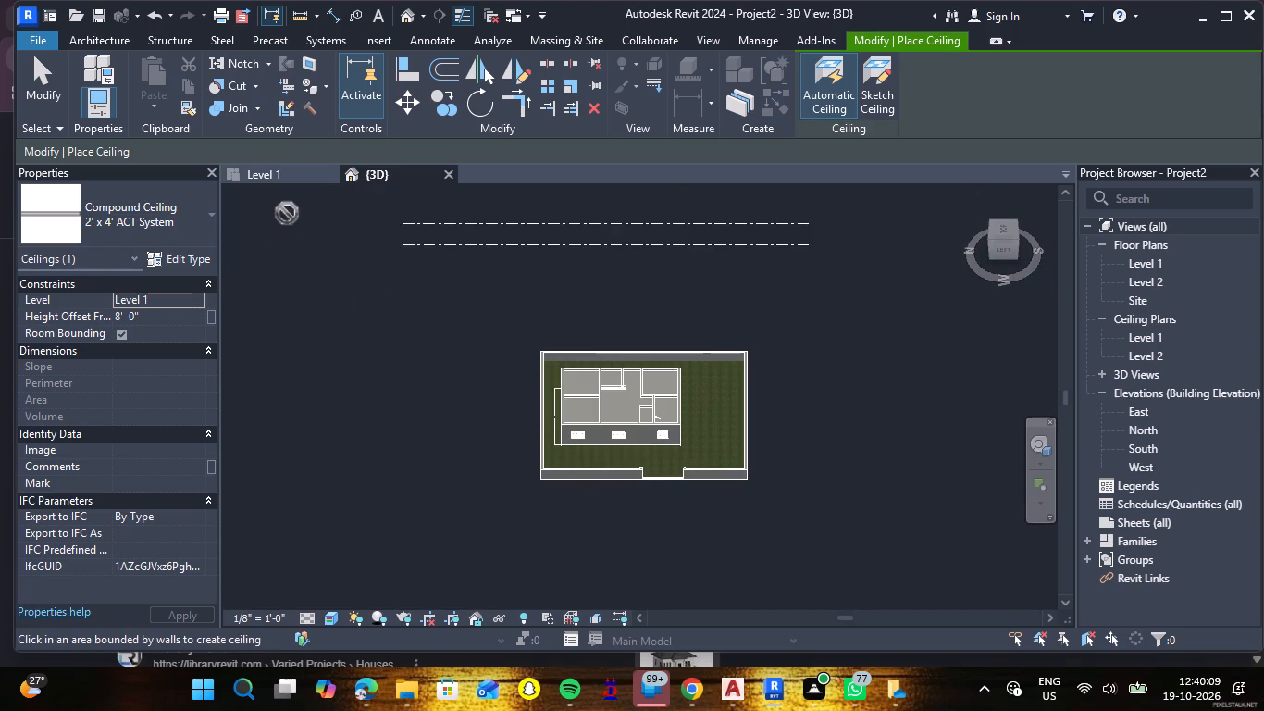
pyautogui.click(287, 173)
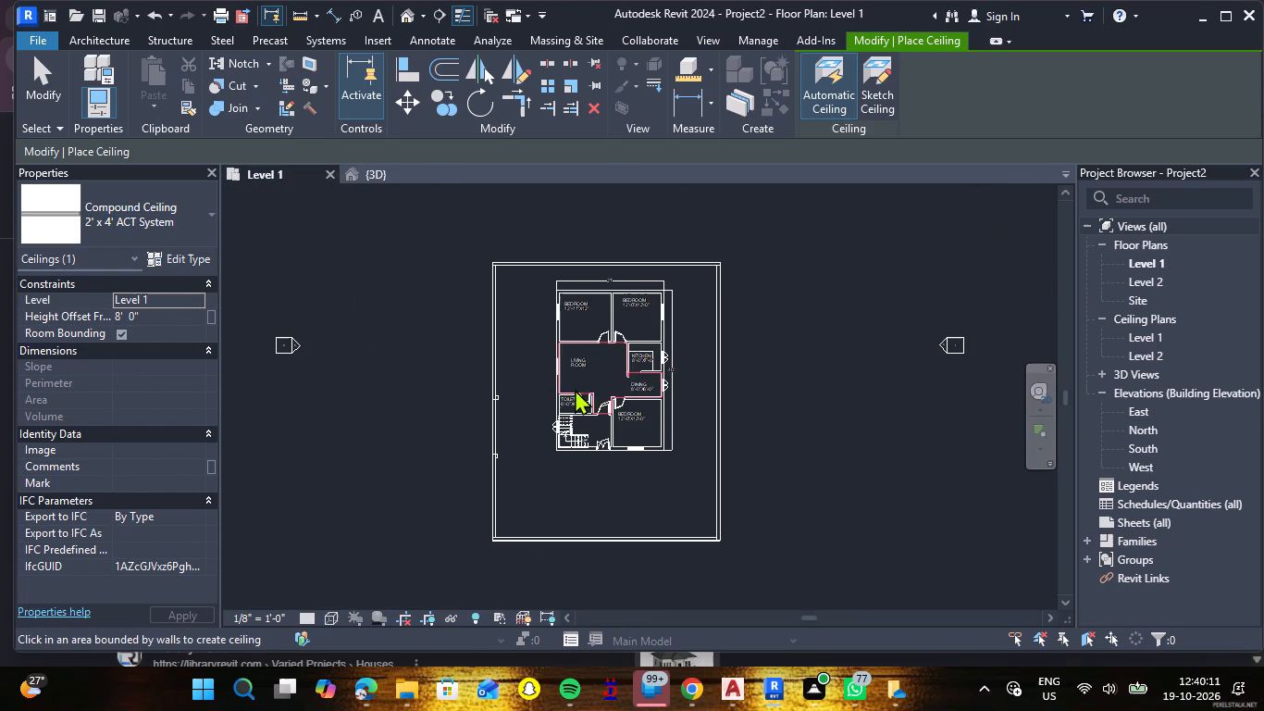
pyautogui.scroll(3, 588, 377)
pyautogui.click(885, 98)
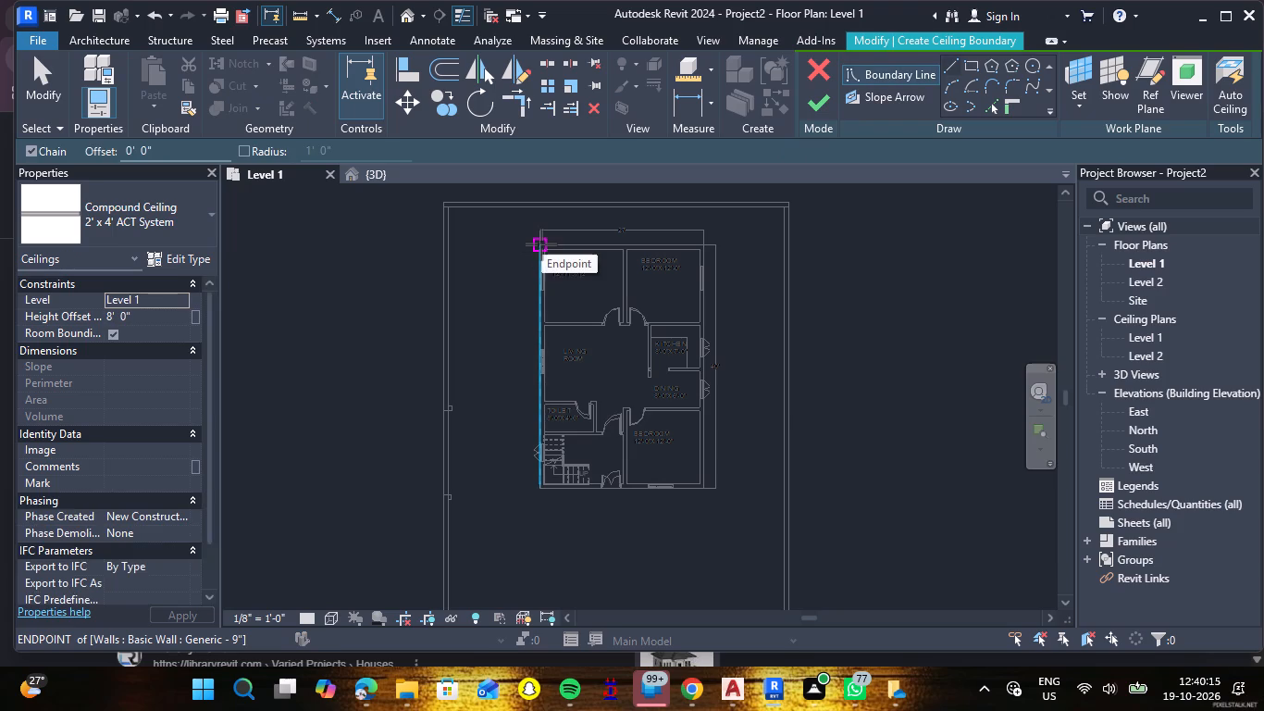
pyautogui.click(969, 68)
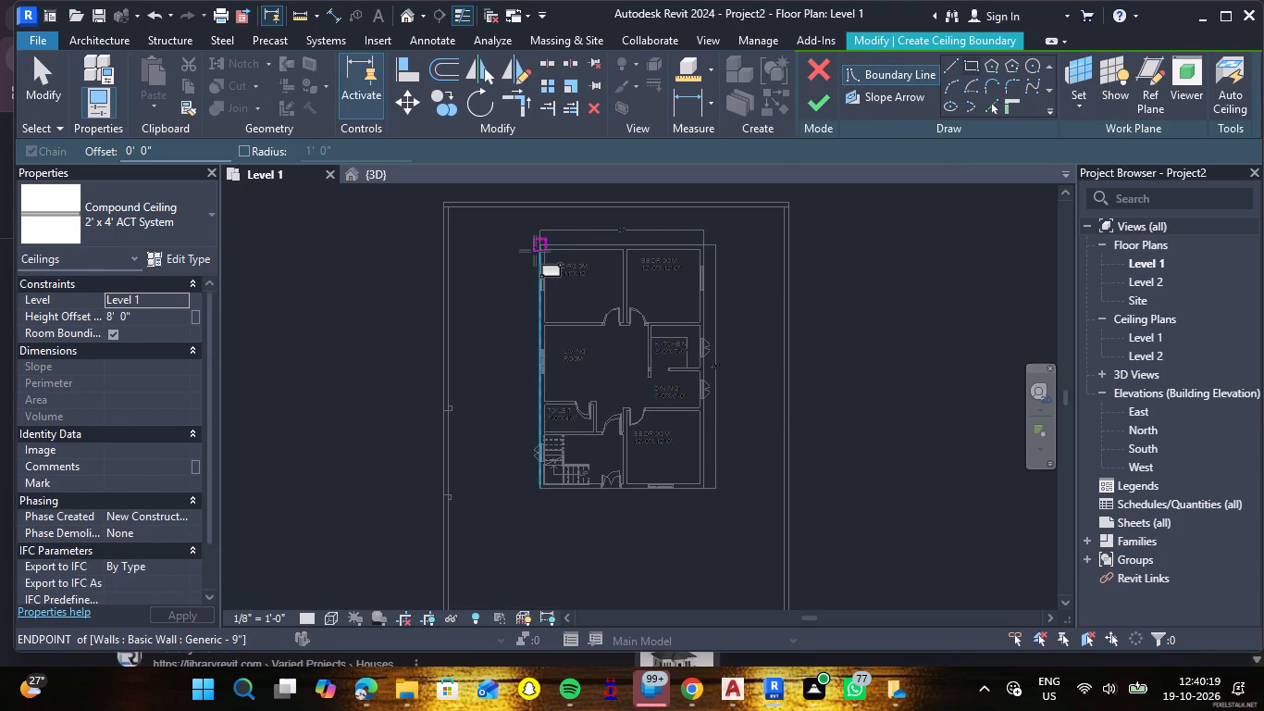
pyautogui.scroll(9, 535, 245)
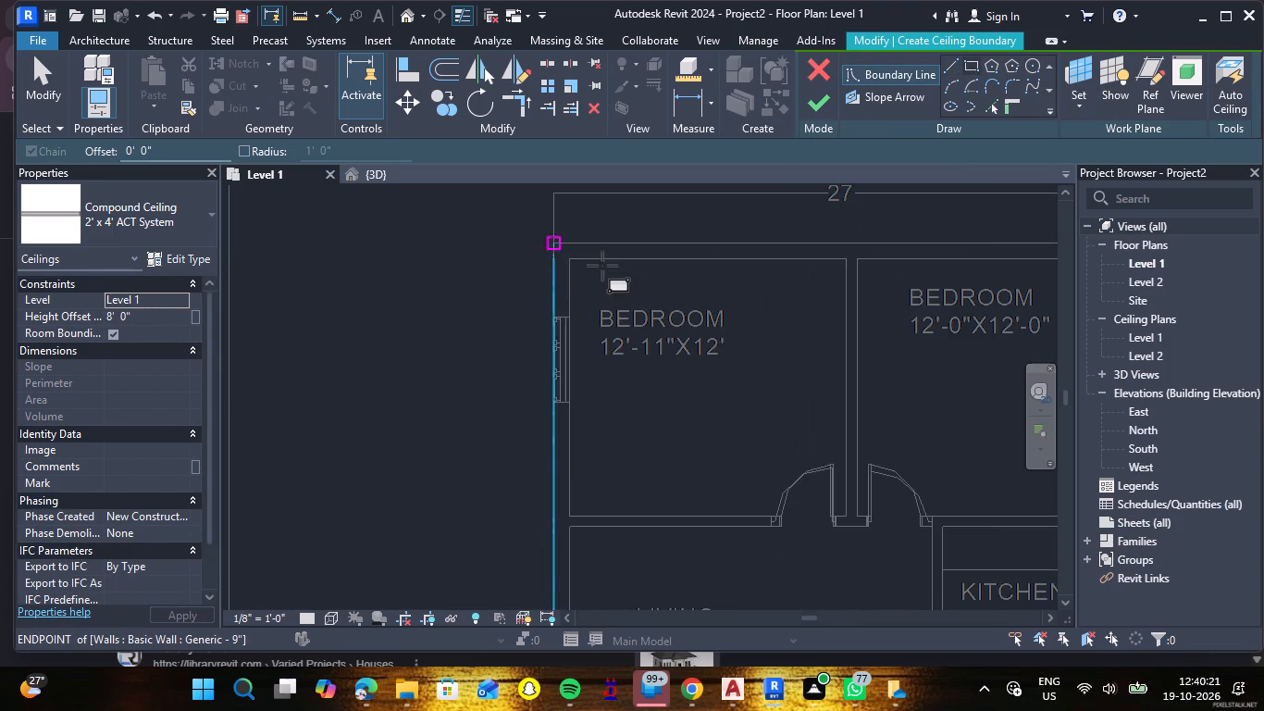
pyautogui.click(553, 240)
pyautogui.scroll(-6, 645, 306)
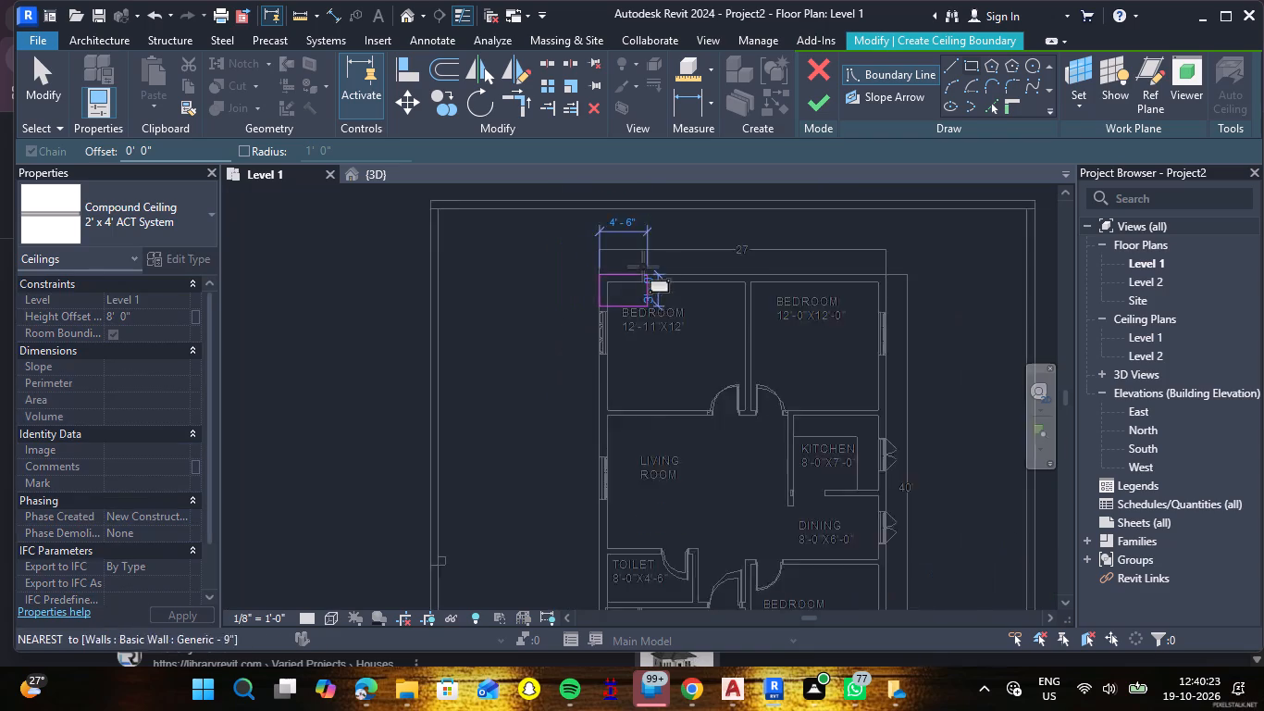
pyautogui.scroll(-7, 642, 249)
pyautogui.scroll(9, 724, 395)
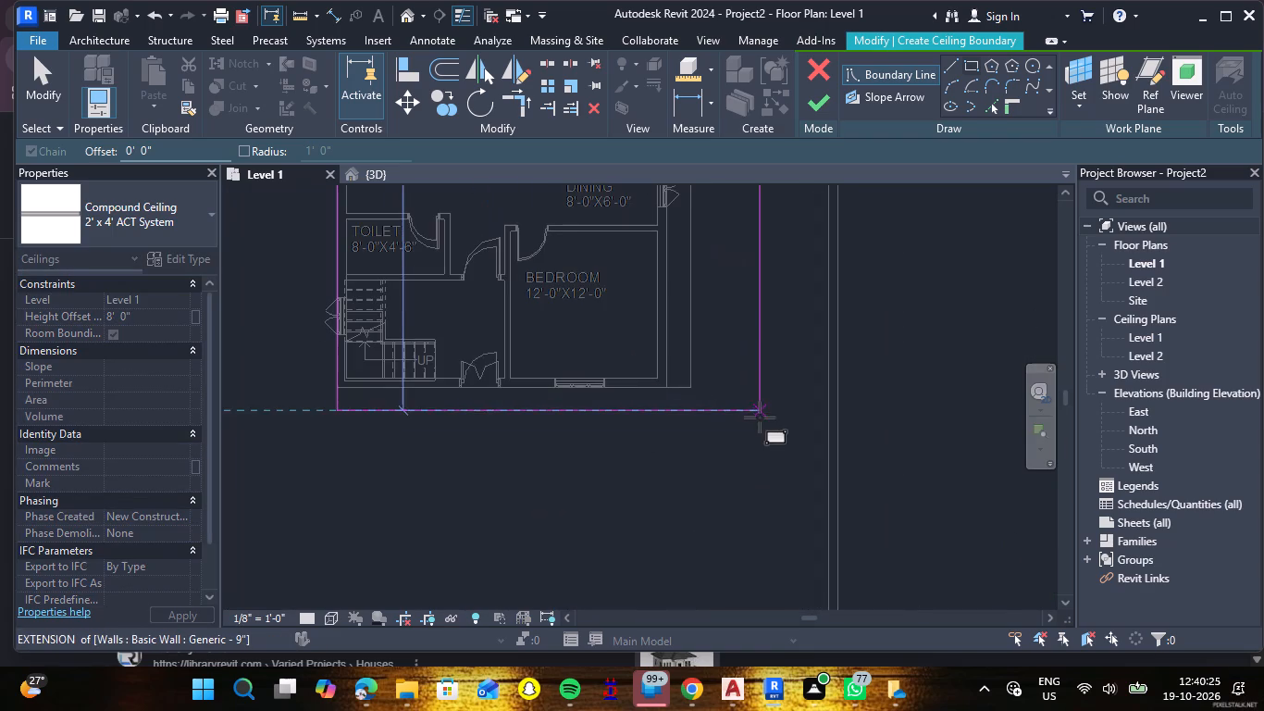
pyautogui.scroll(4, 638, 373)
pyautogui.scroll(-1, 647, 376)
pyautogui.scroll(8, 647, 377)
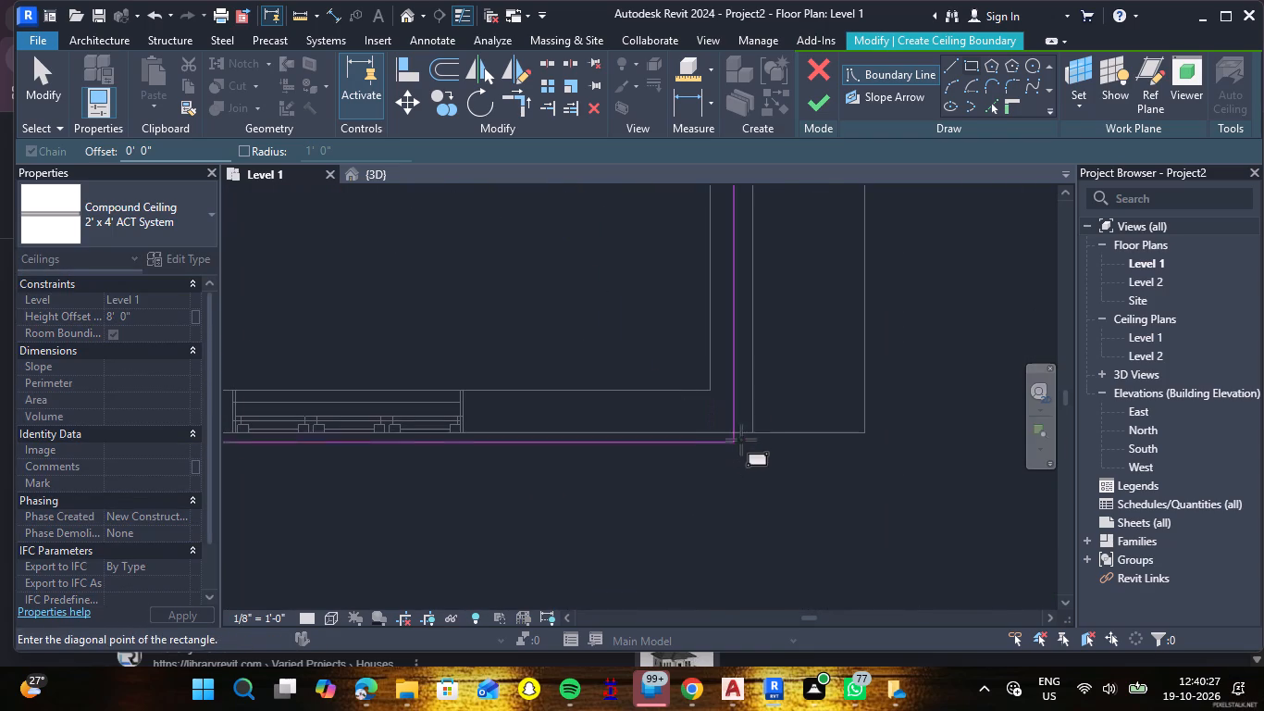
pyautogui.click(751, 434)
pyautogui.scroll(-8, 736, 362)
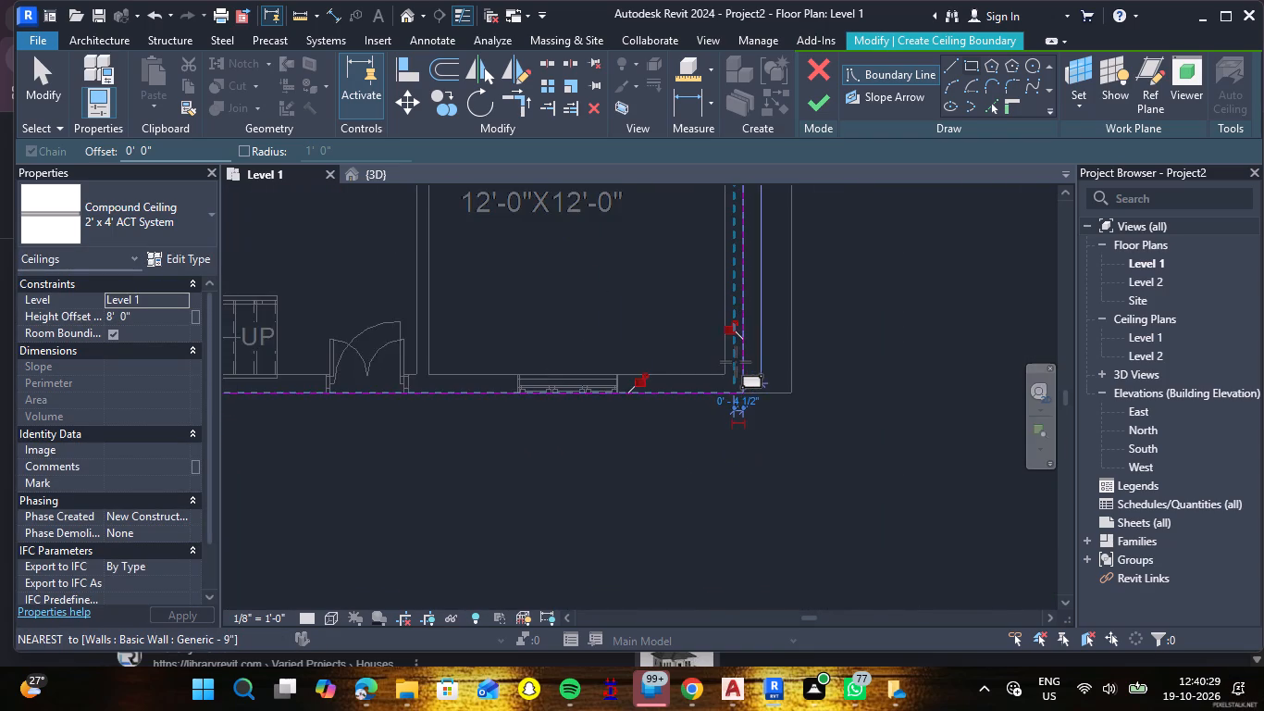
pyautogui.scroll(-7, 736, 362)
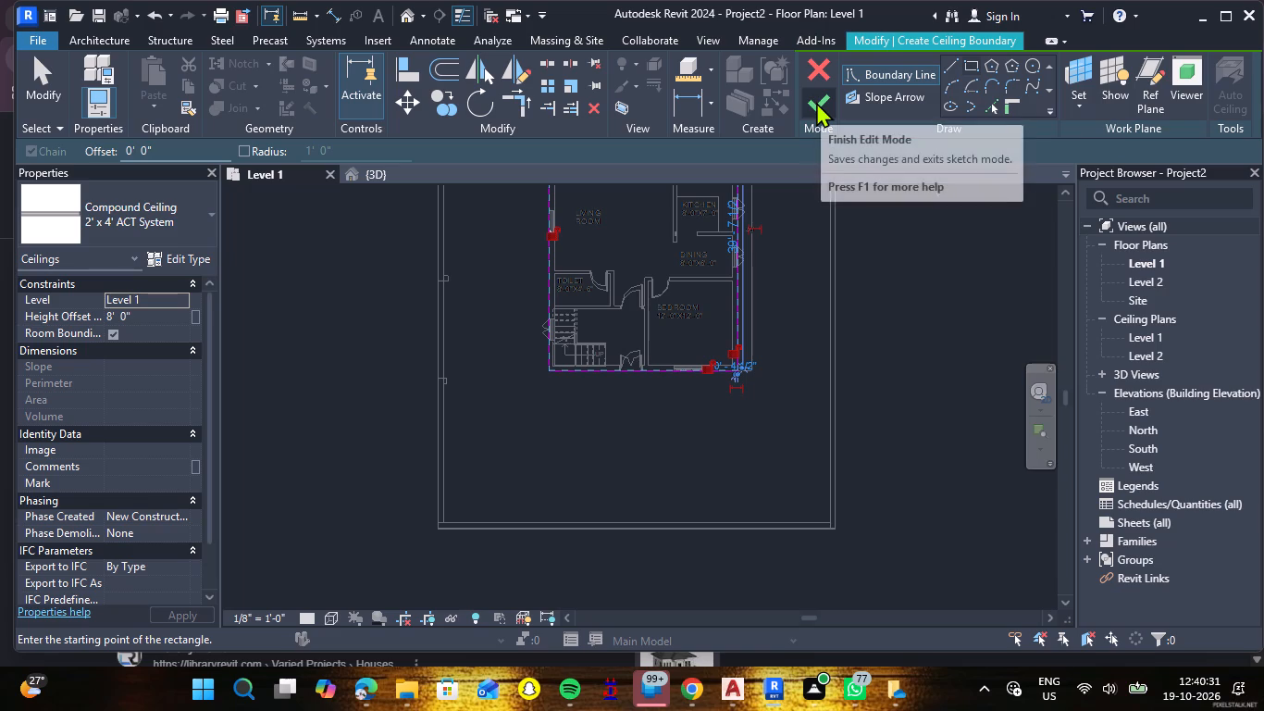
pyautogui.click(816, 102)
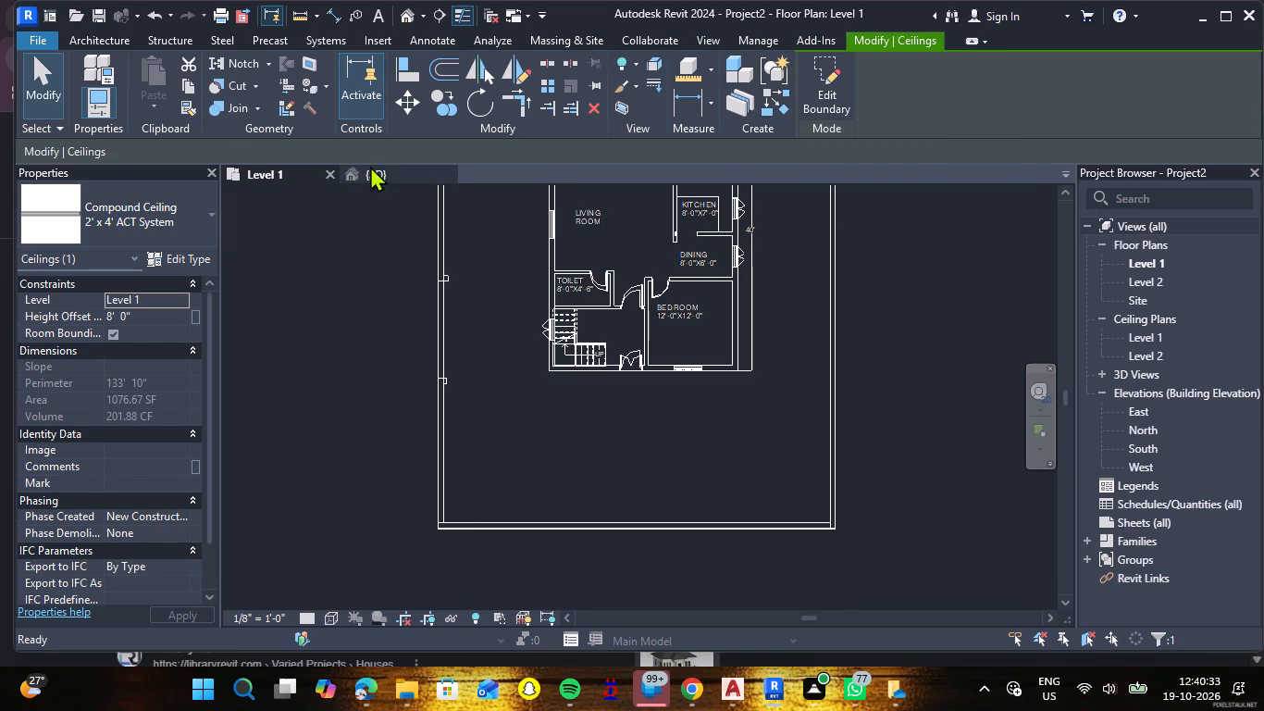
# Sketch and finish a rectangular Generic - 12" floor on Level 1 over the house footprint, projecting past the entrance wall, about 1142 SF.
pyautogui.click(387, 169)
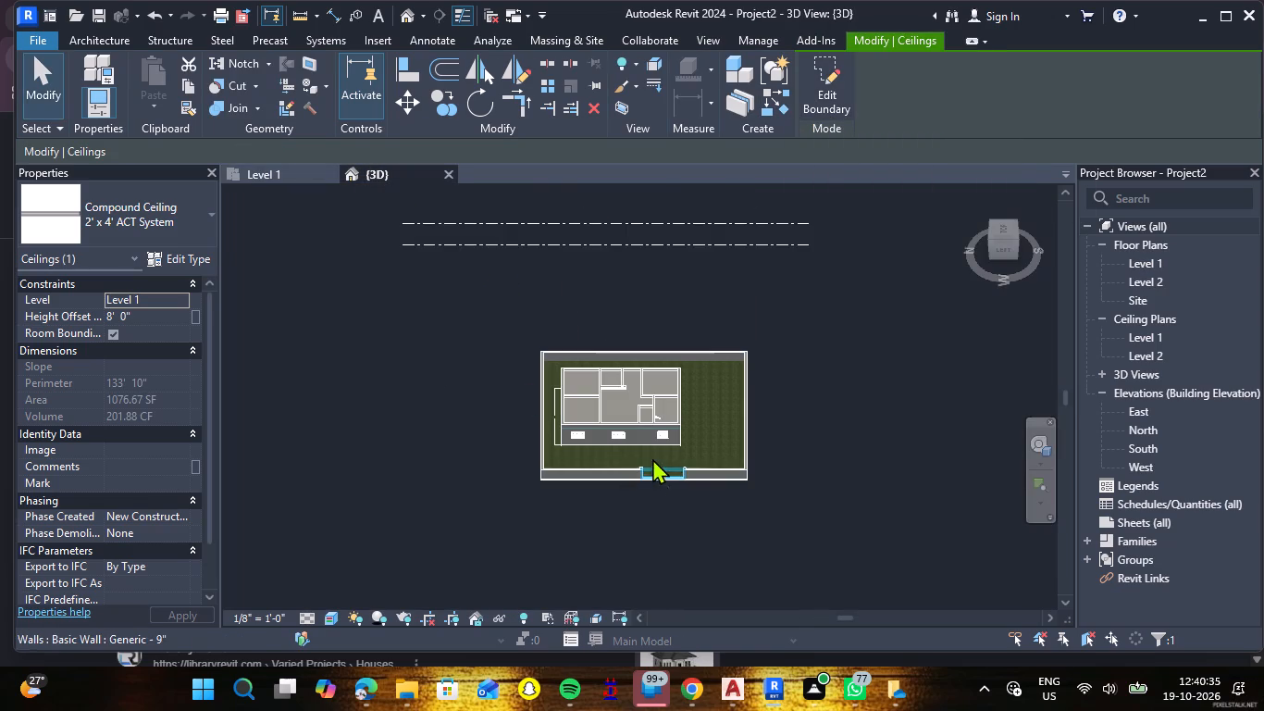
pyautogui.scroll(7, 652, 458)
pyautogui.scroll(4, 651, 310)
pyautogui.scroll(-1, 773, 384)
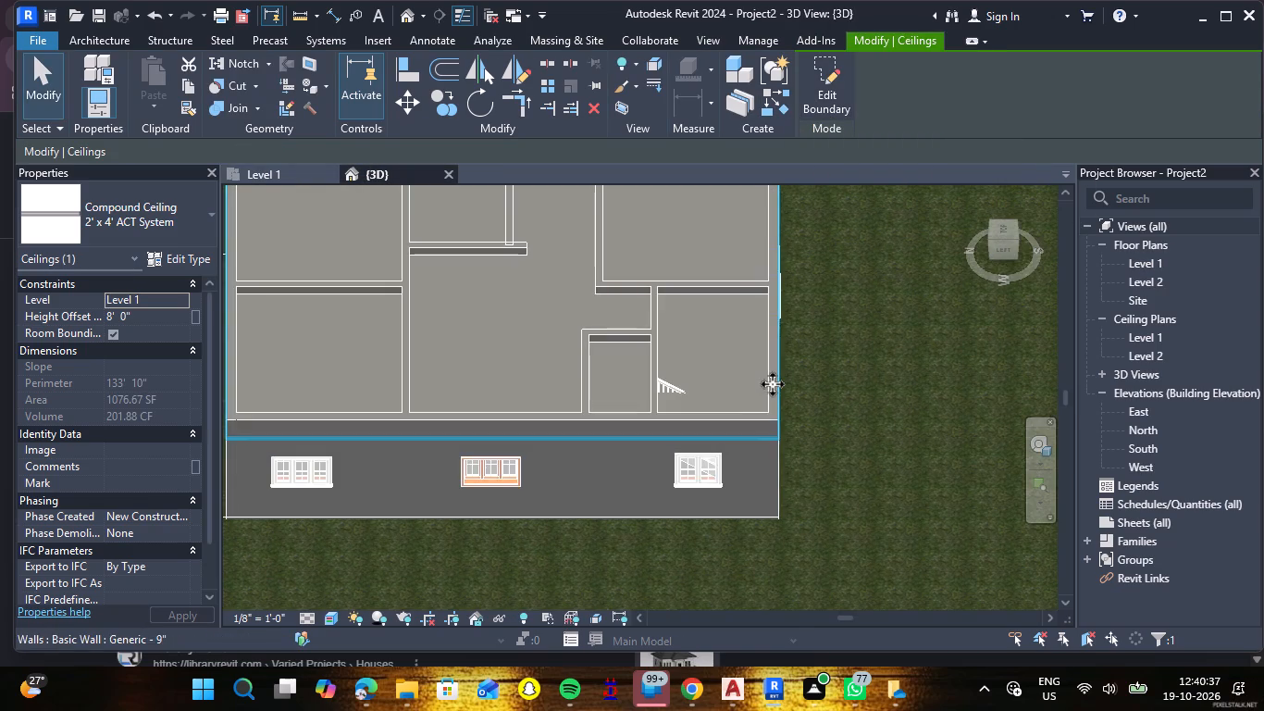
pyautogui.scroll(-5, 773, 384)
pyautogui.scroll(1, 765, 368)
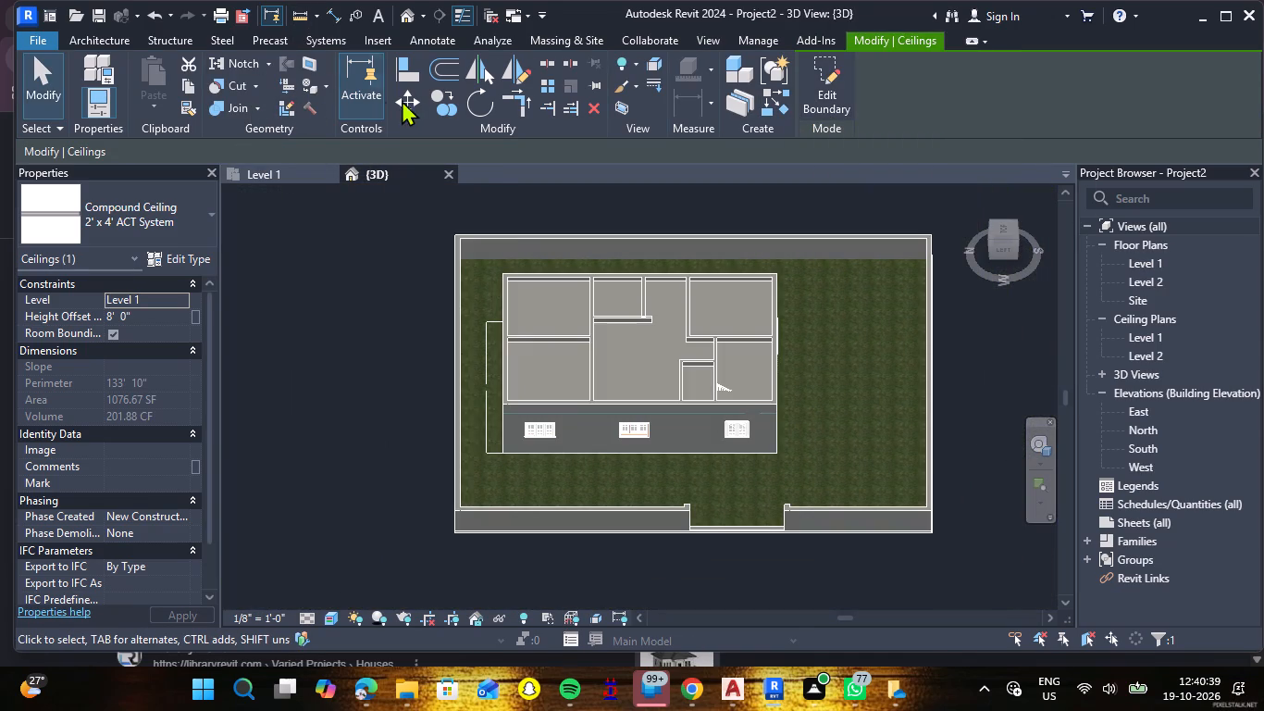
pyautogui.click(118, 36)
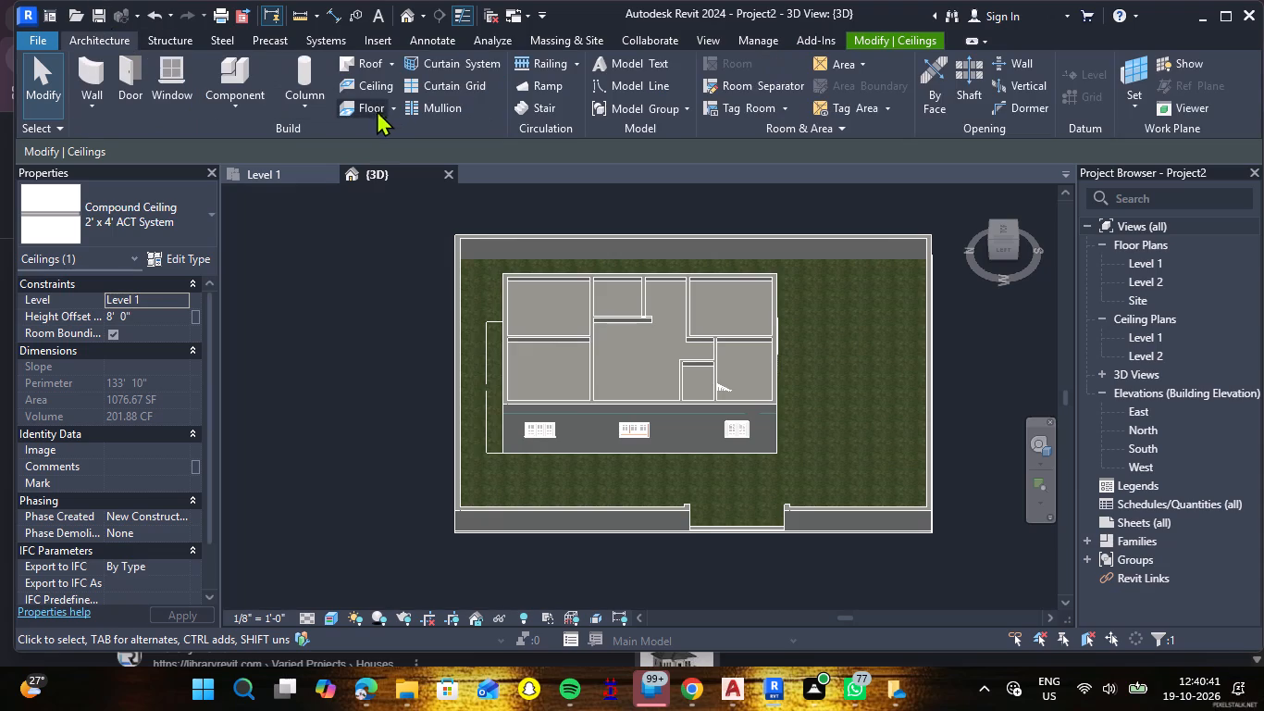
pyautogui.click(355, 110)
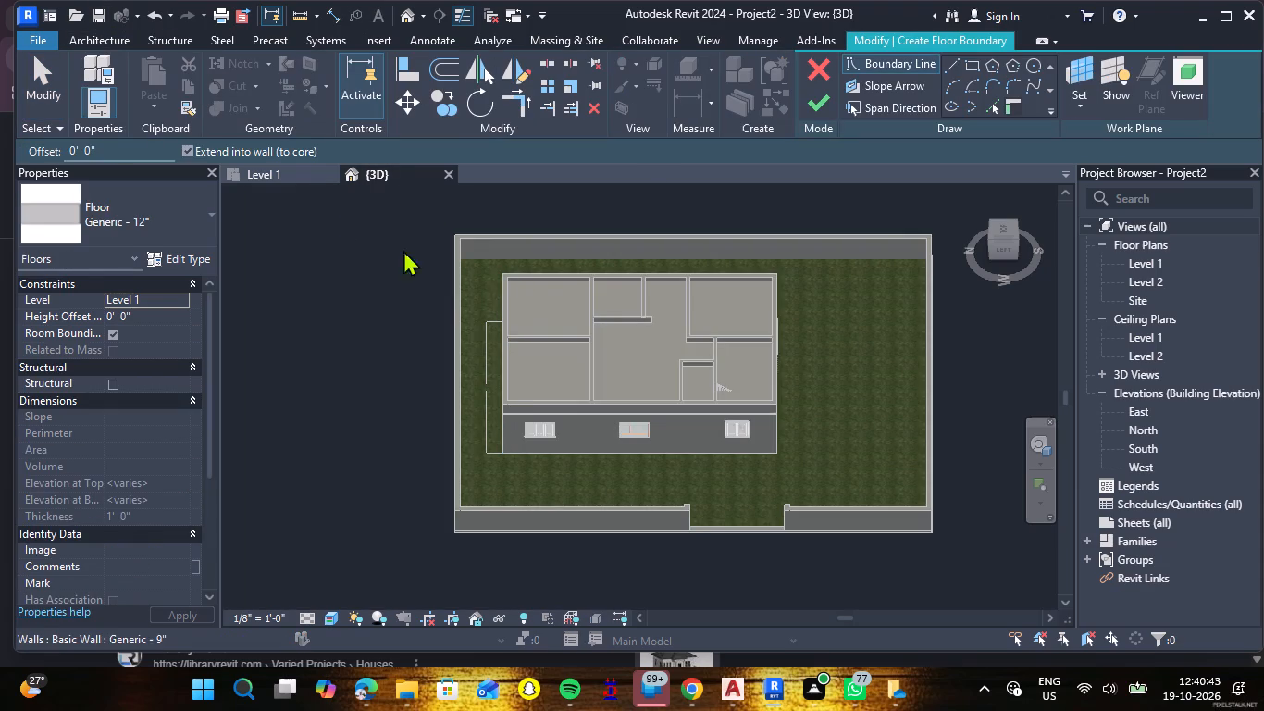
pyautogui.click(267, 168)
pyautogui.scroll(-5, 494, 246)
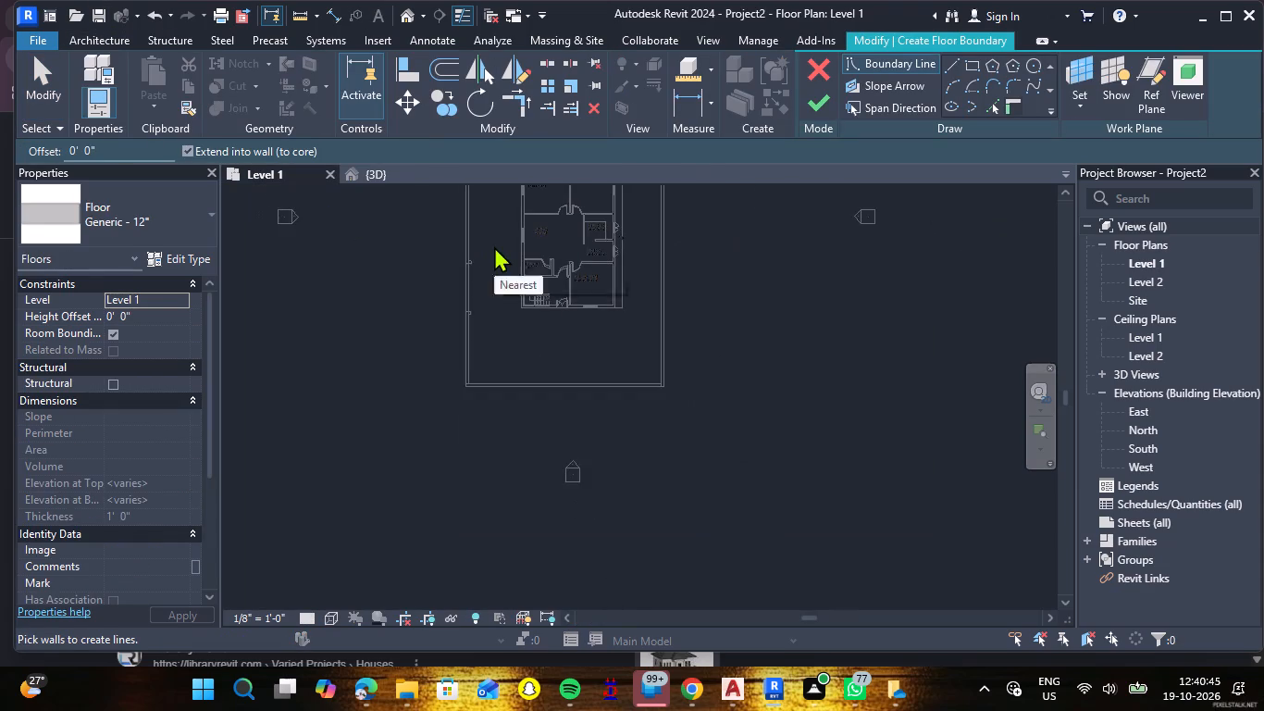
pyautogui.scroll(-4, 502, 234)
pyautogui.scroll(11, 521, 174)
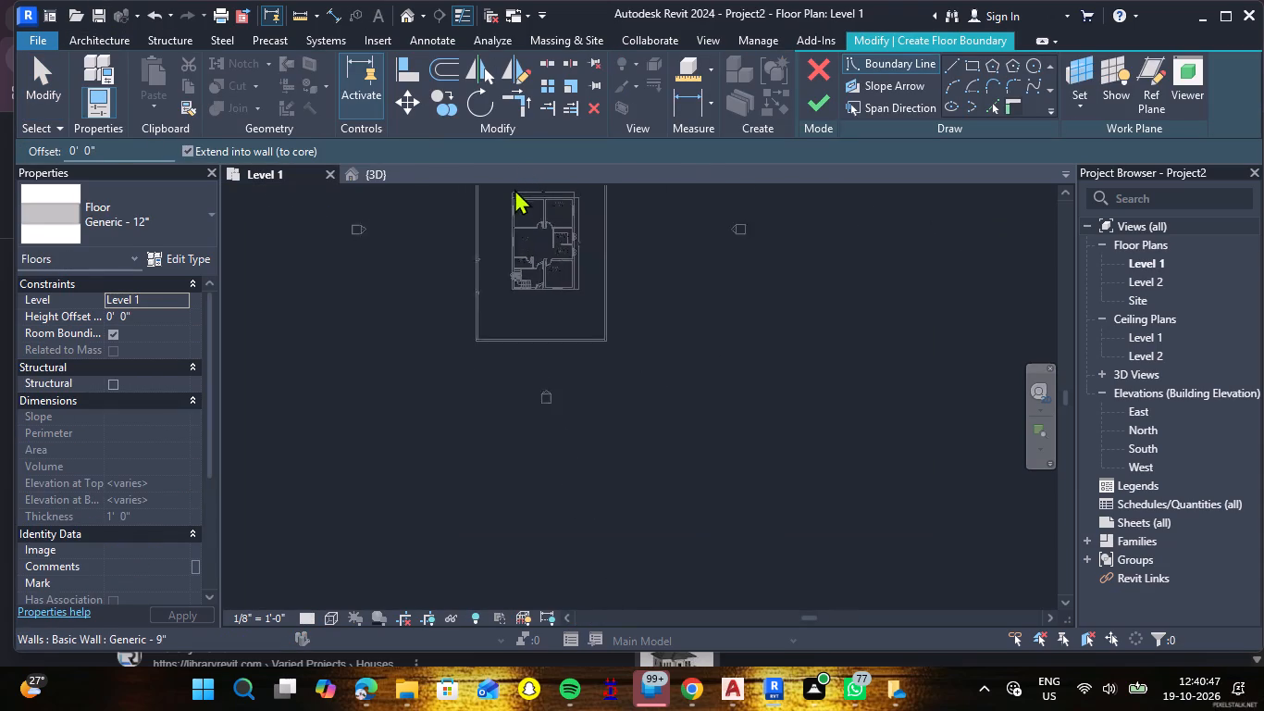
pyautogui.scroll(6, 514, 189)
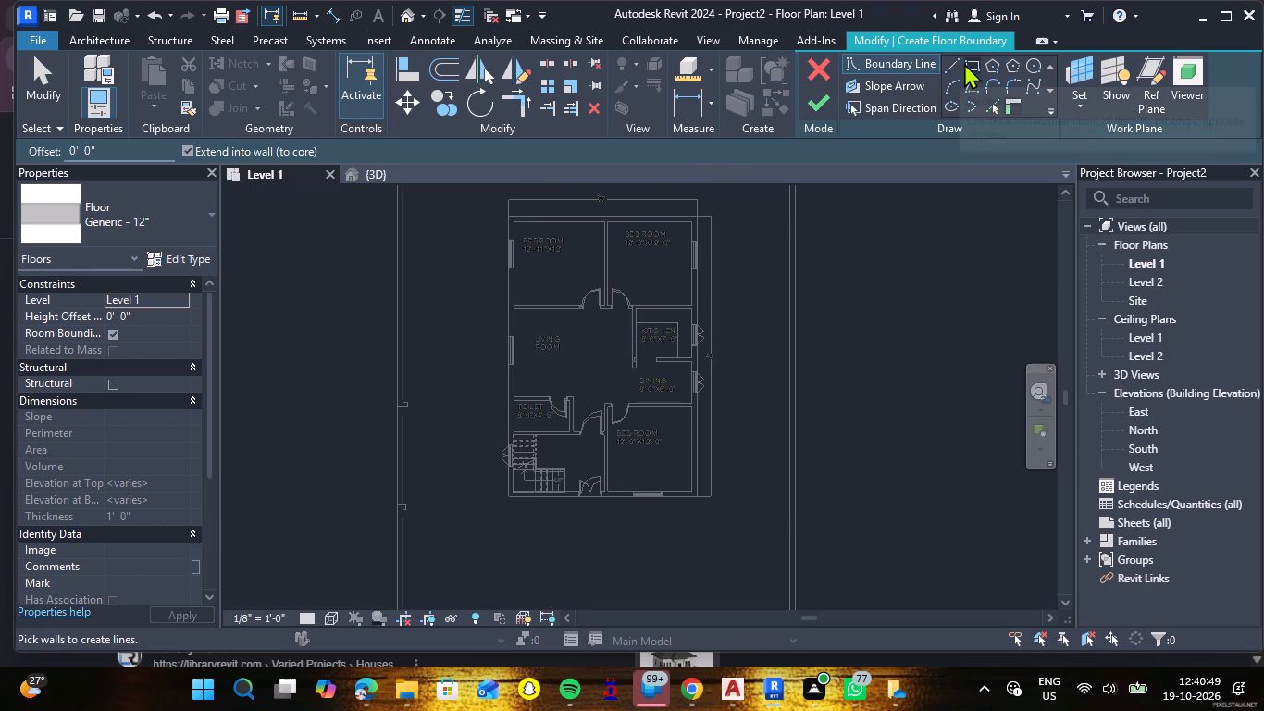
pyautogui.click(964, 63)
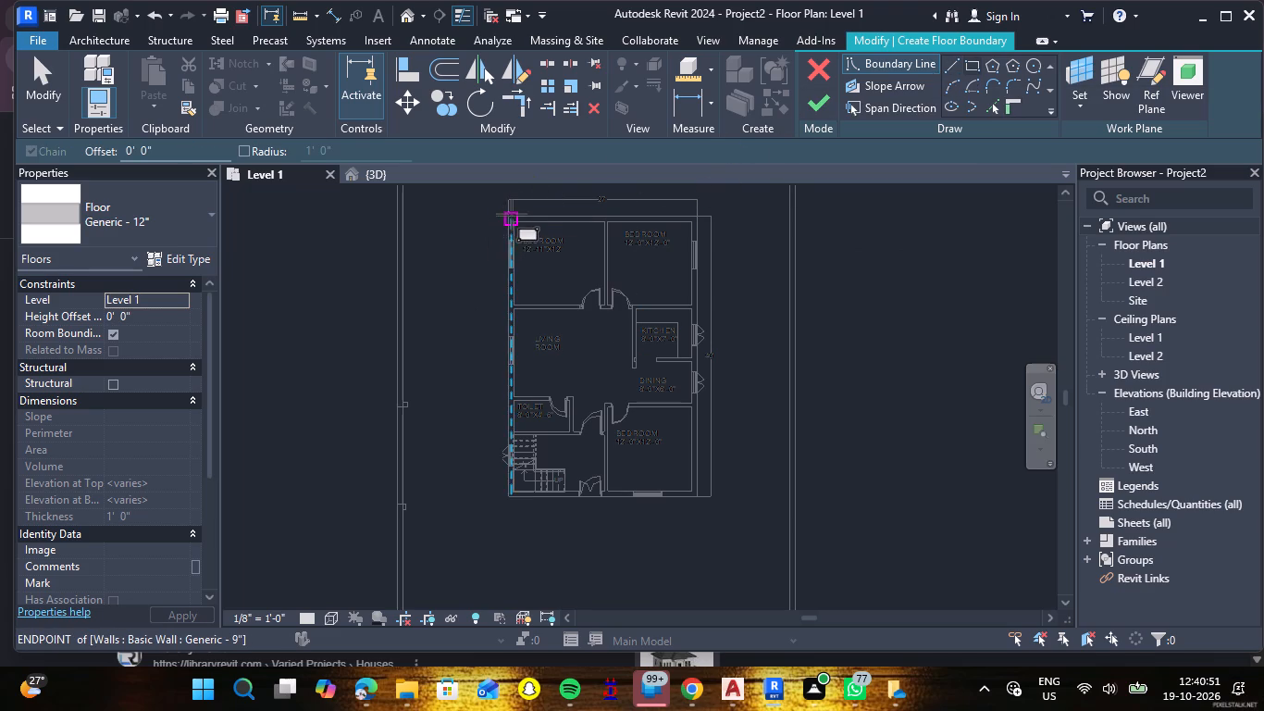
pyautogui.click(507, 216)
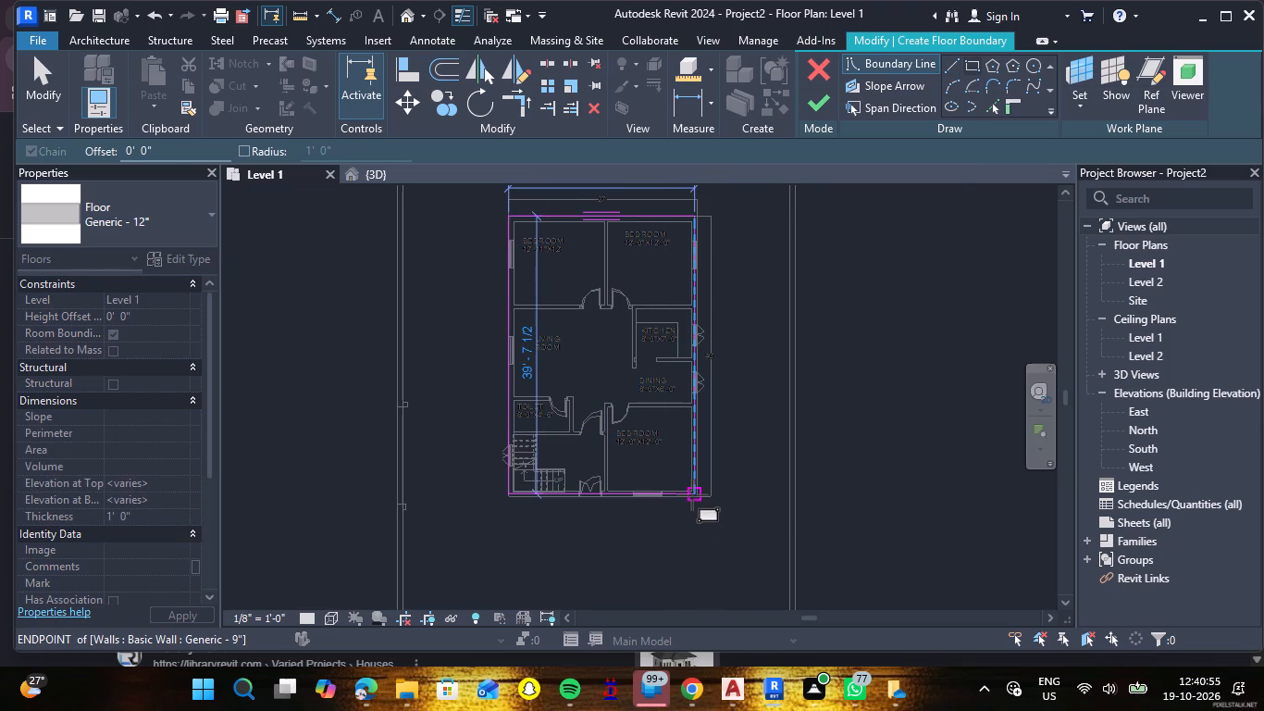
pyautogui.scroll(8, 690, 505)
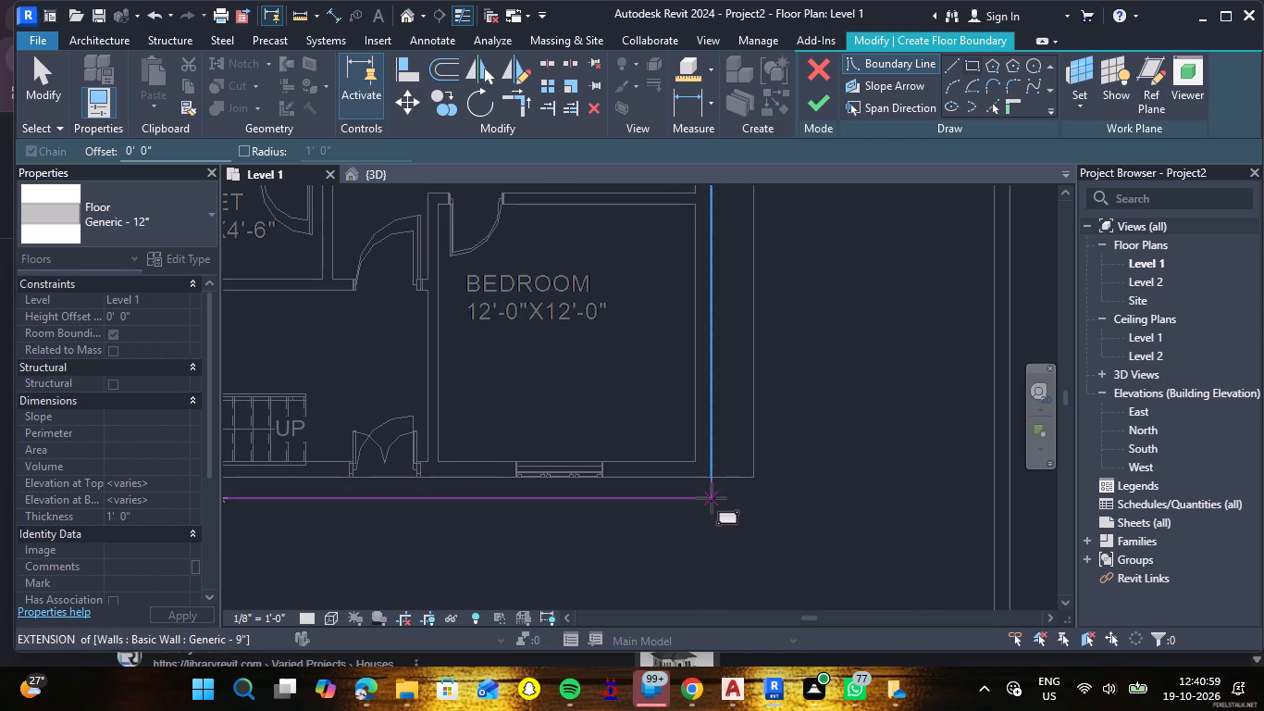
pyautogui.click(712, 530)
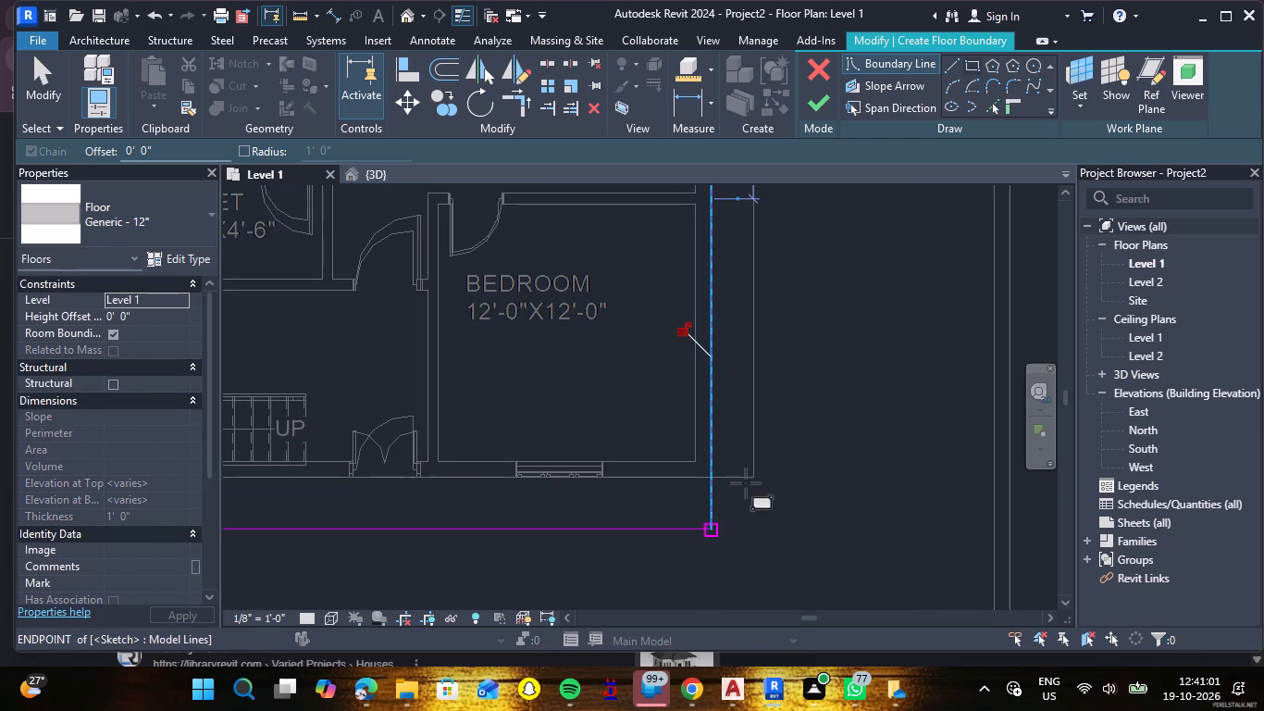
pyautogui.scroll(-5, 802, 231)
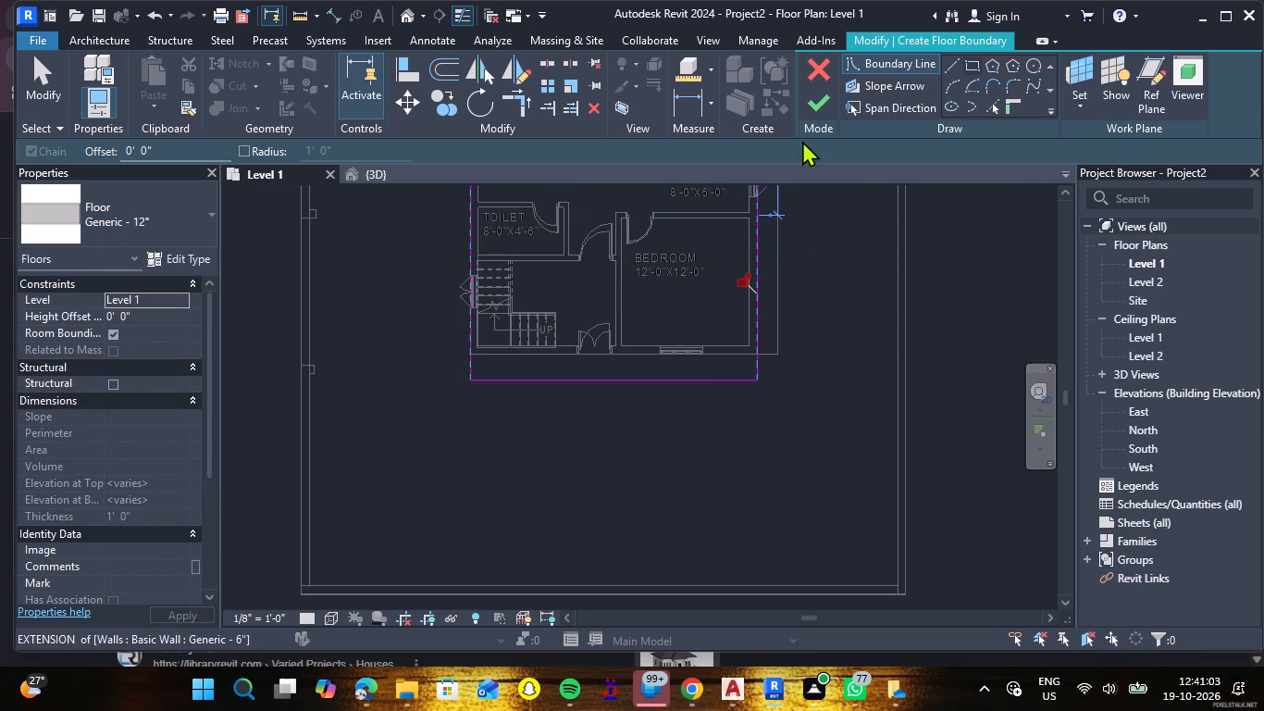
pyautogui.click(814, 106)
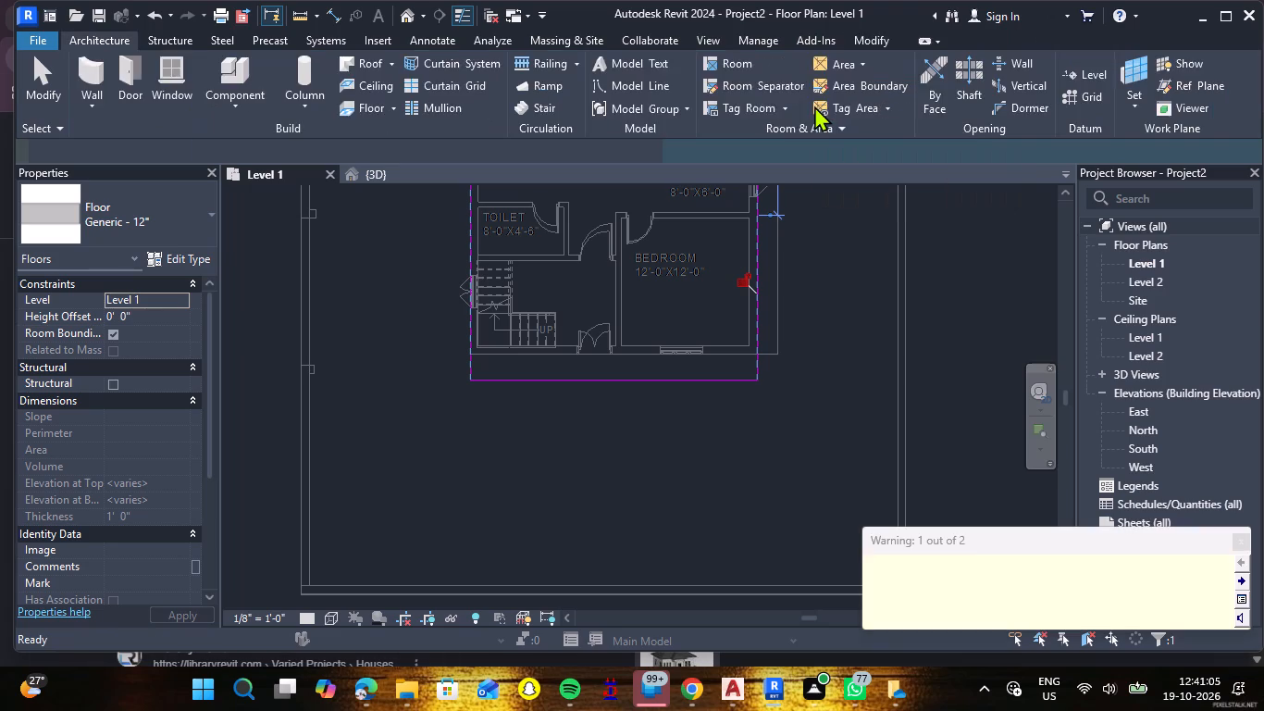
pyautogui.click(1244, 545)
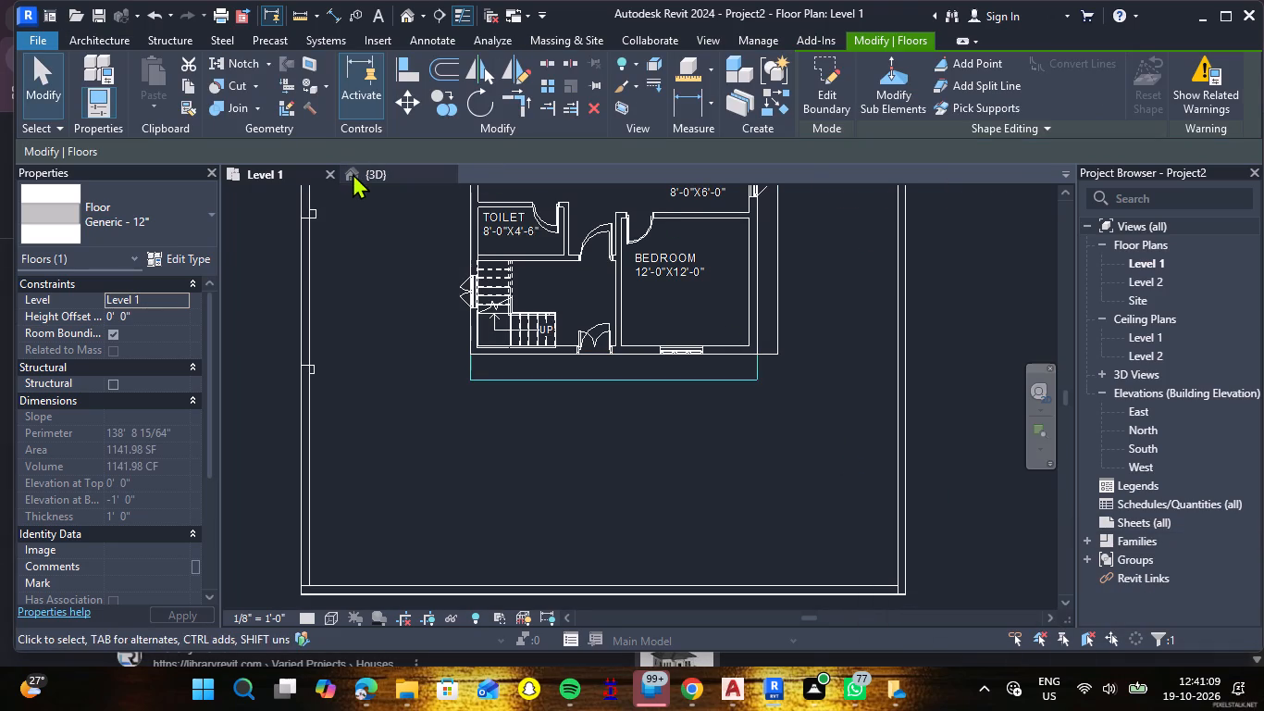
# Change the new Generic - 12" floor's level constraint to Level 2.
pyautogui.click(353, 173)
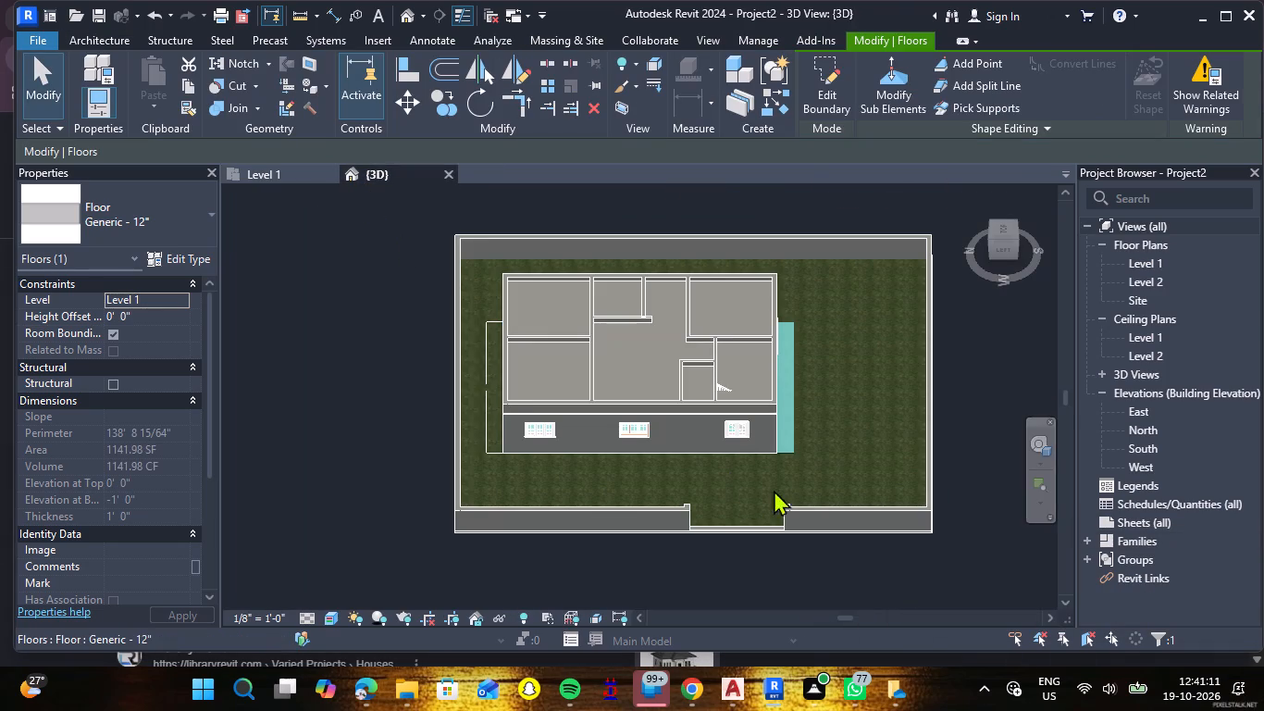
pyautogui.click(796, 455)
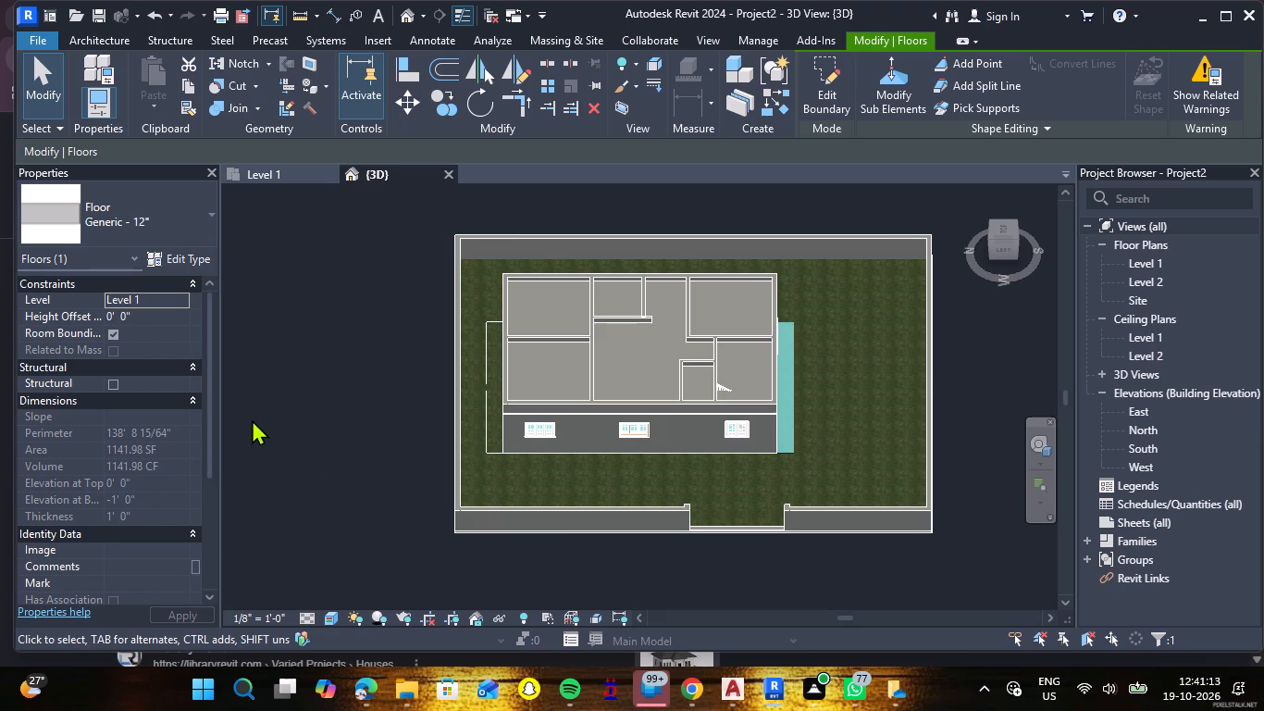
pyautogui.click(156, 317)
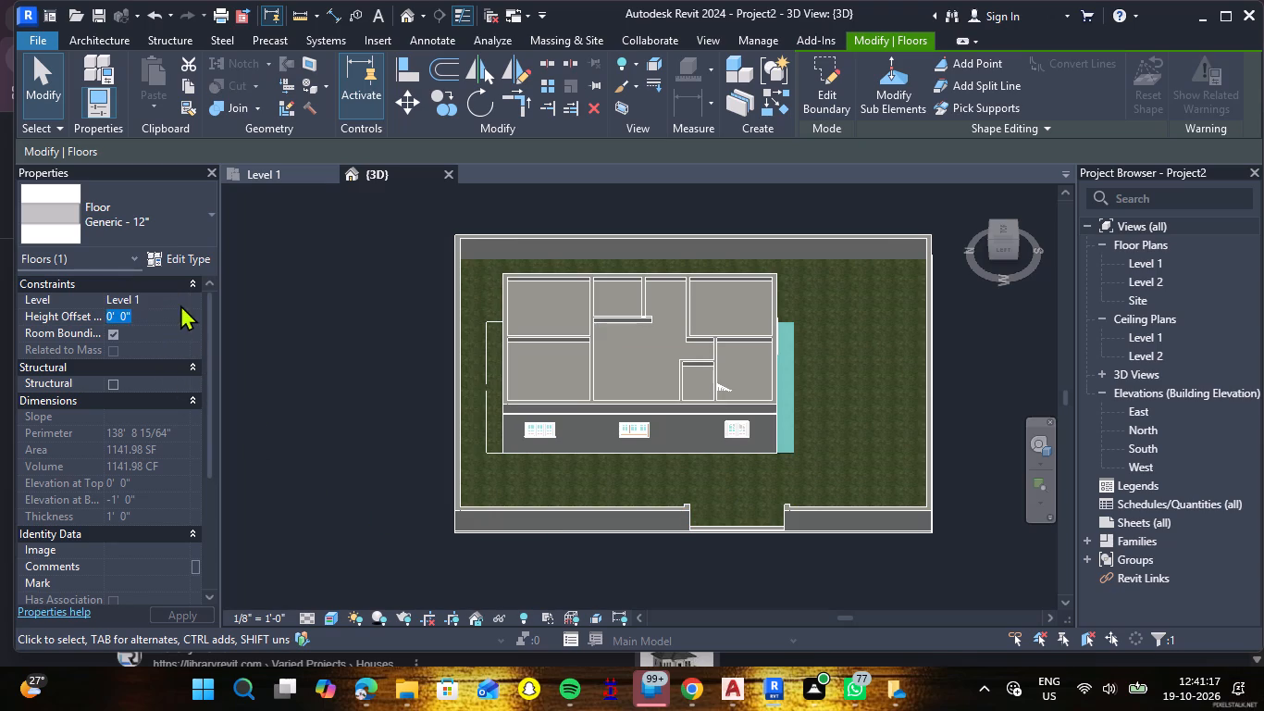
pyautogui.click(180, 305)
pyautogui.click(166, 326)
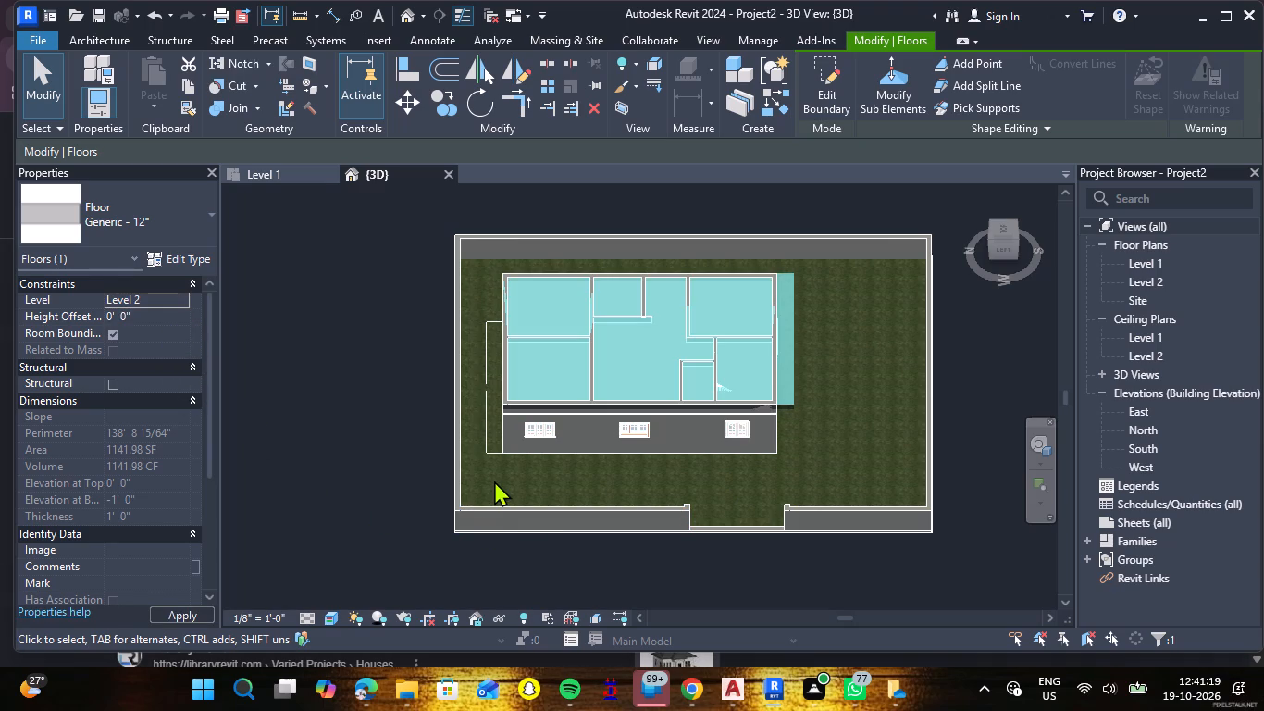
# Delete the Generic - 12" floor slab covering the top of the house.
pyautogui.click(723, 487)
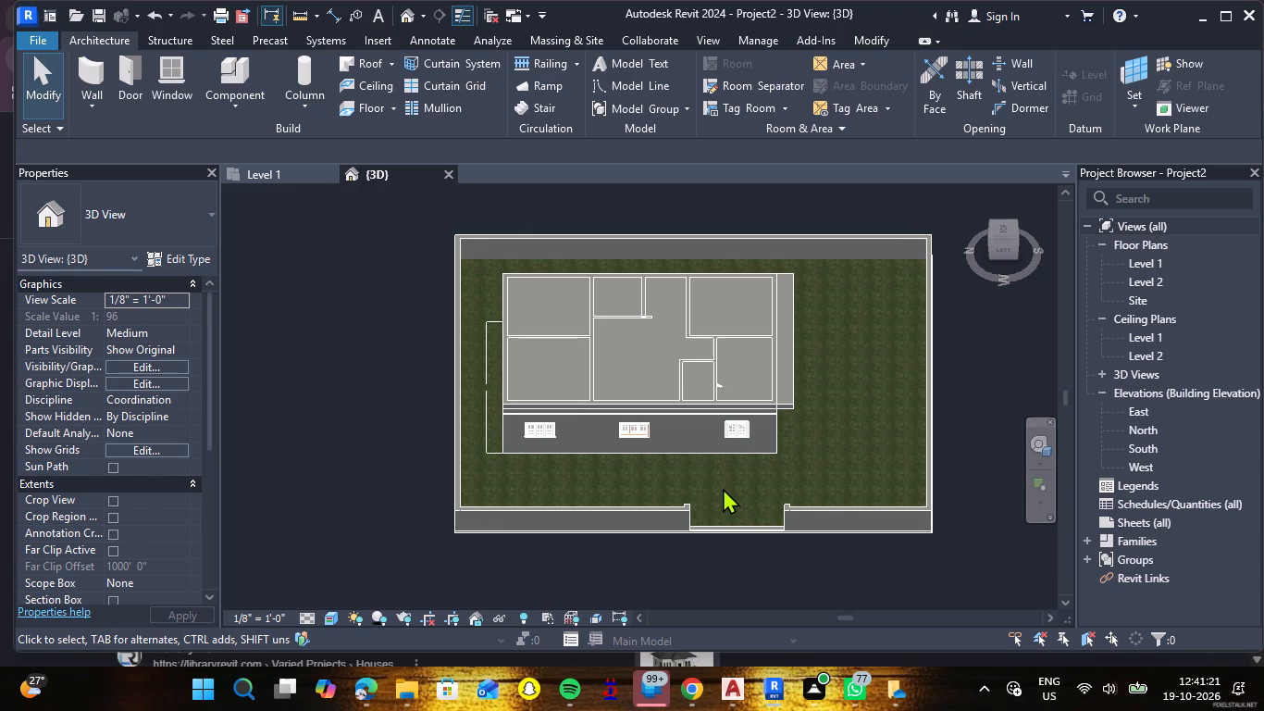
pyautogui.keyDown('shift'); pyautogui.middleClick(780, 469); pyautogui.keyUp('shift')
pyautogui.keyDown('shift'); pyautogui.moveTo(806, 472); pyautogui.dragTo(724, 300, button='middle'); pyautogui.keyUp('shift')
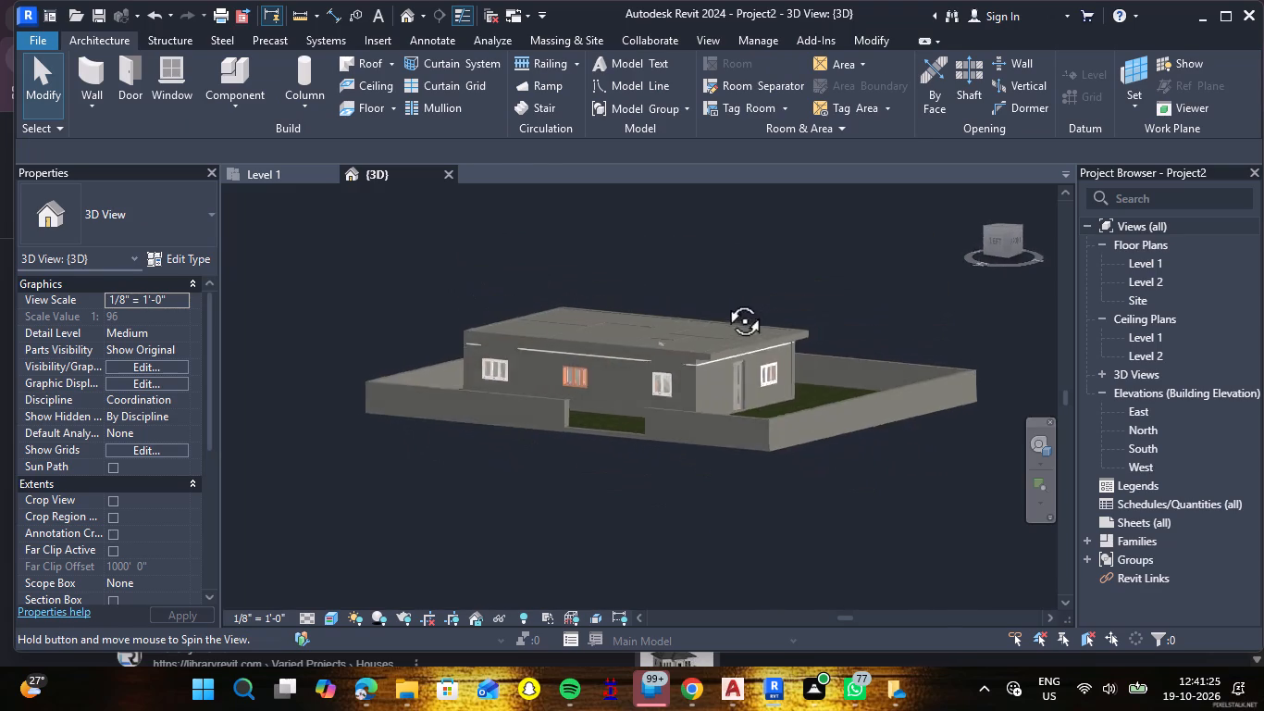
pyautogui.keyDown('shift'); pyautogui.moveTo(724, 300); pyautogui.dragTo(708, 288, button='middle'); pyautogui.keyUp('shift')
pyautogui.keyDown('shift'); pyautogui.middleClick(708, 288); pyautogui.keyUp('shift')
pyautogui.scroll(8, 673, 329)
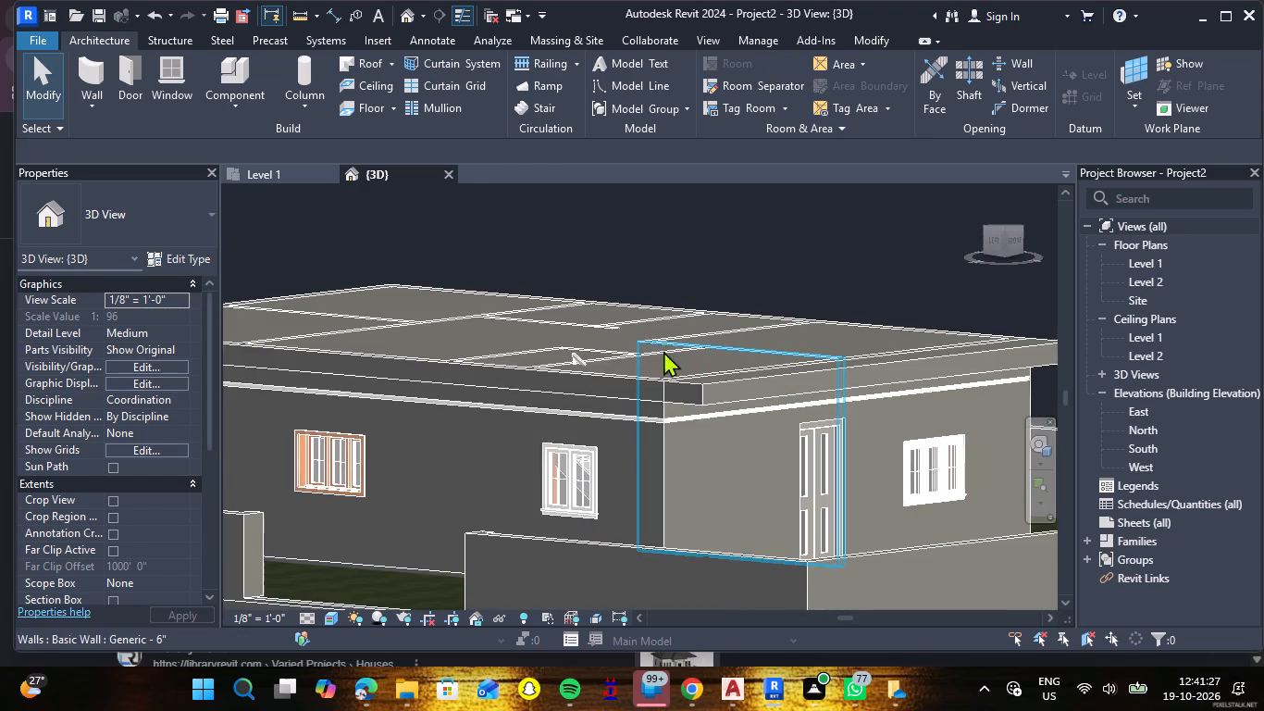
pyautogui.click(696, 399)
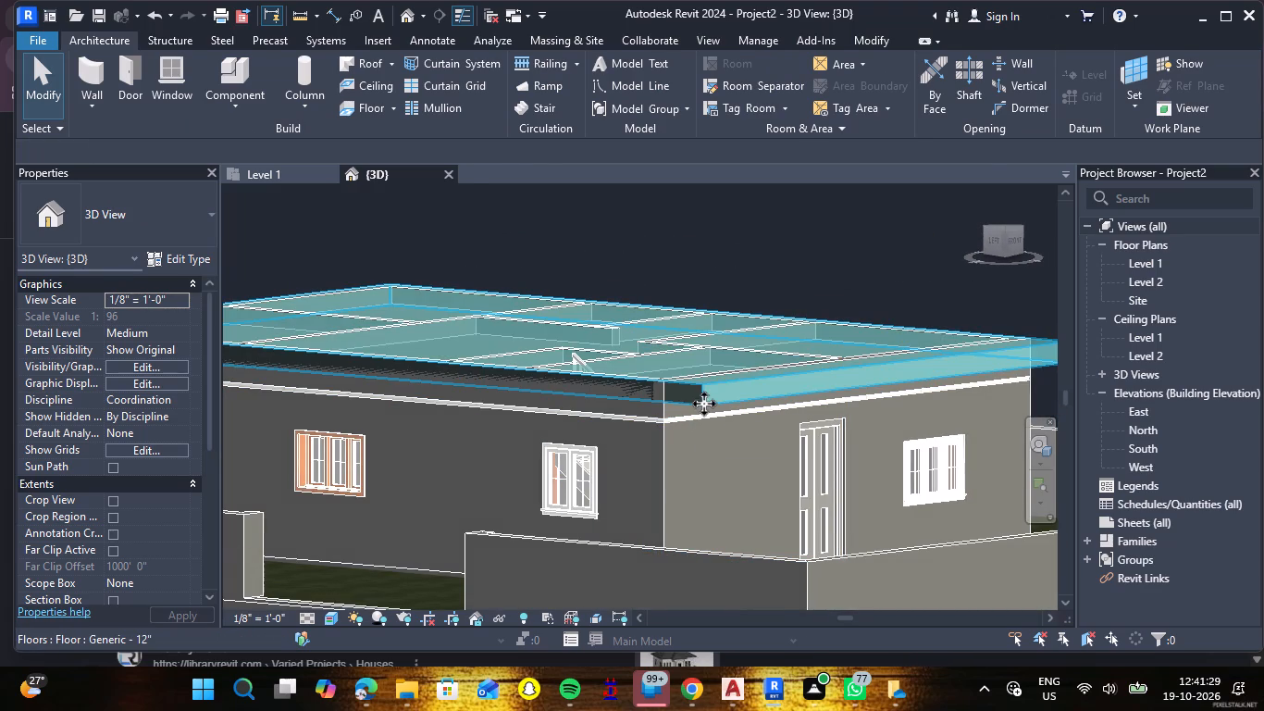
pyautogui.press('Delete')
# Set the height offset of the large 2' x 4' ACT System ceiling spanning the whole house to 10'.
pyautogui.click(713, 410)
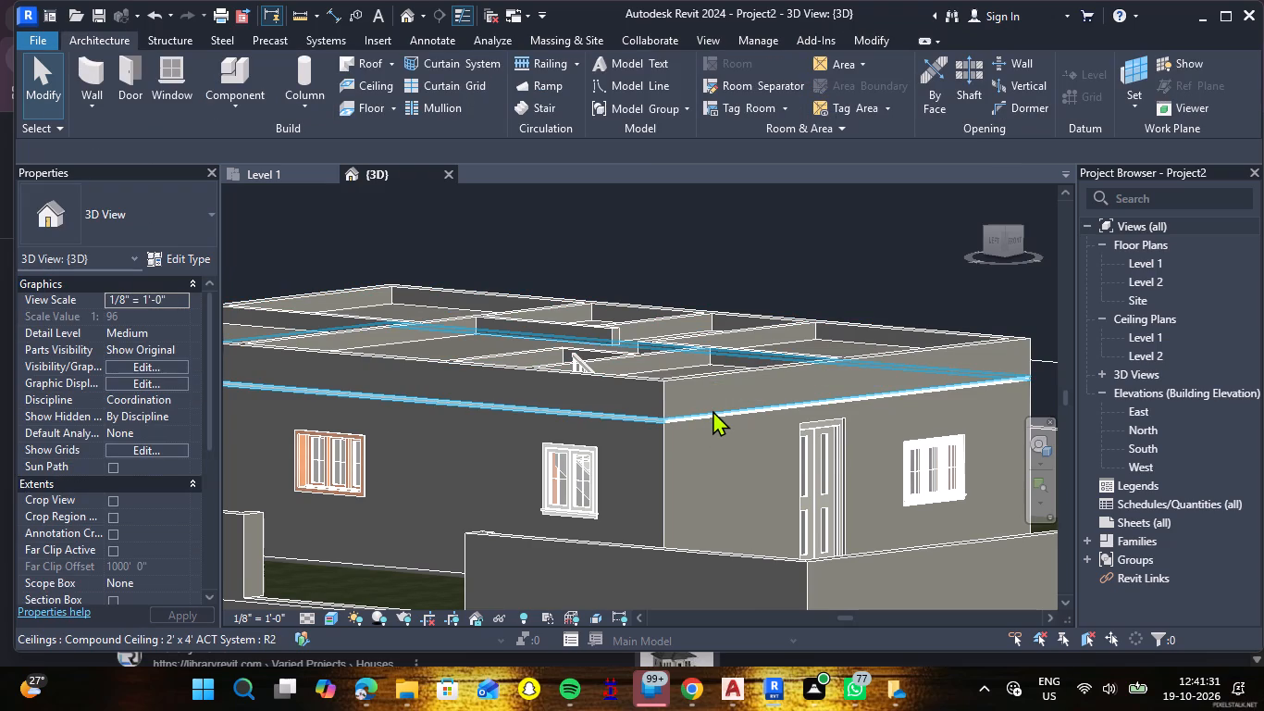
pyautogui.keyDown('shift'); pyautogui.moveTo(695, 337); pyautogui.dragTo(707, 455, button='middle'); pyautogui.keyUp('shift')
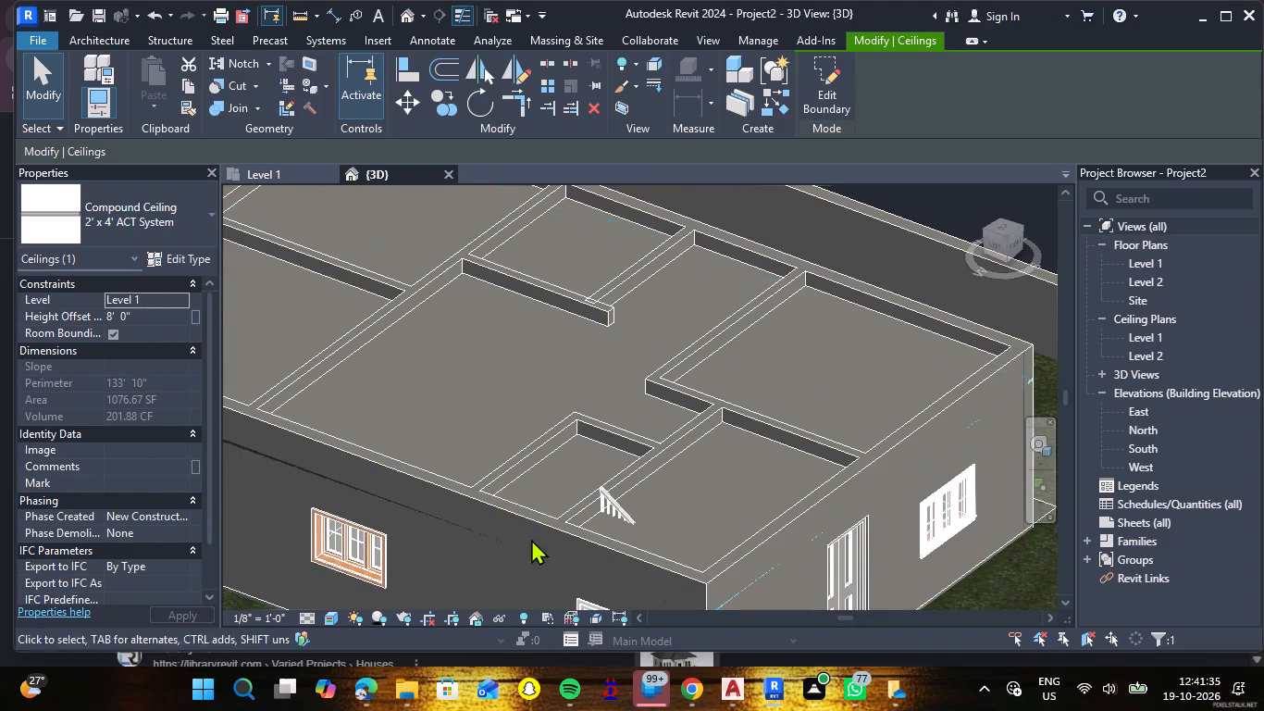
pyautogui.click(155, 317)
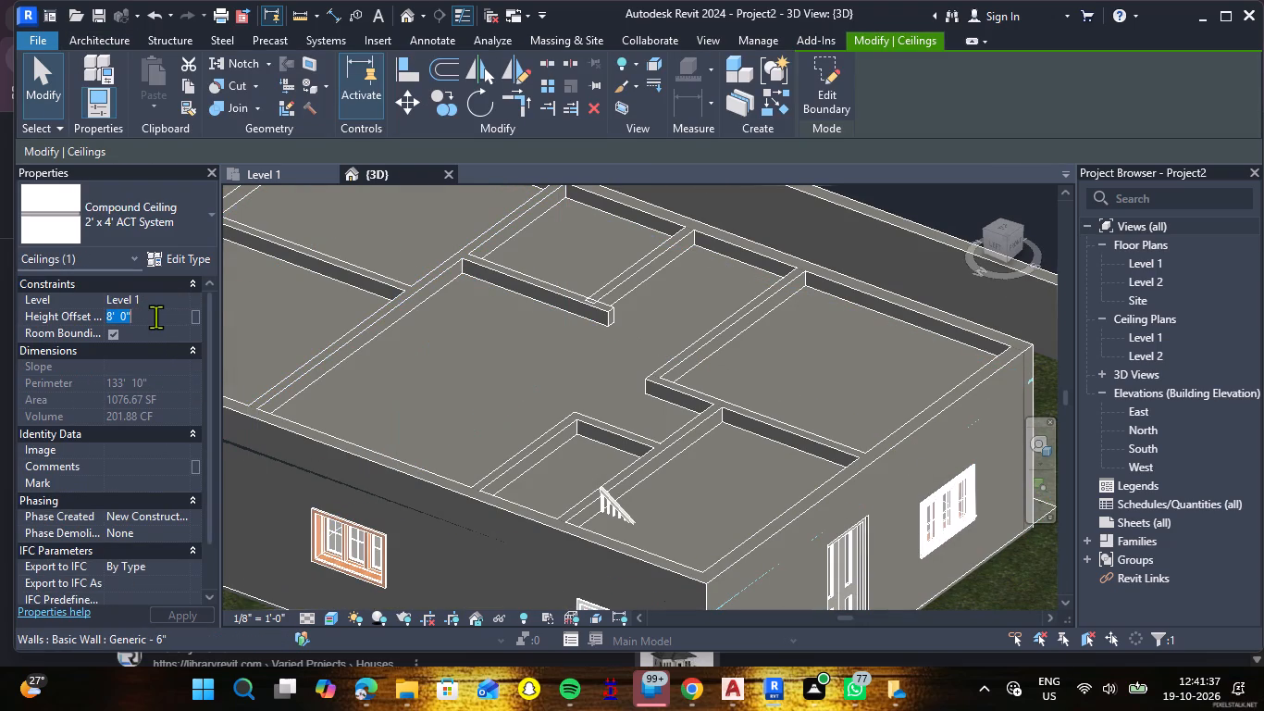
pyautogui.write("10'")
pyautogui.press('Return')
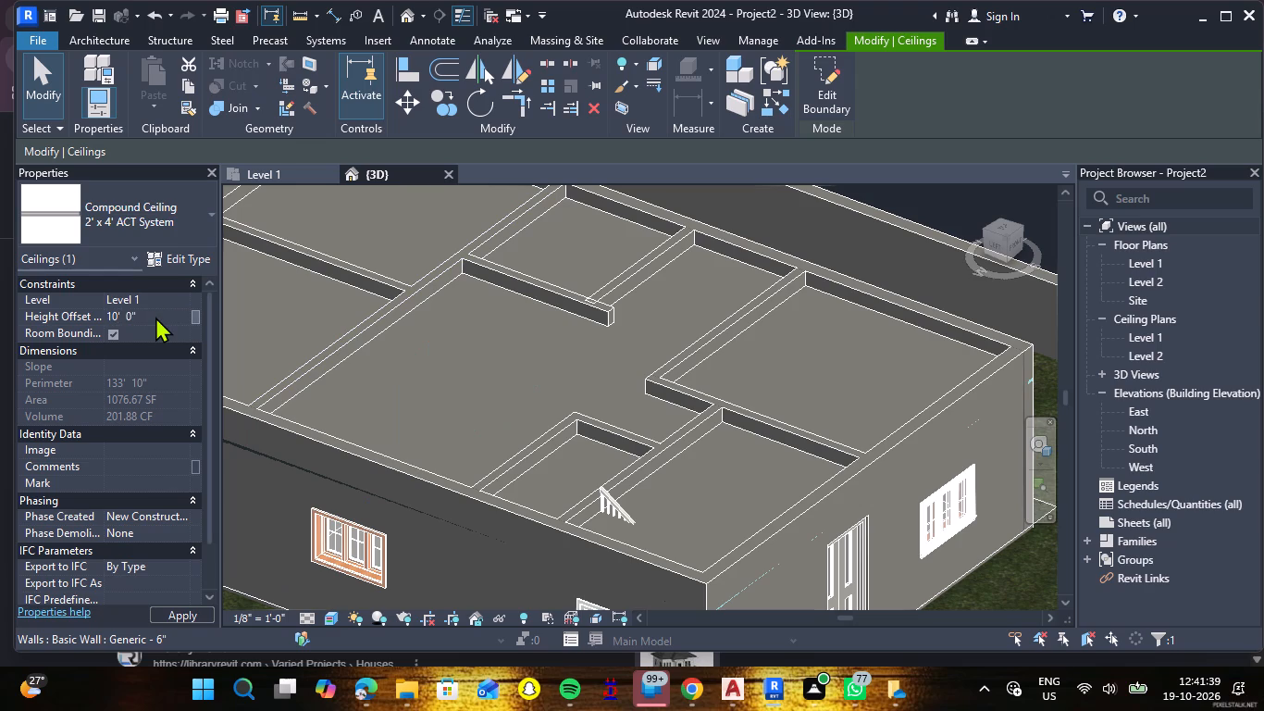
pyautogui.scroll(-2, 697, 423)
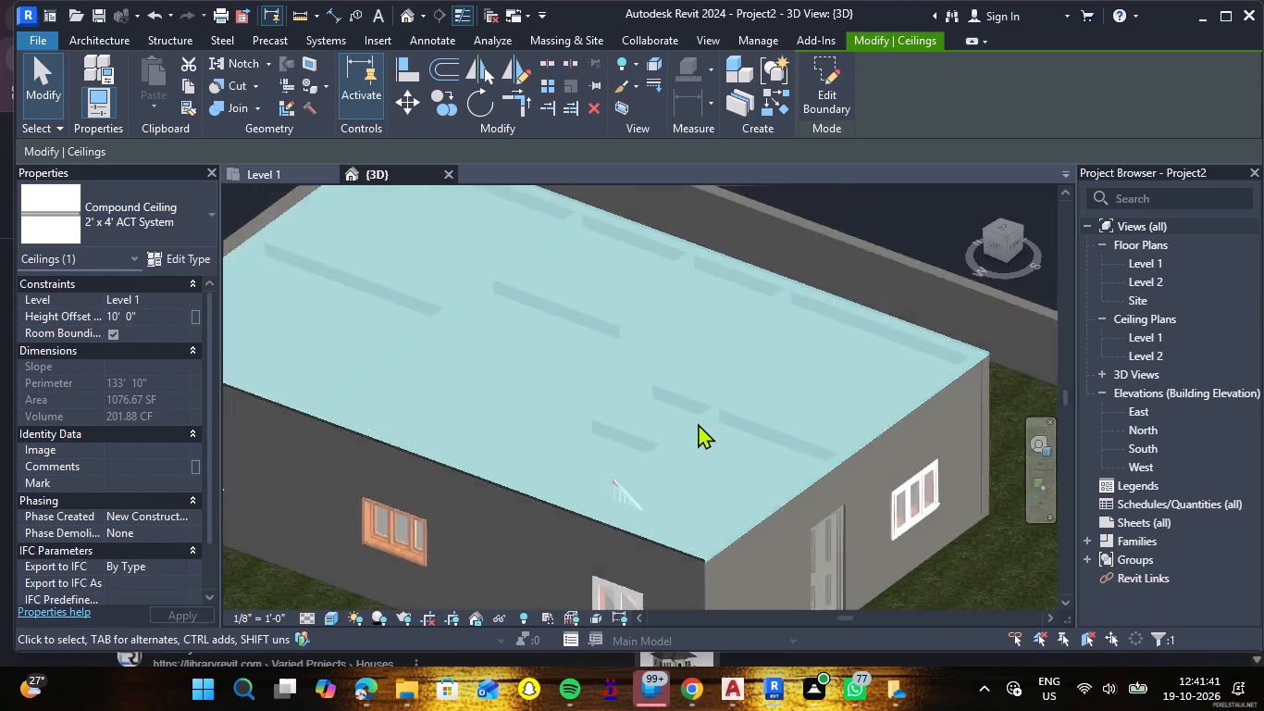
pyautogui.scroll(-2, 698, 423)
pyautogui.click(904, 576)
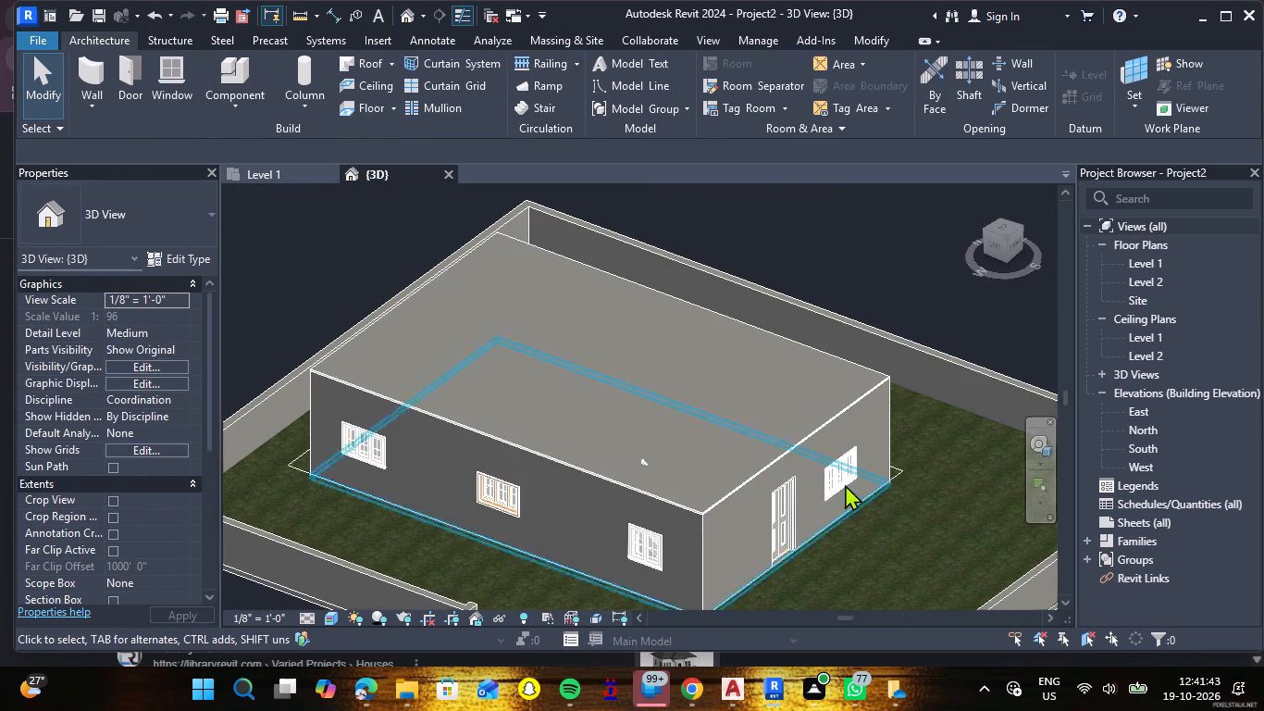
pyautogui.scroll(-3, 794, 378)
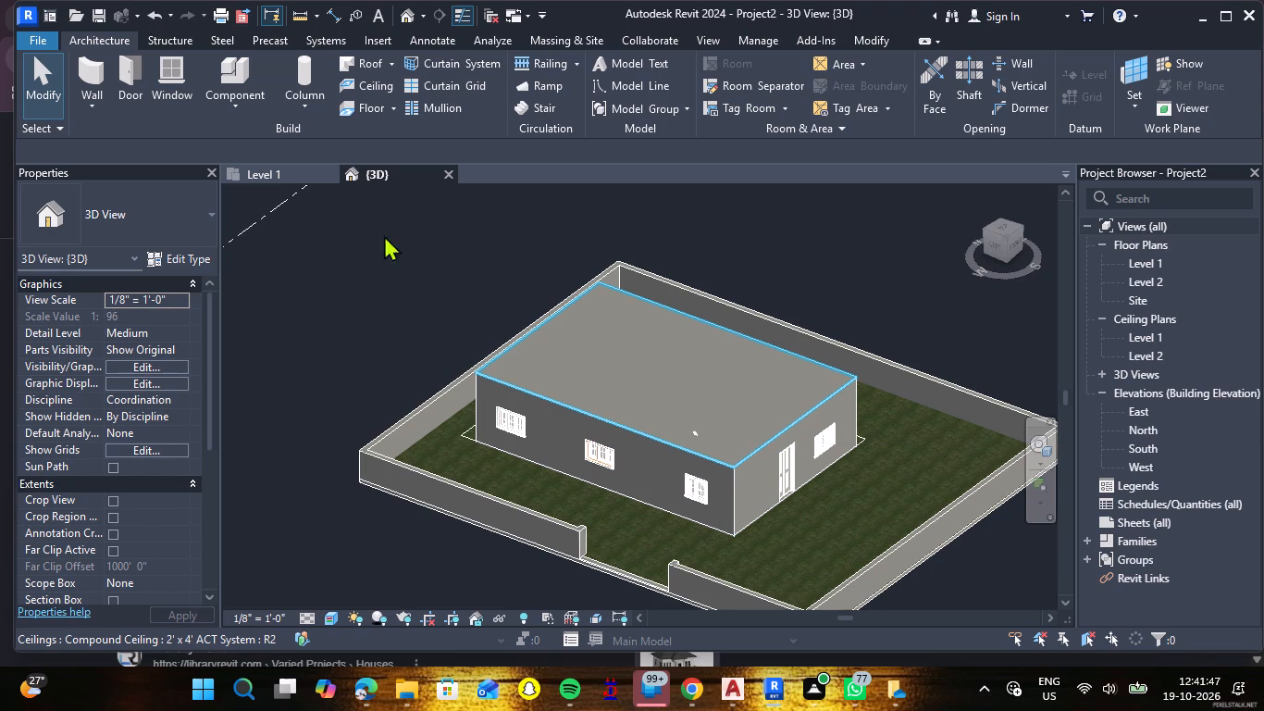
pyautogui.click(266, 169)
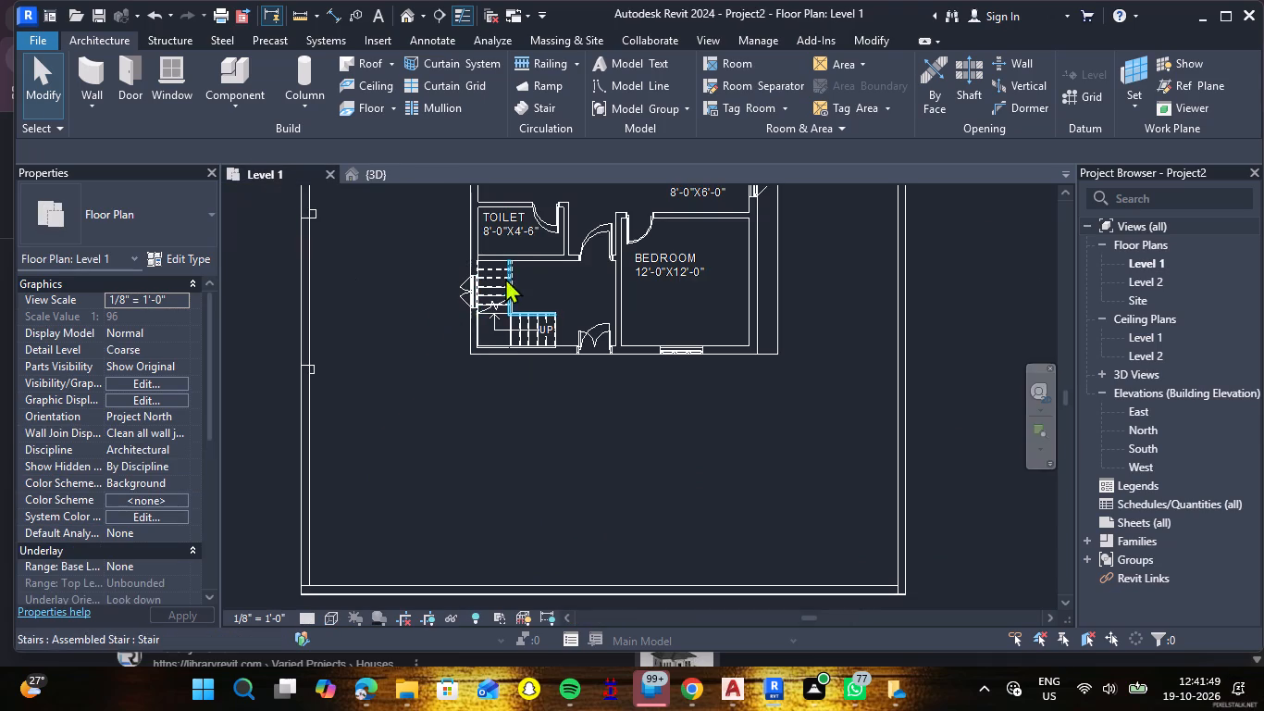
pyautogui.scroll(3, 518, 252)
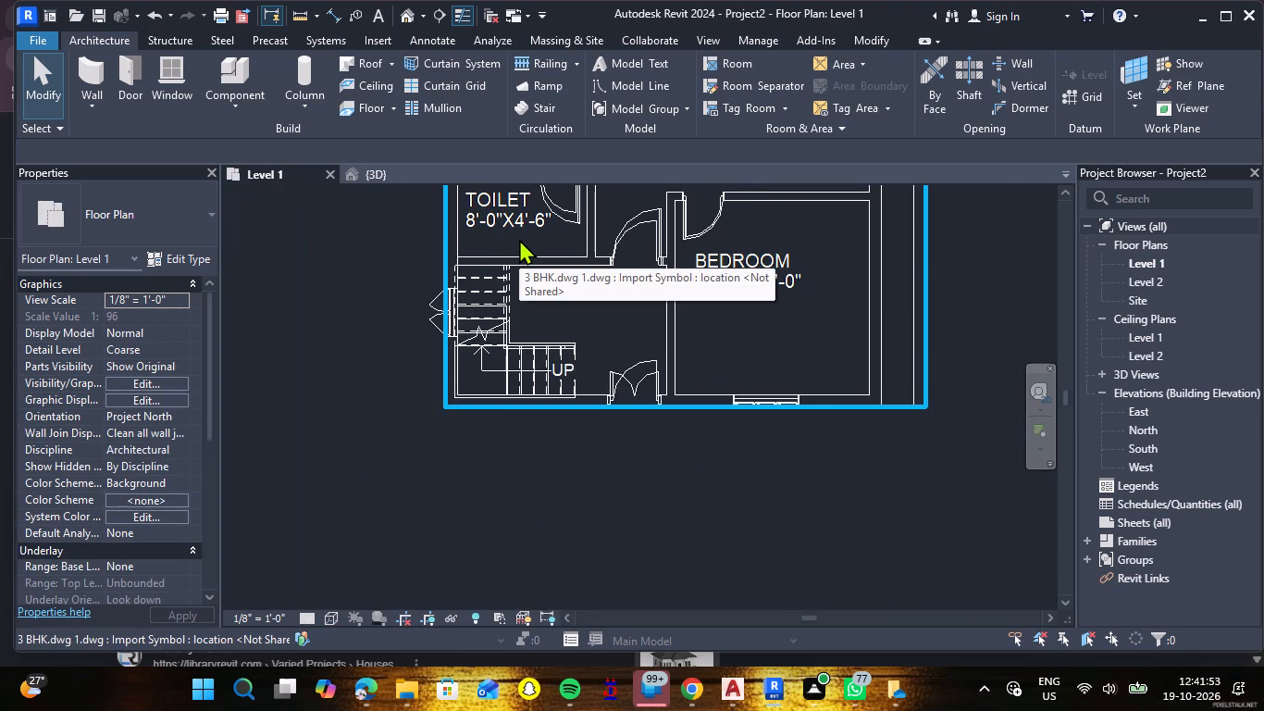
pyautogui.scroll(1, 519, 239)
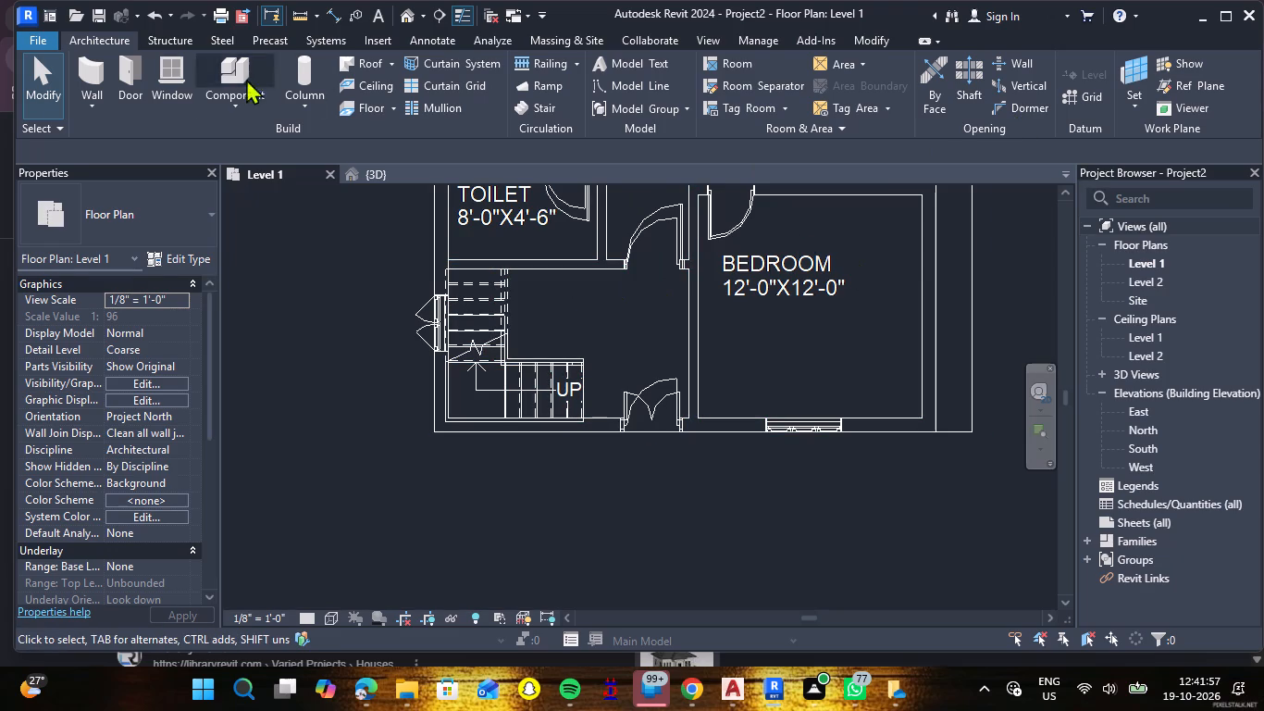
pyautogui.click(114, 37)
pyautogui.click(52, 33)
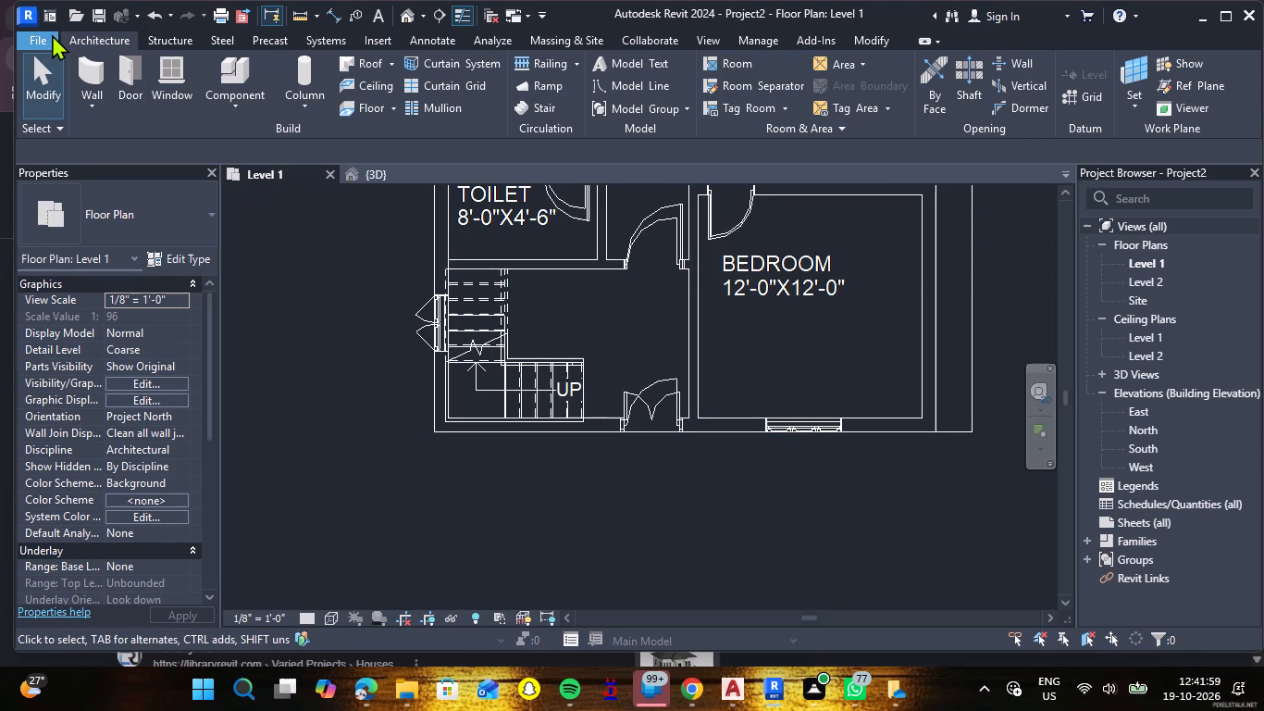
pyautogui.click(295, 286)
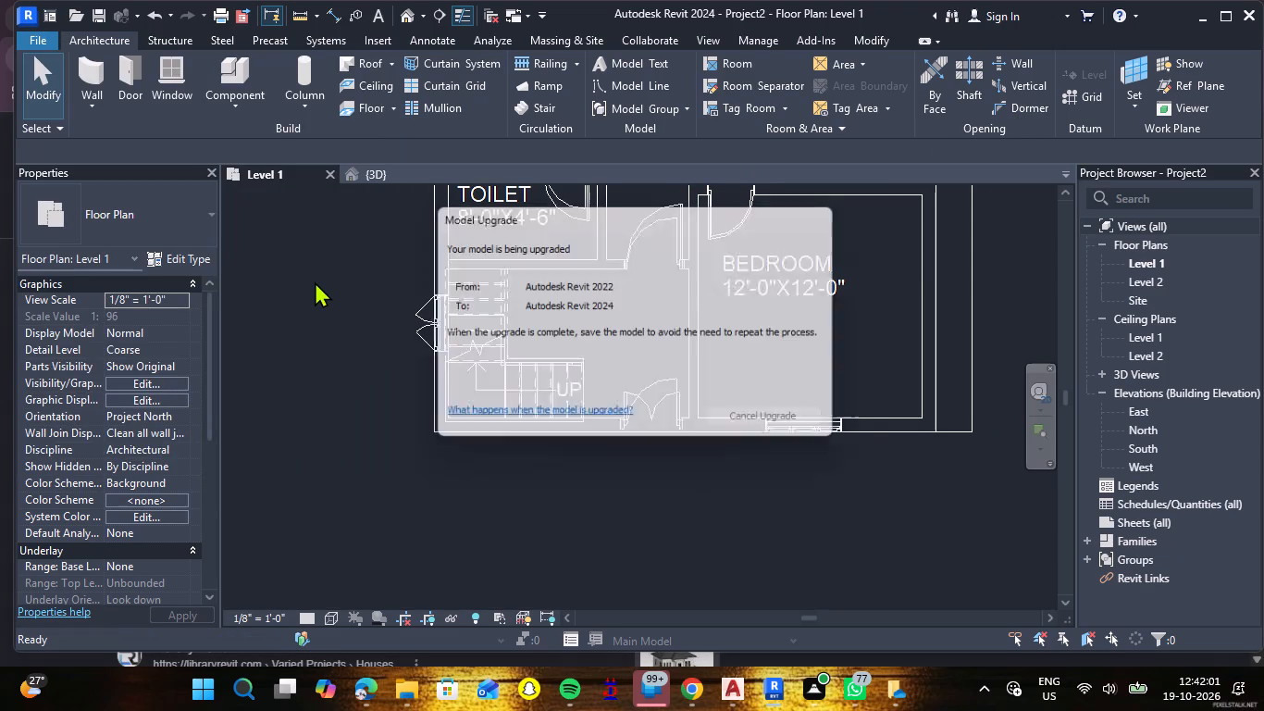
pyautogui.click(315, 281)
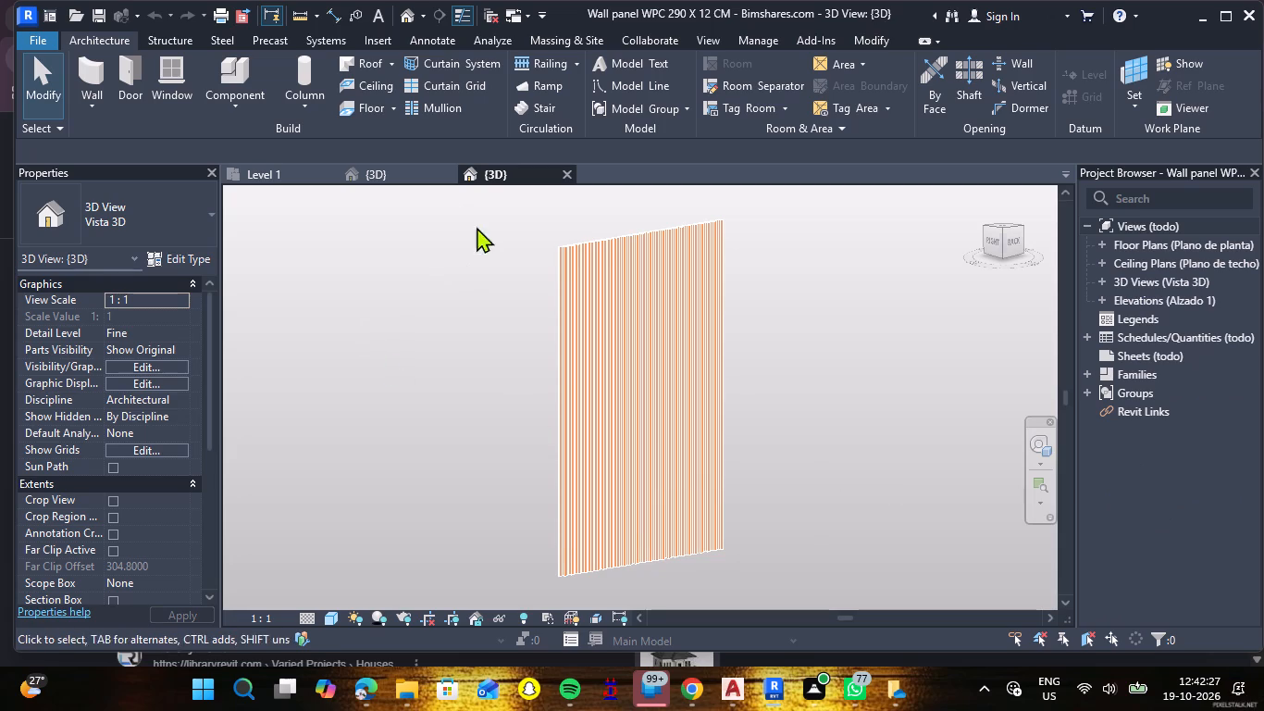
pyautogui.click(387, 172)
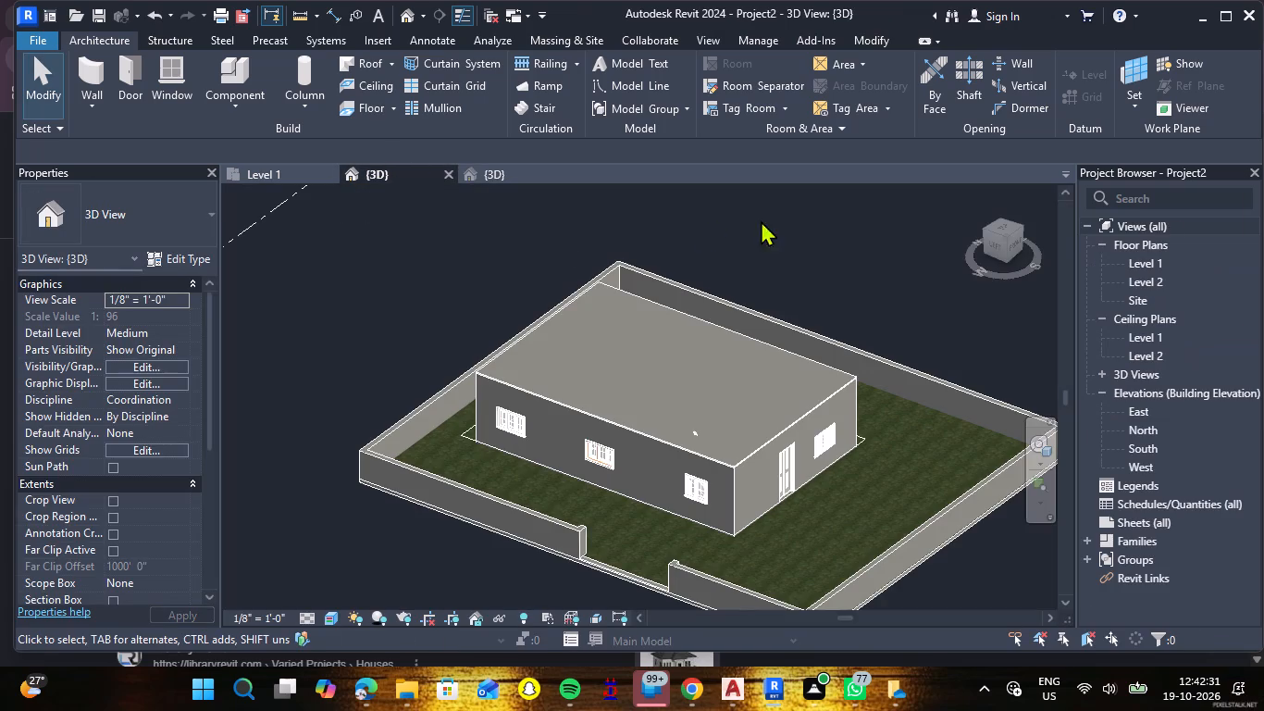
# Sketch and finish a rectangular shaft opening on Level 1 over the L-shaped stair, about 7'-3" by 8'-0".
pyautogui.click(971, 69)
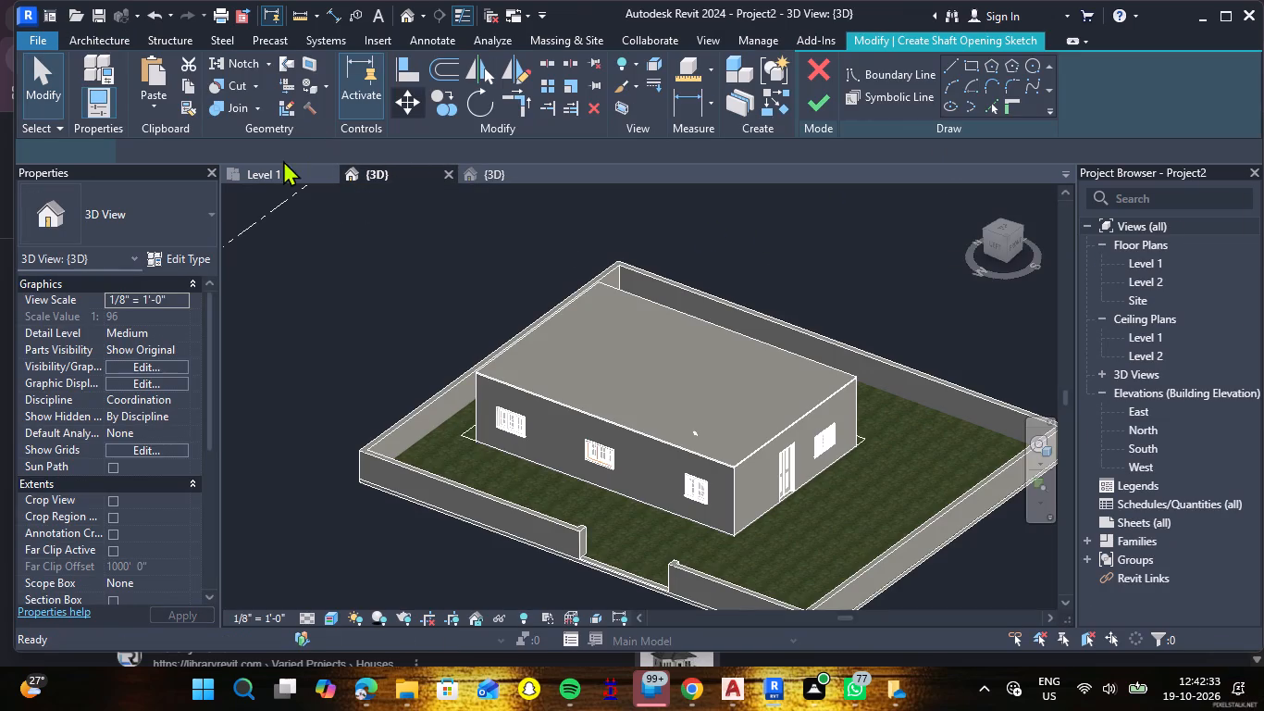
pyautogui.click(279, 170)
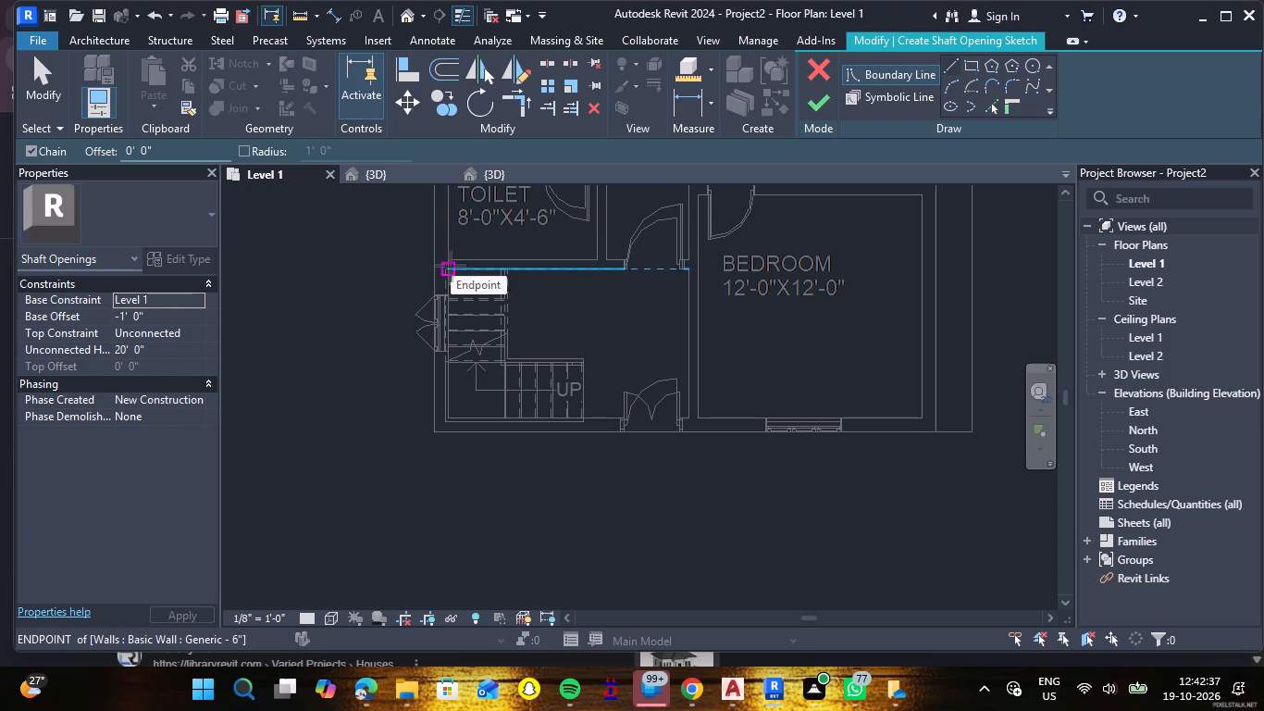
pyautogui.click(452, 269)
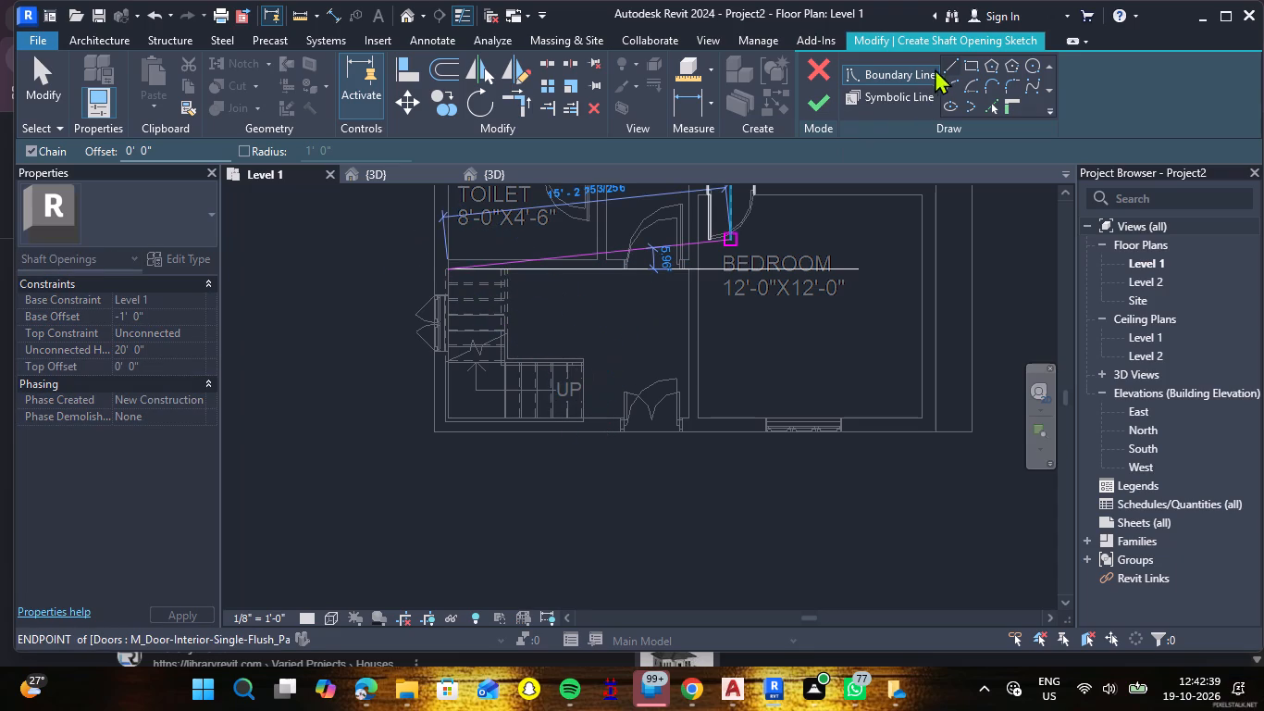
pyautogui.click(968, 63)
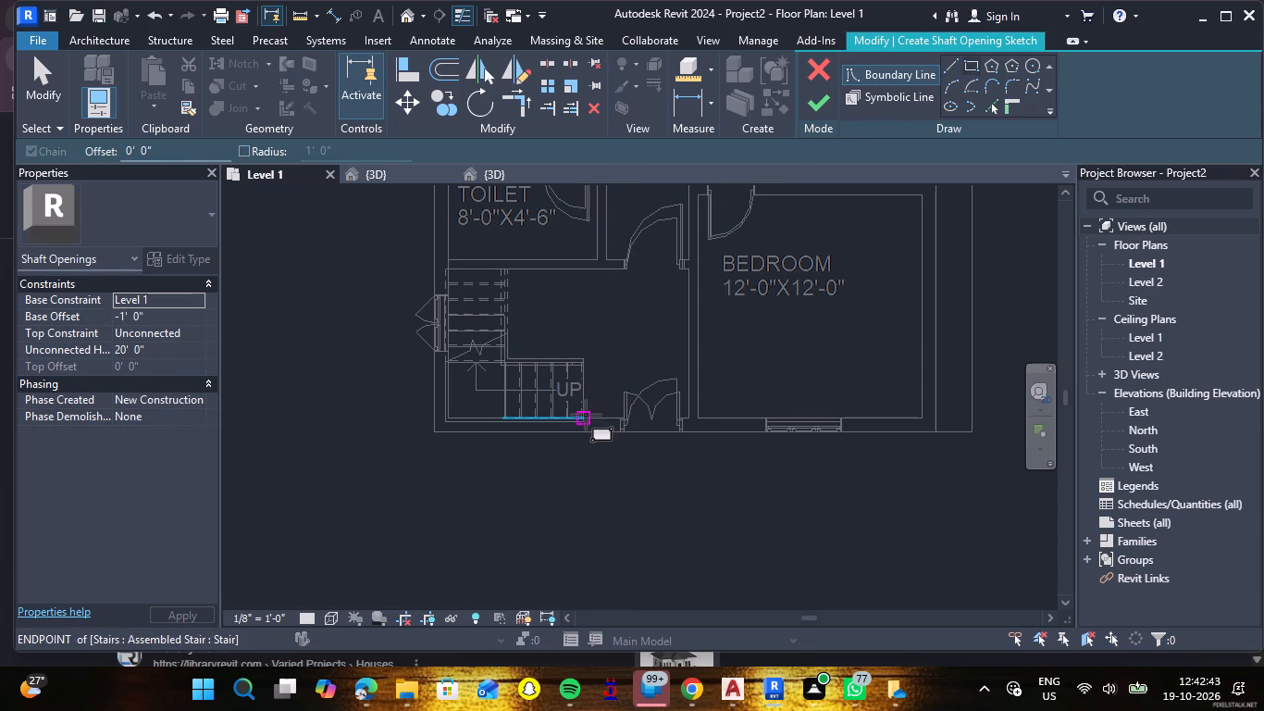
pyautogui.click(585, 415)
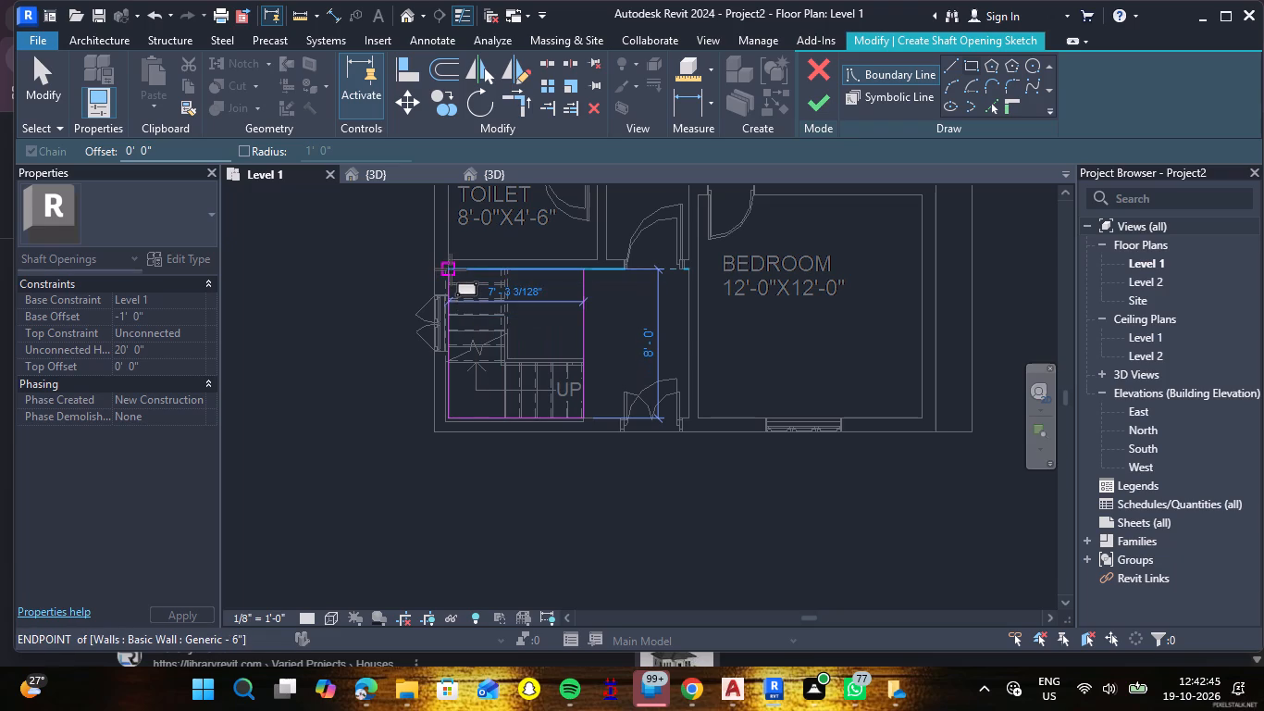
pyautogui.click(451, 269)
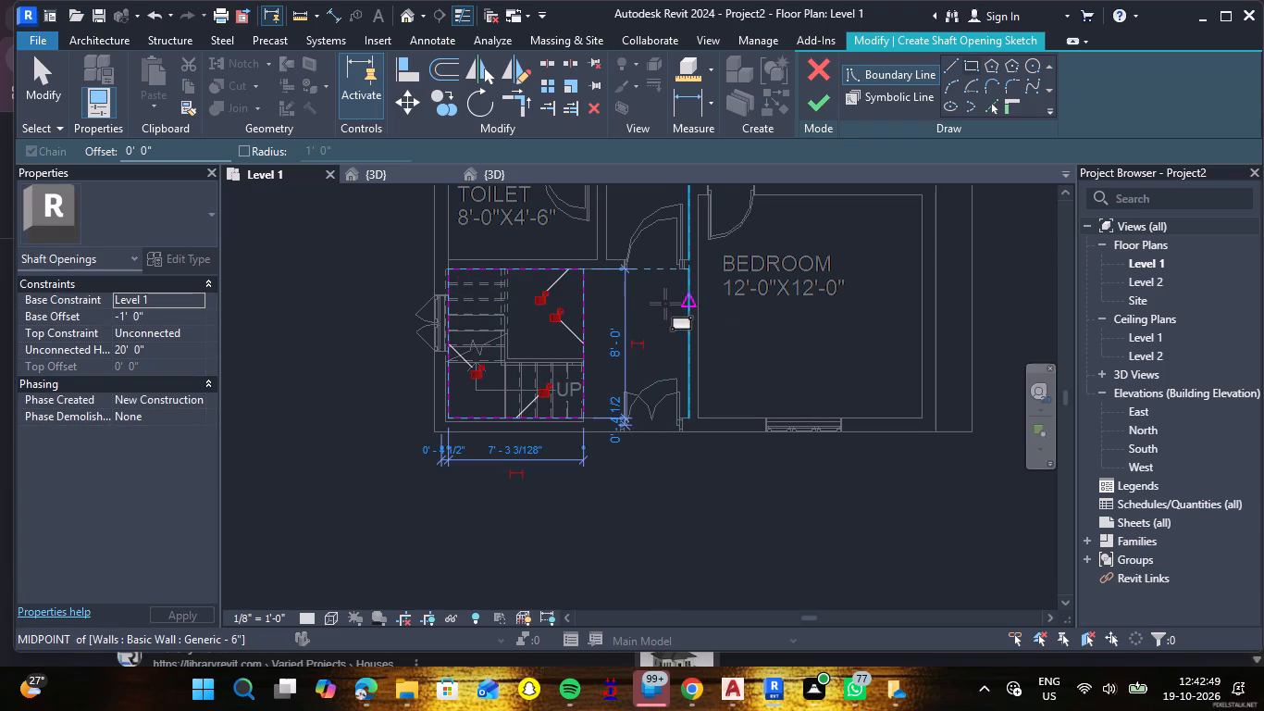
pyautogui.click(814, 112)
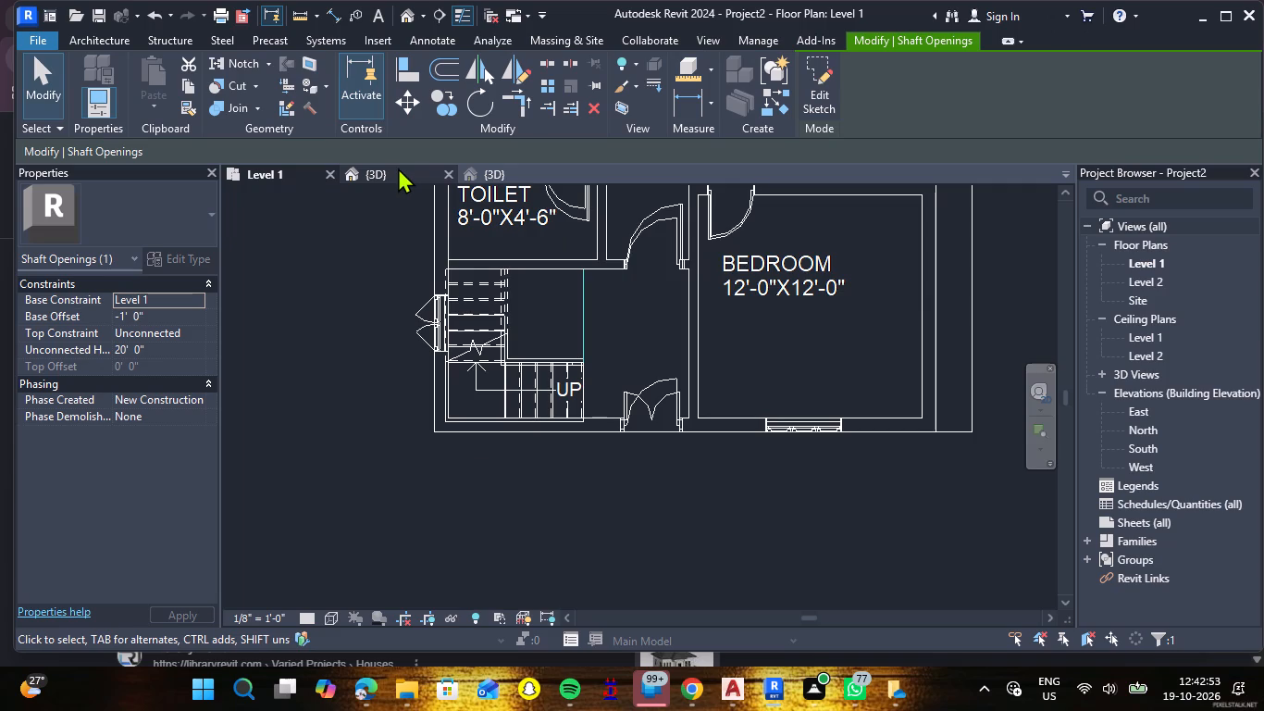
# Set the stair shaft opening's base offset to 0 and its unconnected height to 10'.
pyautogui.click(398, 168)
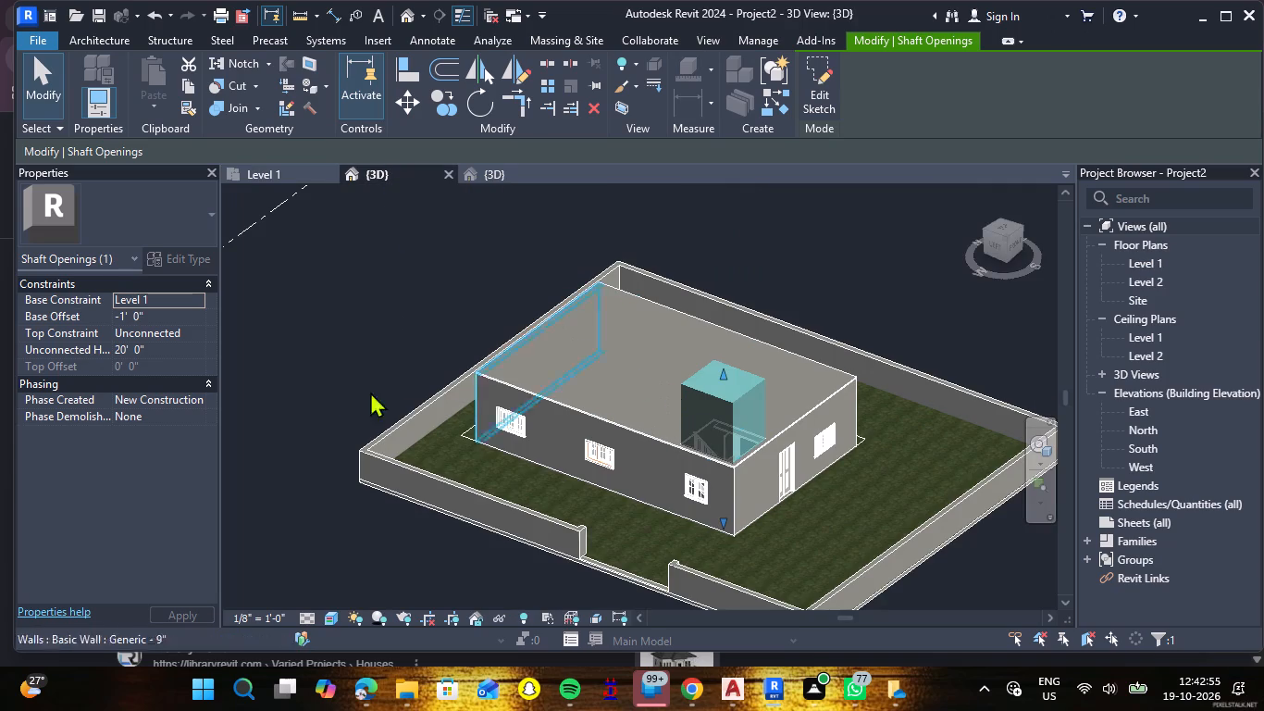
pyautogui.click(179, 316)
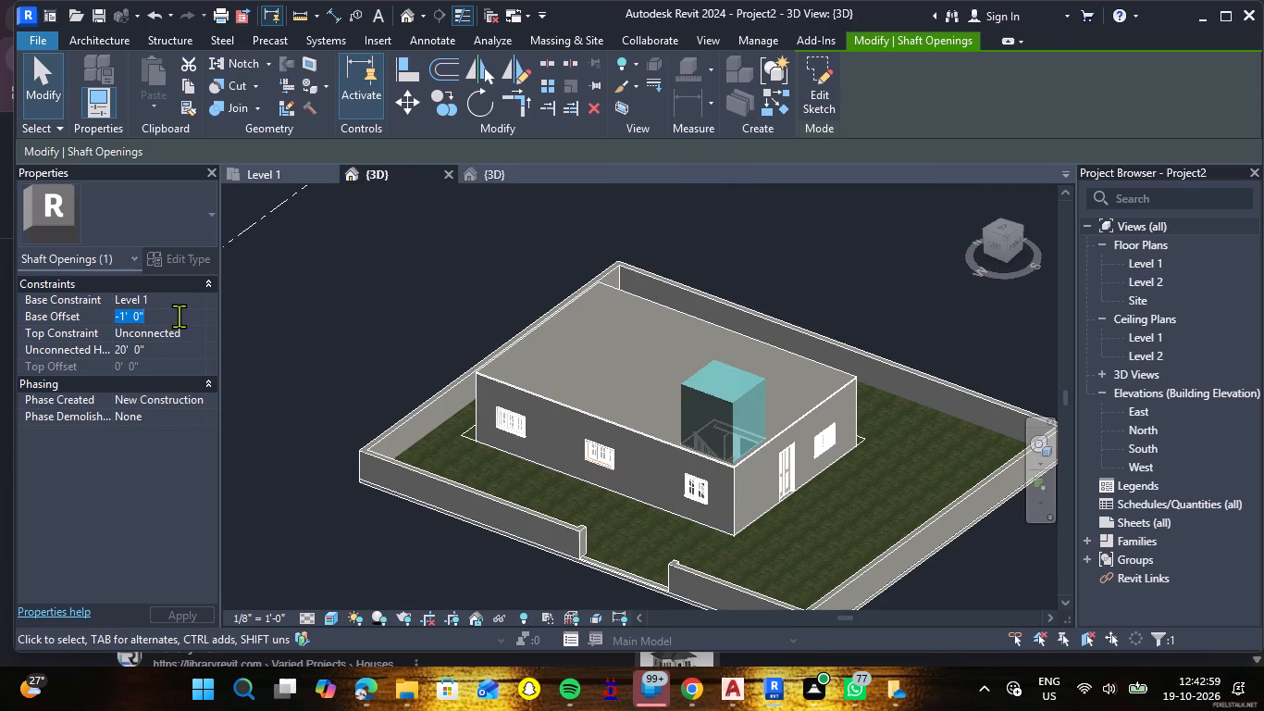
pyautogui.press('0')
pyautogui.press('Return')
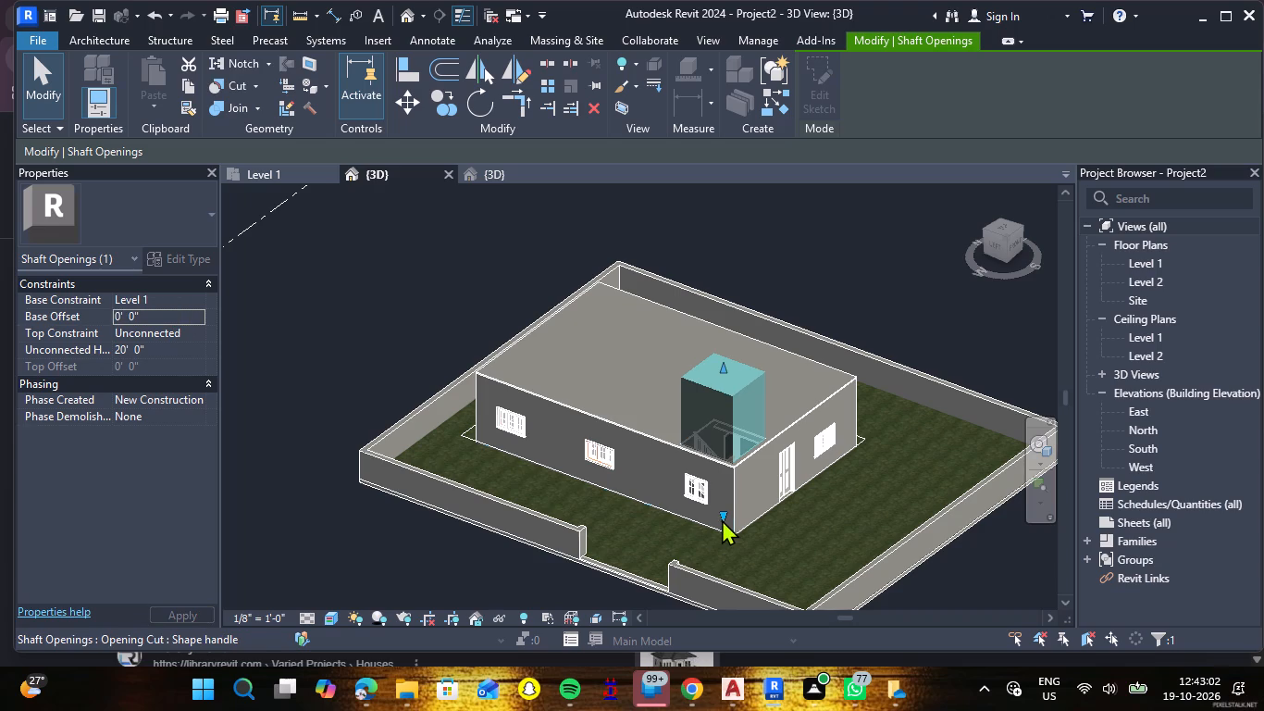
pyautogui.click(174, 347)
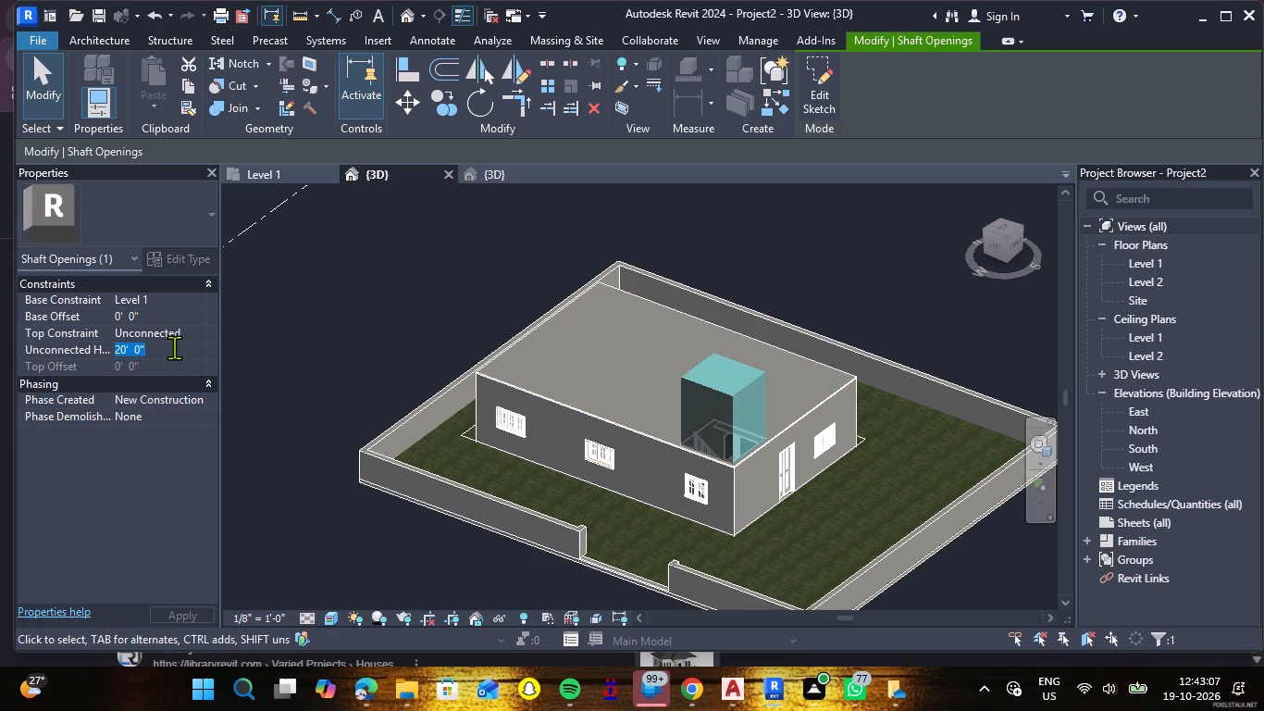
pyautogui.write('10')
pyautogui.press('Return')
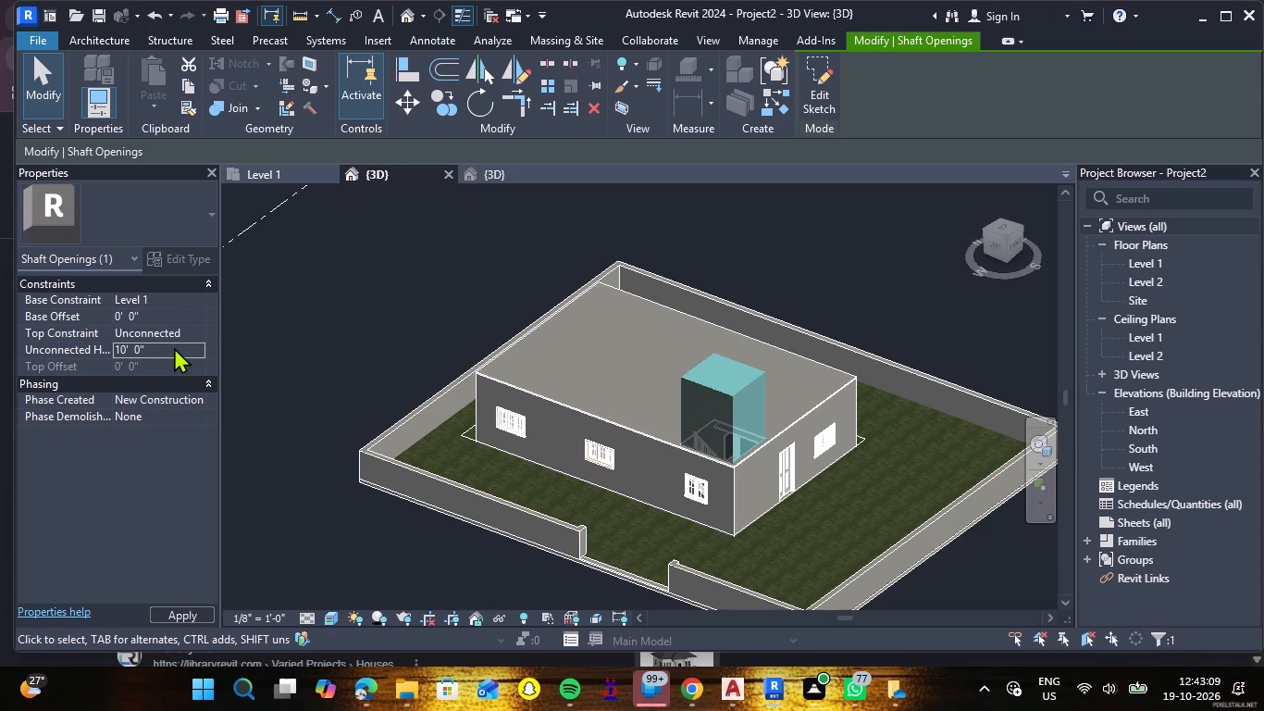
pyautogui.click(815, 558)
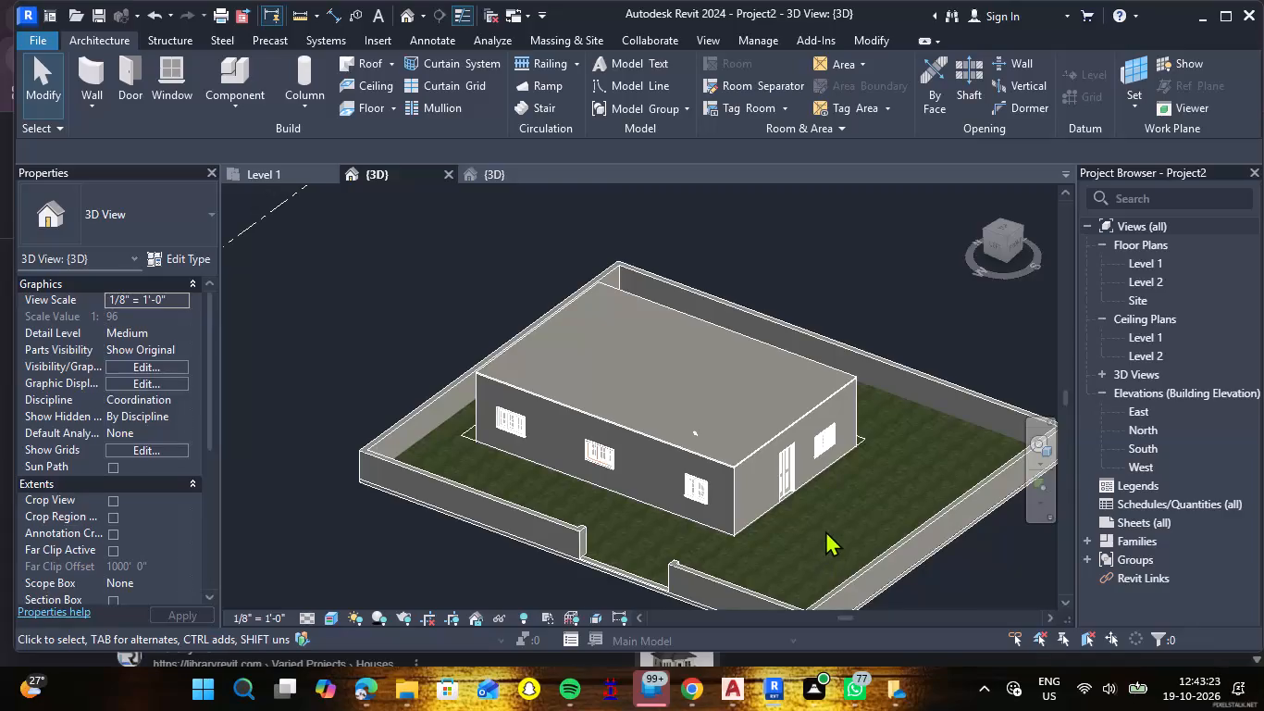
# On Level 1, sketch and finish a rectangular shaft opening around the stair, about 9'-3" by 8'-4", with an unconnected height of 10'.
pyautogui.scroll(-3, 814, 531)
pyautogui.keyDown('shift'); pyautogui.moveTo(826, 486); pyautogui.dragTo(800, 531, button='middle'); pyautogui.keyUp('shift')
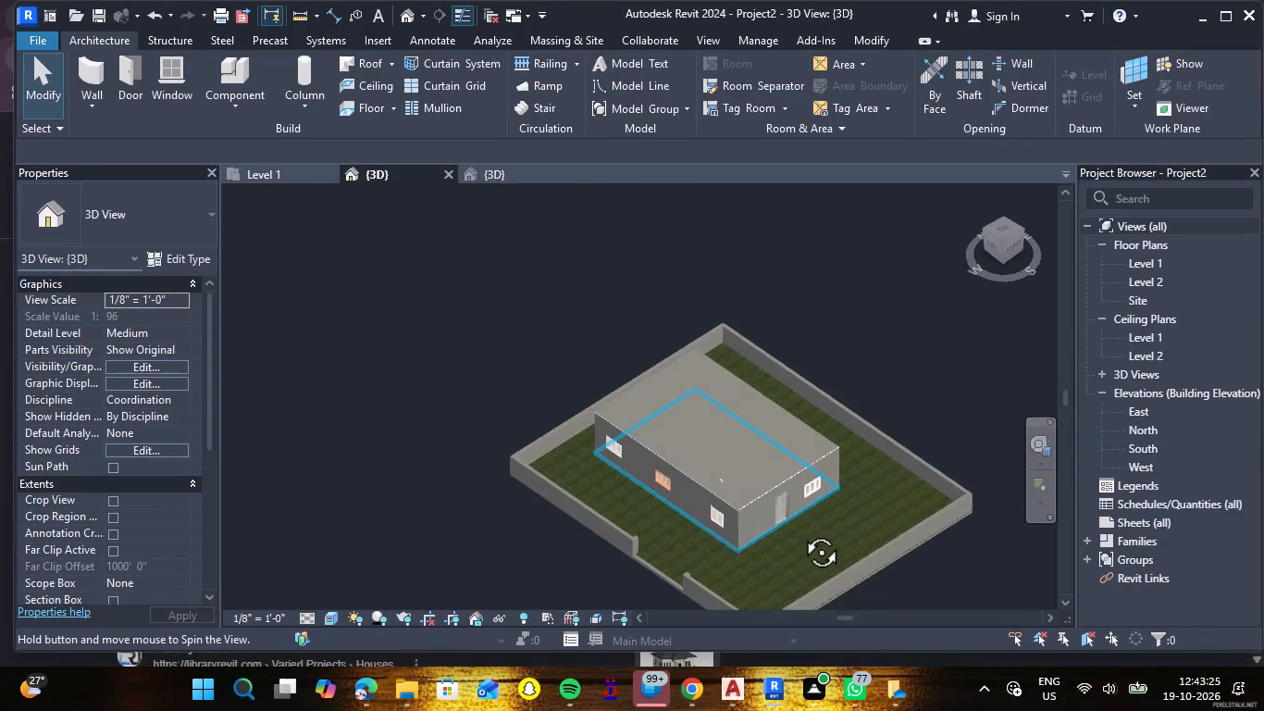
pyautogui.keyDown('shift'); pyautogui.moveTo(800, 531); pyautogui.dragTo(732, 568, button='middle'); pyautogui.keyUp('shift')
pyautogui.scroll(5, 701, 493)
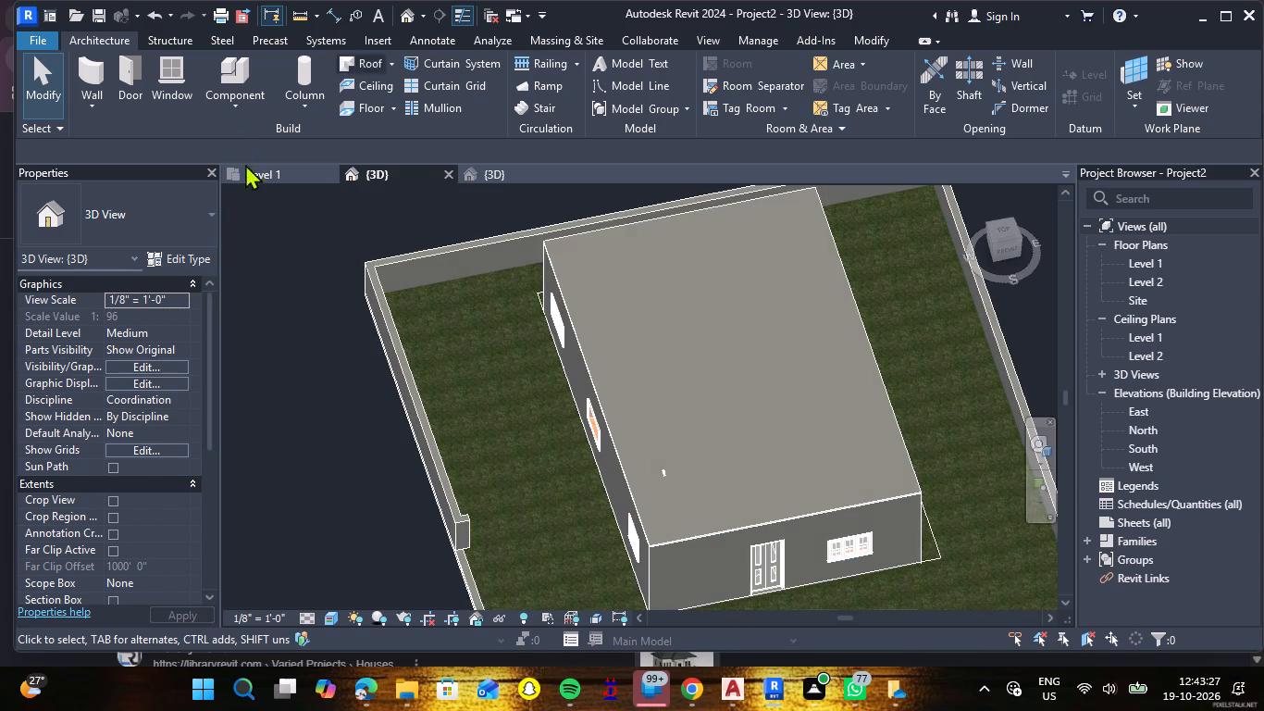
pyautogui.click(256, 176)
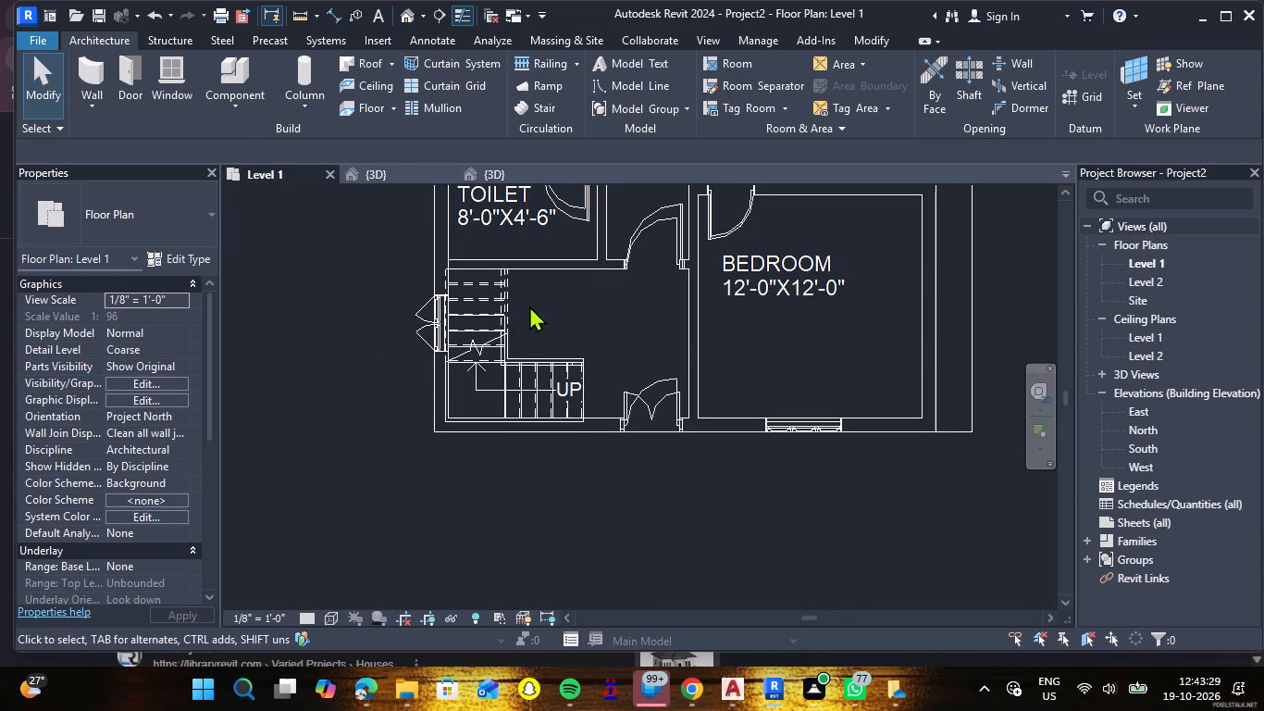
pyautogui.click(960, 66)
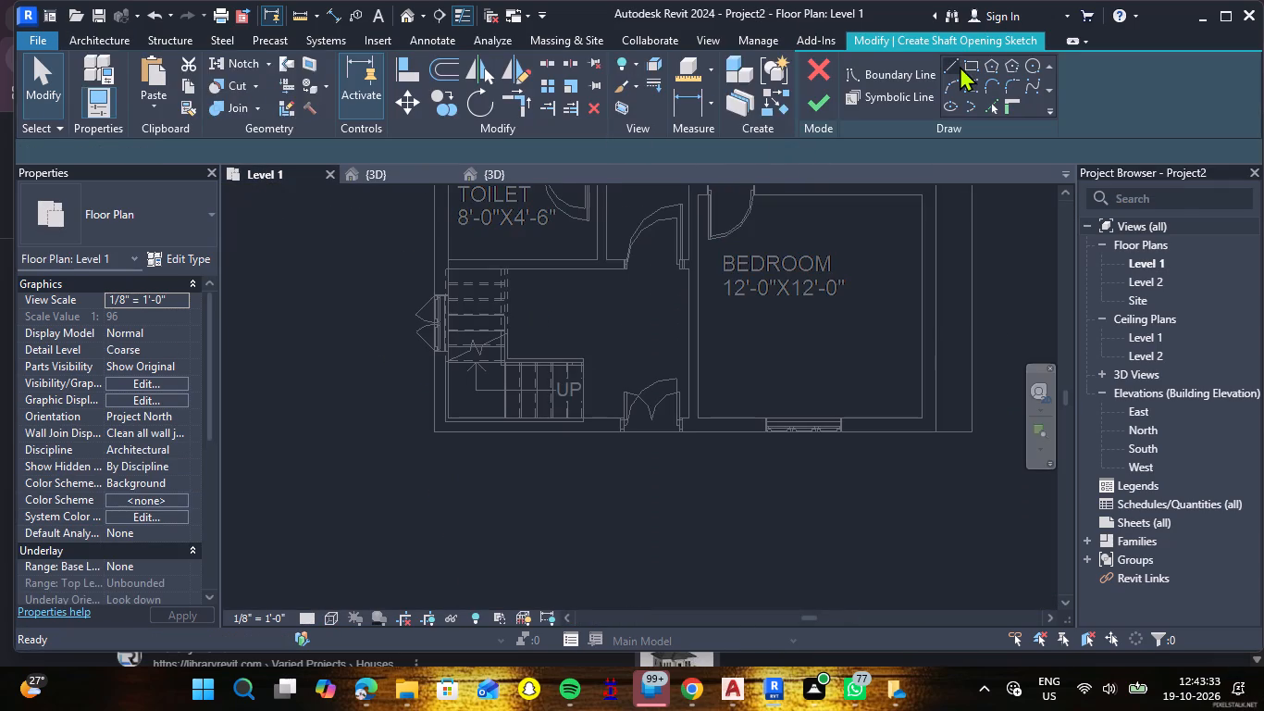
pyautogui.click(971, 63)
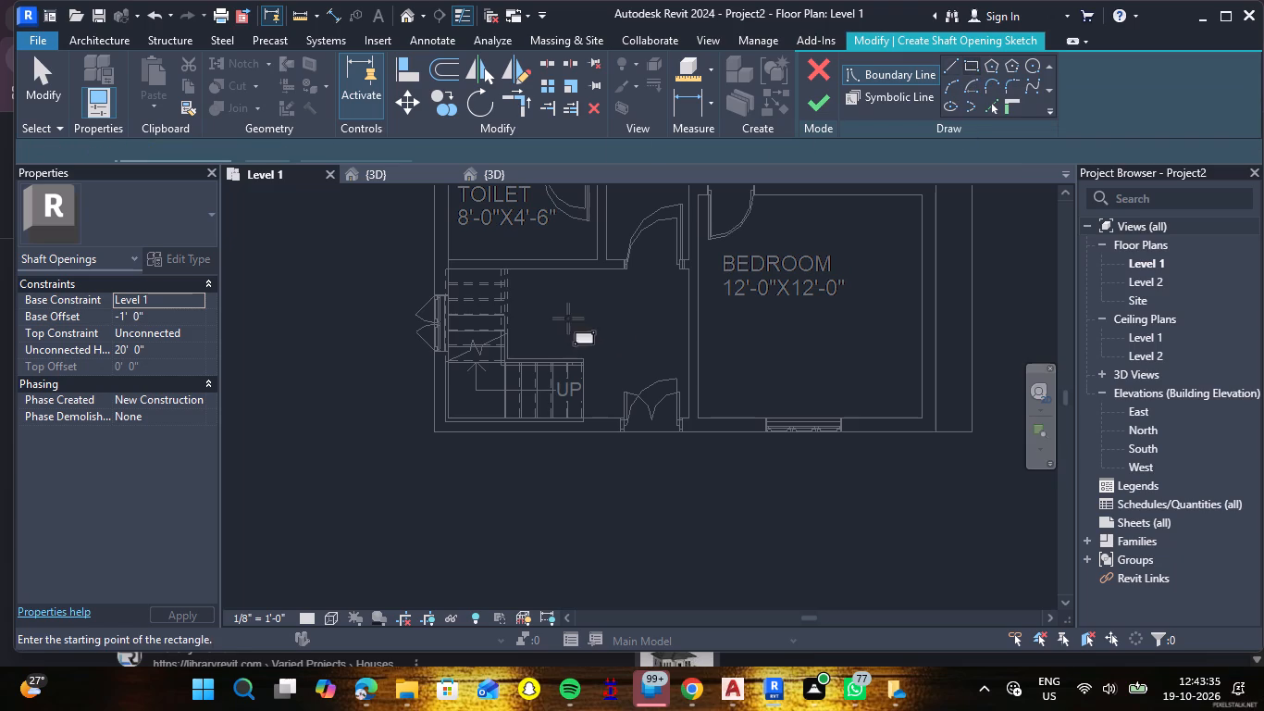
pyautogui.click(451, 267)
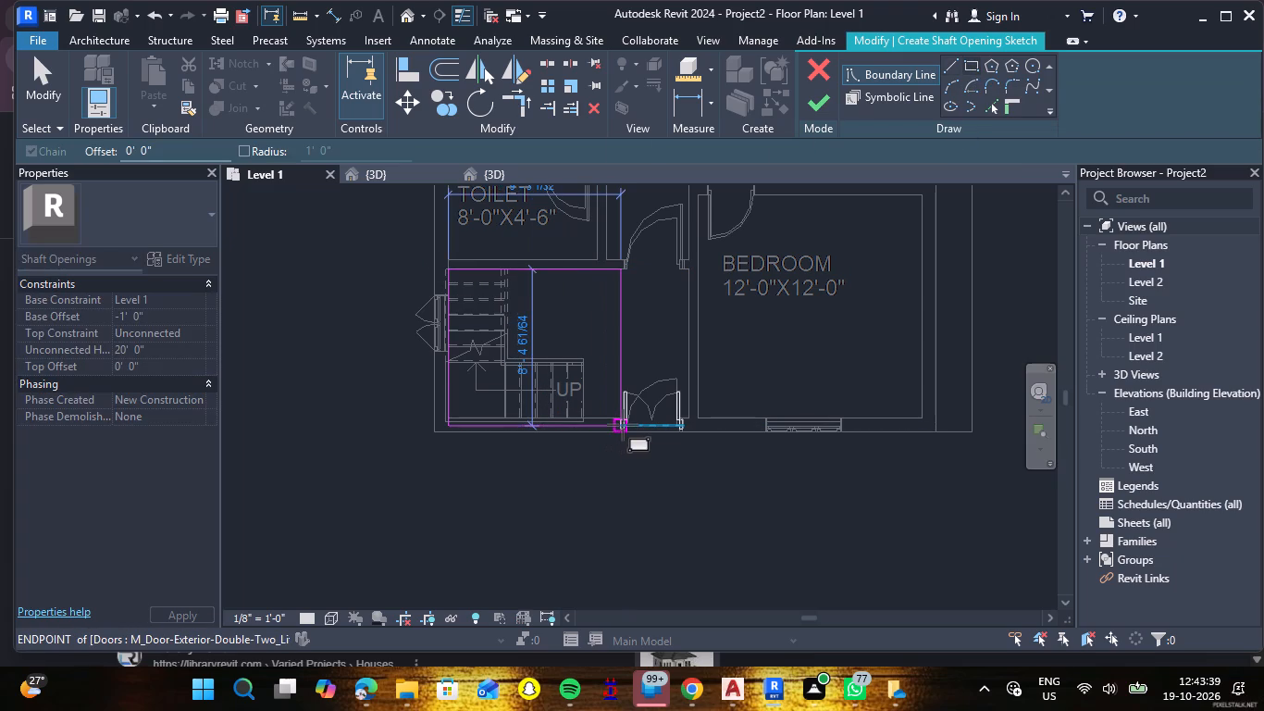
pyautogui.click(620, 425)
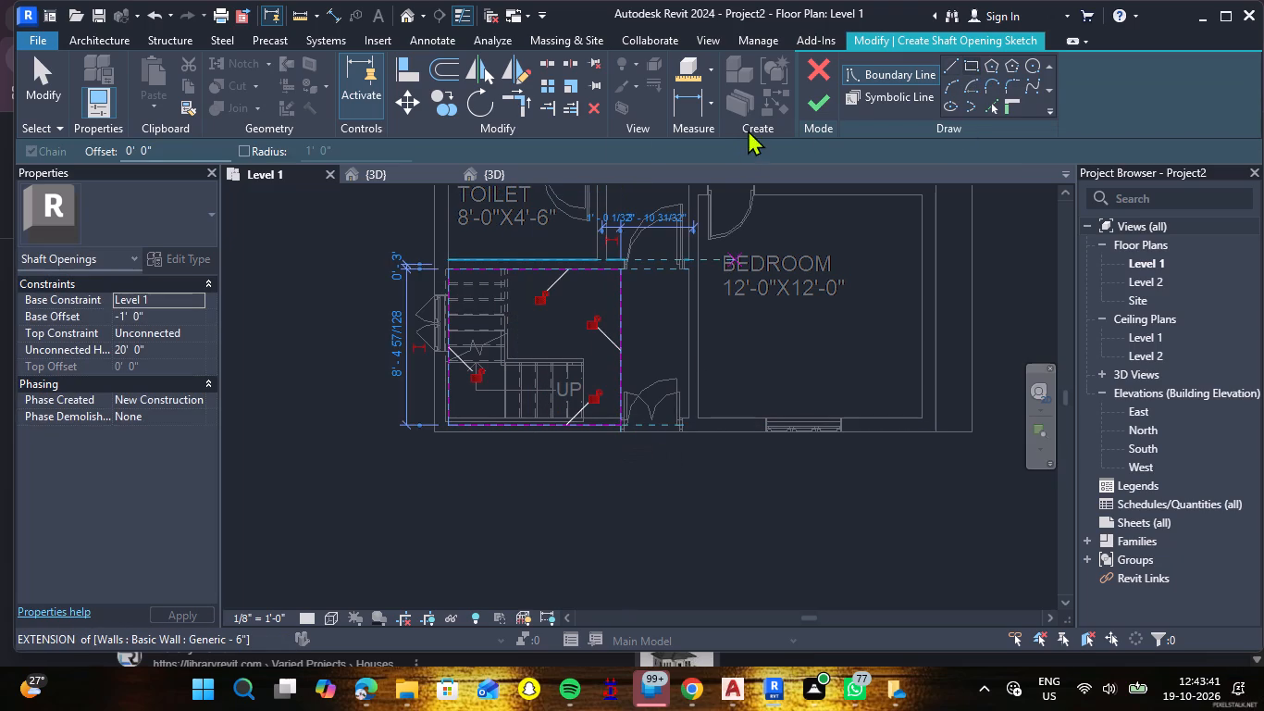
pyautogui.click(167, 346)
pyautogui.write("10'")
pyautogui.press('Return')
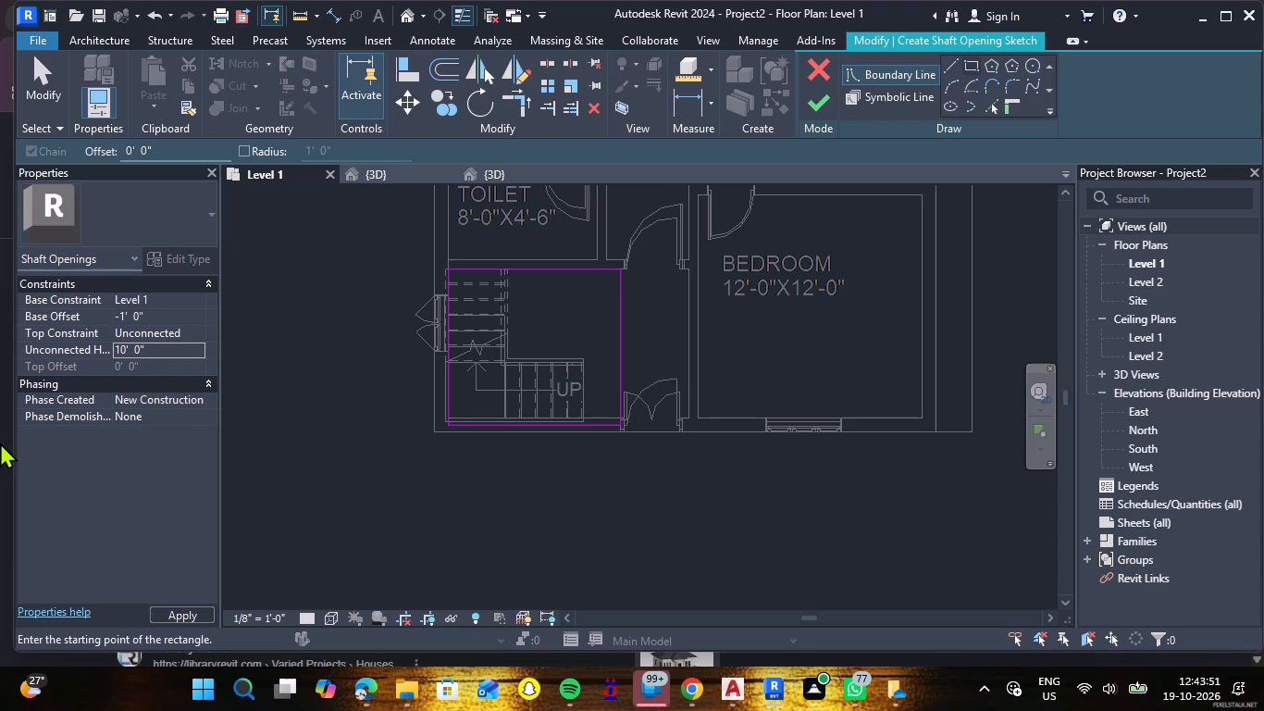
pyautogui.click(820, 102)
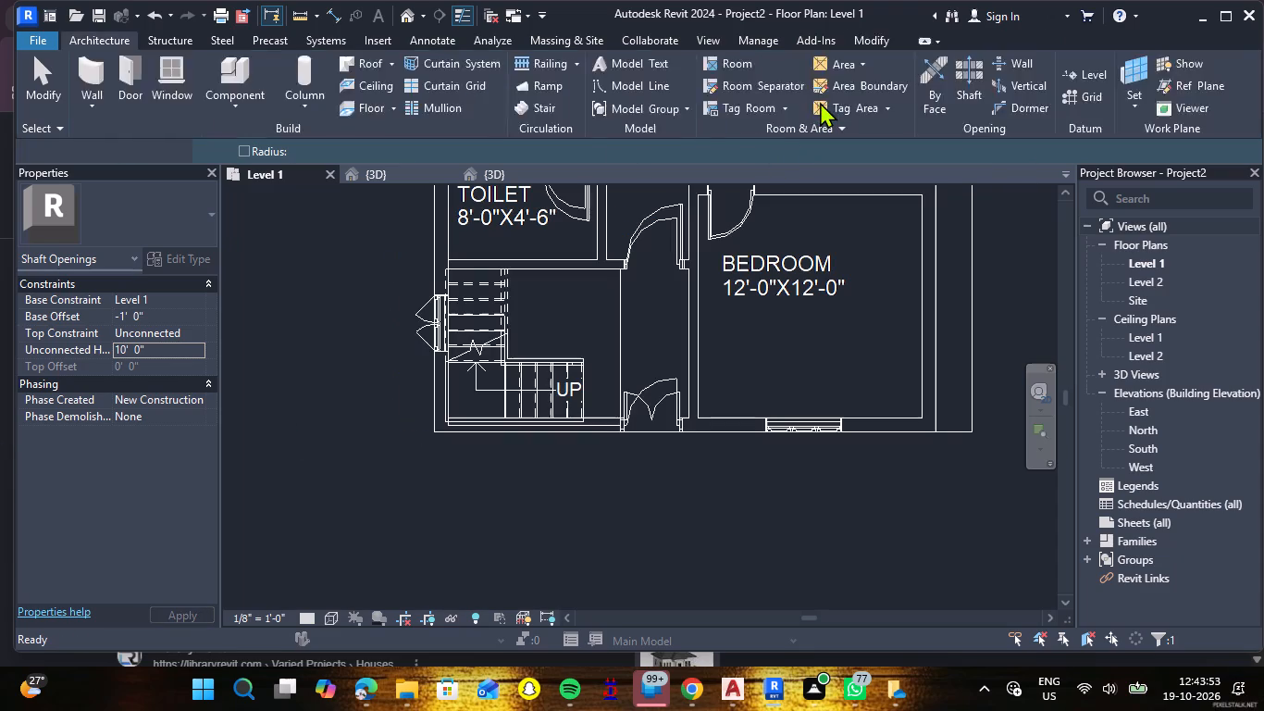
# In the 3D view, stretch the new stair shaft's top above the ceiling, to an unconnected height of about 14'-2".
pyautogui.click(395, 171)
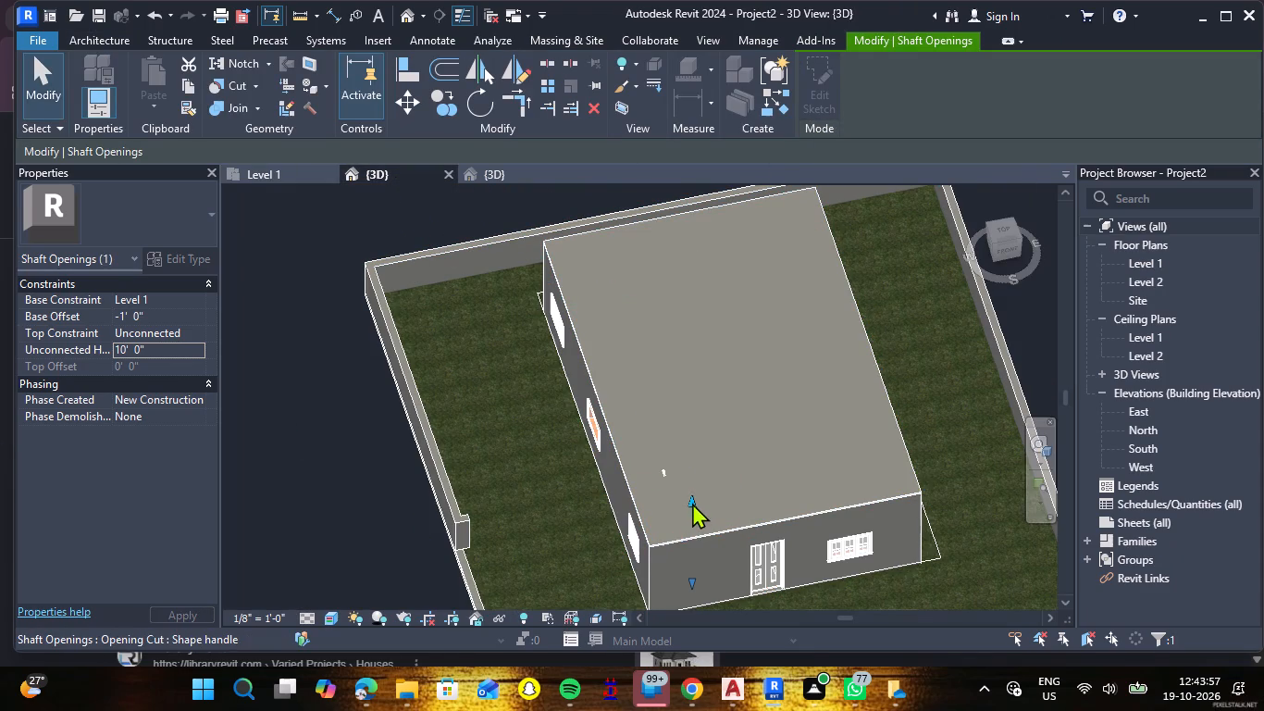
pyautogui.moveTo(688, 498); pyautogui.dragTo(703, 443)
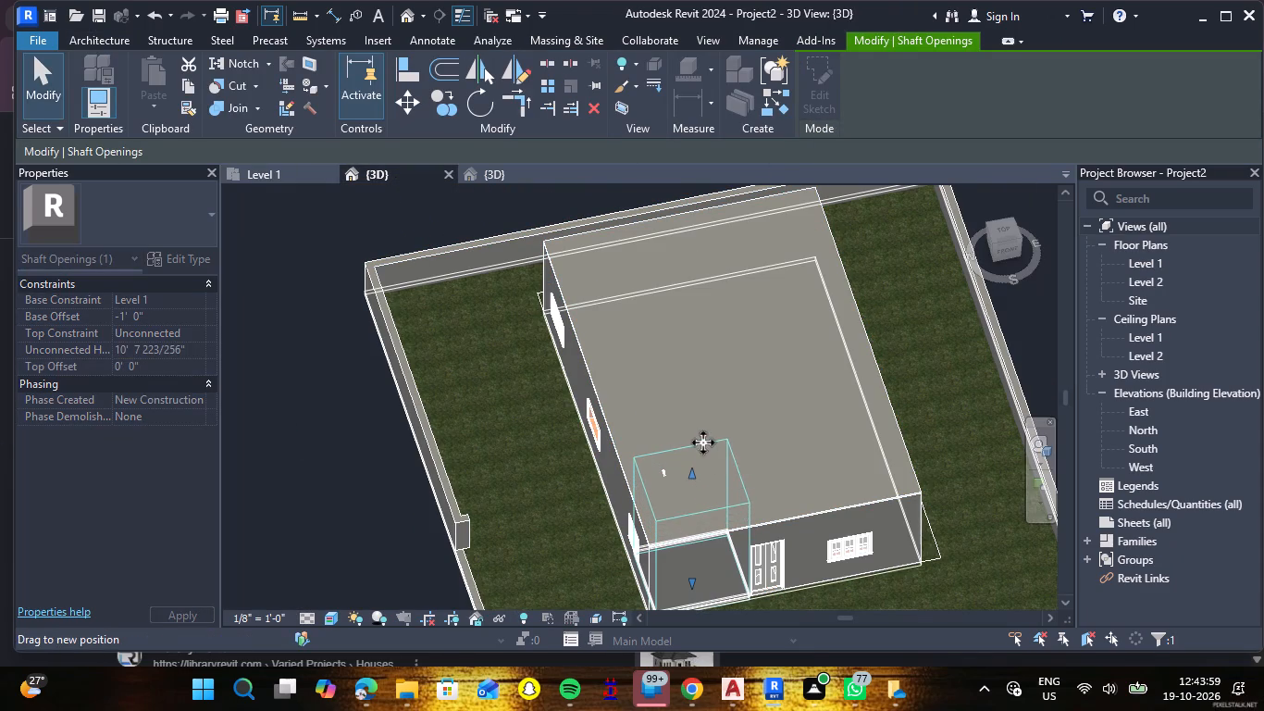
pyautogui.click(532, 493)
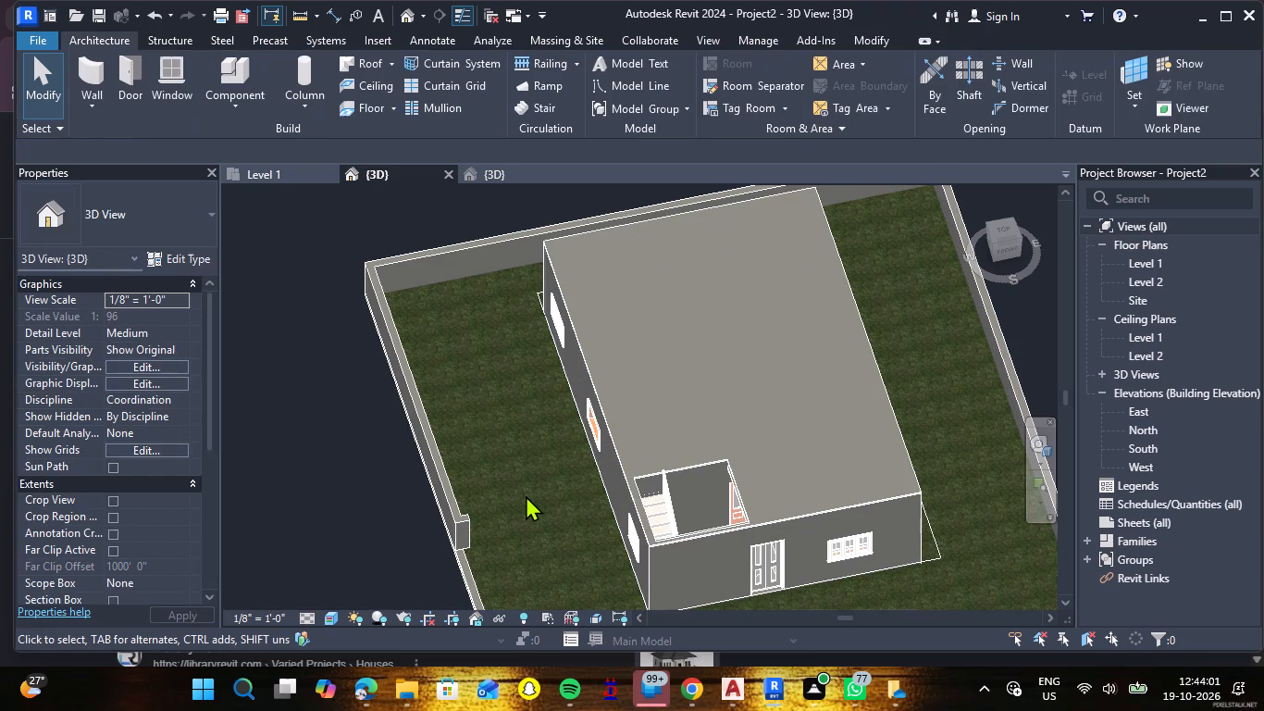
# Edit the stair shaft's sketch on Level 1 and delete its boundary lines beside the entrance door and along the toilet wall.
pyautogui.scroll(-2, 526, 495)
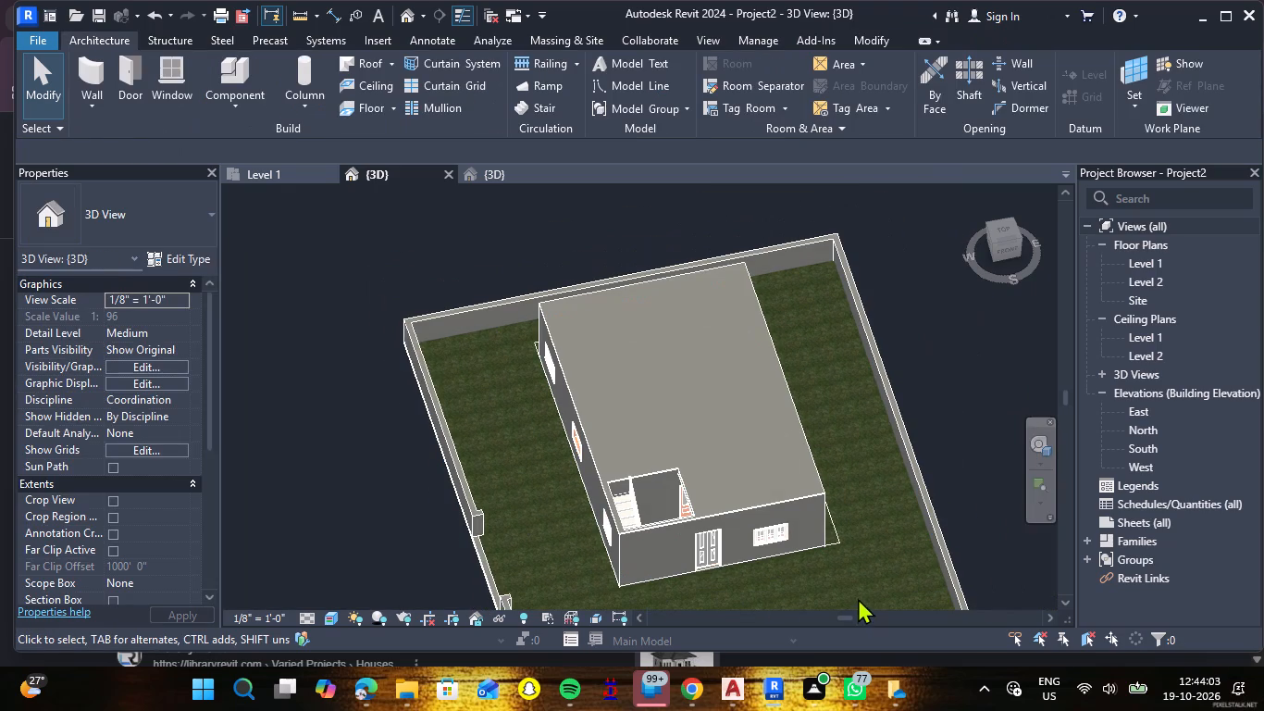
pyautogui.keyDown('shift'); pyautogui.moveTo(848, 577); pyautogui.dragTo(784, 568, button='middle'); pyautogui.keyUp('shift')
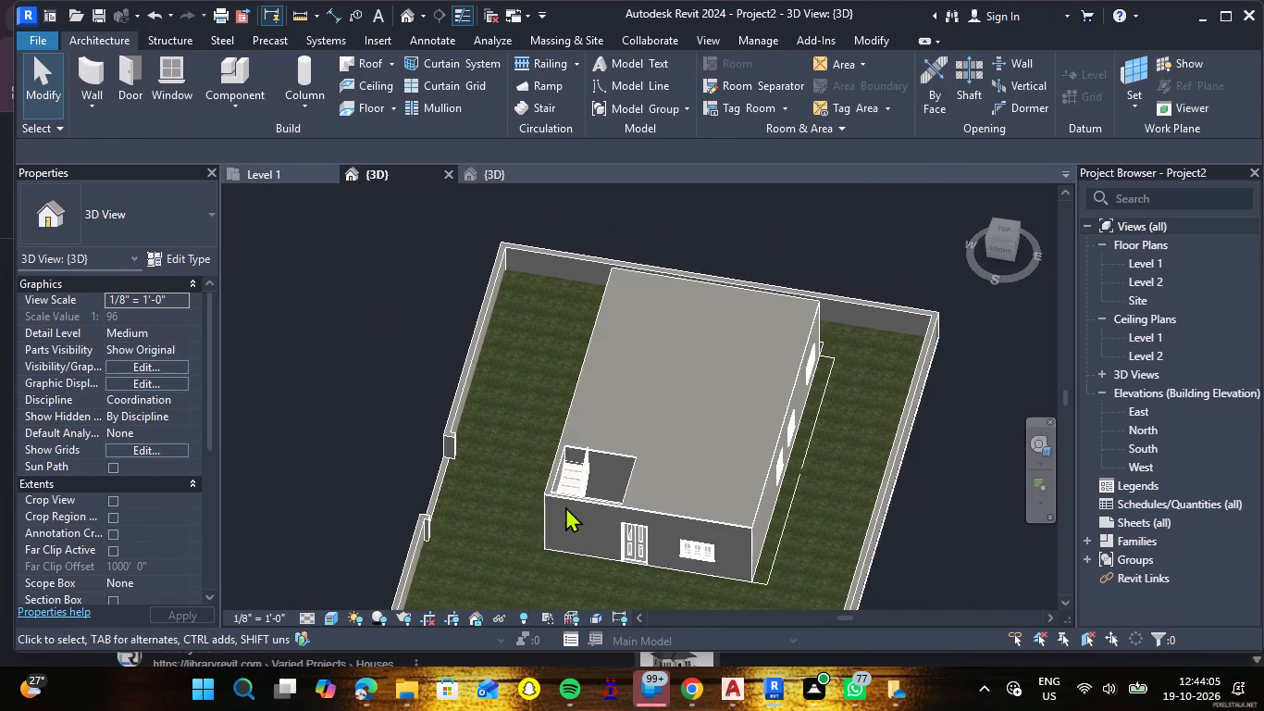
pyautogui.scroll(12, 568, 493)
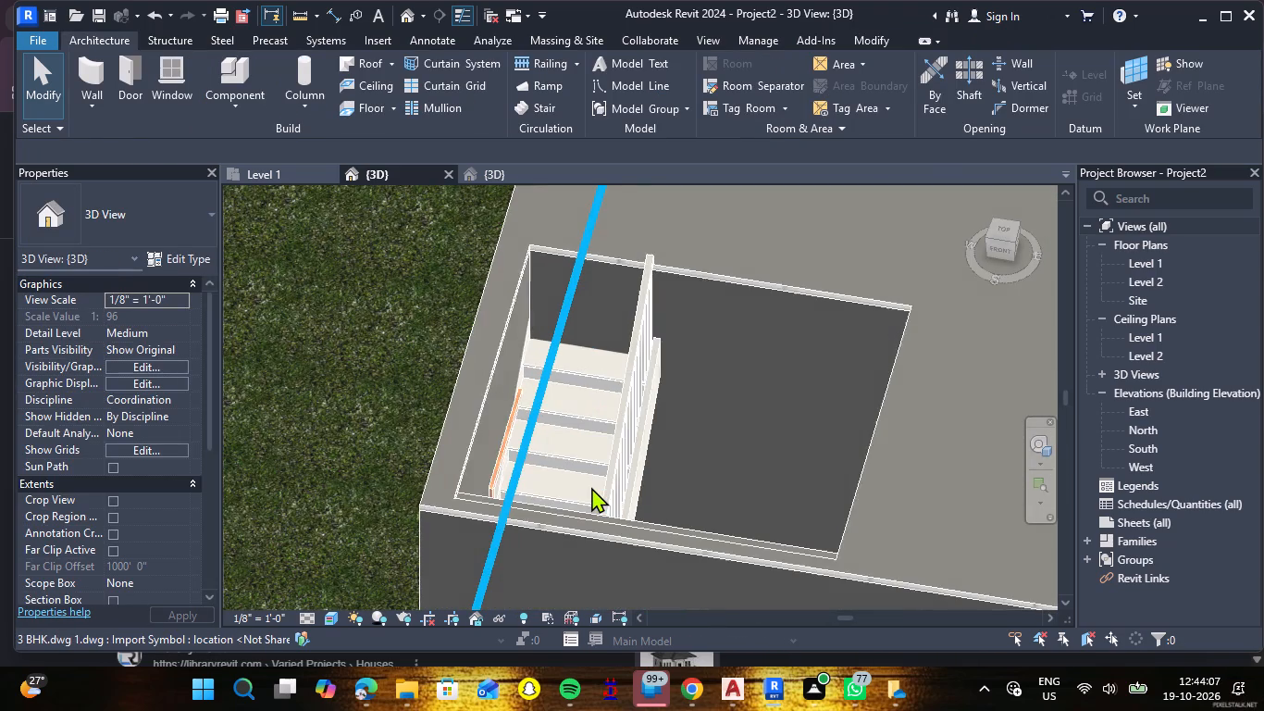
pyautogui.scroll(-5, 591, 487)
pyautogui.scroll(1, 593, 483)
pyautogui.scroll(-3, 594, 482)
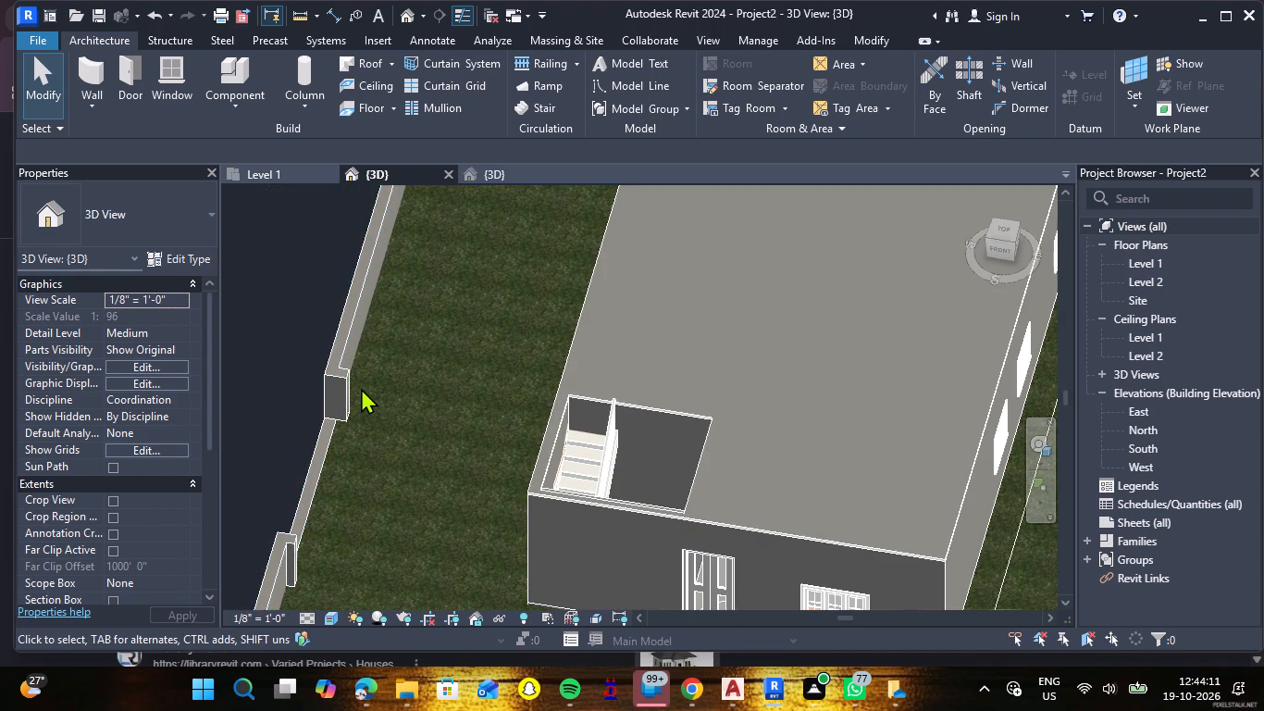
pyautogui.click(294, 179)
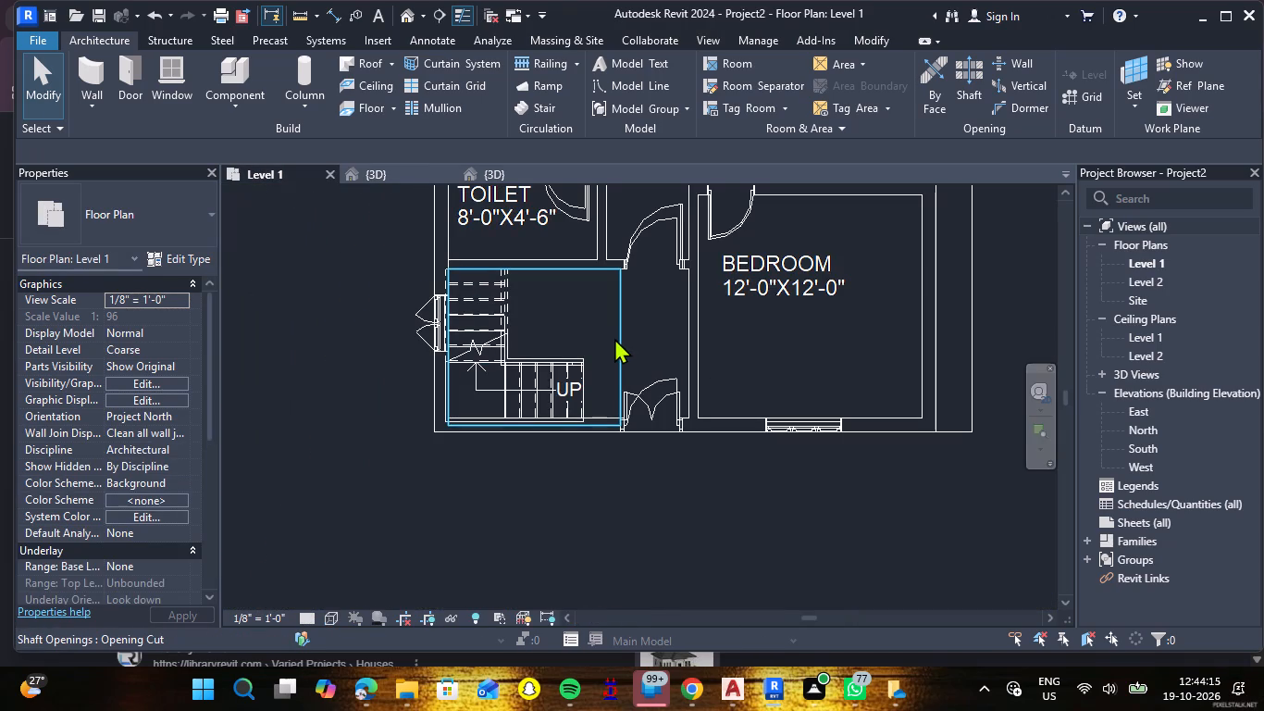
pyautogui.doubleClick(614, 334)
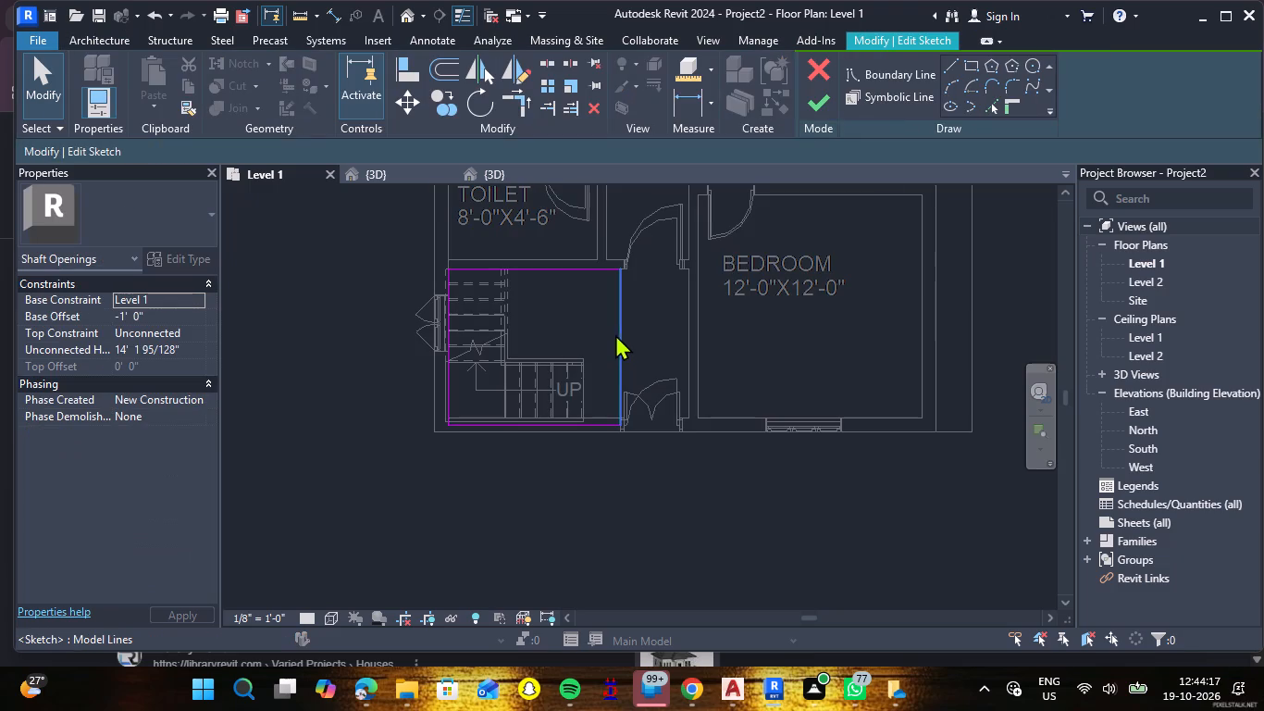
pyautogui.click(615, 318)
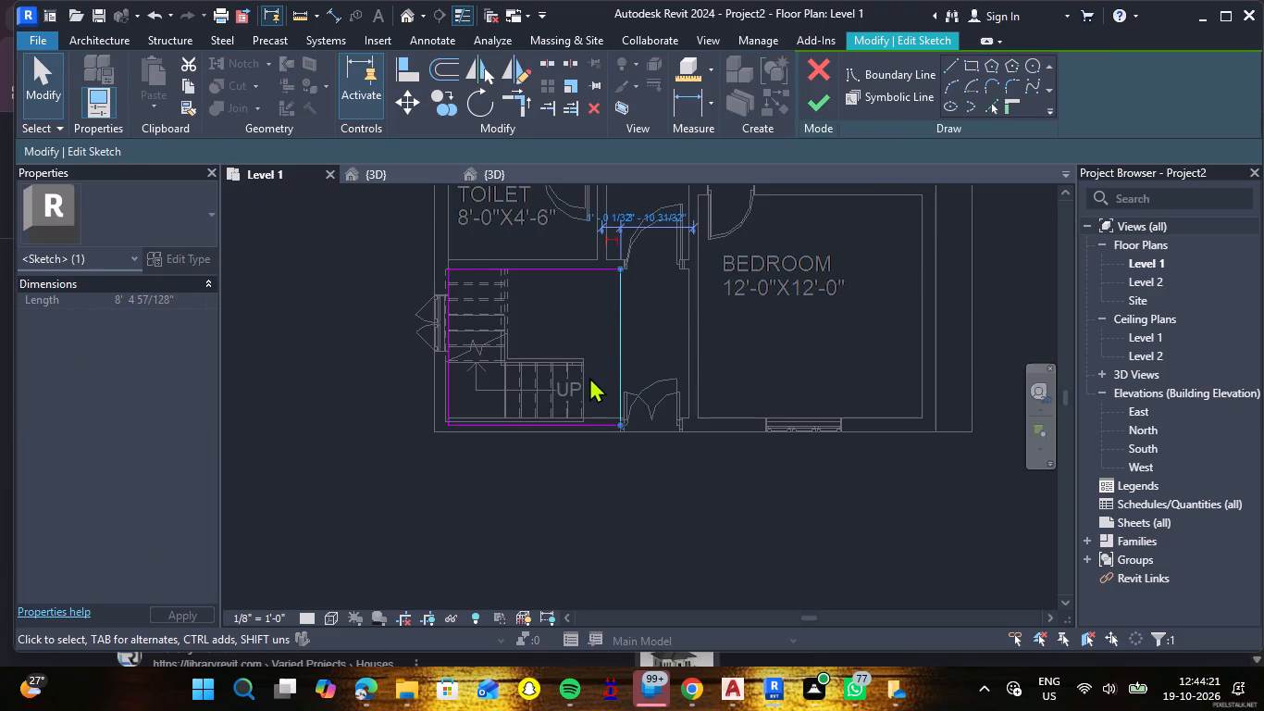
pyautogui.press('Delete')
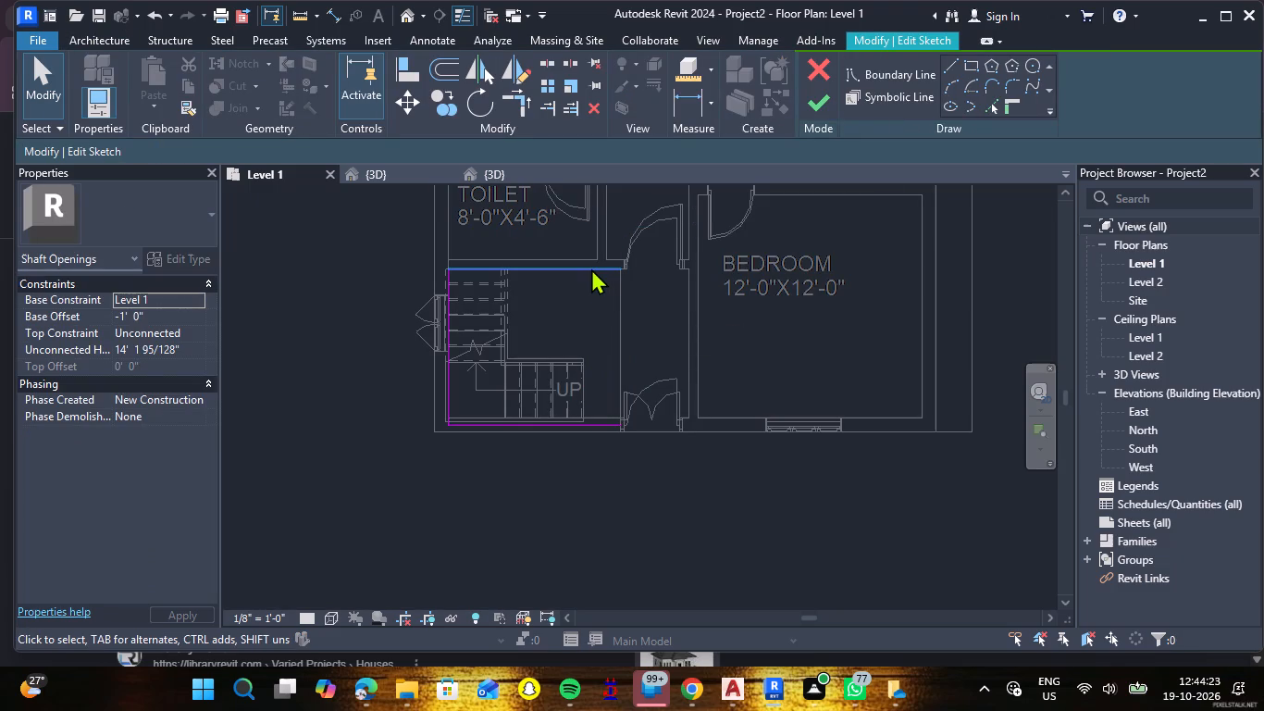
pyautogui.click(591, 268)
pyautogui.press('Delete')
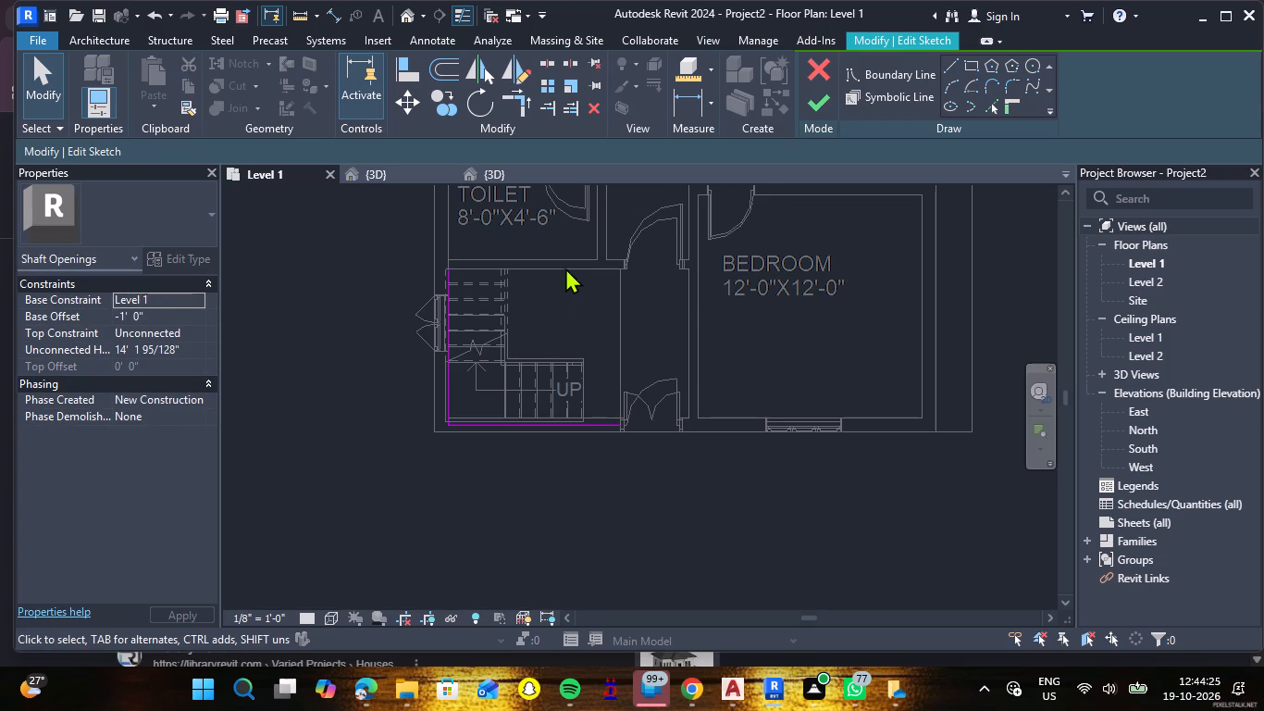
# Draw stepped boundary lines following the L-shaped stair, about 4'-7 1/2", 4'-6", 4'-7 1/2" and 3'-6" long, and try to finish the sketch.
pyautogui.click(945, 69)
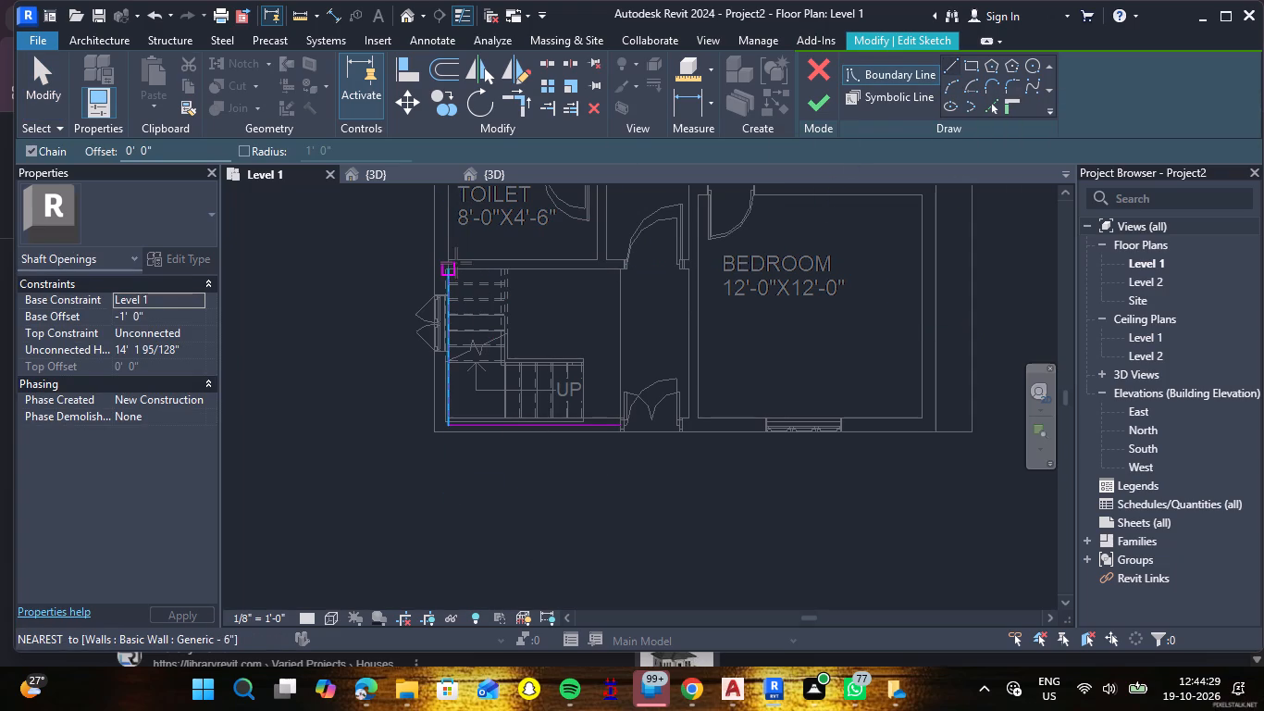
pyautogui.click(449, 268)
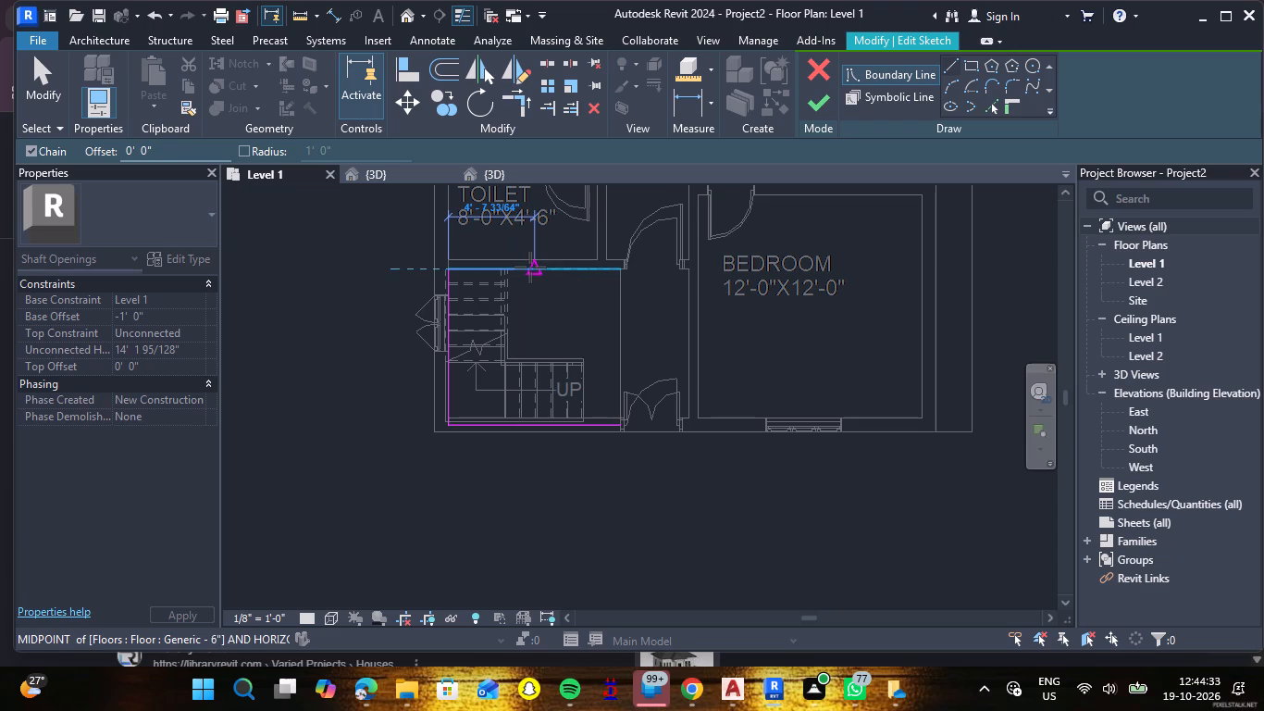
pyautogui.click(530, 268)
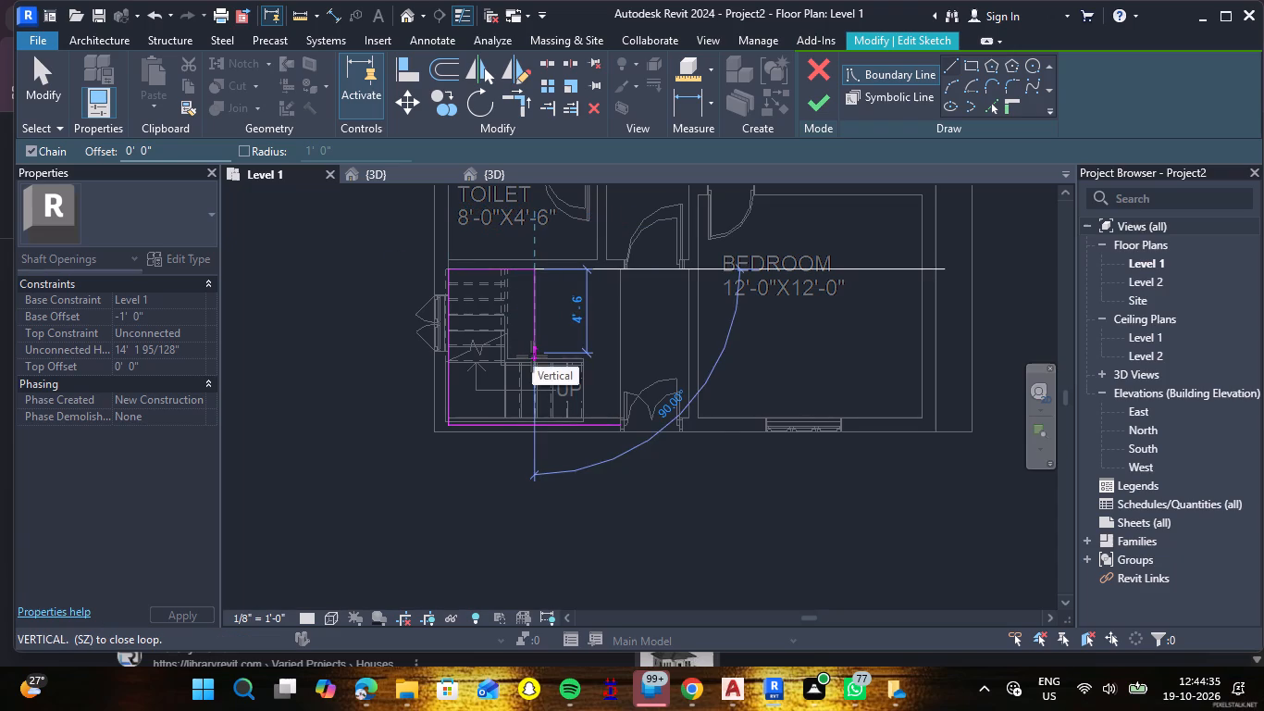
pyautogui.click(532, 356)
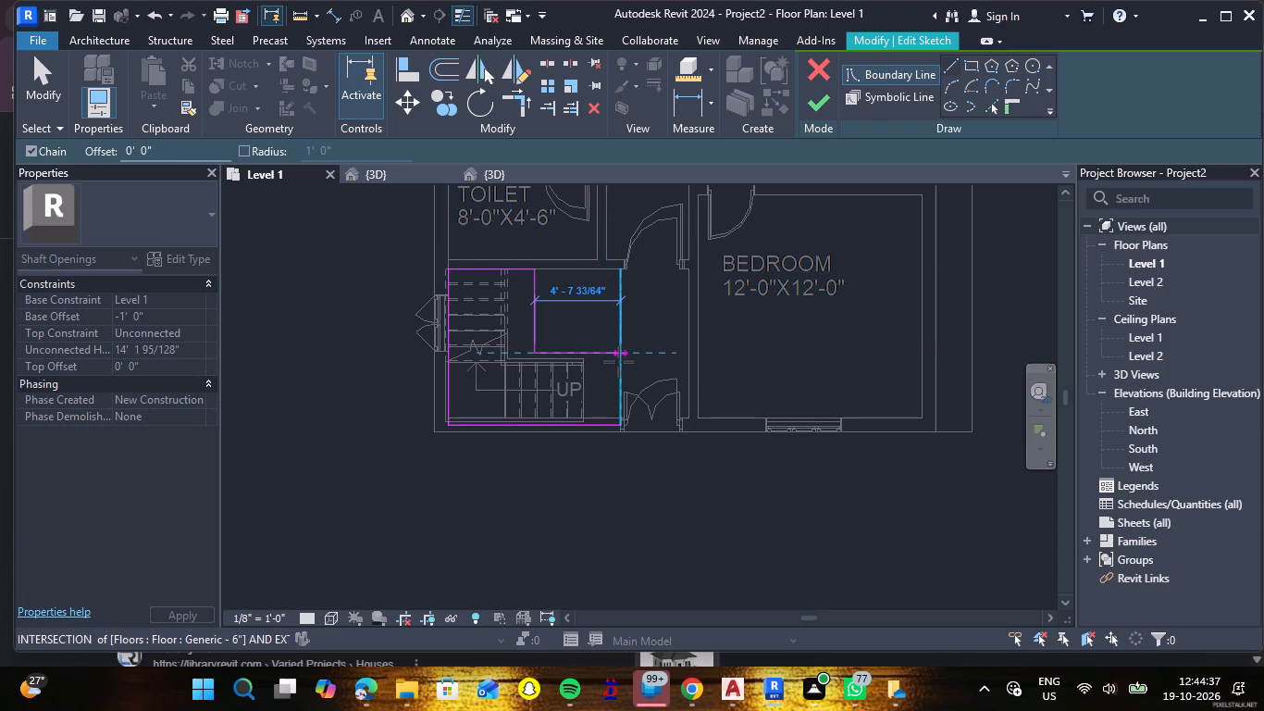
pyautogui.click(619, 362)
pyautogui.click(619, 414)
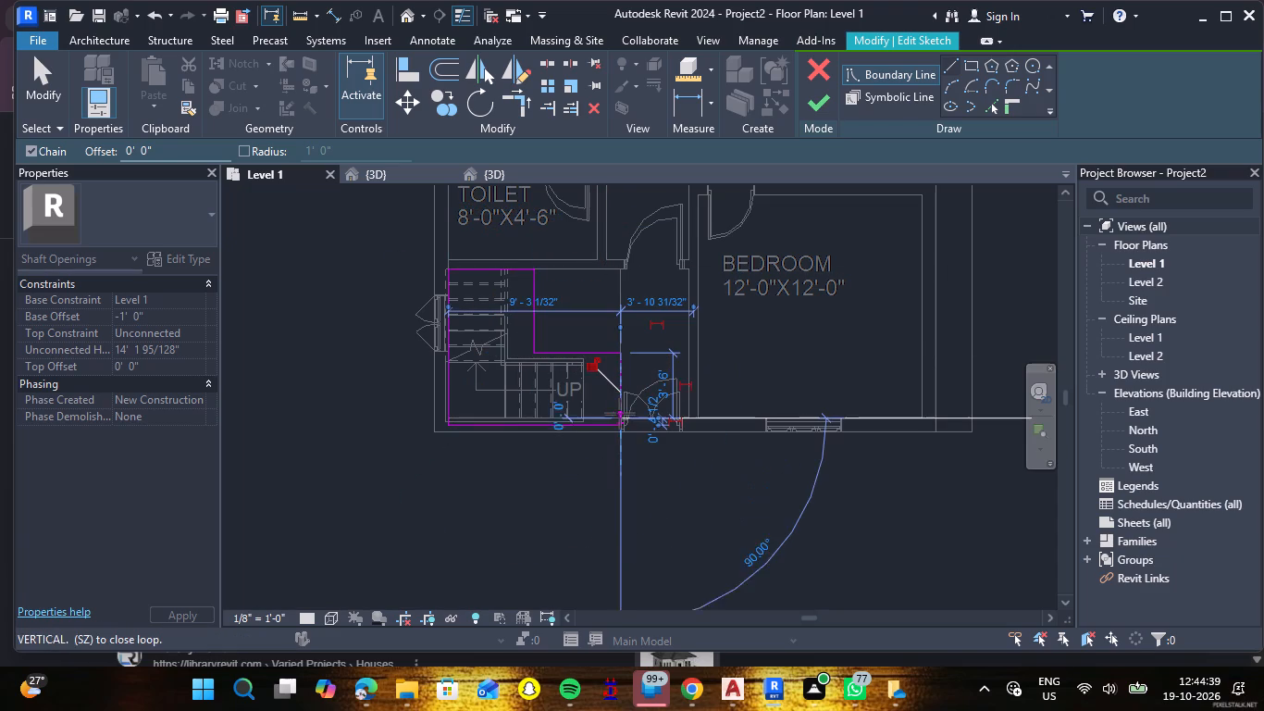
pyautogui.click(813, 102)
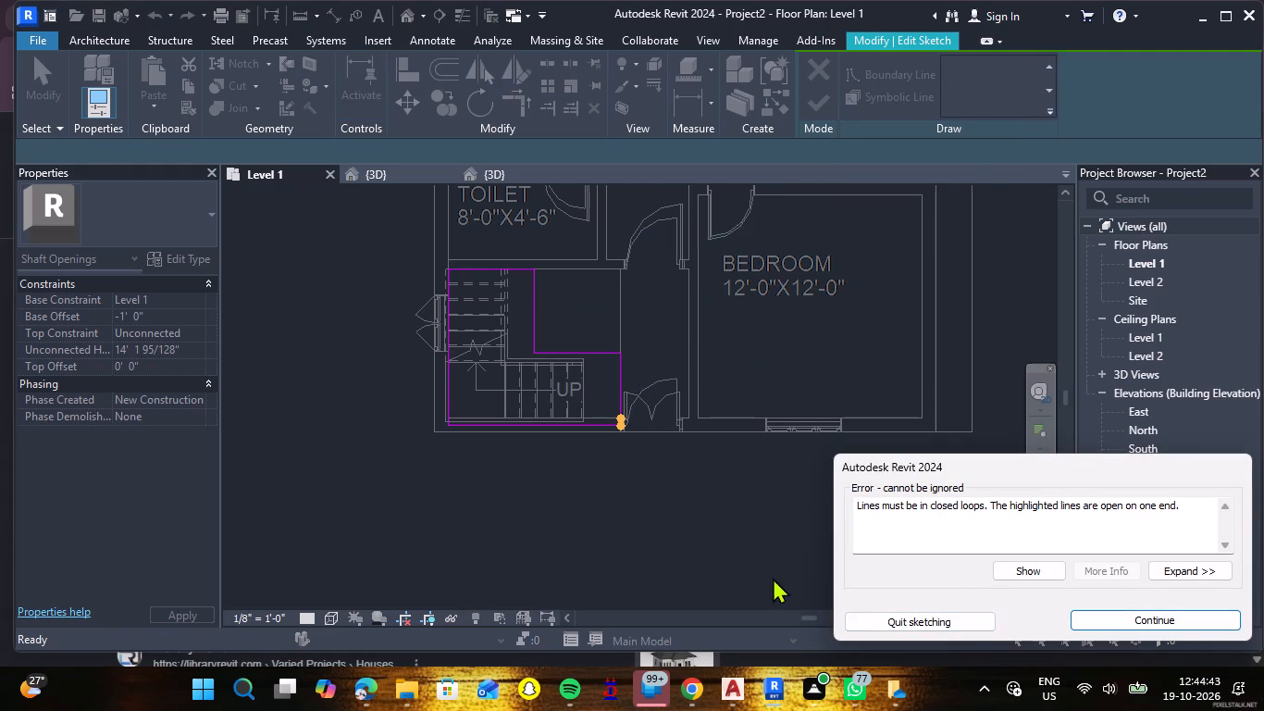
pyautogui.scroll(7, 628, 414)
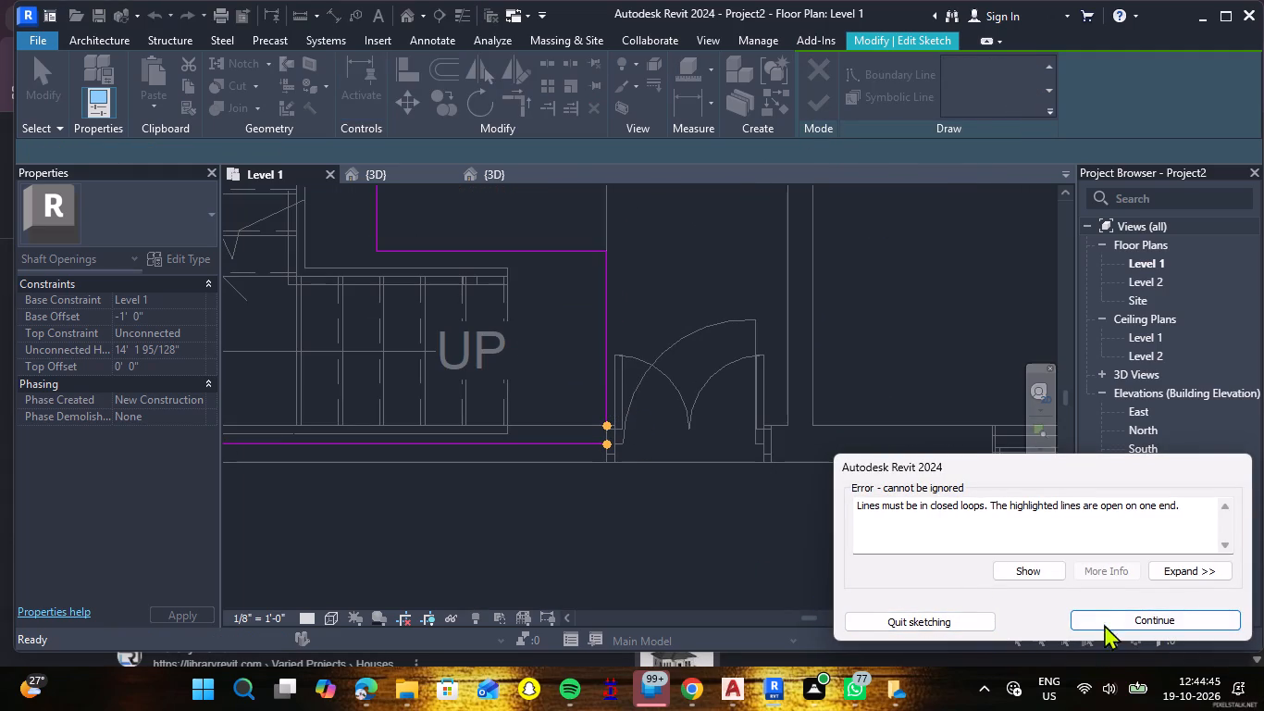
pyautogui.click(1104, 613)
# Close the shaft outline with a line about 4 1/2" long at the corner beside the entrance door and finish the sketch.
pyautogui.scroll(6, 604, 393)
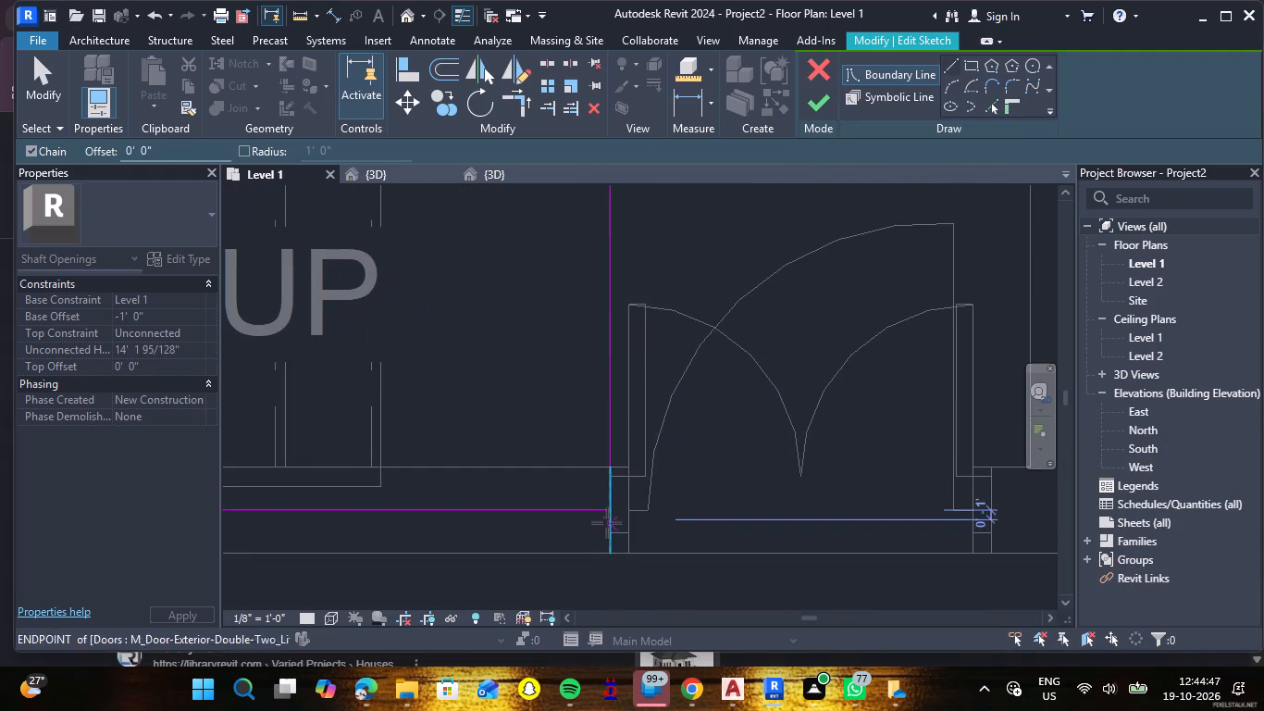
pyautogui.click(609, 510)
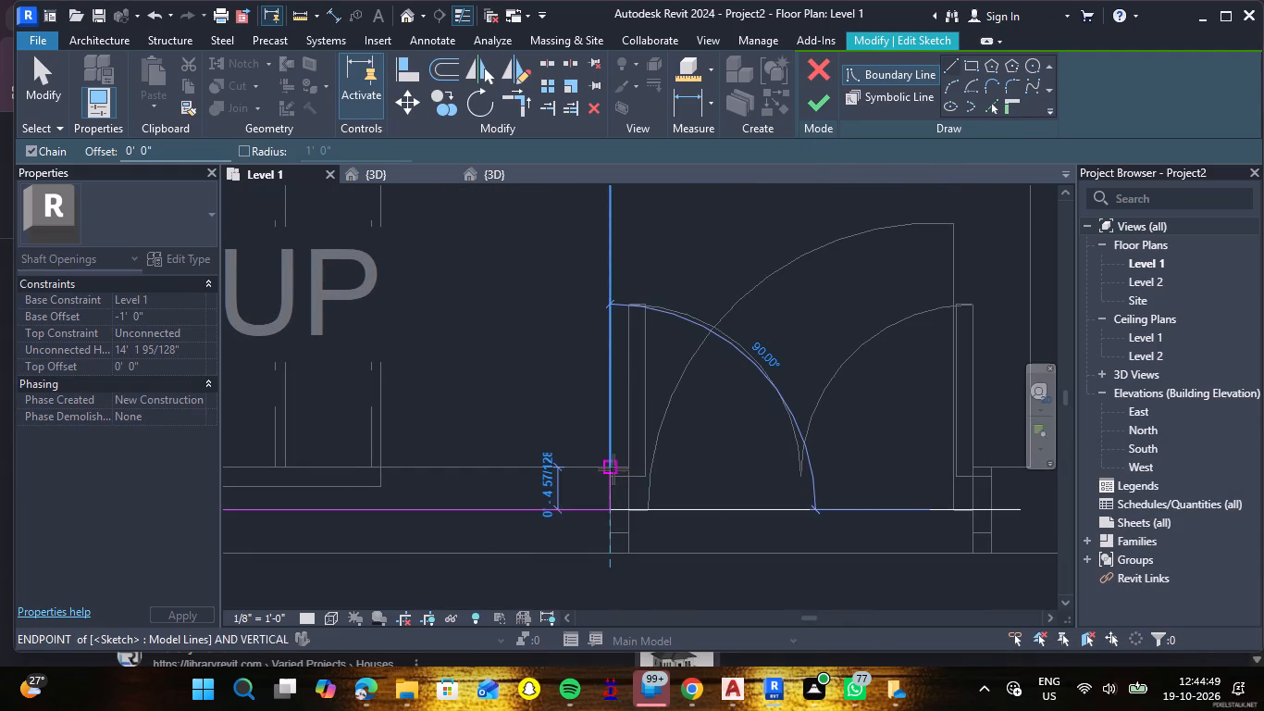
pyautogui.click(613, 468)
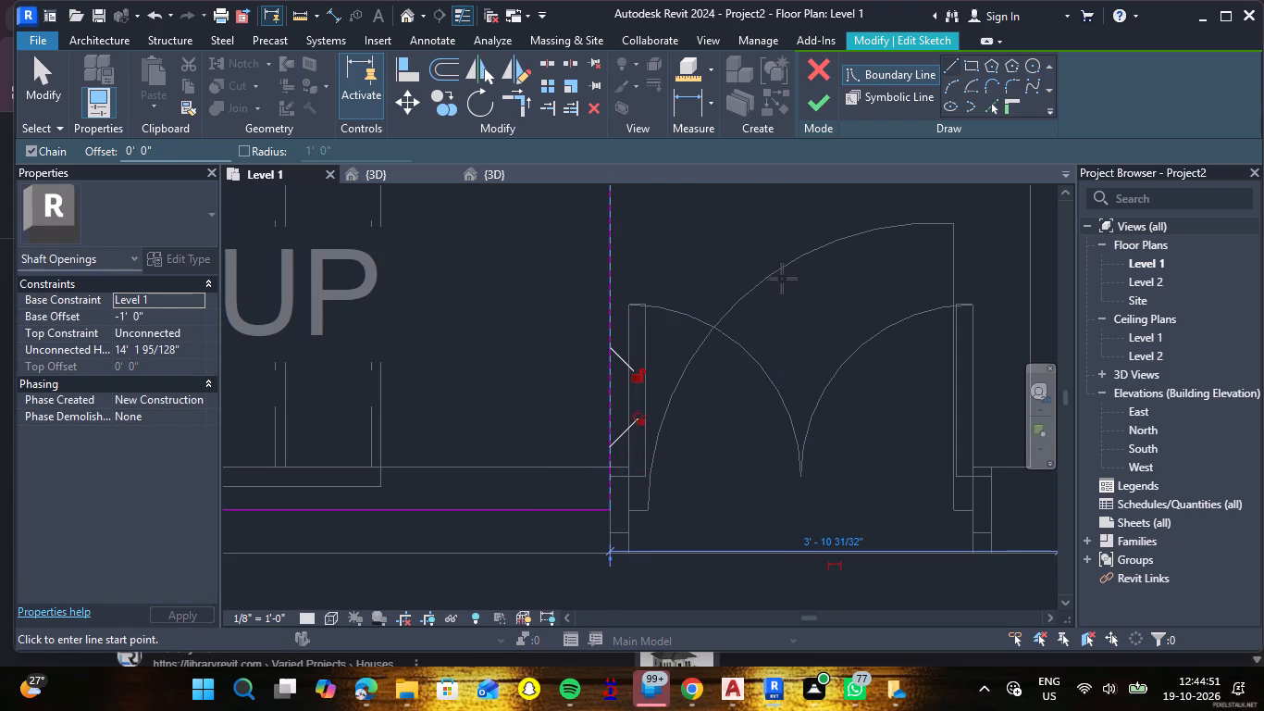
pyautogui.click(808, 109)
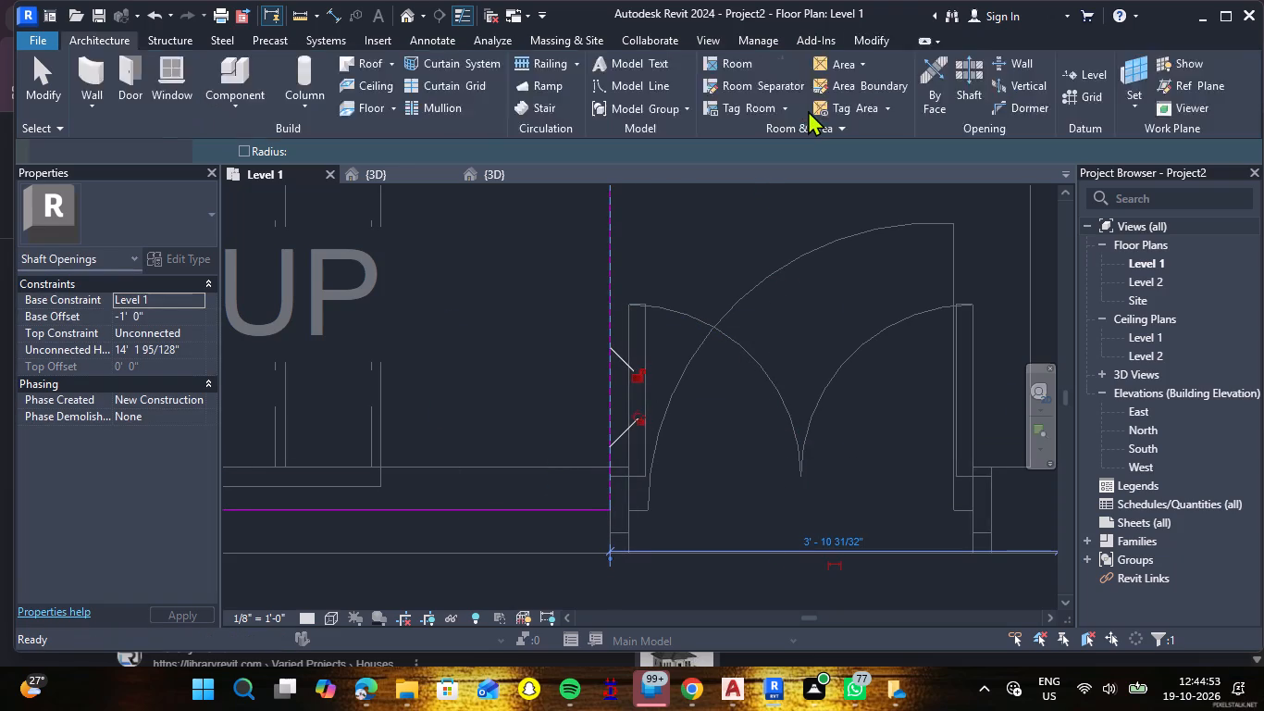
pyautogui.scroll(-12, 773, 172)
pyautogui.scroll(-6, 470, 265)
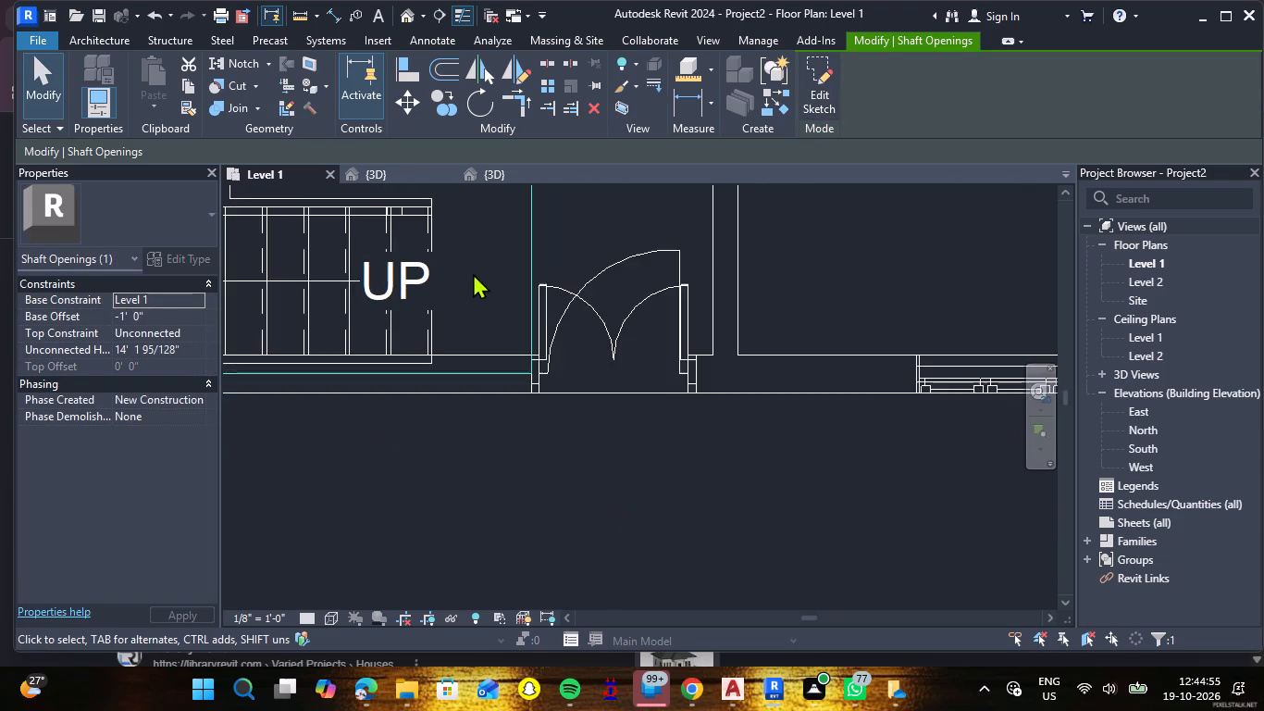
pyautogui.scroll(-5, 485, 286)
pyautogui.click(391, 173)
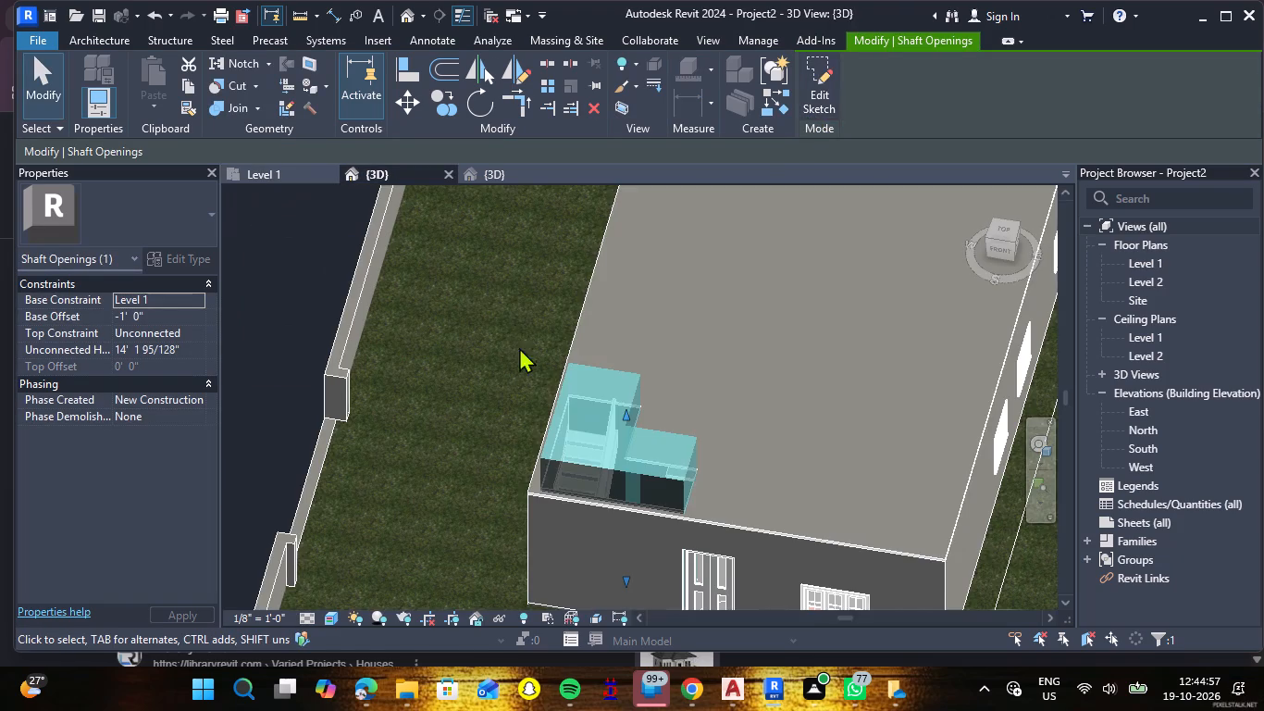
pyautogui.click(438, 358)
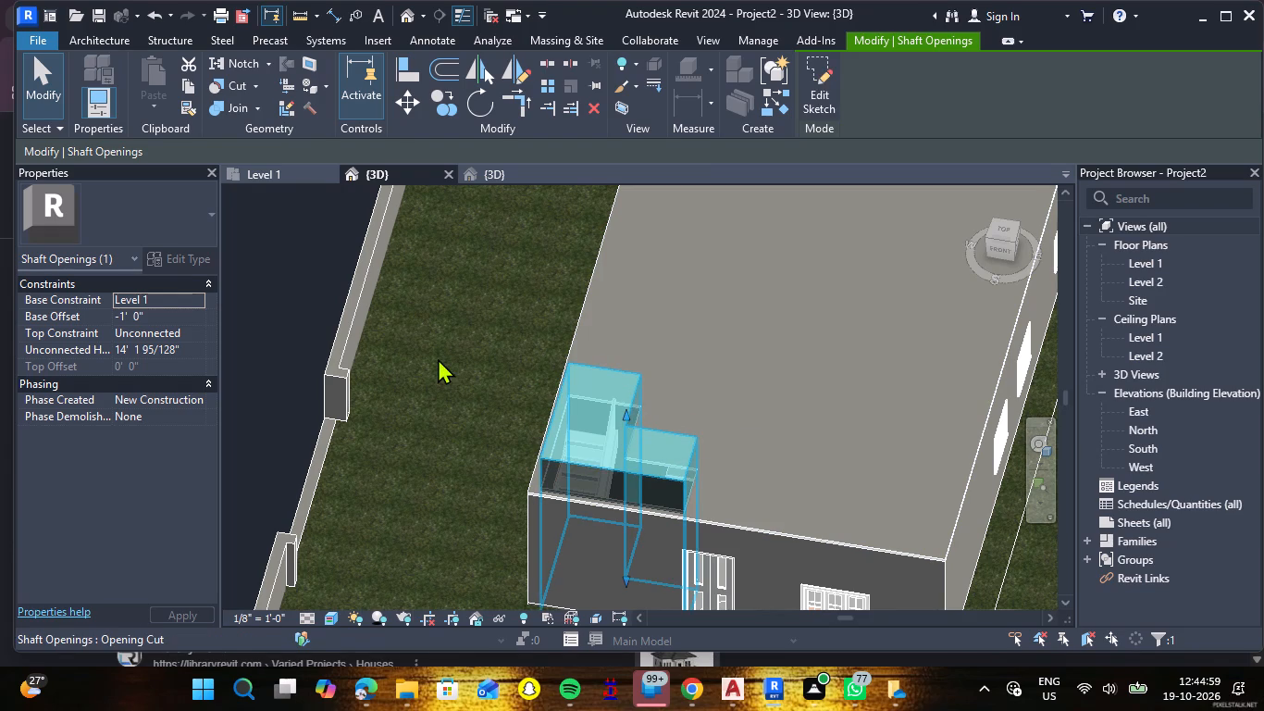
# Delete the leftover small 9' ACT ceiling piece that projects into the shaft opening beside the stair.
pyautogui.scroll(7, 667, 488)
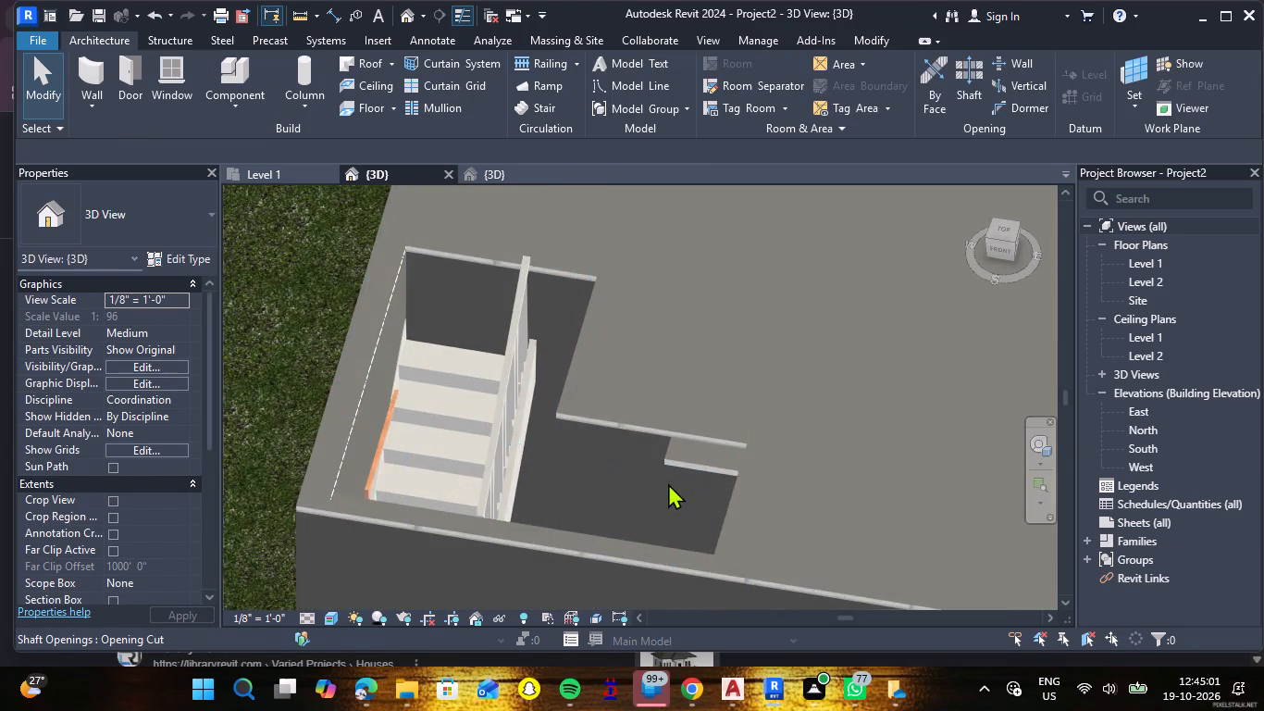
pyautogui.scroll(4, 668, 483)
pyautogui.keyDown('shift'); pyautogui.moveTo(603, 484); pyautogui.dragTo(601, 430, button='middle'); pyautogui.keyUp('shift')
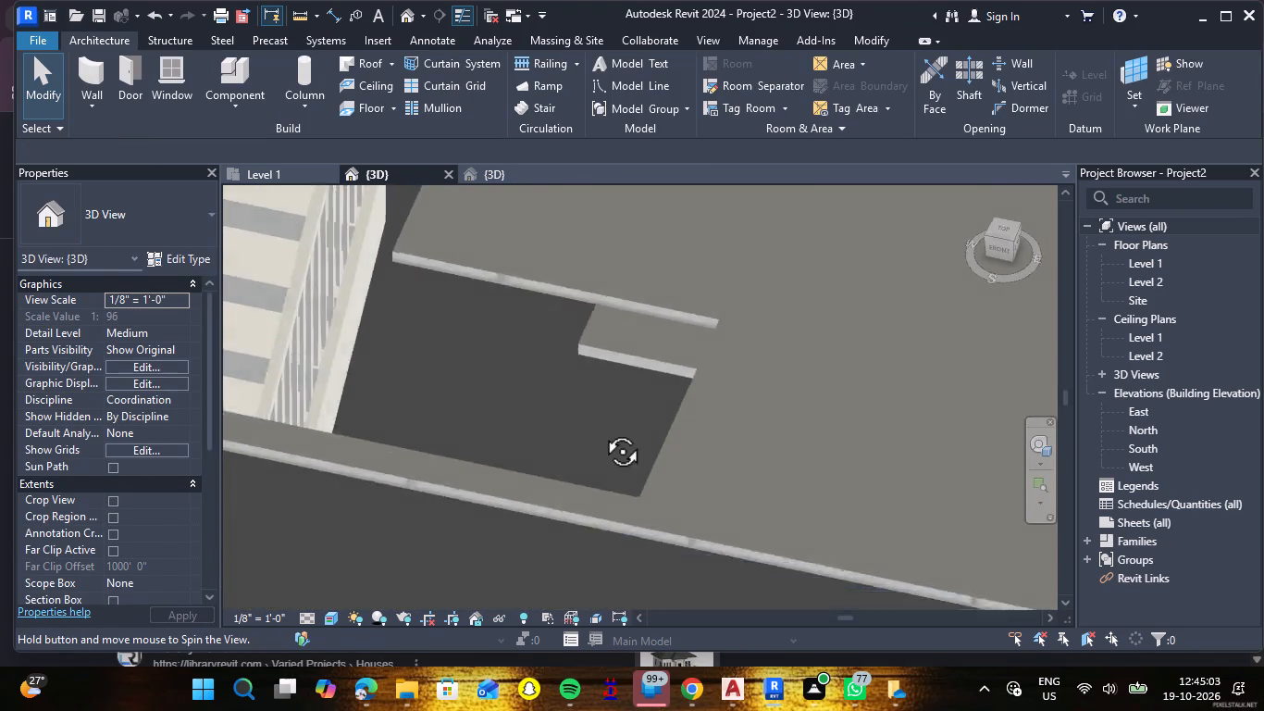
pyautogui.keyDown('shift'); pyautogui.moveTo(601, 430); pyautogui.dragTo(637, 436, button='middle'); pyautogui.keyUp('shift')
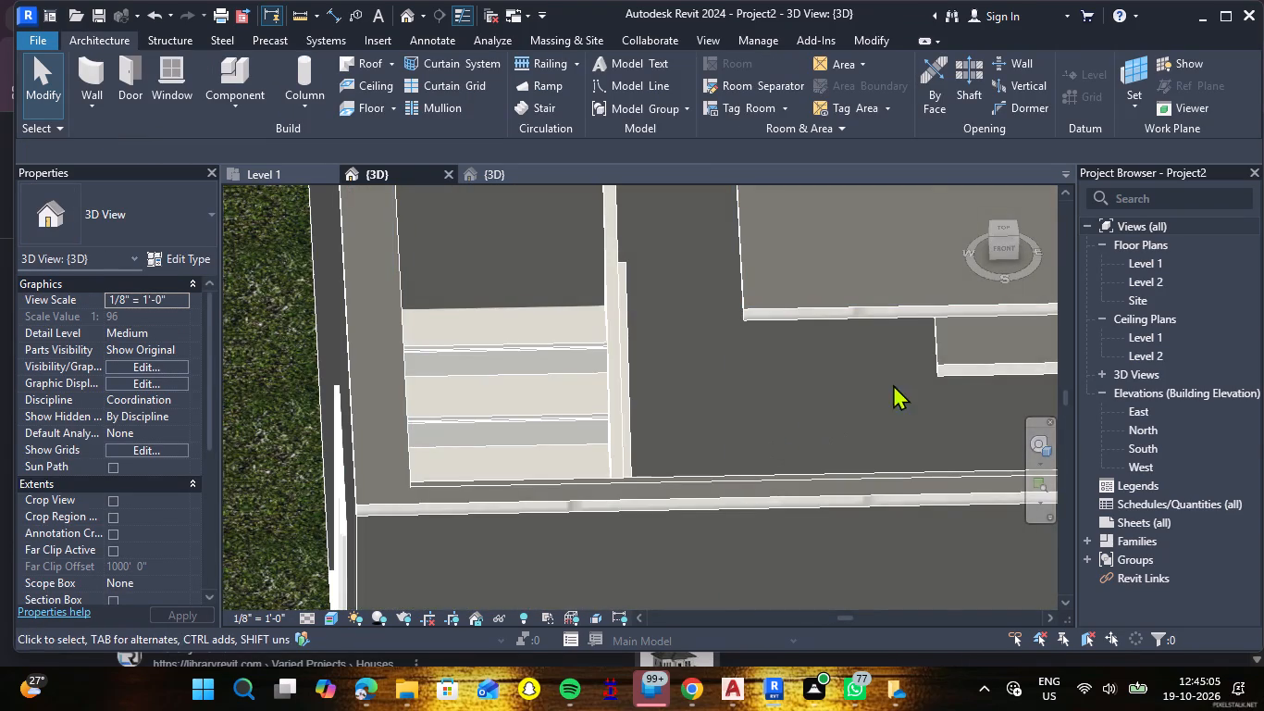
pyautogui.click(948, 363)
pyautogui.scroll(-6, 931, 372)
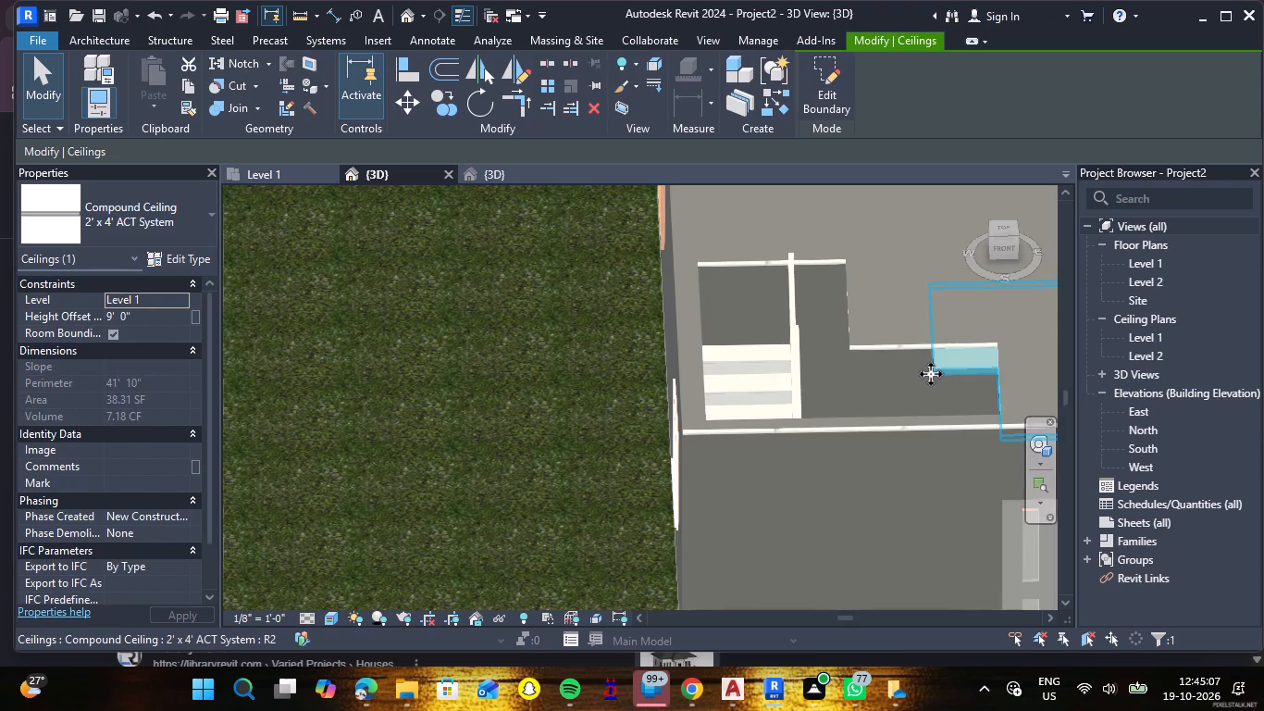
pyautogui.scroll(-6, 930, 374)
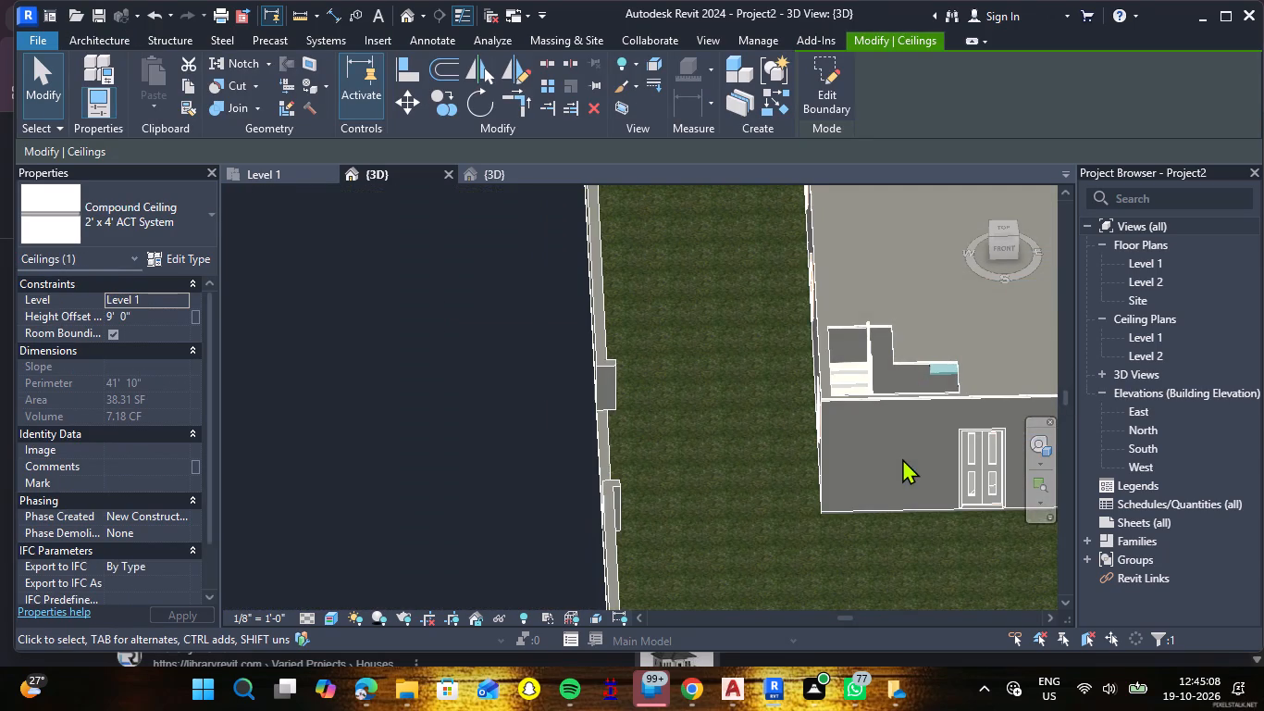
pyautogui.press('Delete')
# Examine the L-shaped ceiling opening and the stair beneath it from several angles in the 3D view.
pyautogui.scroll(-2, 902, 458)
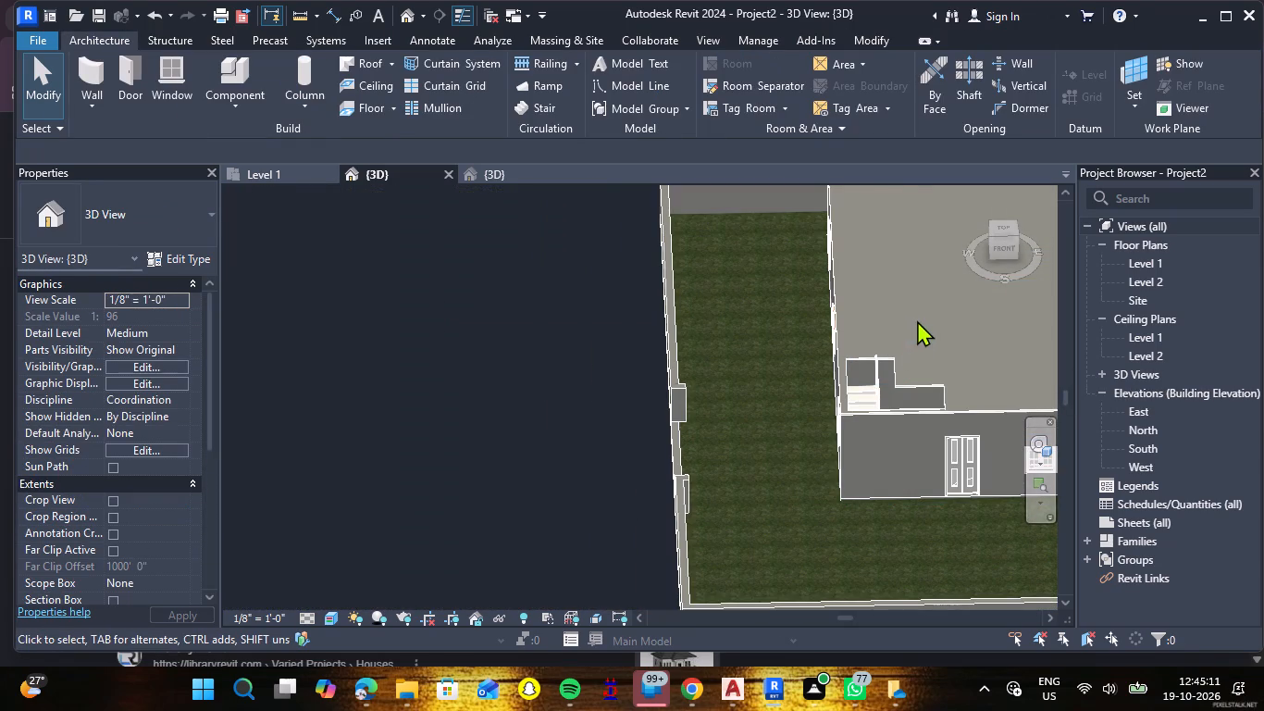
pyautogui.keyDown('shift'); pyautogui.moveTo(930, 315); pyautogui.dragTo(881, 431, button='middle'); pyautogui.keyUp('shift')
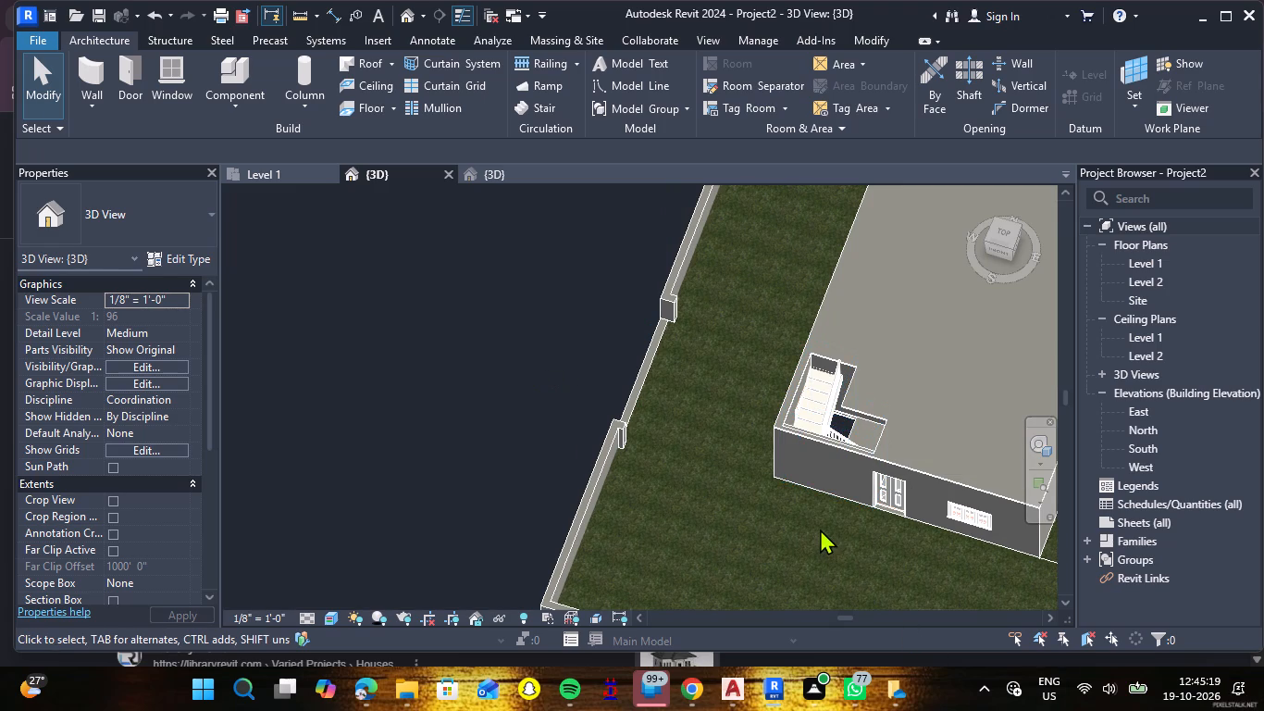
pyautogui.keyDown('shift'); pyautogui.moveTo(820, 529); pyautogui.dragTo(876, 405, button='middle'); pyautogui.keyUp('shift')
pyautogui.scroll(3, 953, 333)
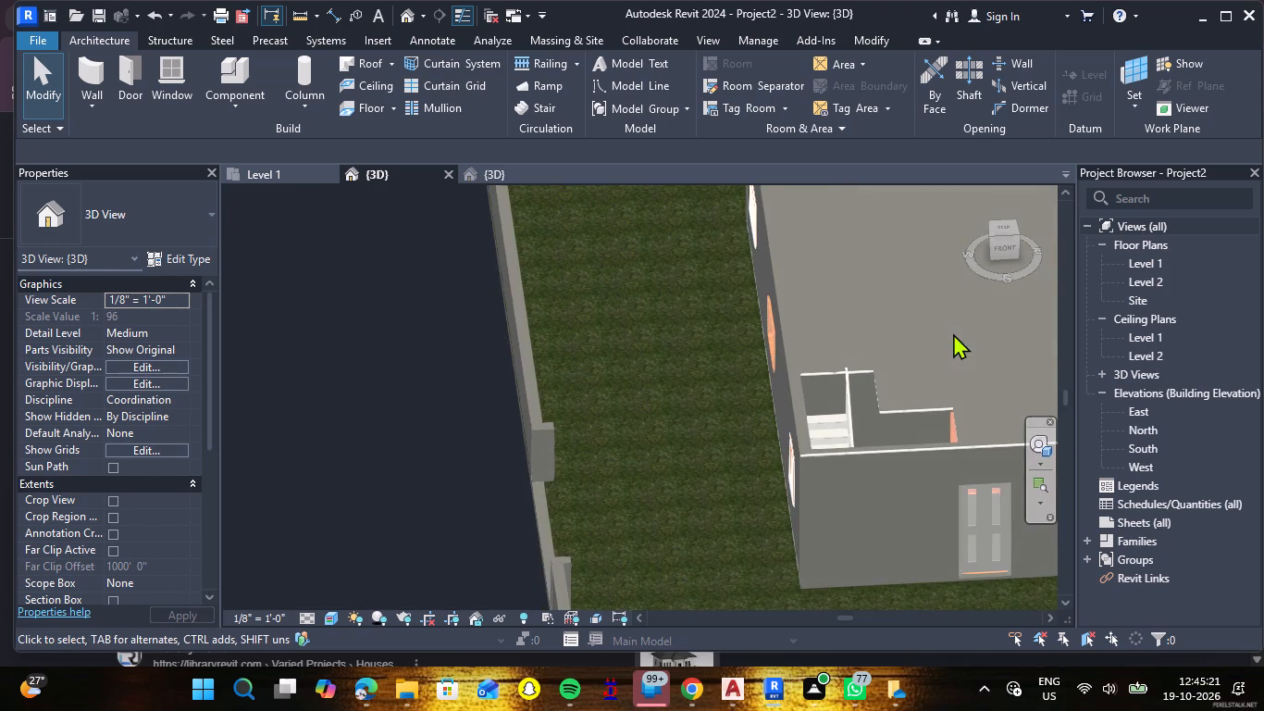
pyautogui.scroll(2, 959, 379)
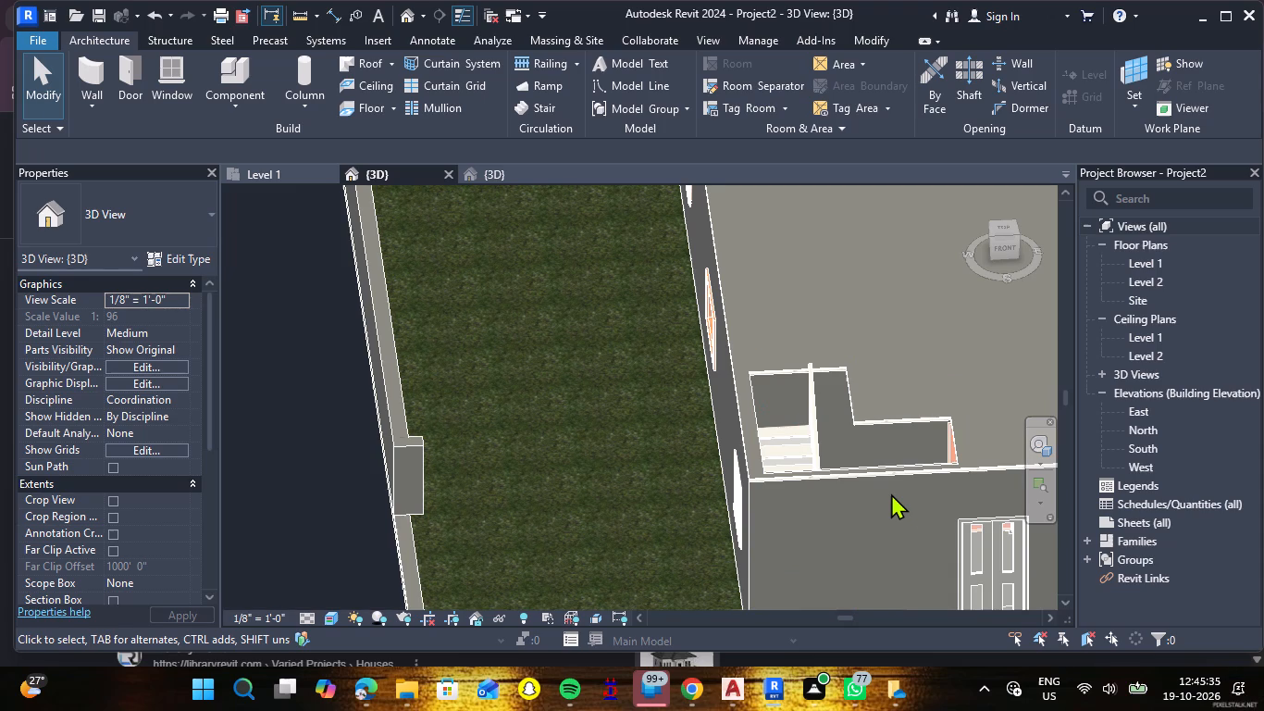
pyautogui.scroll(-8, 883, 493)
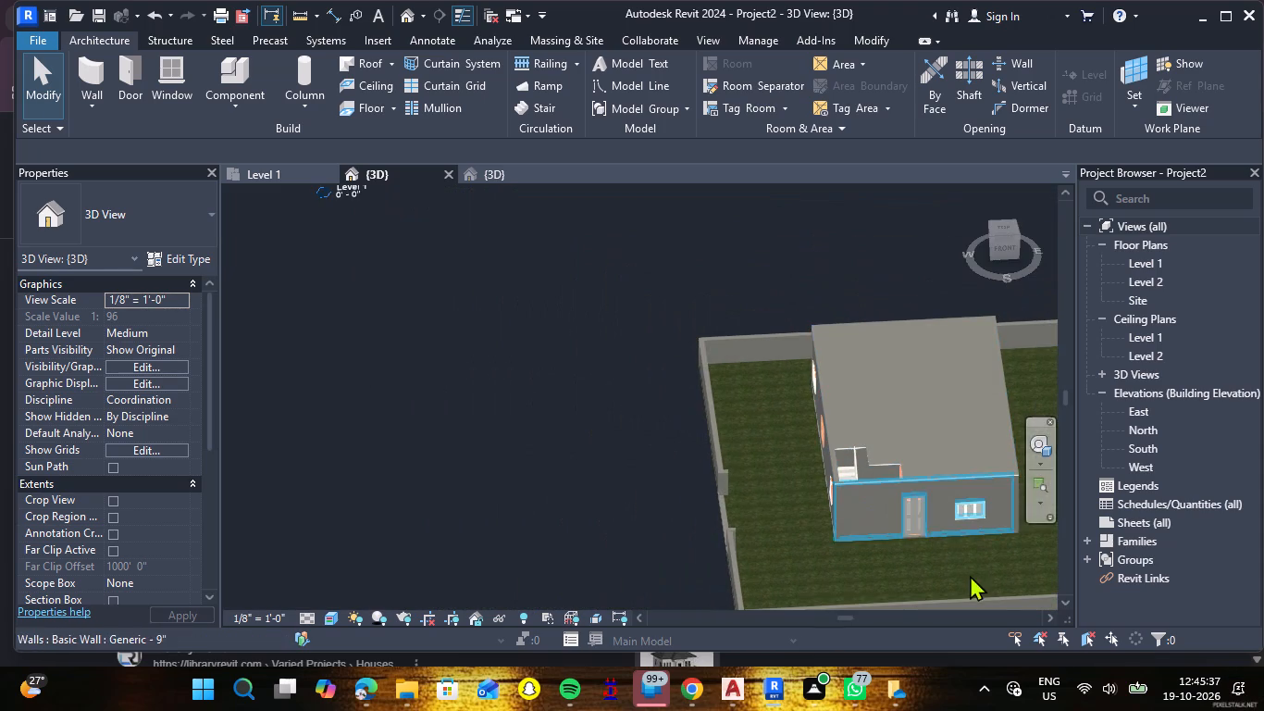
pyautogui.keyDown('shift'); pyautogui.moveTo(987, 568); pyautogui.dragTo(979, 474, button='middle'); pyautogui.keyUp('shift')
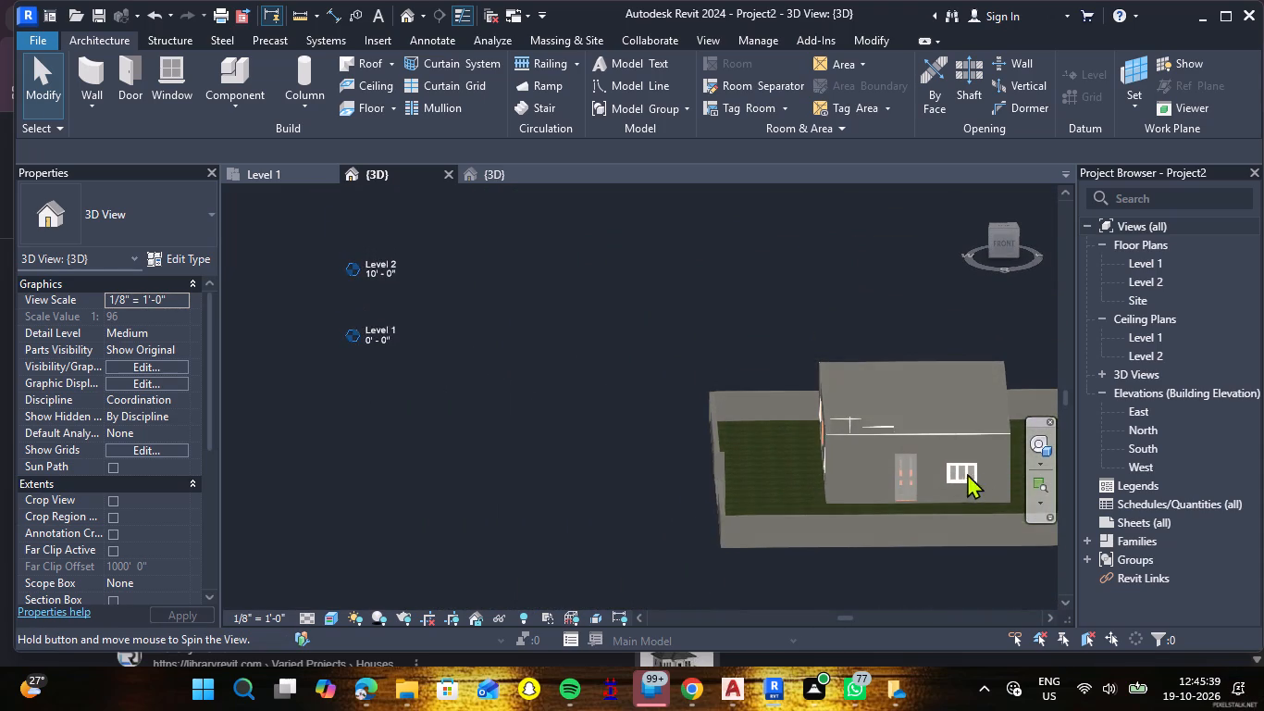
pyautogui.scroll(5, 904, 410)
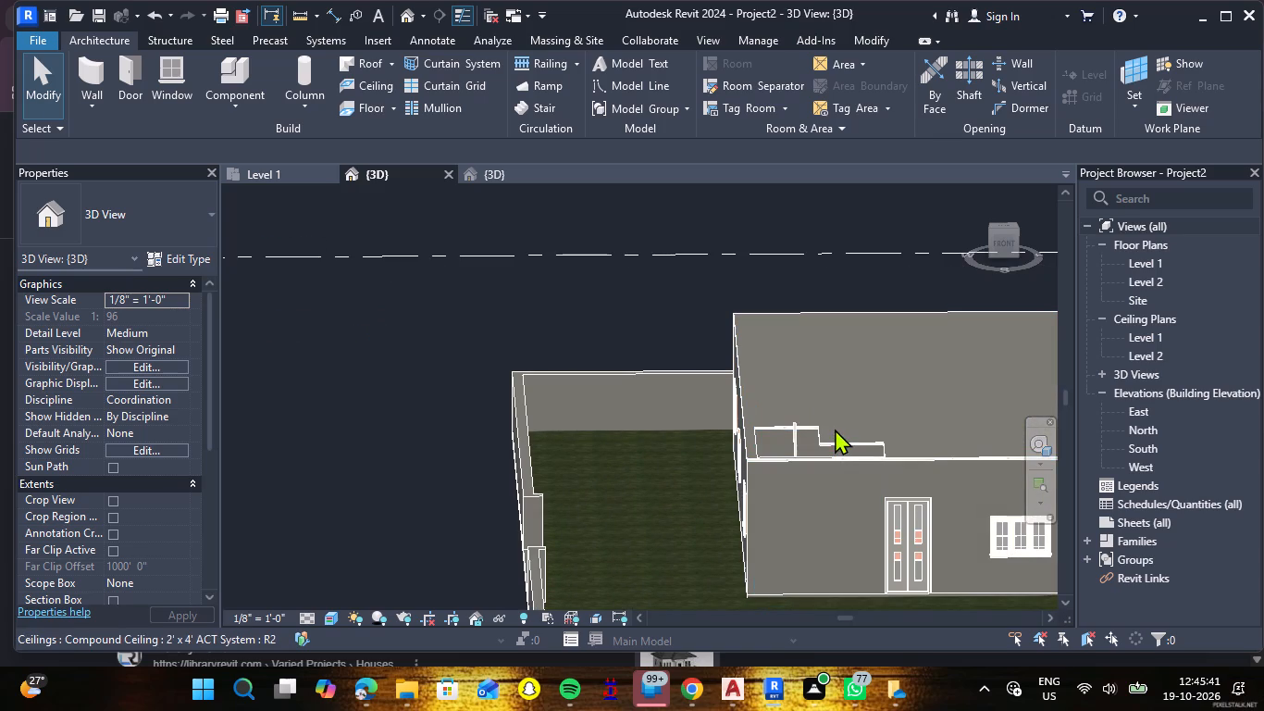
pyautogui.click(833, 439)
pyautogui.press('Escape')
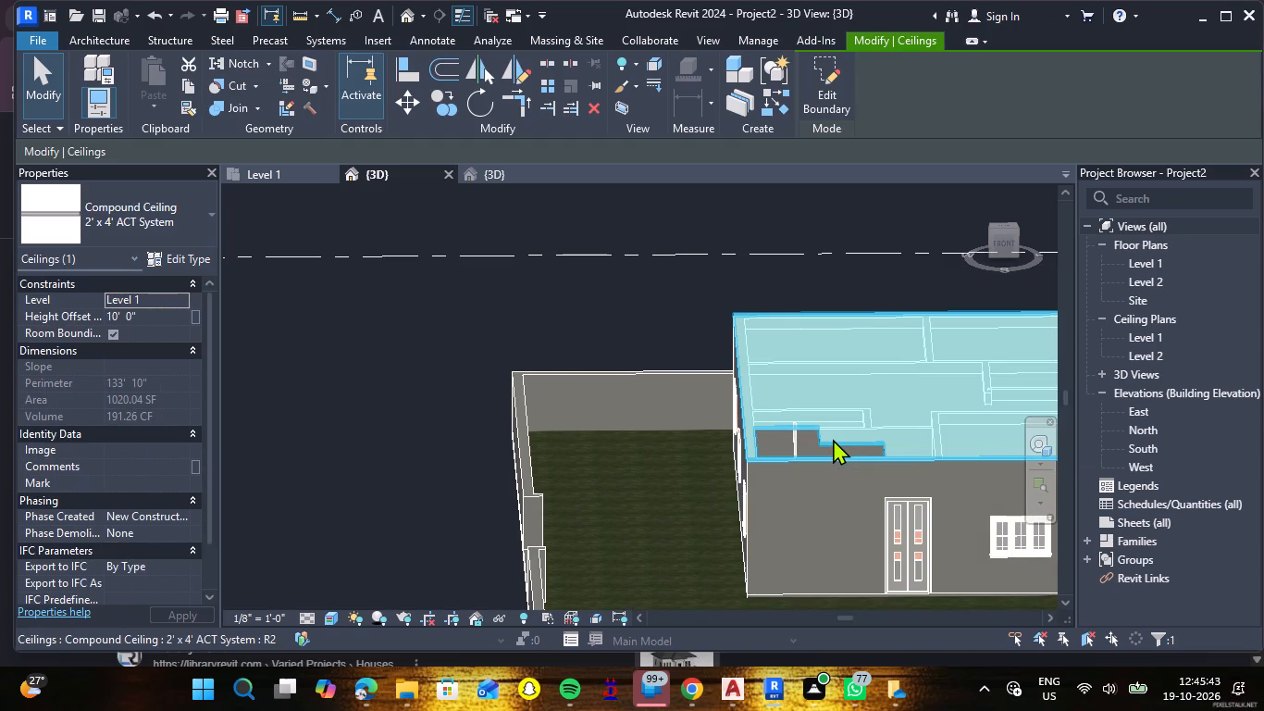
# Edit the stair shaft's sketch on Level 1 and delete the two boundary lines forming its inner step.
pyautogui.click(272, 175)
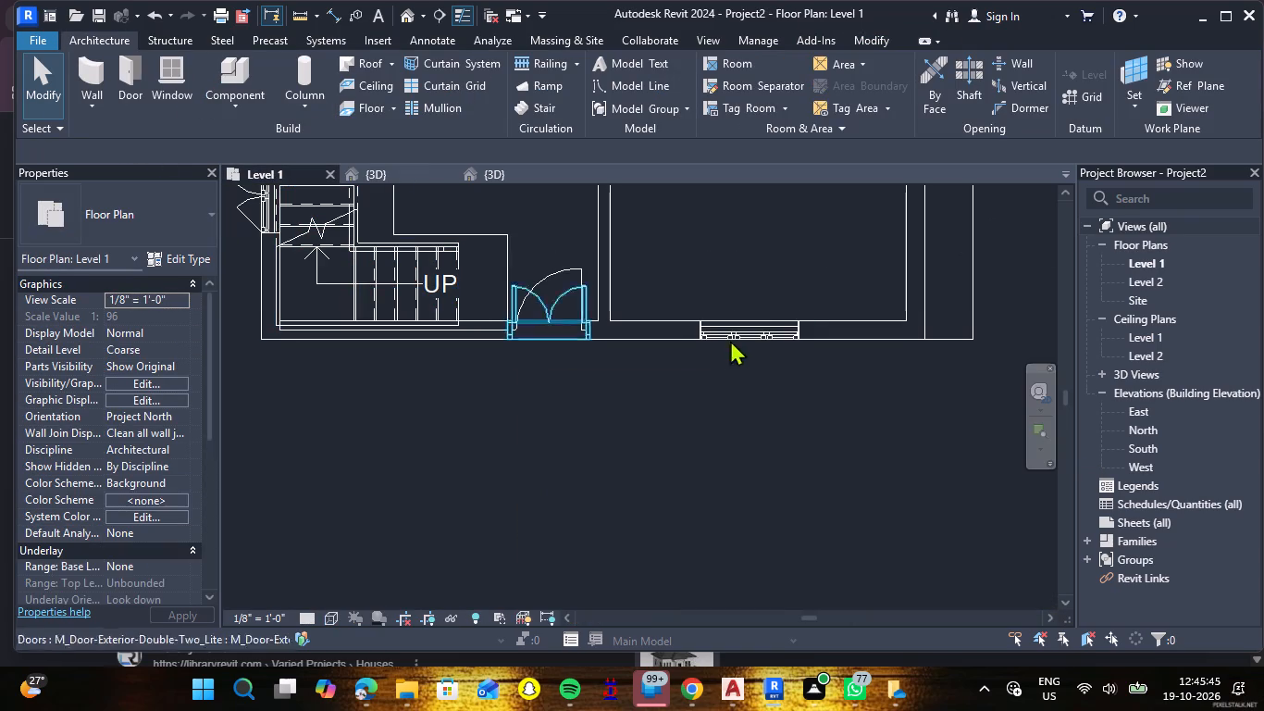
pyautogui.scroll(-11, 546, 267)
pyautogui.scroll(9, 516, 218)
pyautogui.click(503, 292)
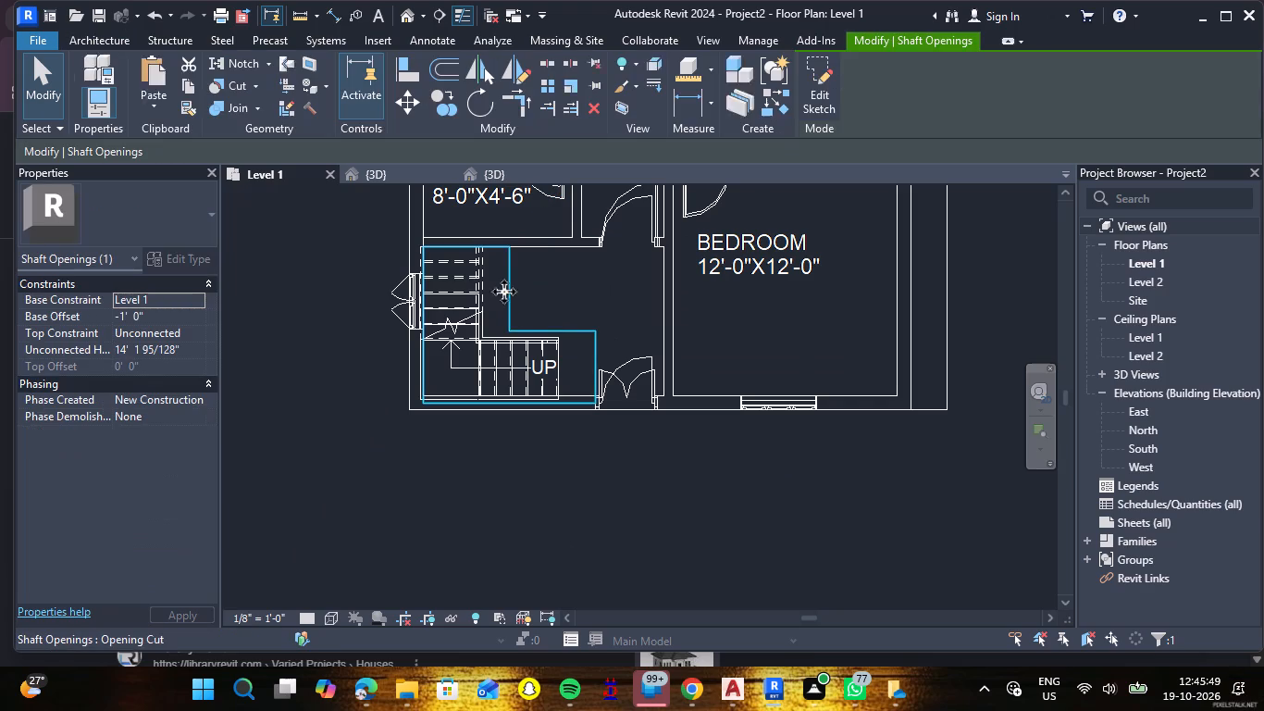
pyautogui.click(826, 94)
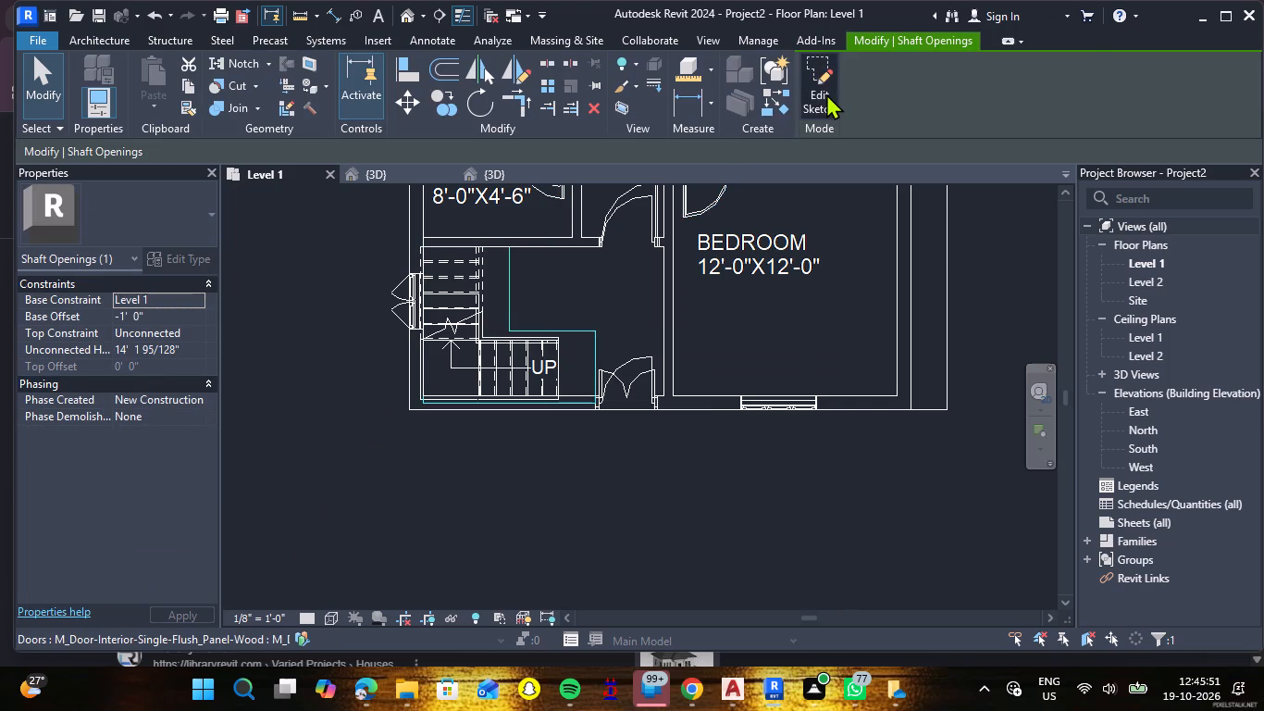
pyautogui.click(503, 315)
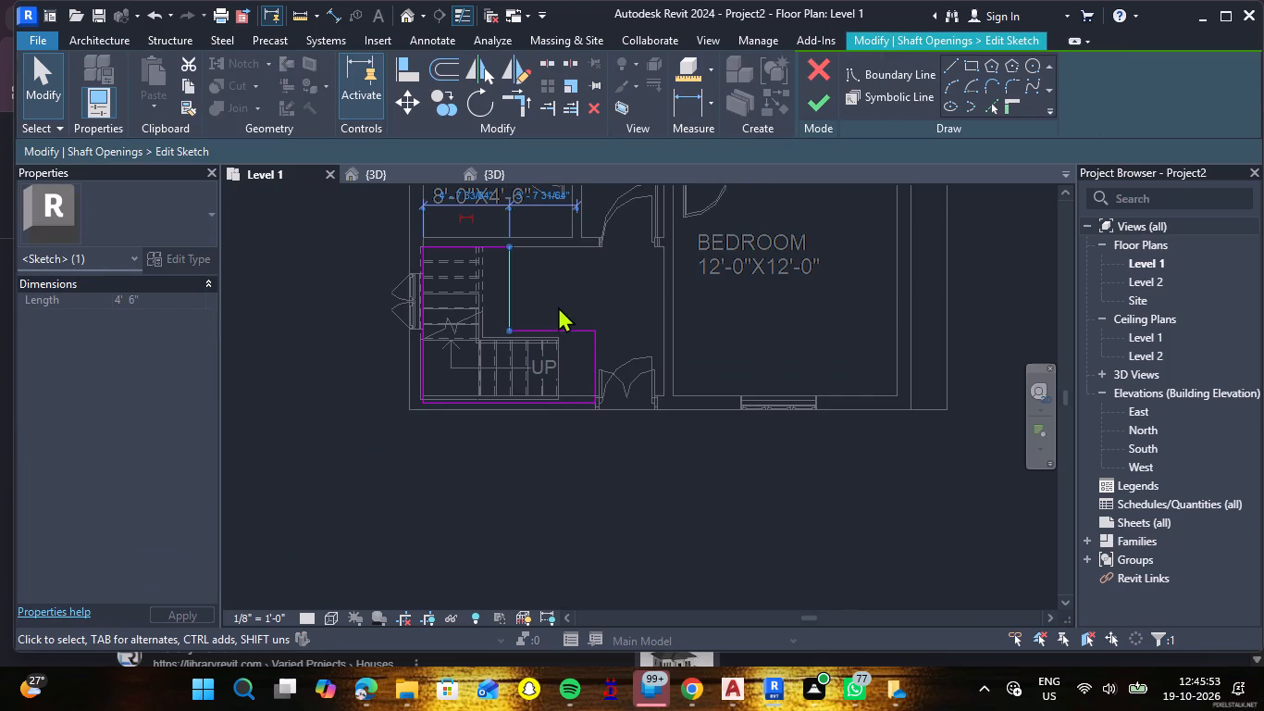
pyautogui.press('Delete')
pyautogui.click(560, 331)
pyautogui.press('Delete')
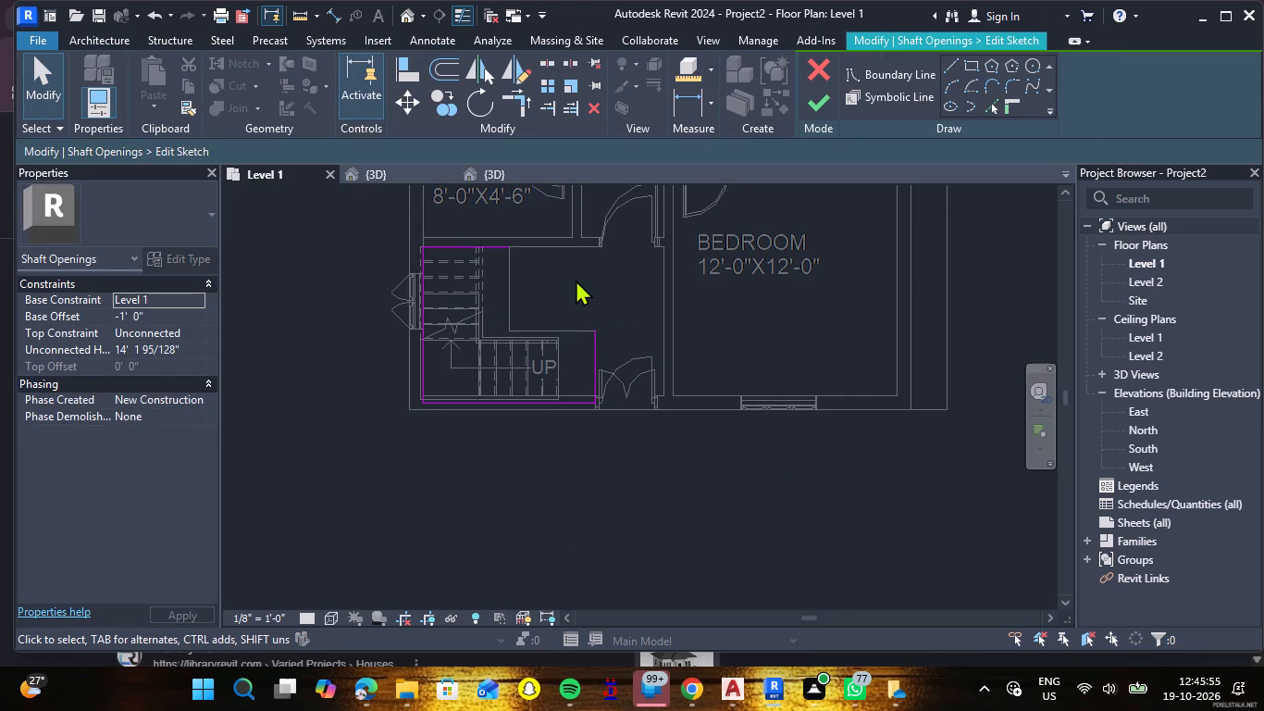
# Square off the shaft outline with boundary lines about 4'-6" and 4'-7 1/2" long, finish the sketch and view the opening in 3D.
pyautogui.click(946, 67)
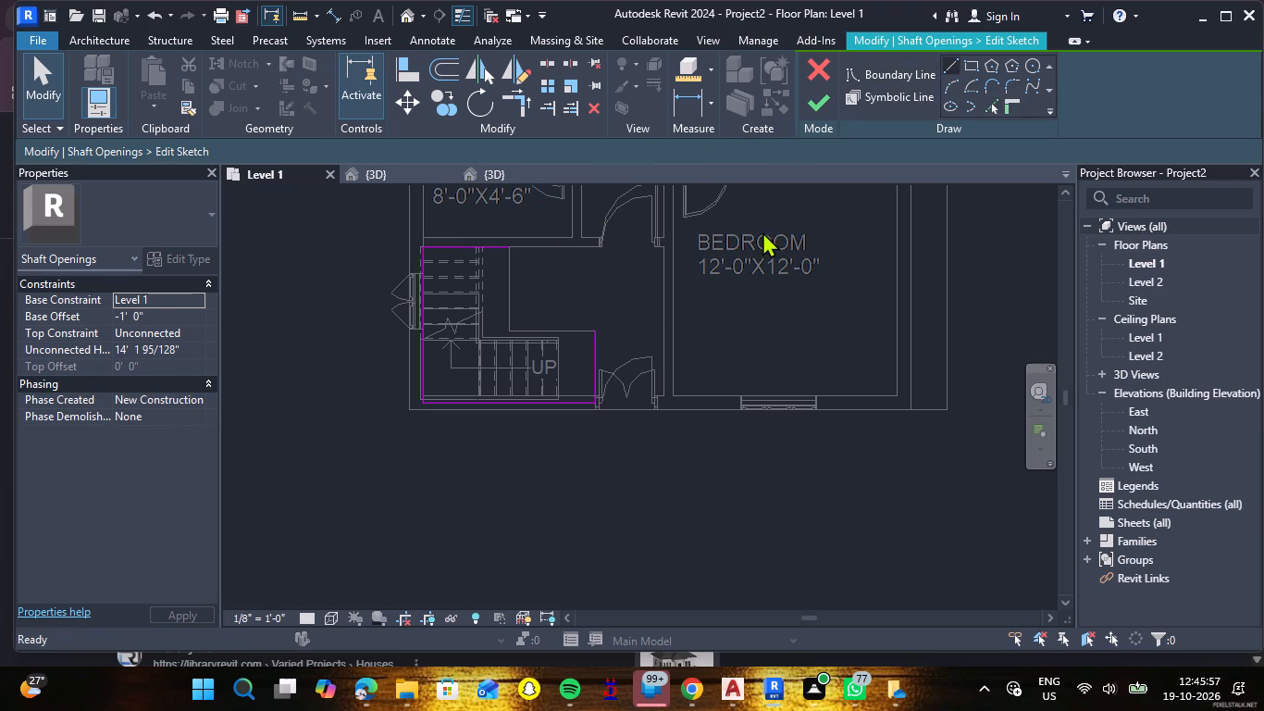
pyautogui.click(593, 334)
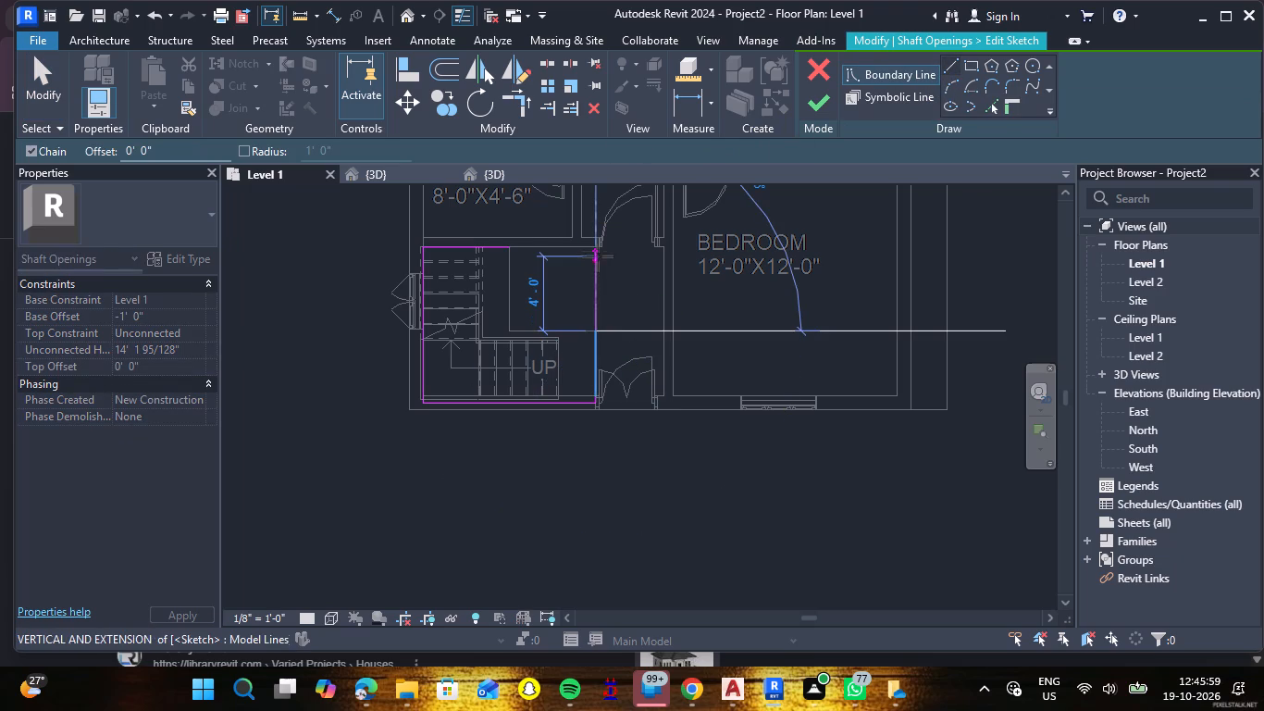
pyautogui.click(598, 249)
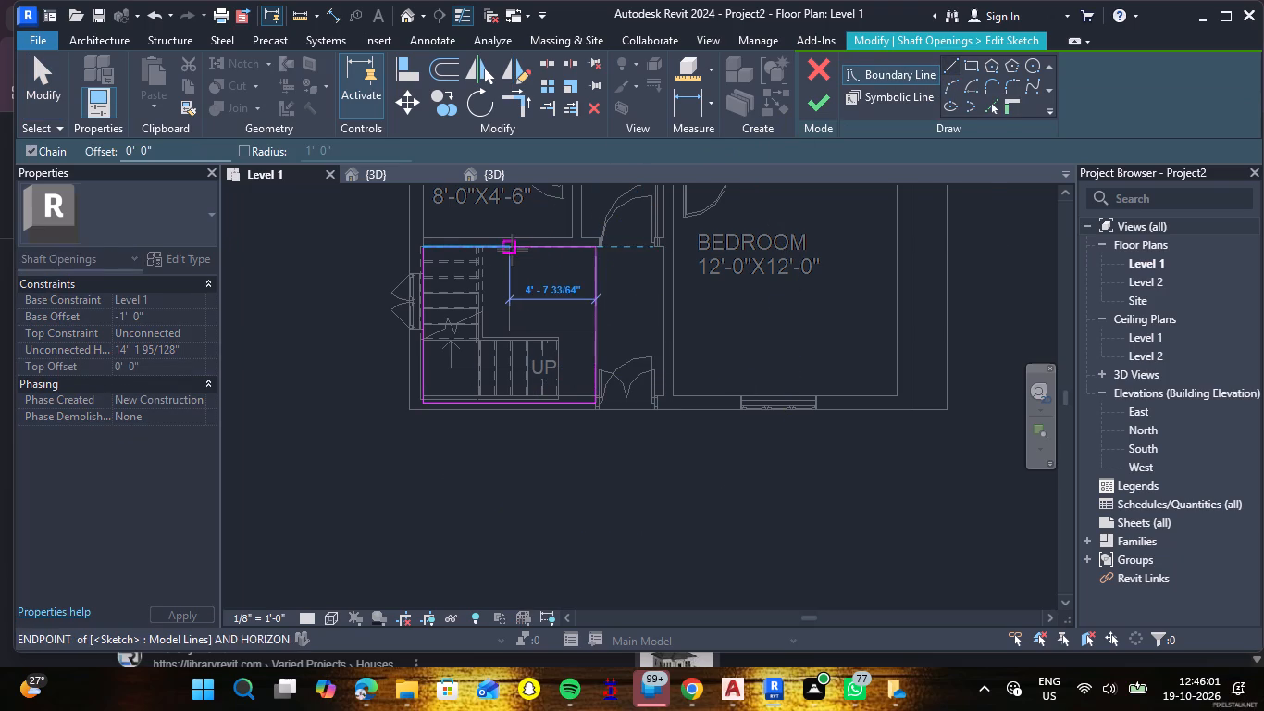
pyautogui.click(513, 250)
pyautogui.press('Escape')
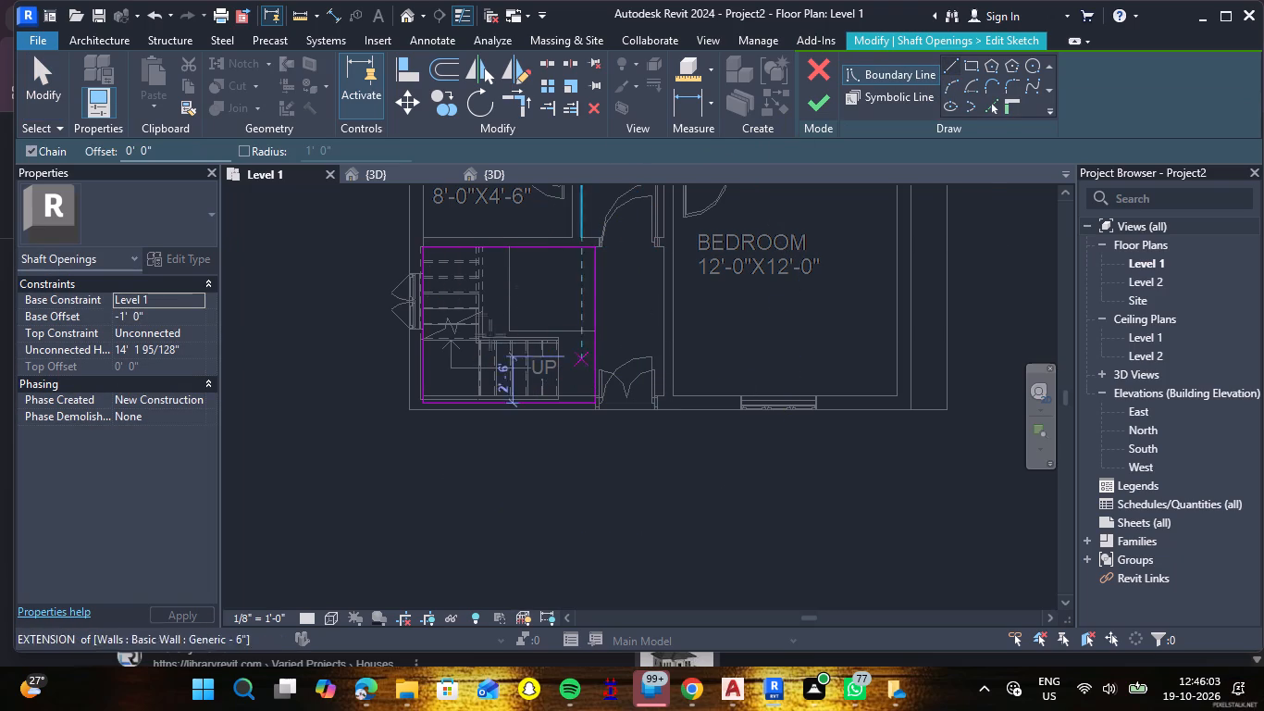
pyautogui.click(818, 106)
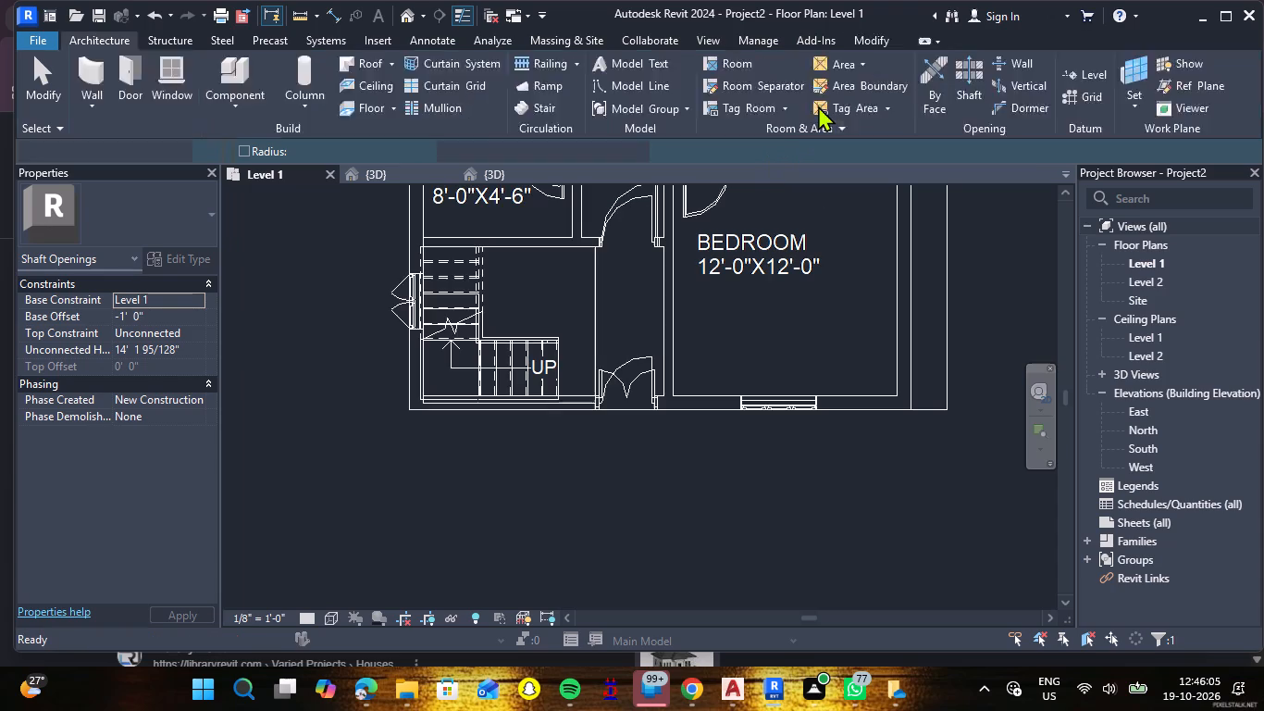
pyautogui.click(352, 176)
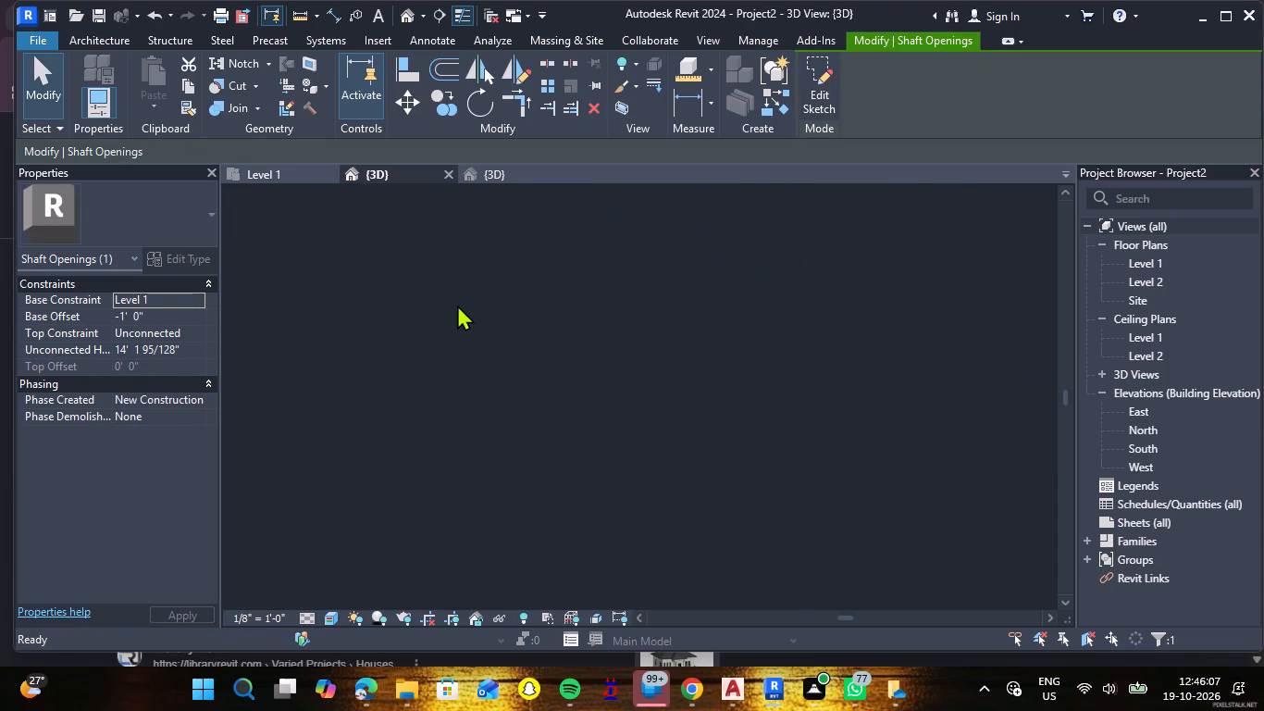
pyautogui.click(667, 449)
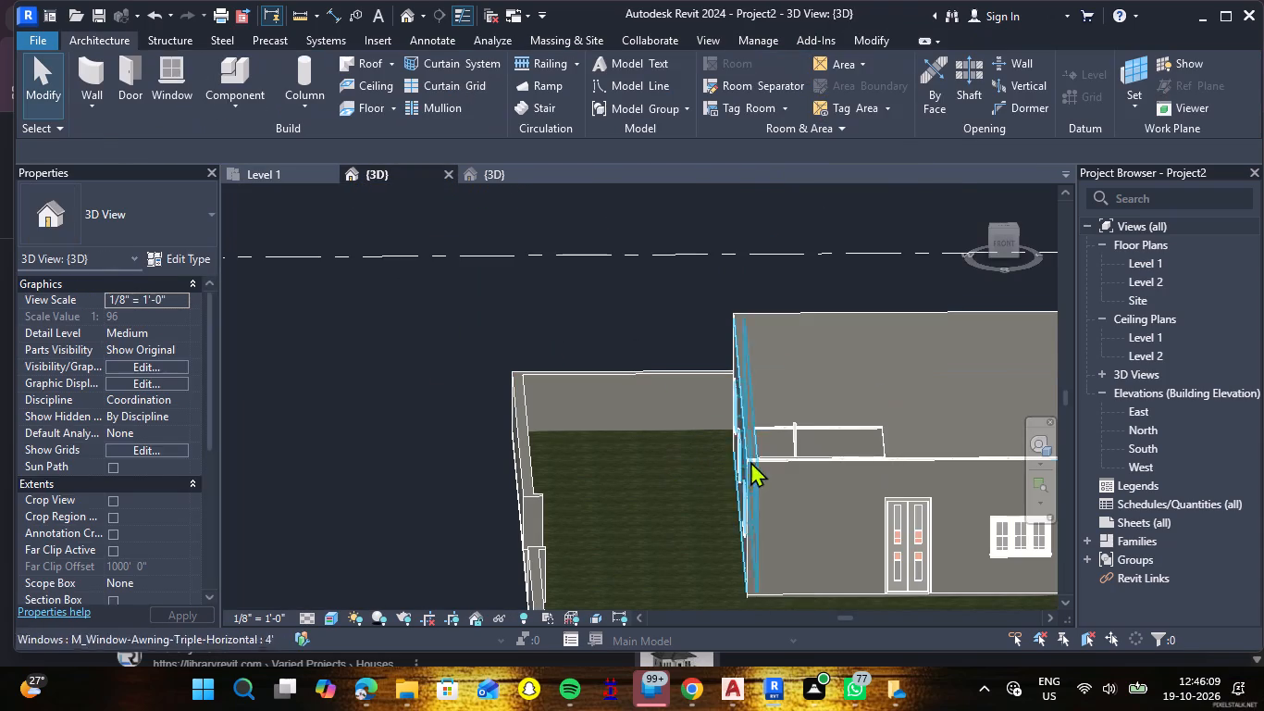
pyautogui.scroll(5, 807, 446)
pyautogui.keyDown('shift'); pyautogui.moveTo(820, 359); pyautogui.dragTo(796, 492, button='middle'); pyautogui.keyUp('shift')
pyautogui.scroll(-5, 853, 464)
pyautogui.scroll(3, 820, 545)
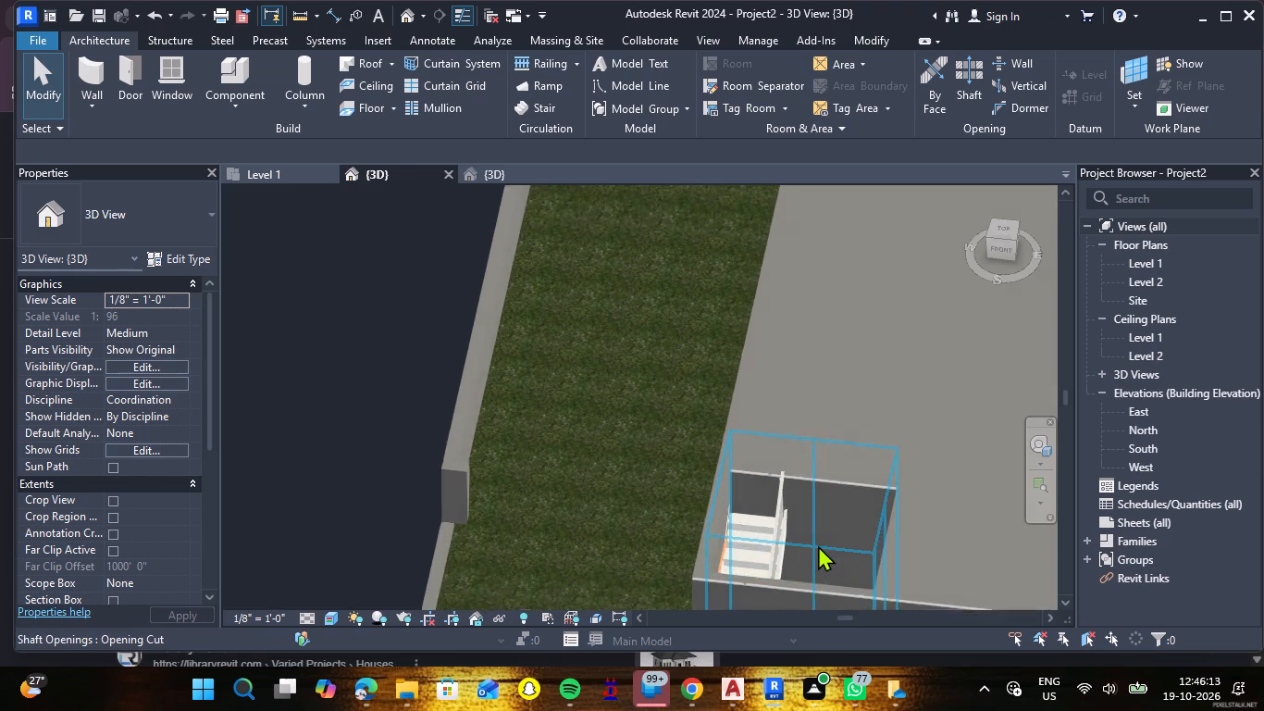
# On the Level 1 plan, draw a 4' high Generic - 9" wall based on Level 2 along the wall between toilet and stair.
pyautogui.click(286, 170)
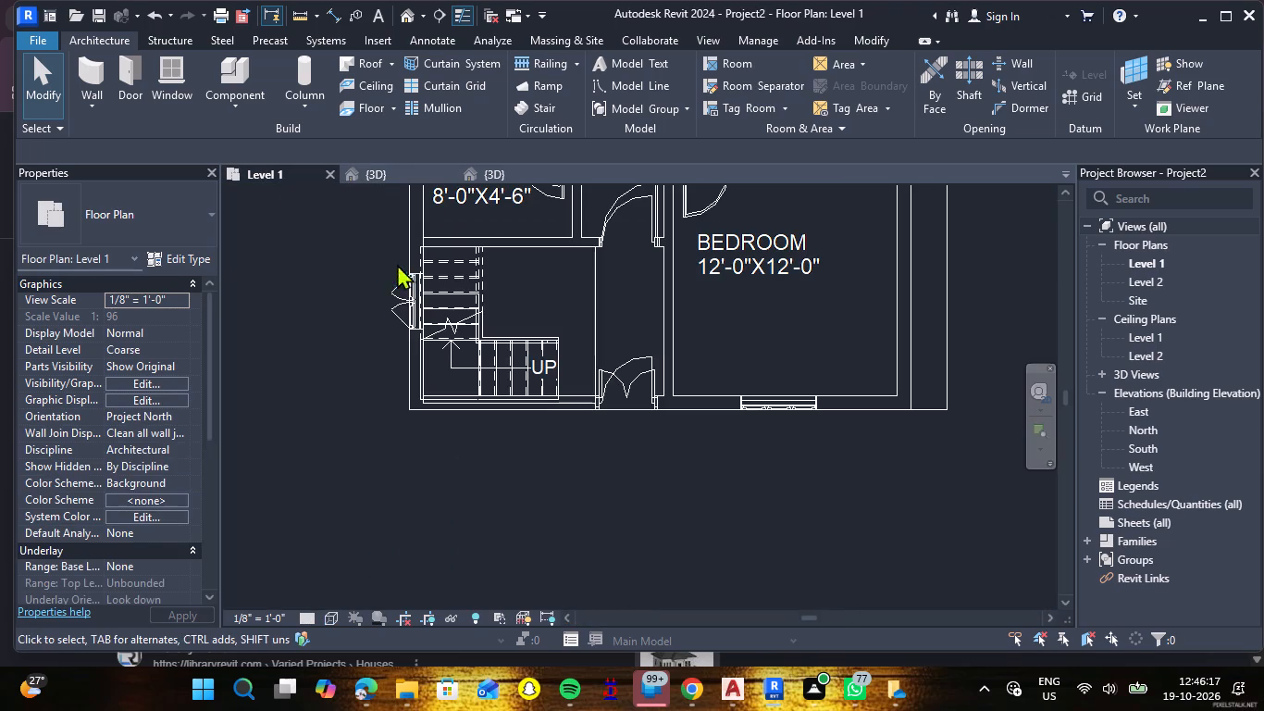
pyautogui.click(80, 70)
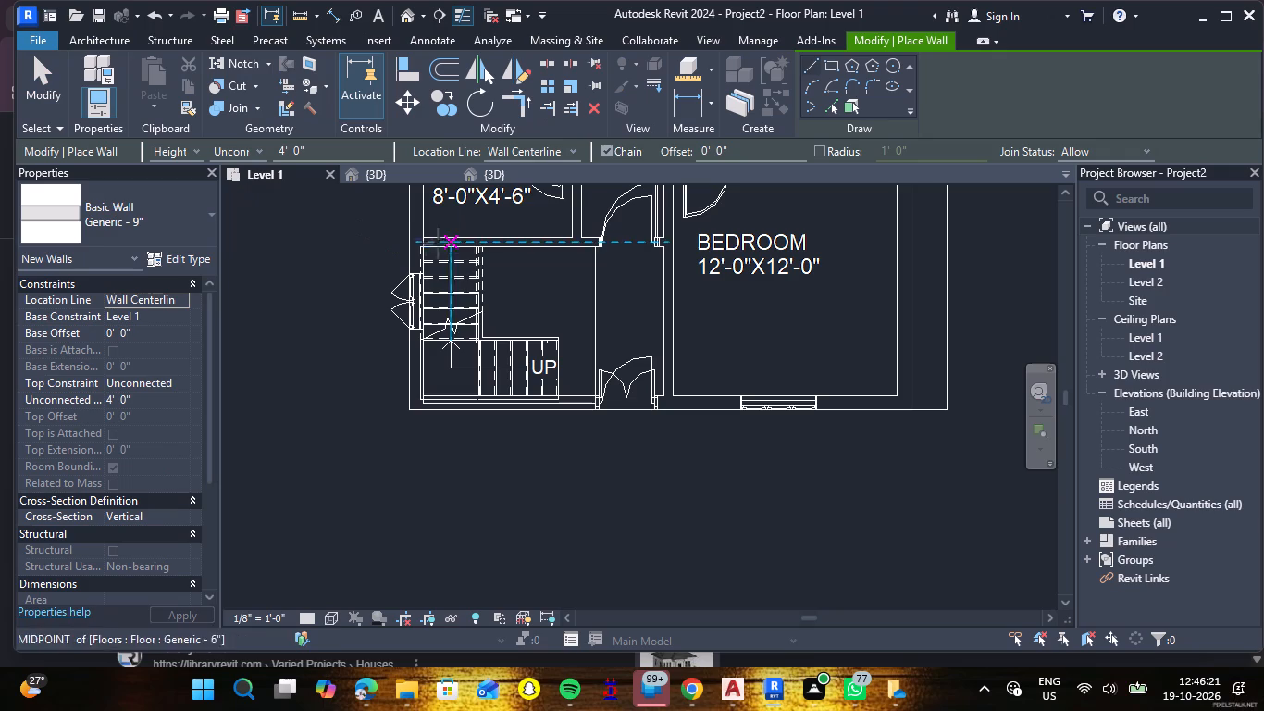
pyautogui.click(179, 317)
pyautogui.click(171, 343)
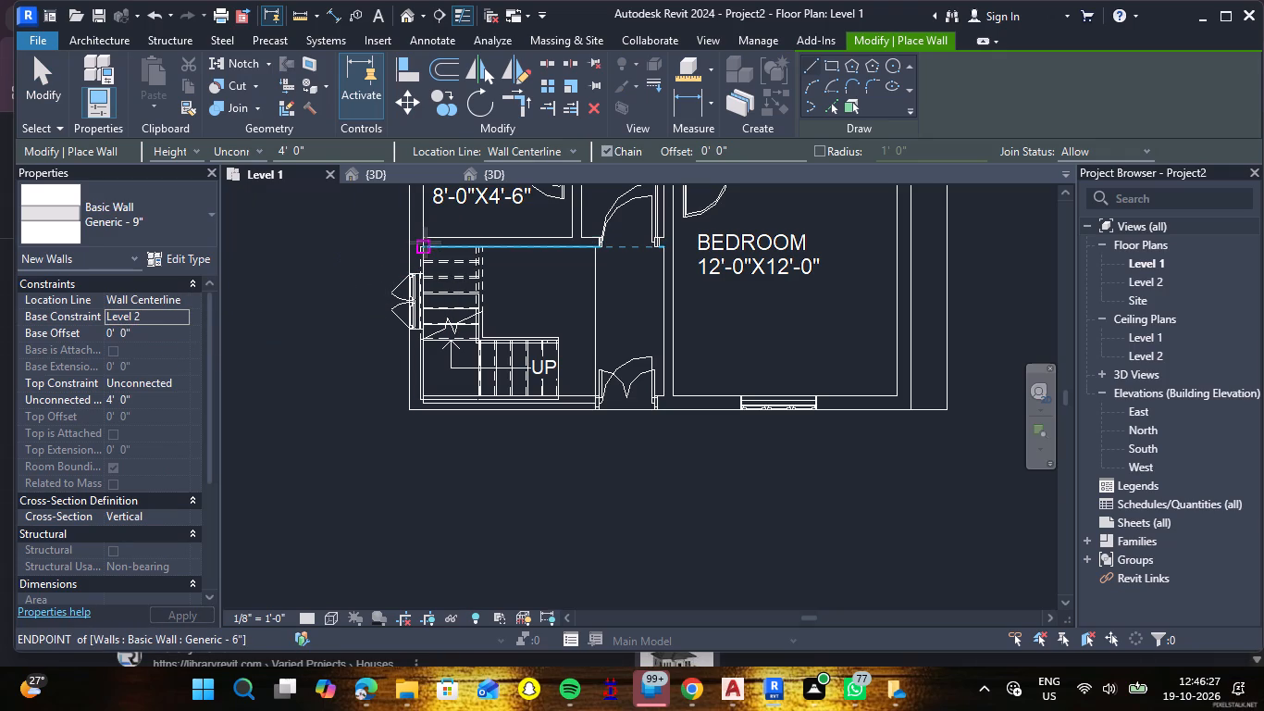
pyautogui.scroll(8, 423, 243)
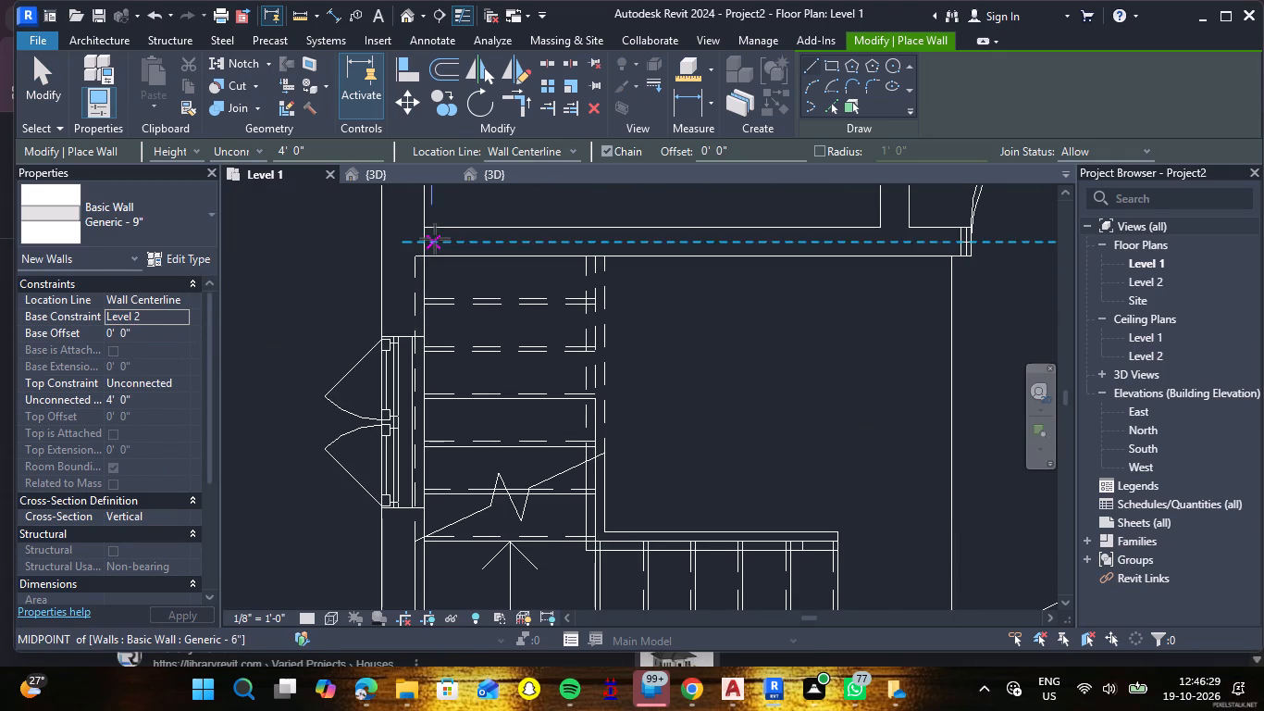
pyautogui.click(428, 241)
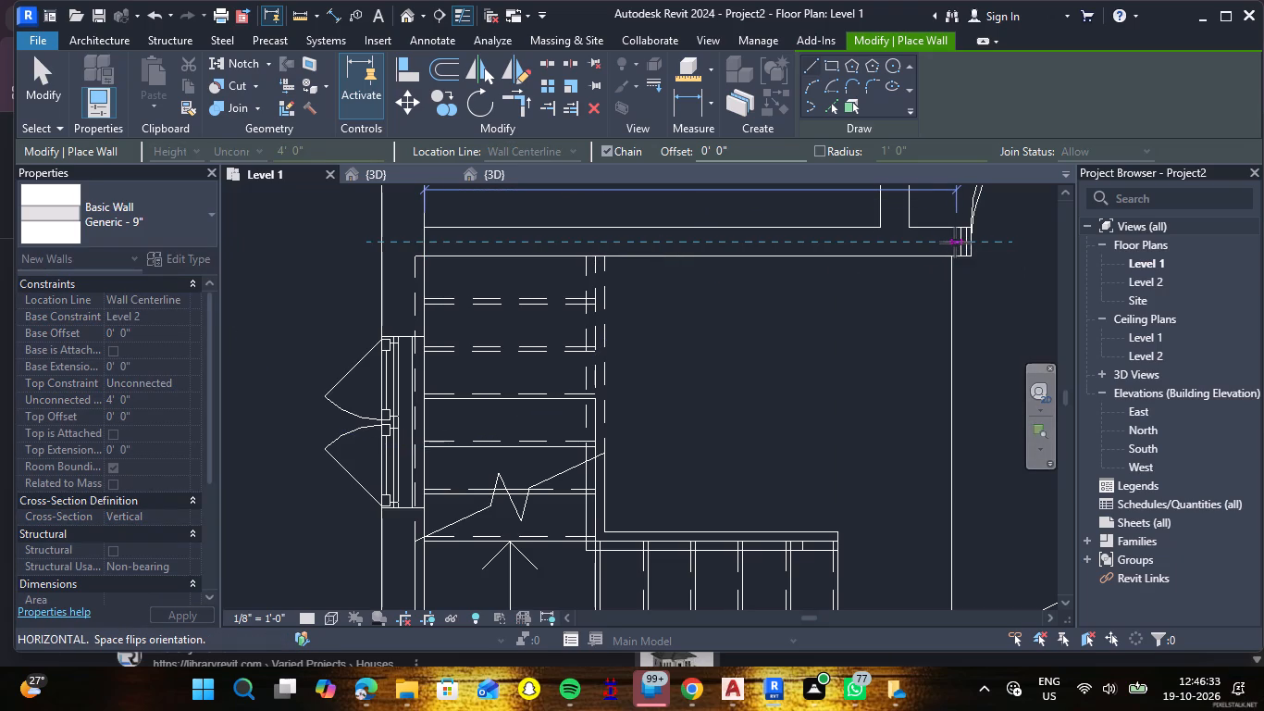
pyautogui.click(954, 243)
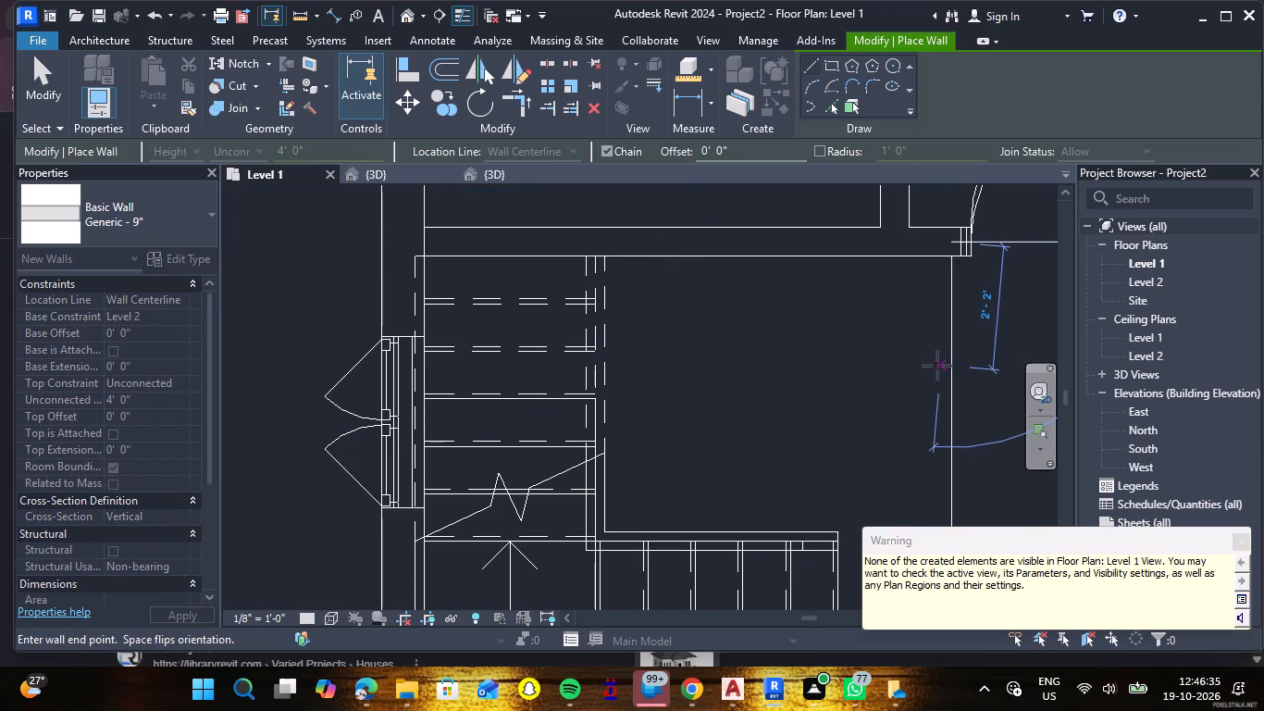
pyautogui.click(1245, 542)
pyautogui.scroll(-2, 852, 299)
pyautogui.press('Escape')
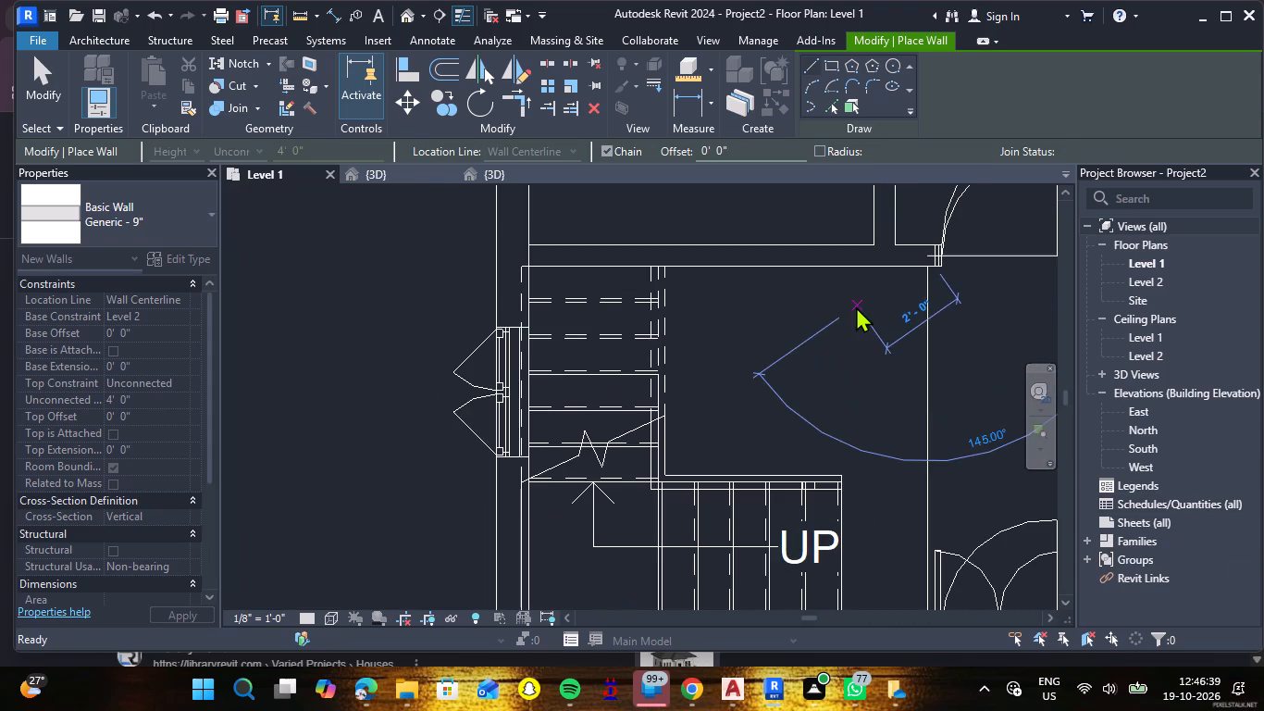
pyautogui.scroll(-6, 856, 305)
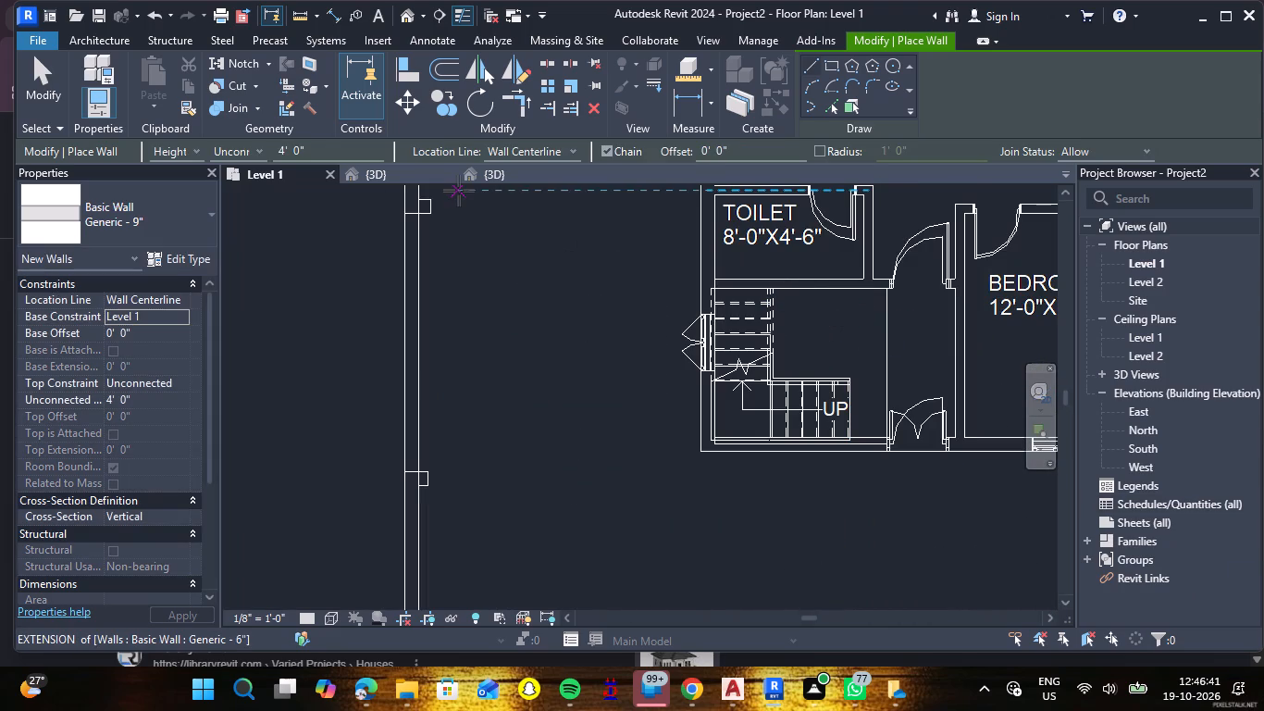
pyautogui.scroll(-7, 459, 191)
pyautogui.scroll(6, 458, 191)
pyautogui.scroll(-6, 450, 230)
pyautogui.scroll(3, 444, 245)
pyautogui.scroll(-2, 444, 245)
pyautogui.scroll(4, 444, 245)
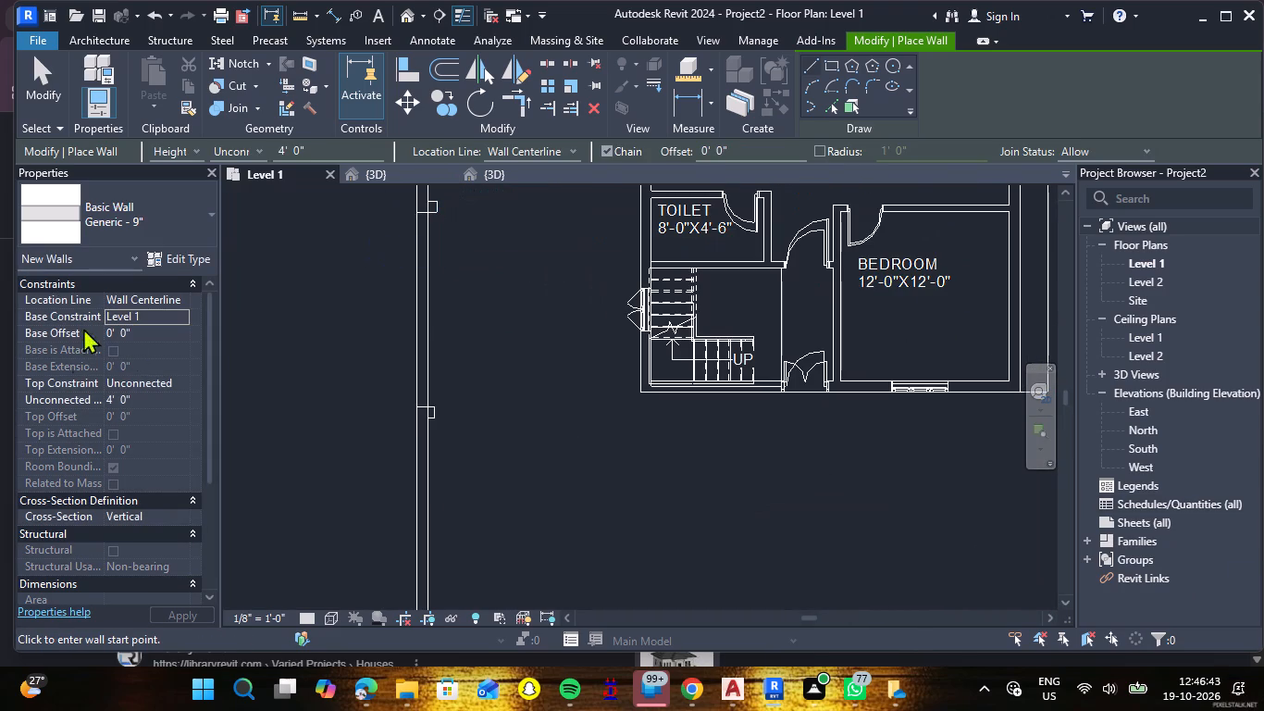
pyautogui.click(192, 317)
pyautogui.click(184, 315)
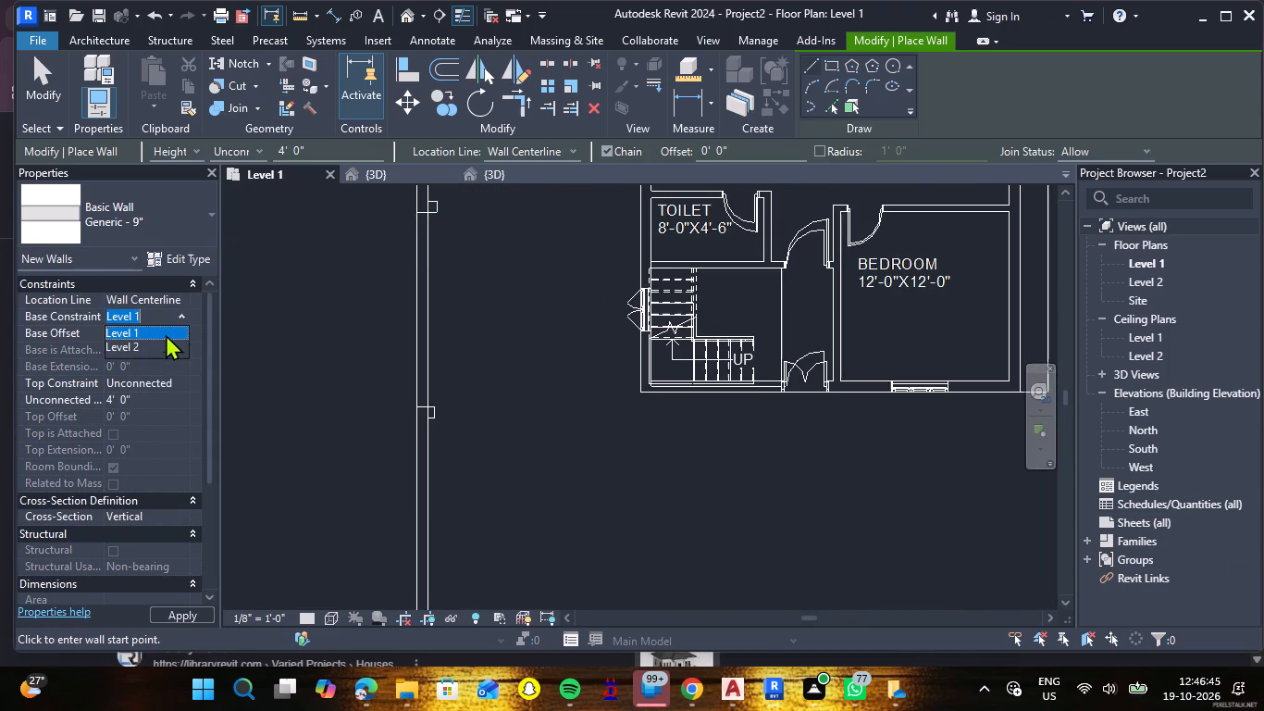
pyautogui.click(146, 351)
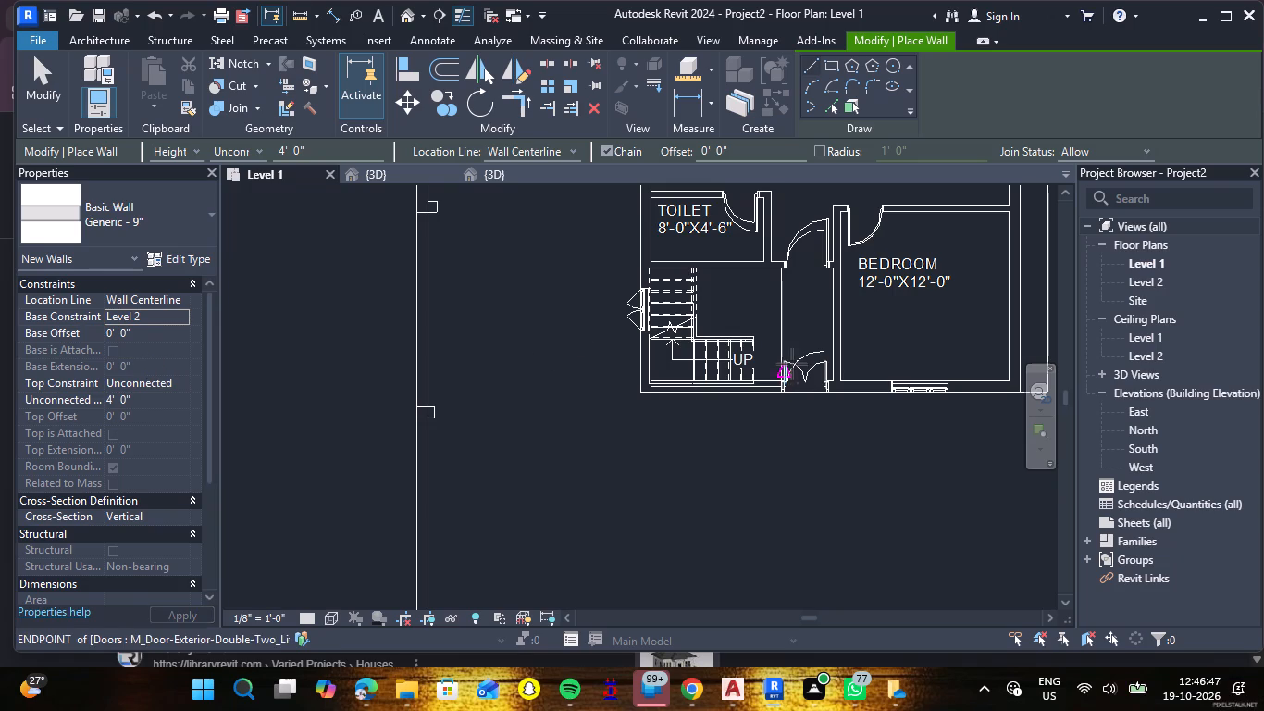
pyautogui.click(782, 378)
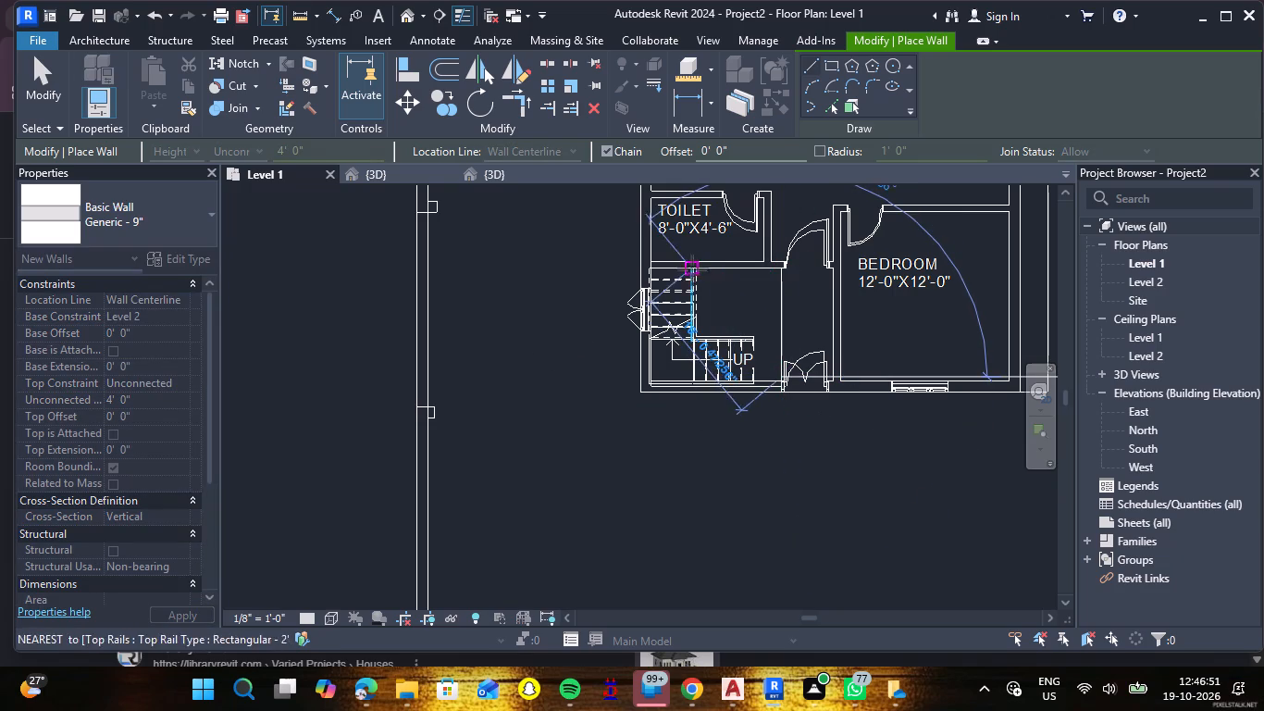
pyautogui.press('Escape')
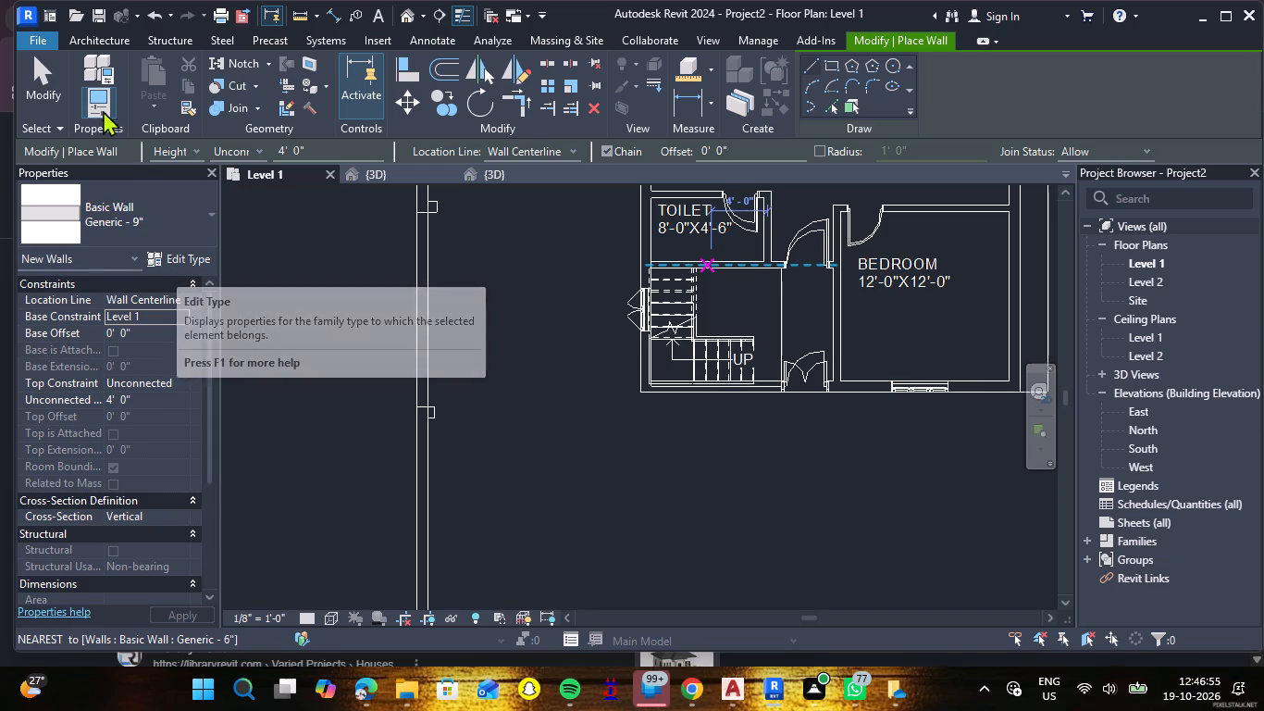
# Enclose the stair on the Level 1 plan with four 10' high Generic - 9" walls based on Level 2, about 10' by 9' overall.
pyautogui.click(112, 40)
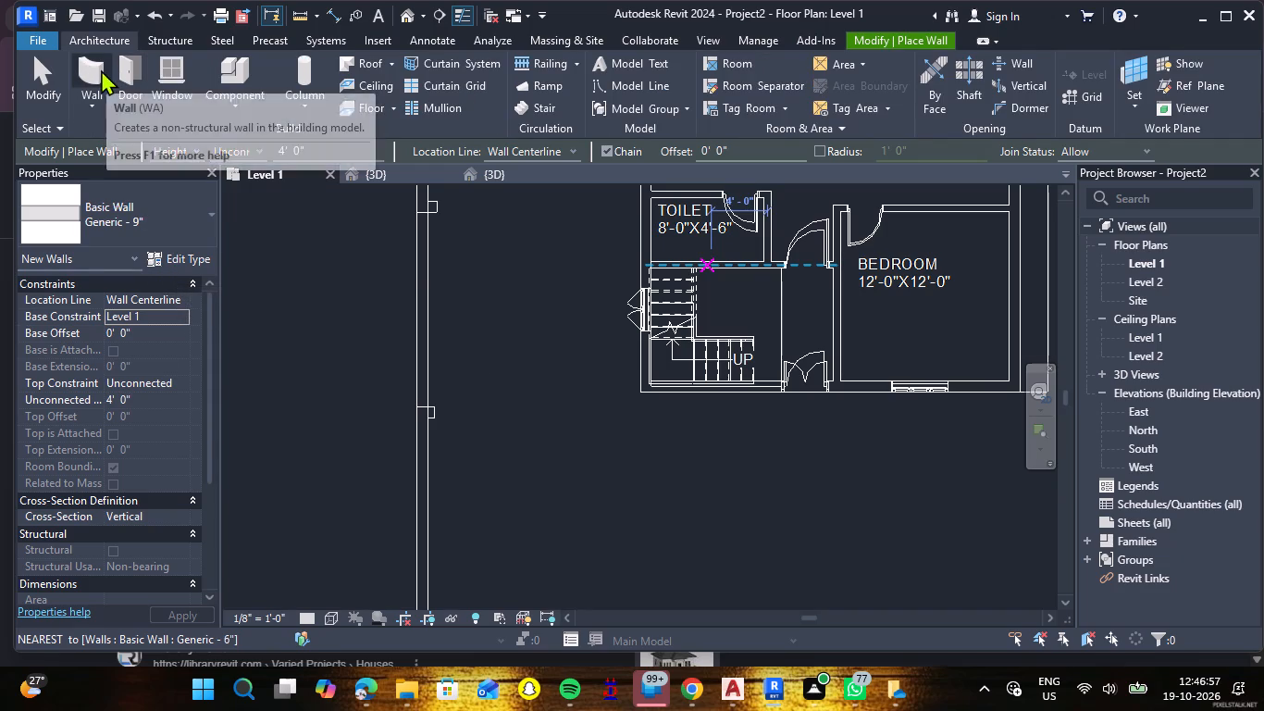
pyautogui.click(93, 70)
pyautogui.doubleClick(93, 70)
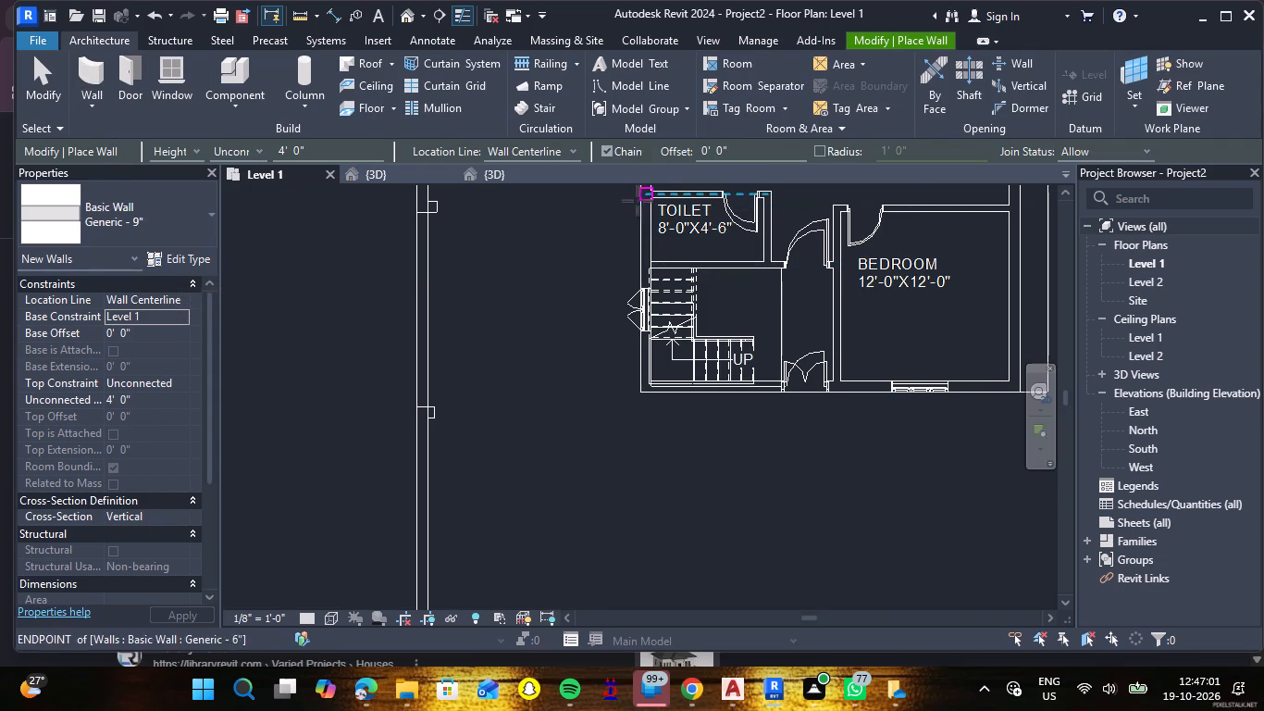
pyautogui.scroll(1, 638, 201)
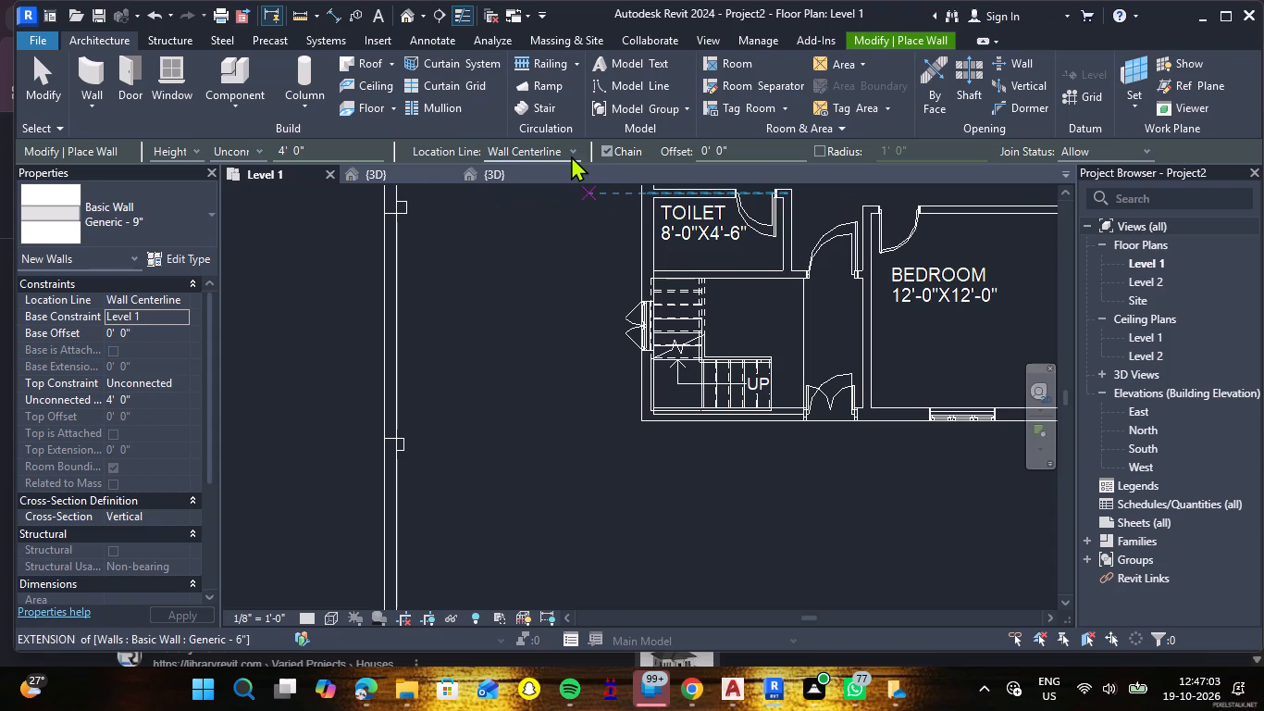
pyautogui.click(309, 145)
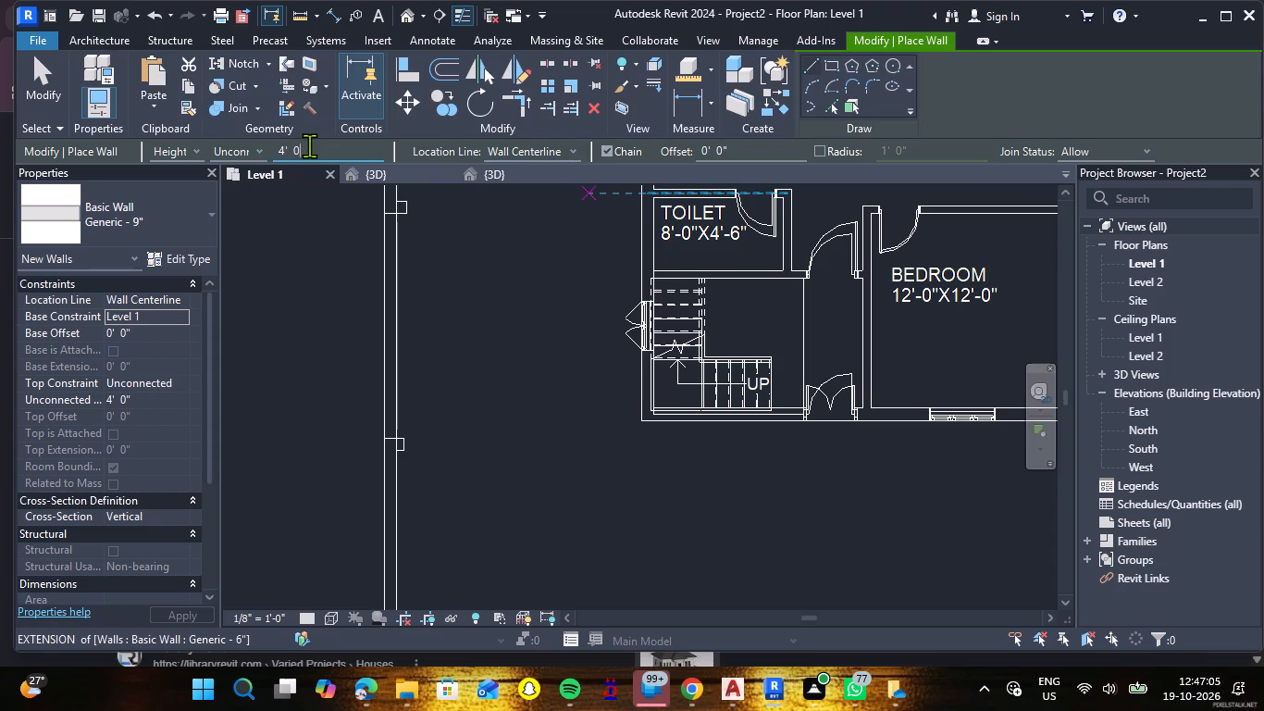
pyautogui.press('BackSpace')
pyautogui.press('BackSpace')
pyautogui.press('BackSpace')
pyautogui.press('BackSpace')
pyautogui.press('BackSpace')
pyautogui.press('BackSpace')
pyautogui.press('BackSpace')
pyautogui.press('BackSpace')
pyautogui.press('BackSpace')
pyautogui.press('BackSpace')
pyautogui.press('BackSpace')
pyautogui.press('BackSpace')
pyautogui.press('BackSpace')
pyautogui.press('BackSpace')
pyautogui.write("10'")
pyautogui.press('Return')
pyautogui.scroll(2, 857, 268)
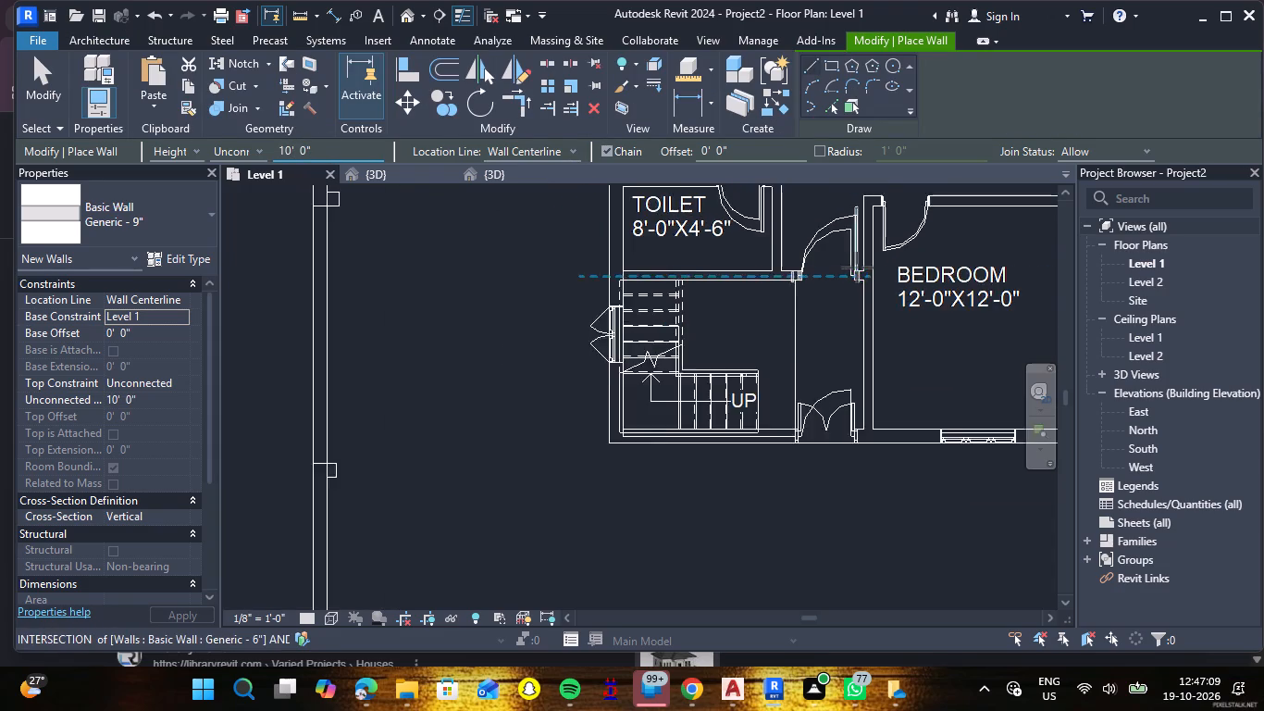
pyautogui.scroll(1, 857, 268)
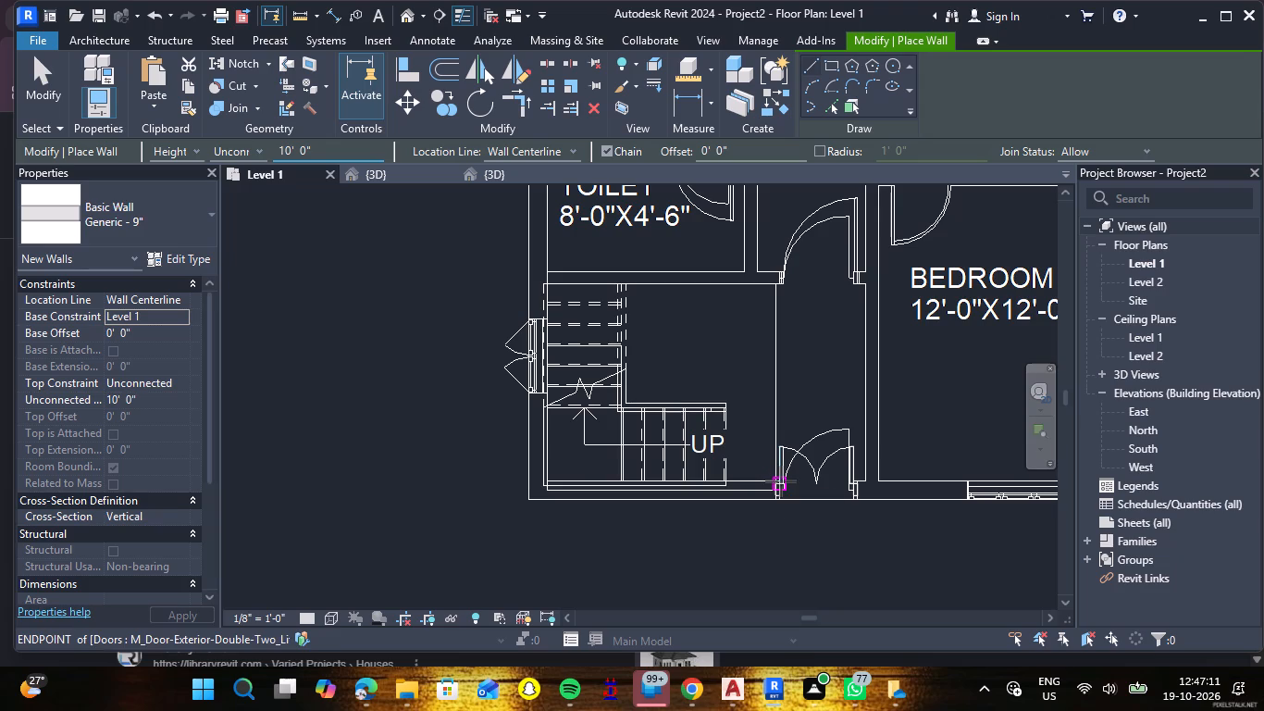
pyautogui.click(177, 318)
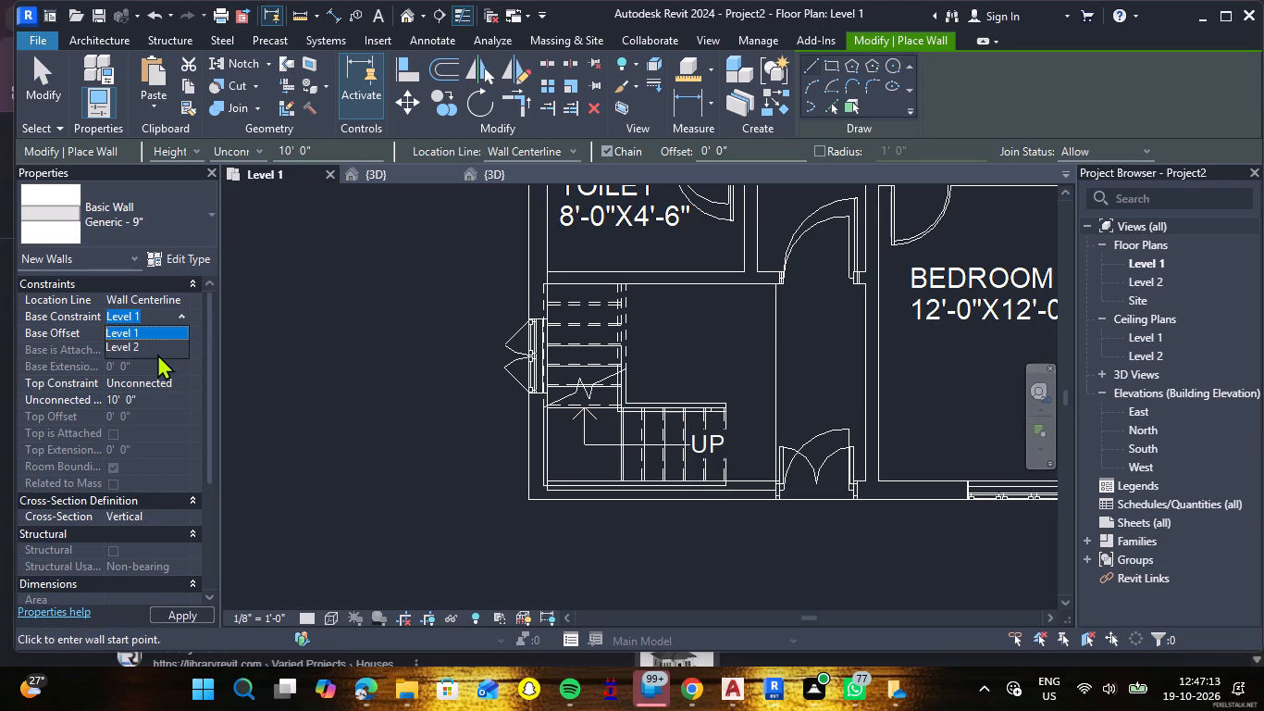
pyautogui.click(141, 342)
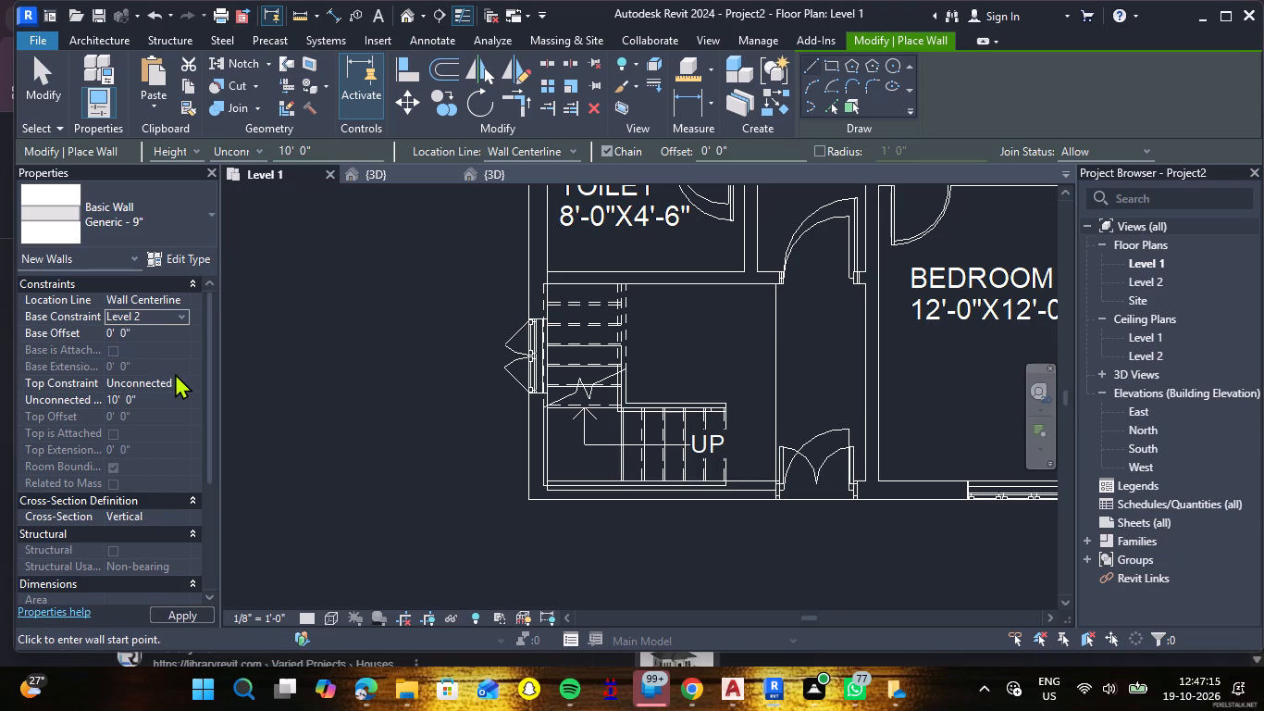
pyautogui.click(777, 502)
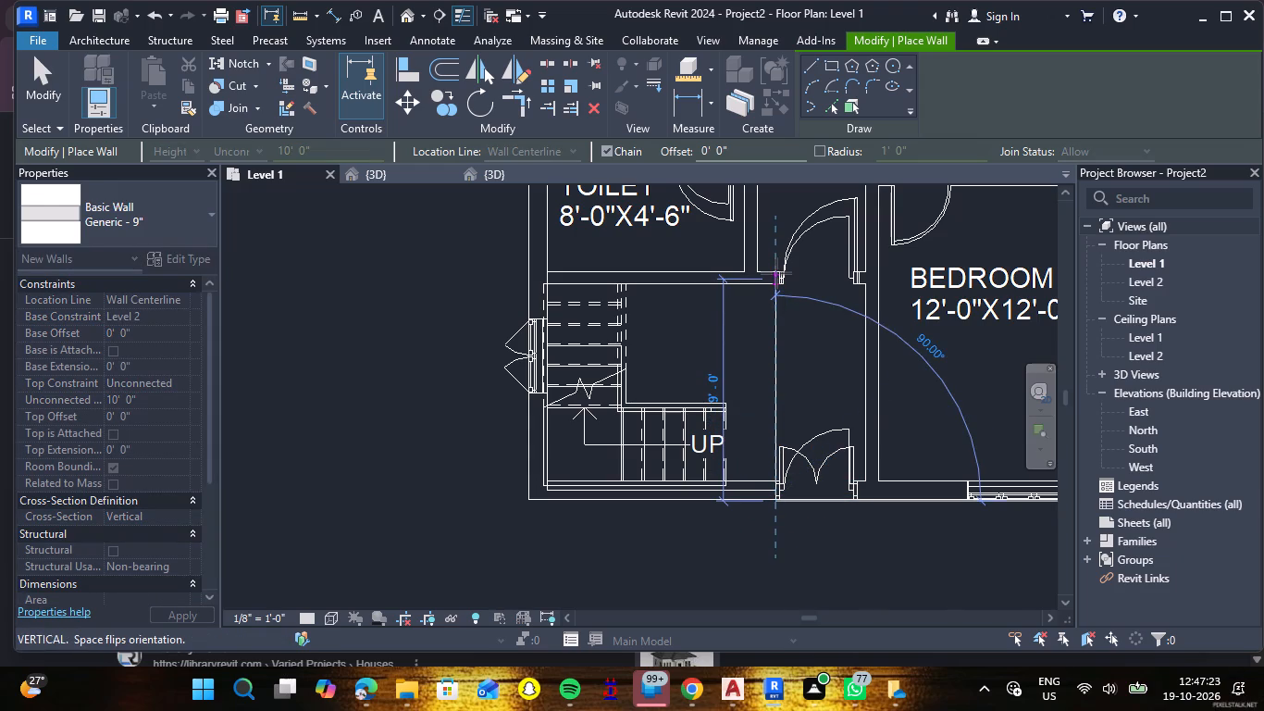
pyautogui.click(775, 273)
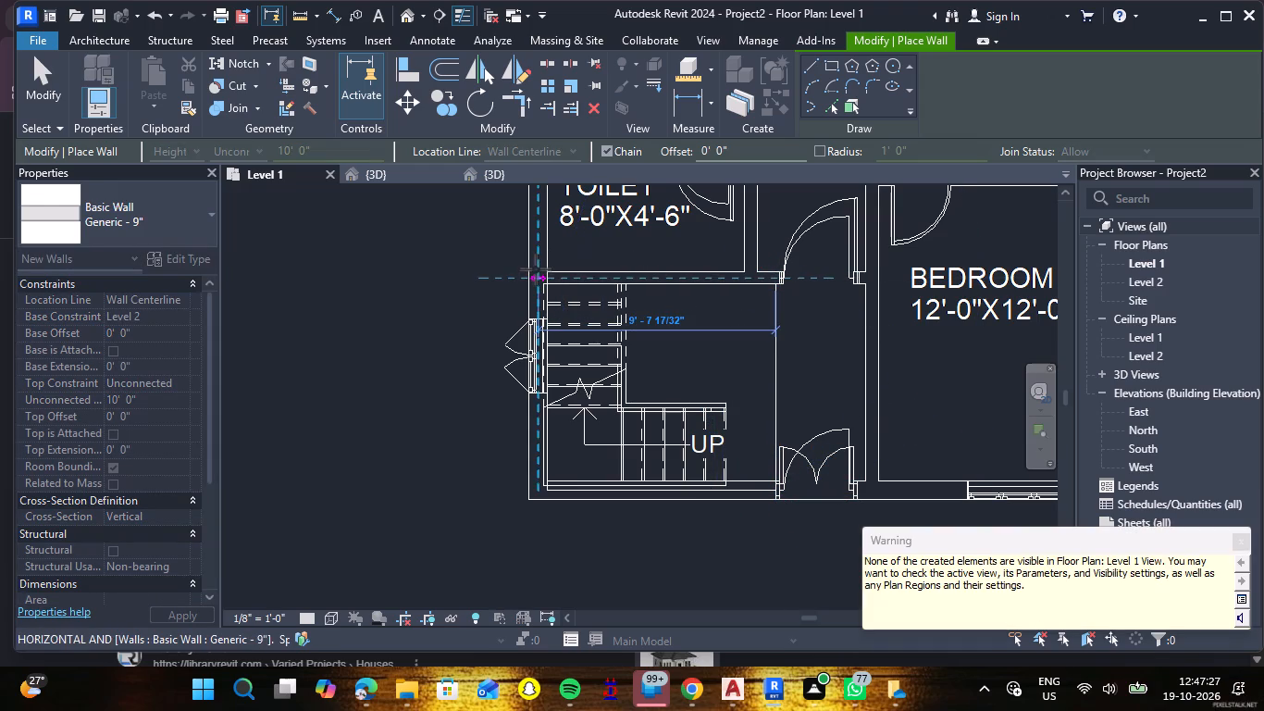
pyautogui.click(528, 272)
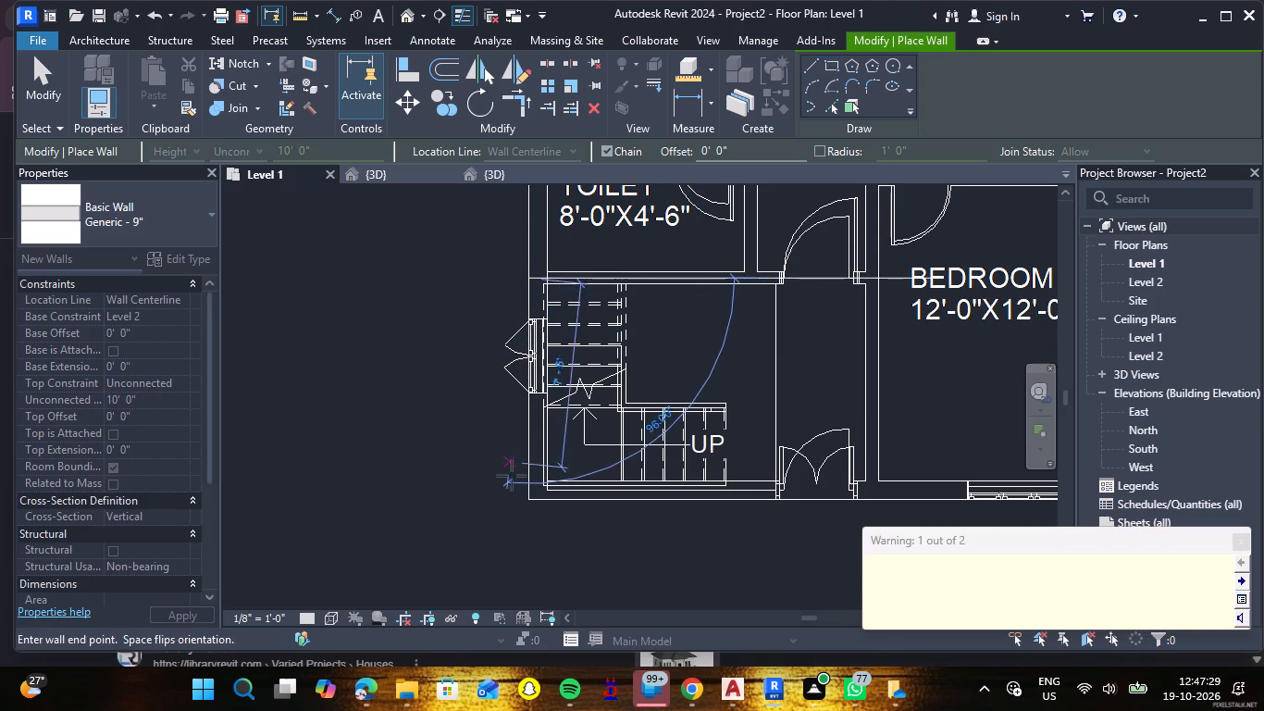
pyautogui.click(527, 496)
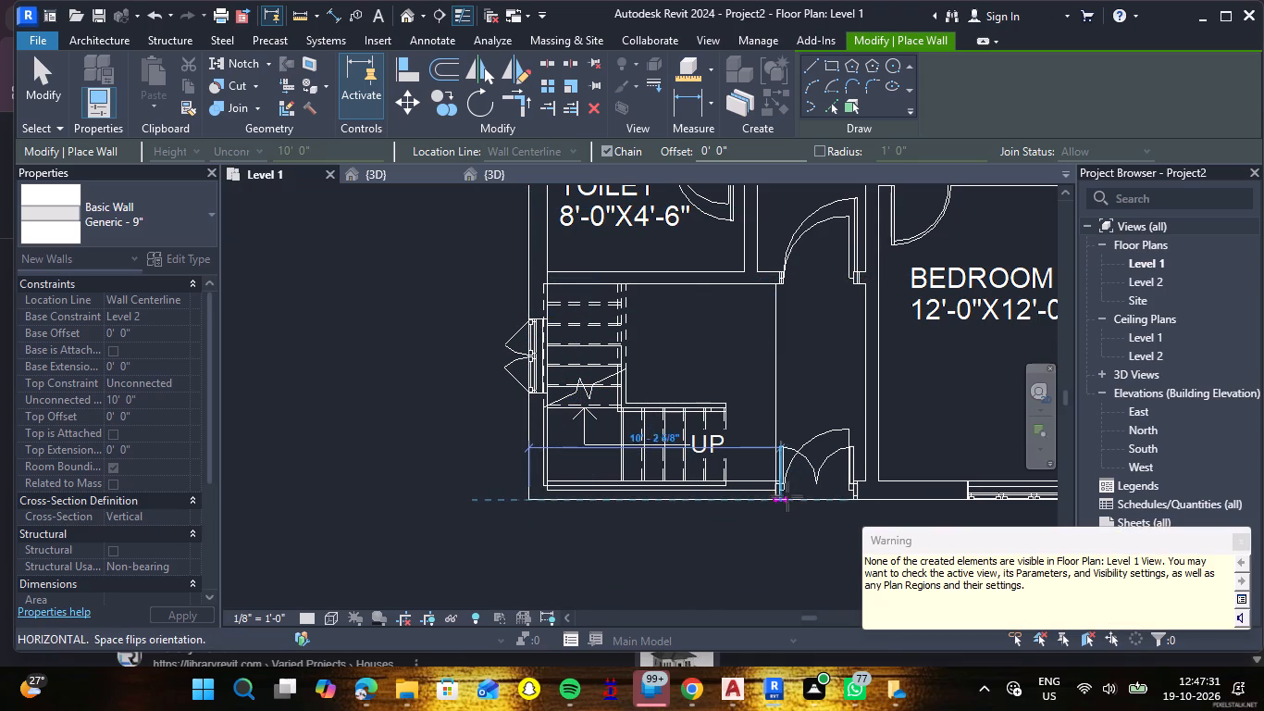
pyautogui.click(777, 498)
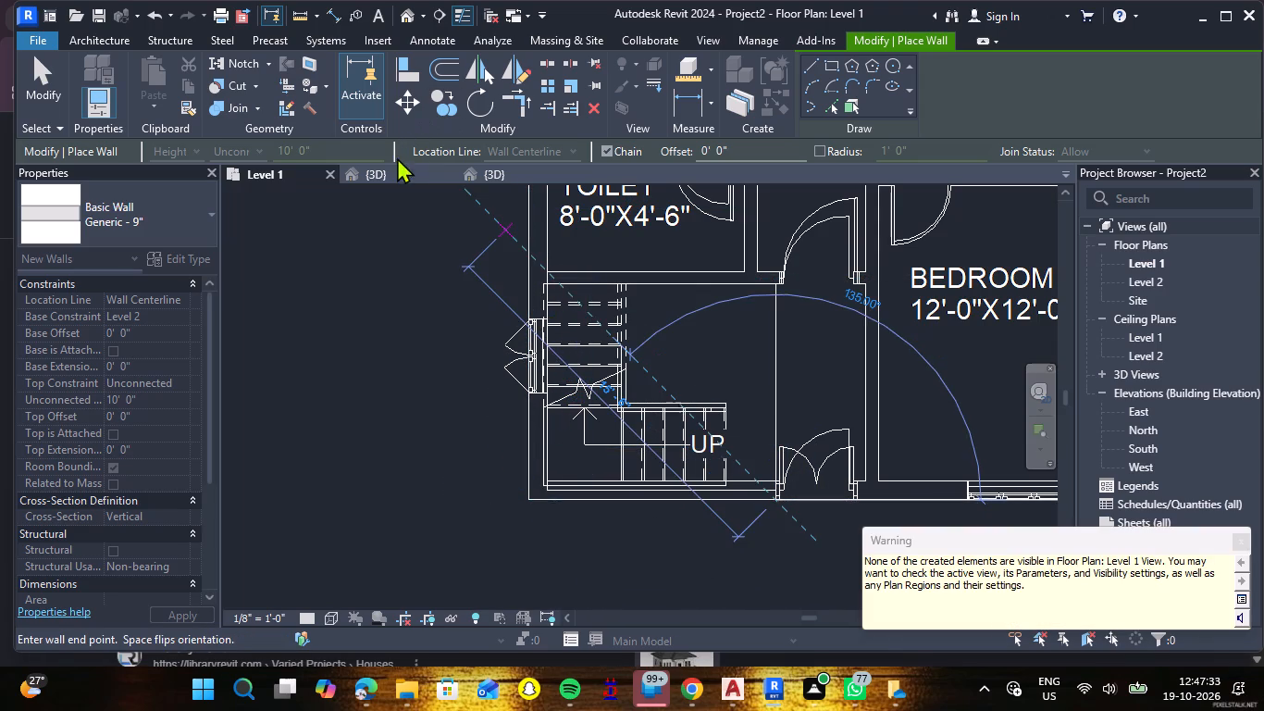
# Examine the new stair enclosure walls above the roof slab from several angles in the 3D view.
pyautogui.click(387, 171)
pyautogui.scroll(-2, 504, 262)
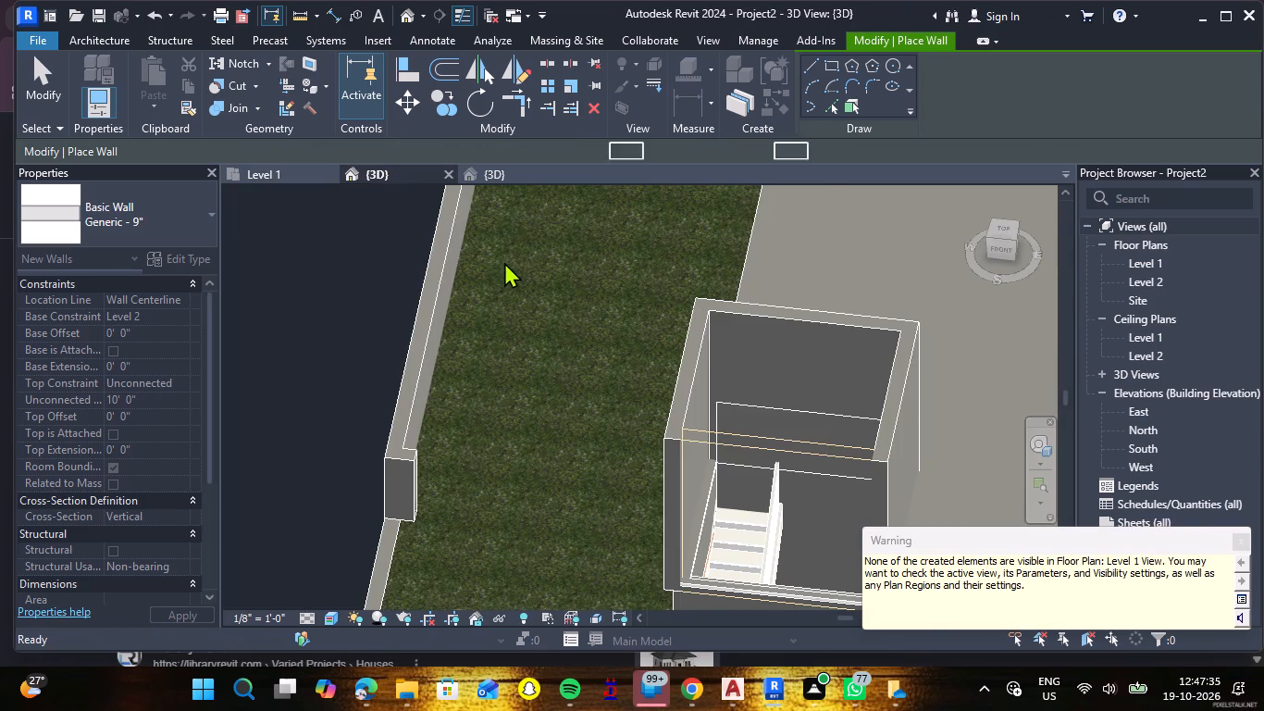
pyautogui.scroll(-1, 504, 262)
pyautogui.press('Escape')
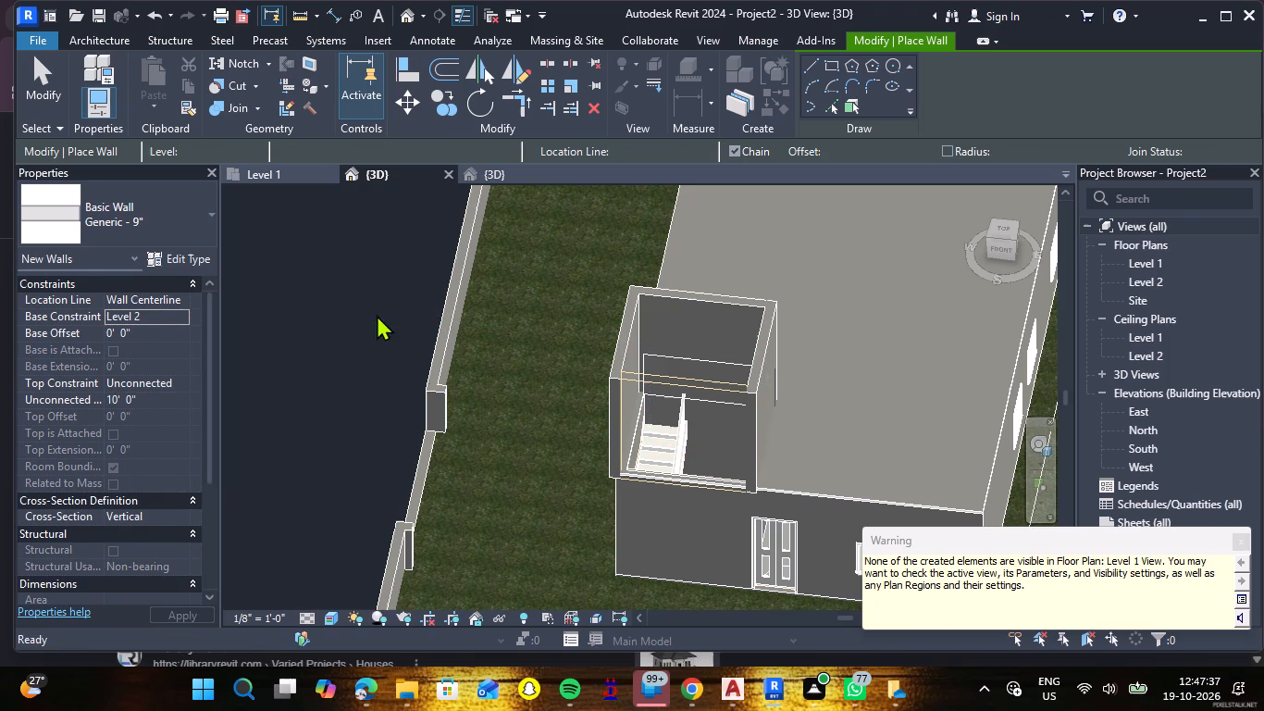
pyautogui.scroll(-1, 487, 359)
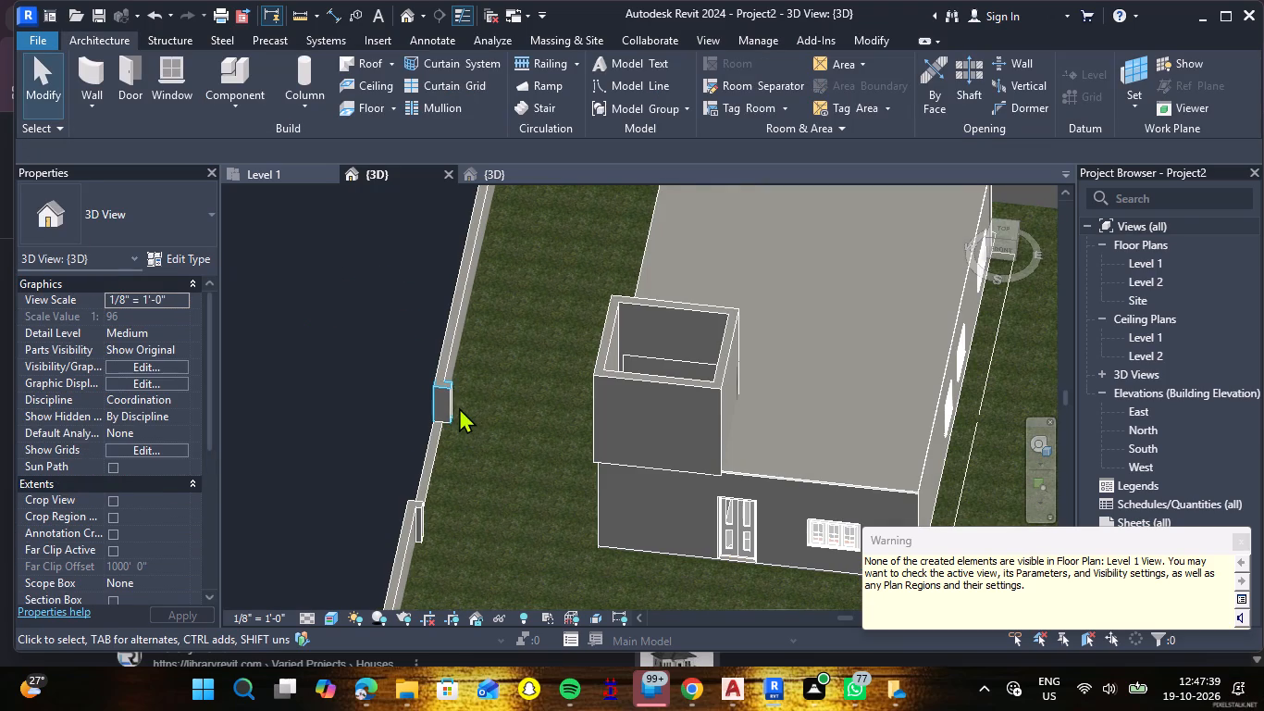
pyautogui.keyDown('shift'); pyautogui.moveTo(460, 415); pyautogui.dragTo(555, 310, button='middle'); pyautogui.keyUp('shift')
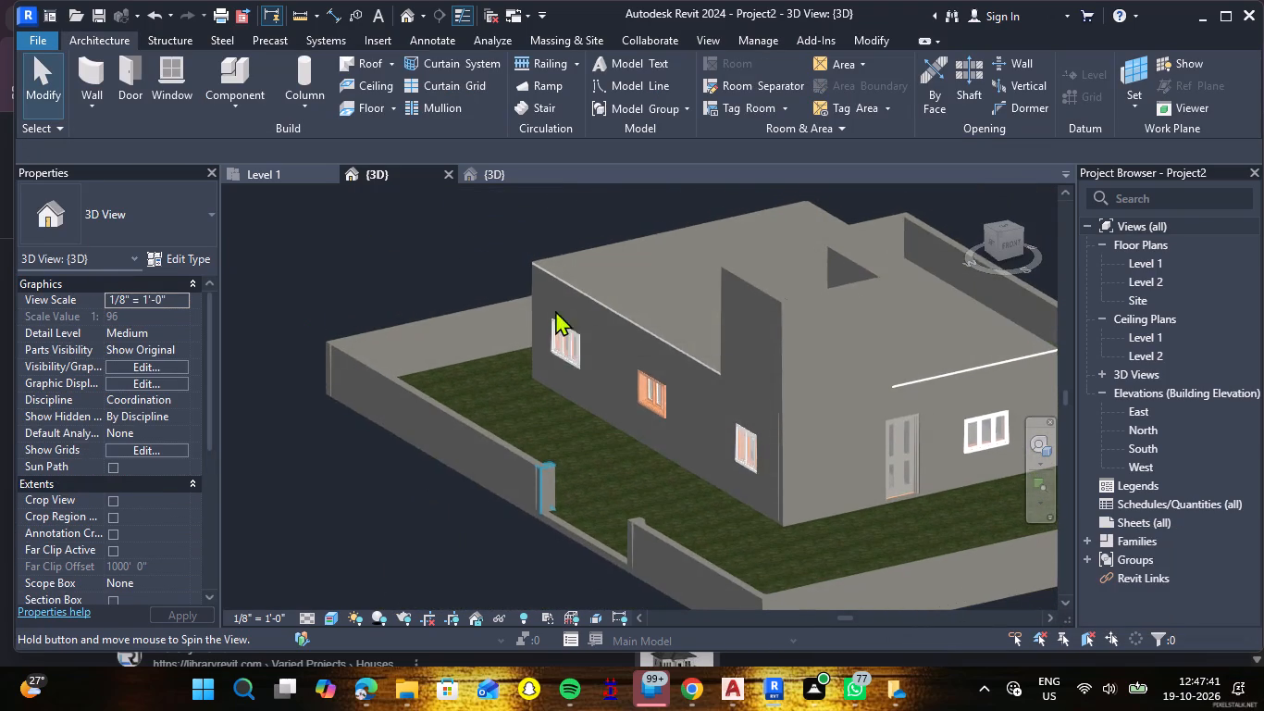
pyautogui.keyDown('shift'); pyautogui.moveTo(589, 381); pyautogui.dragTo(704, 456, button='middle'); pyautogui.keyUp('shift')
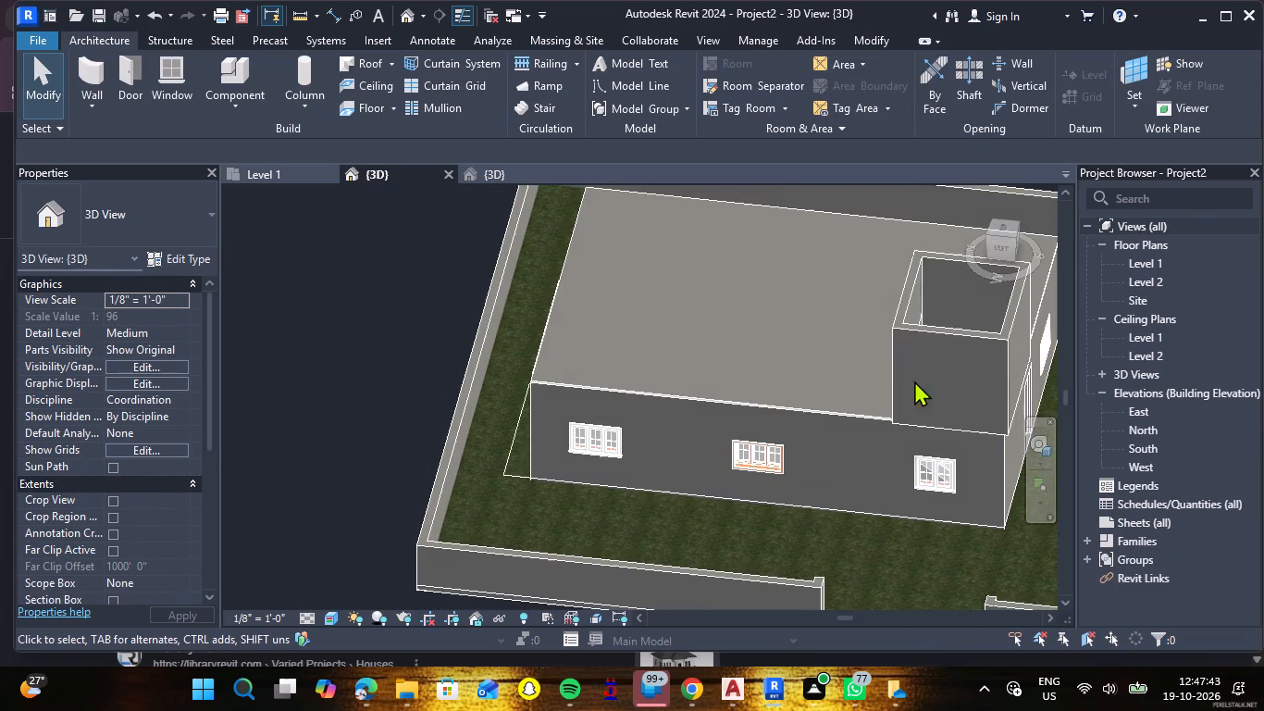
pyautogui.scroll(5, 1023, 382)
pyautogui.scroll(-2, 1018, 383)
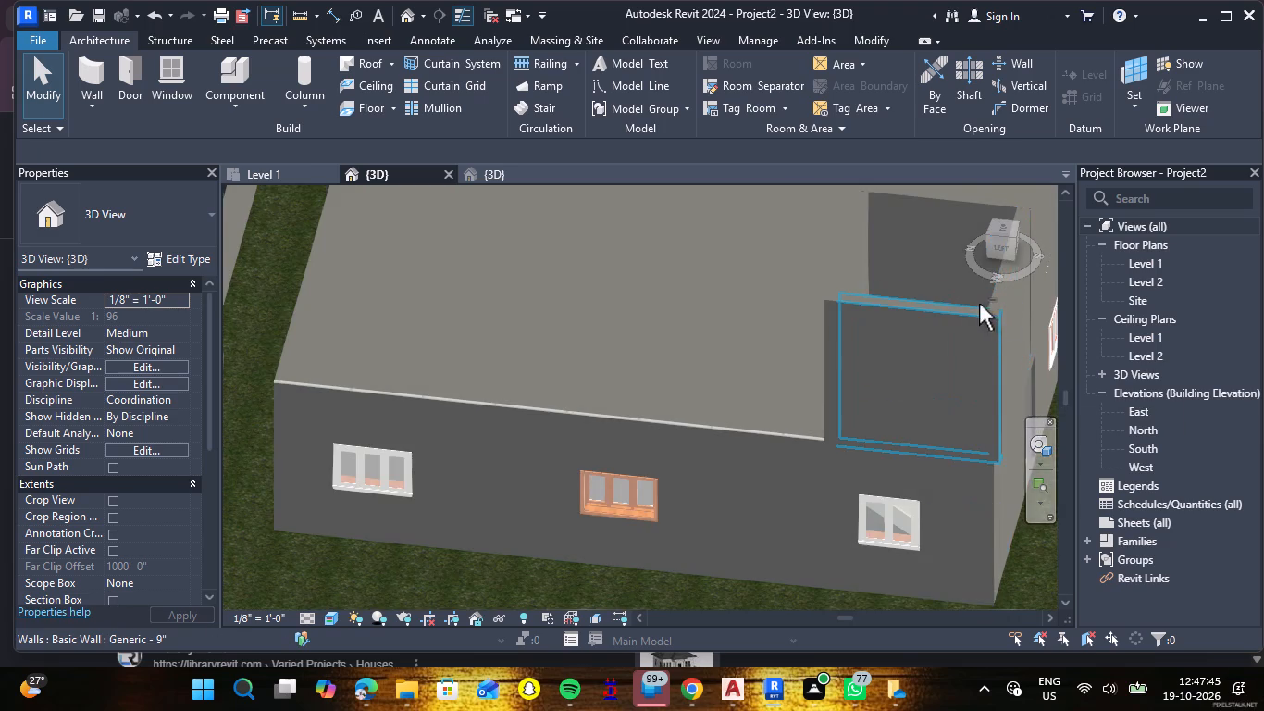
pyautogui.keyDown('shift'); pyautogui.moveTo(979, 304); pyautogui.dragTo(867, 439, button='middle'); pyautogui.keyUp('shift')
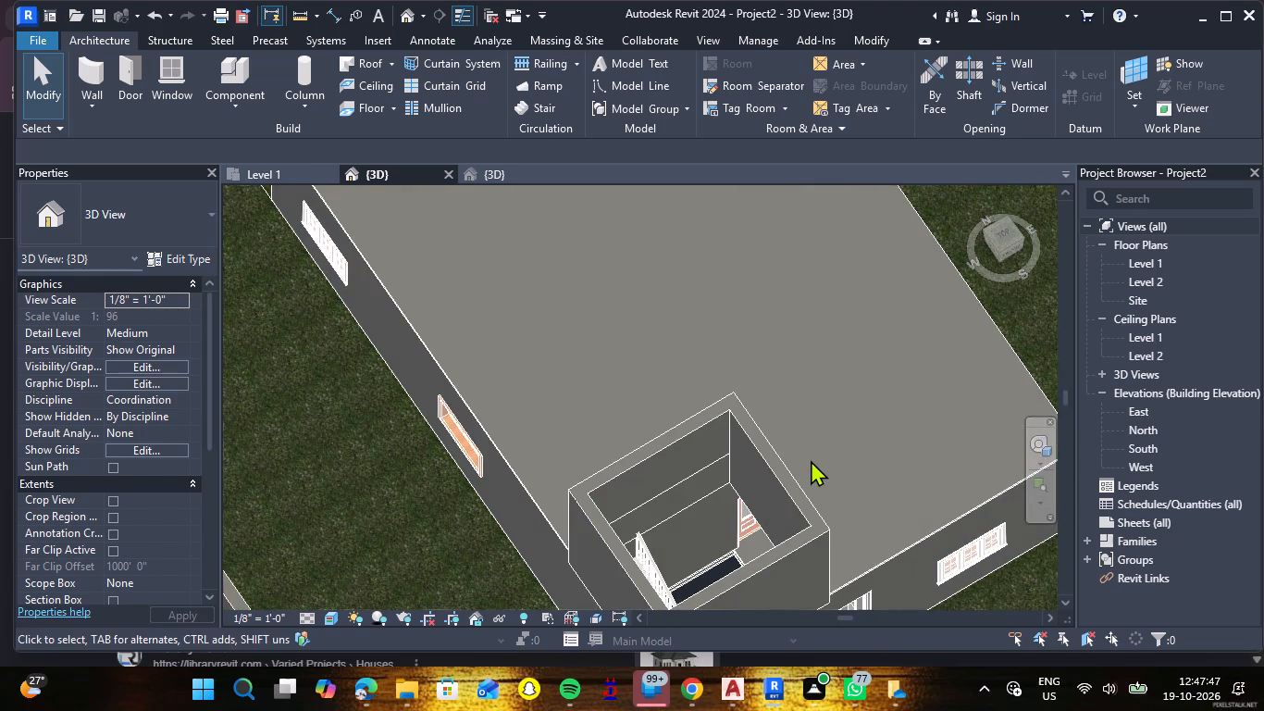
pyautogui.scroll(-3, 737, 351)
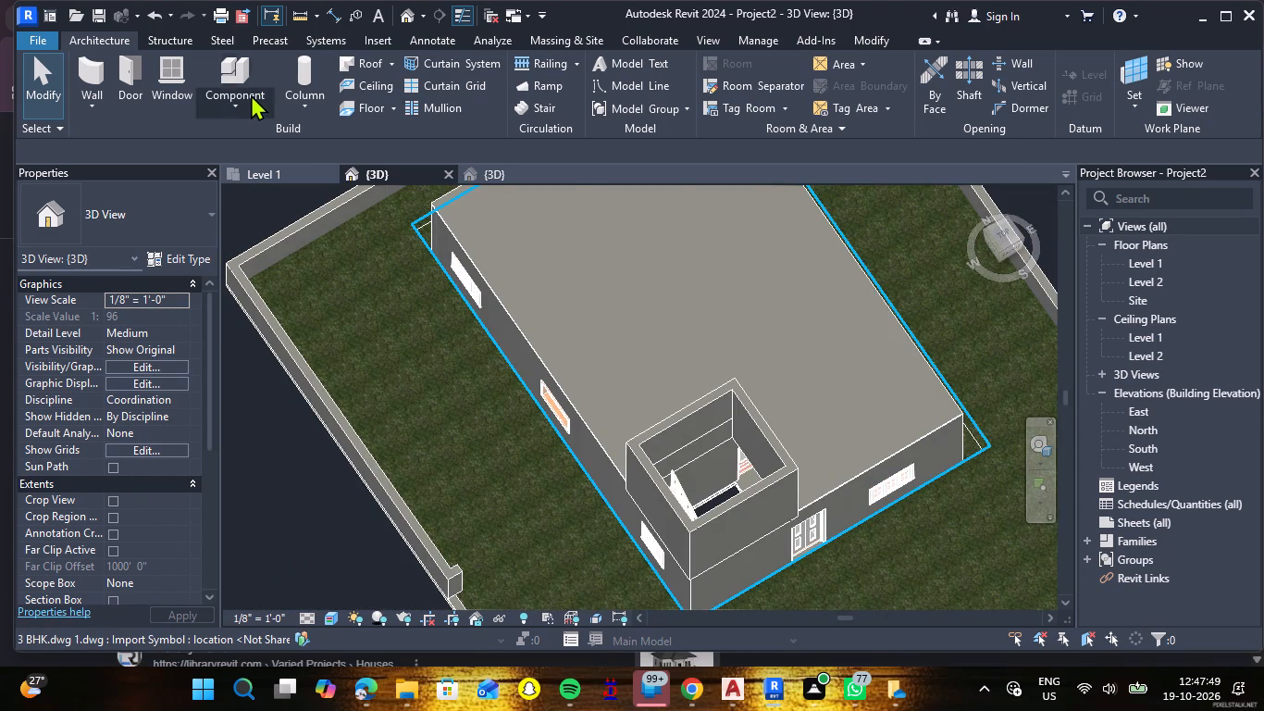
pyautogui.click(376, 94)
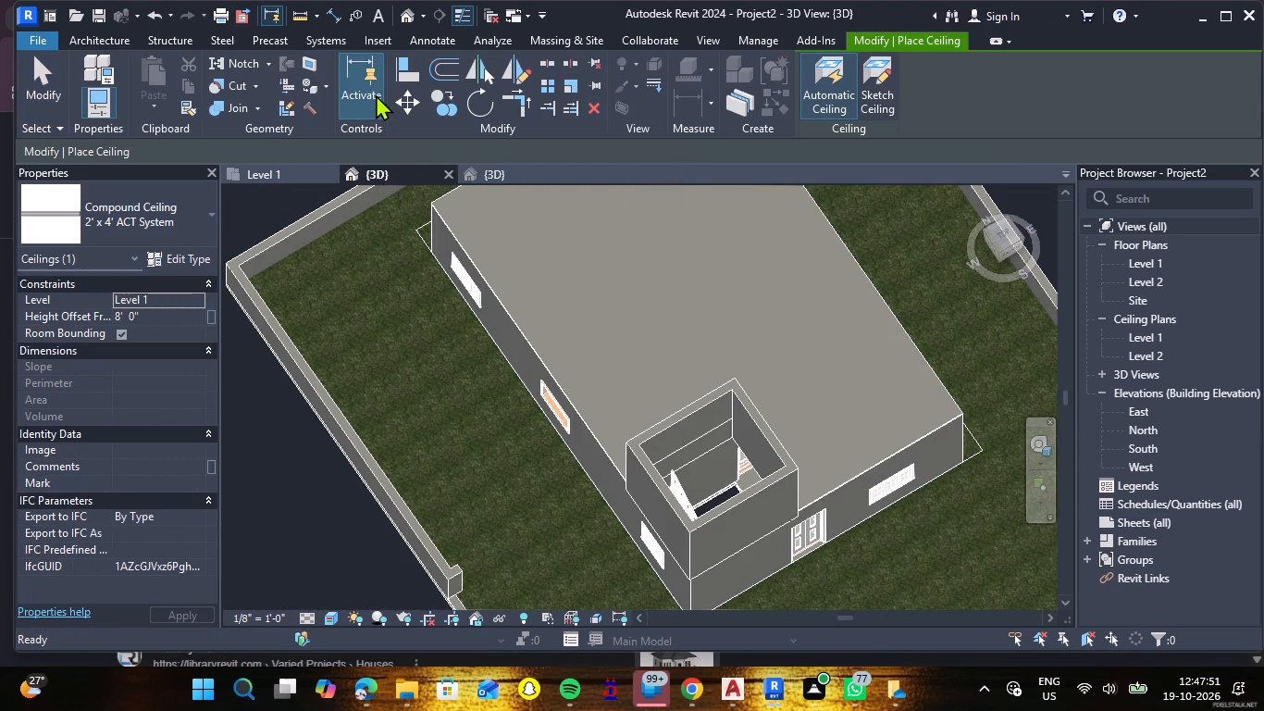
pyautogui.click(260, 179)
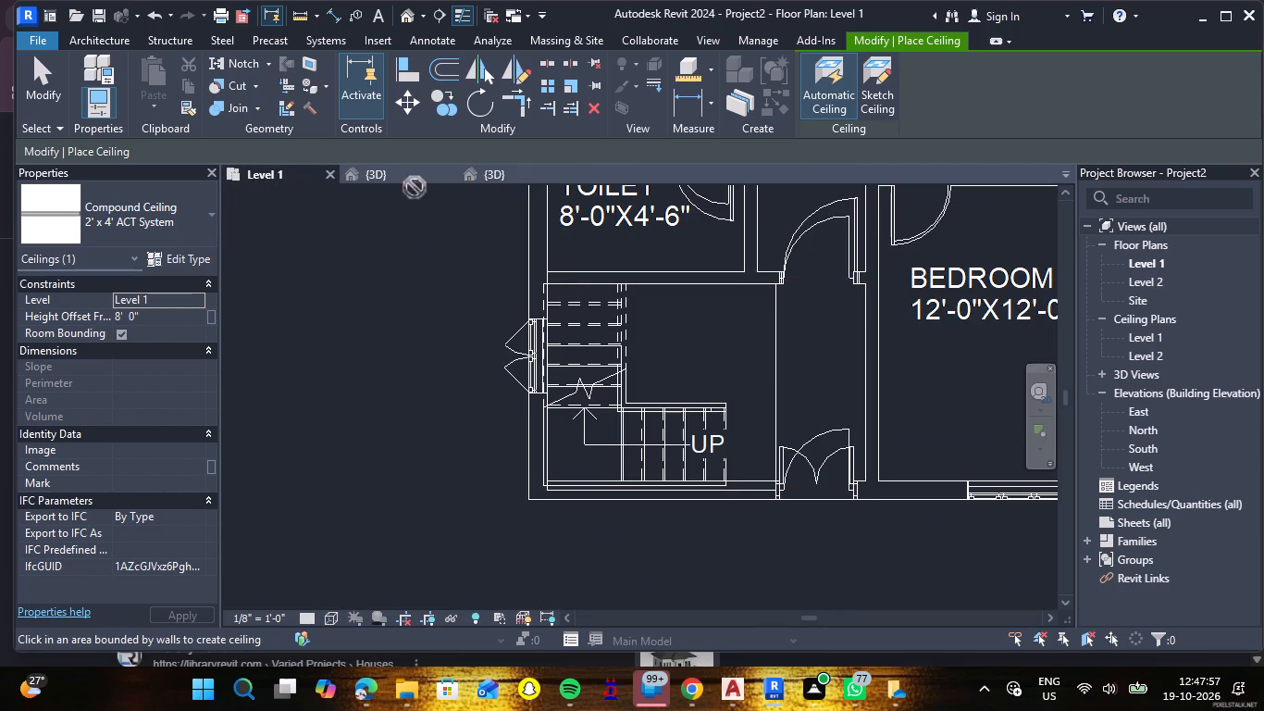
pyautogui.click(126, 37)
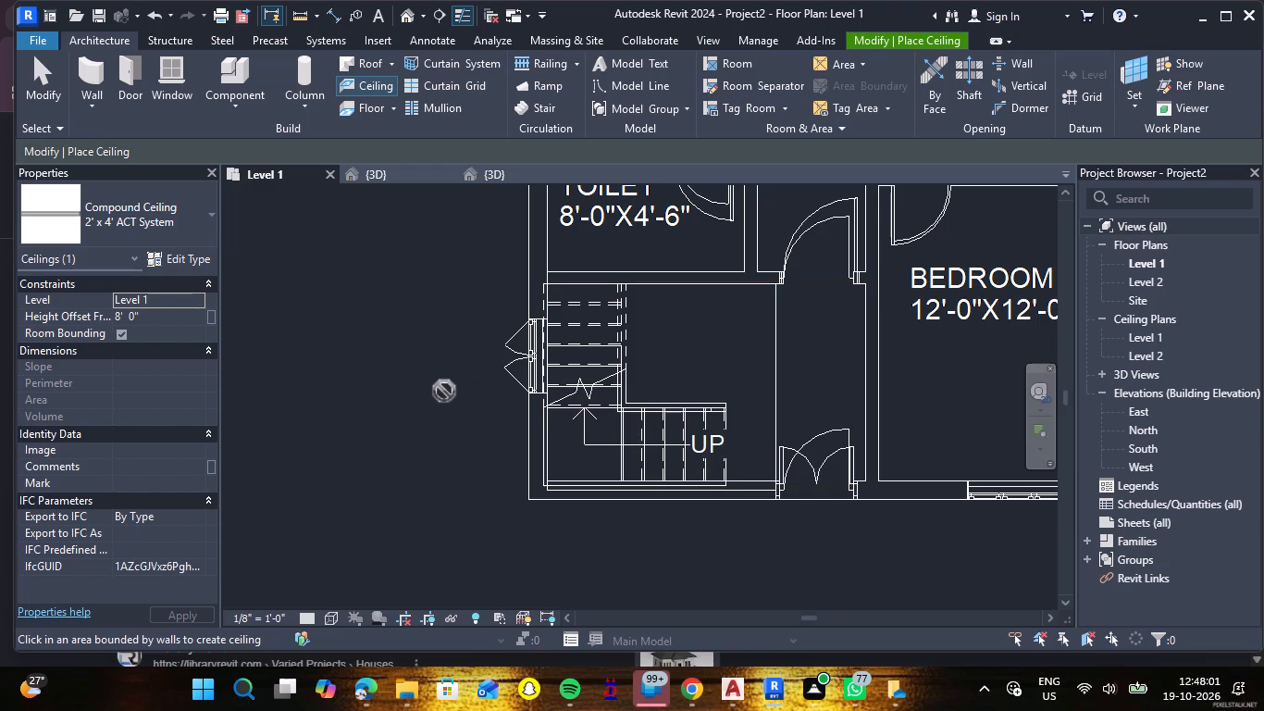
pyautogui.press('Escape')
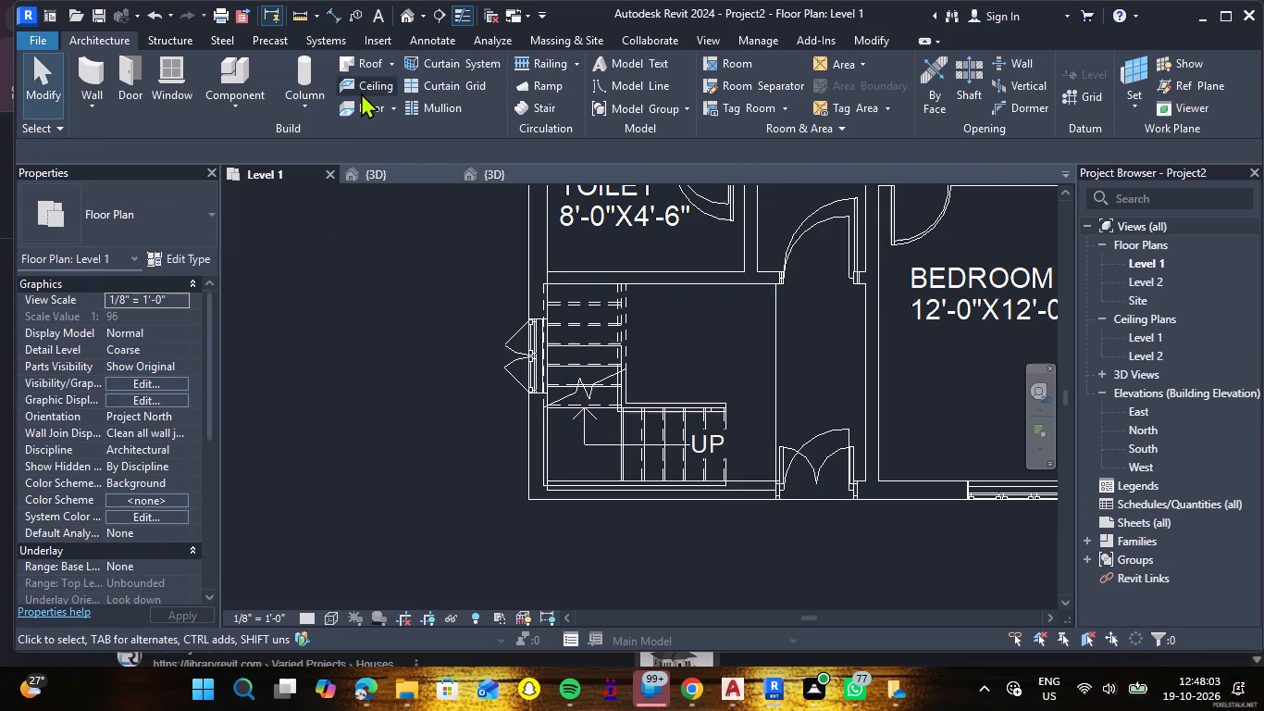
# Sketch a rectangular 2' x 4' ACT System ceiling boundary along the stair enclosure's outer wall faces, about 9'-9" north to south.
pyautogui.click(361, 93)
pyautogui.click(886, 97)
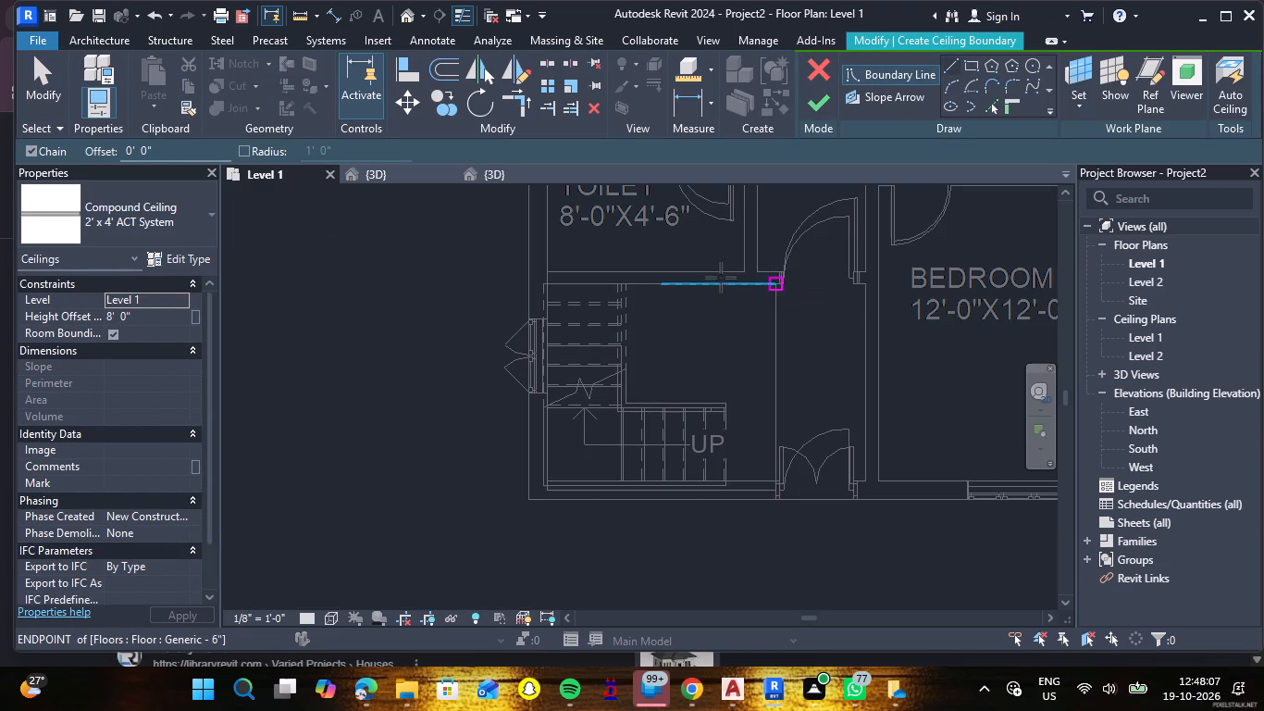
pyautogui.click(397, 181)
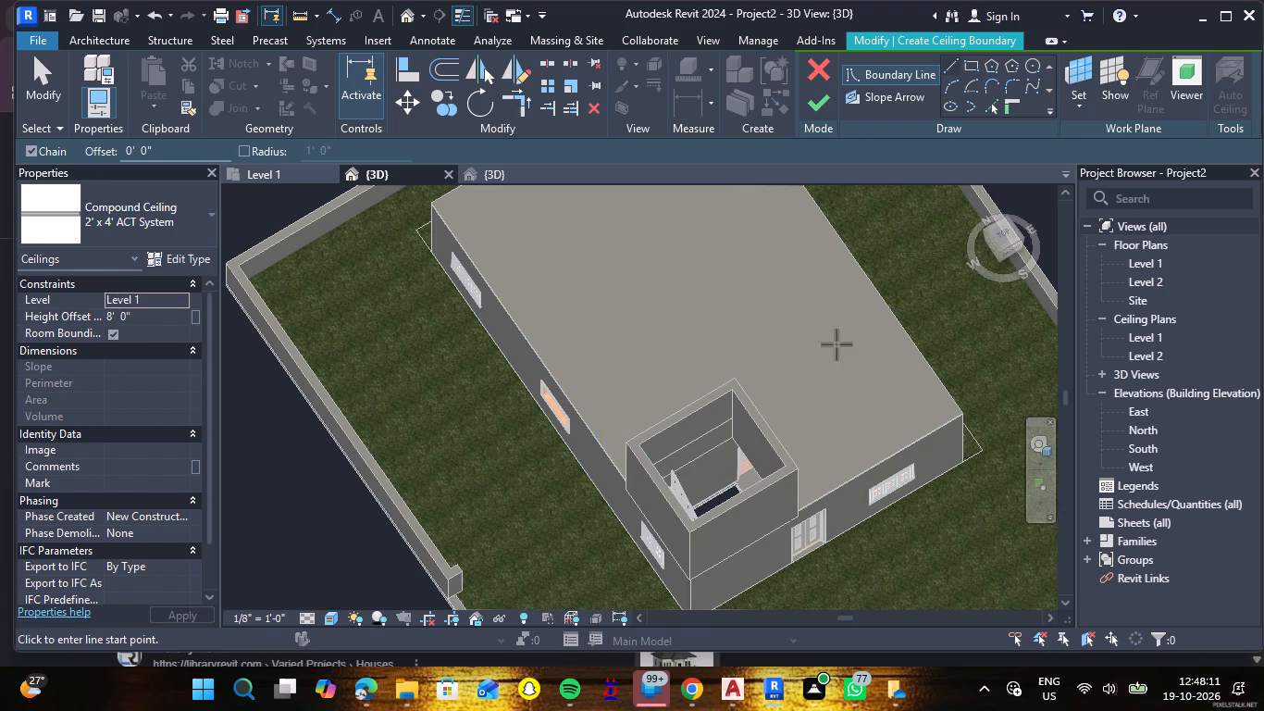
pyautogui.click(1002, 230)
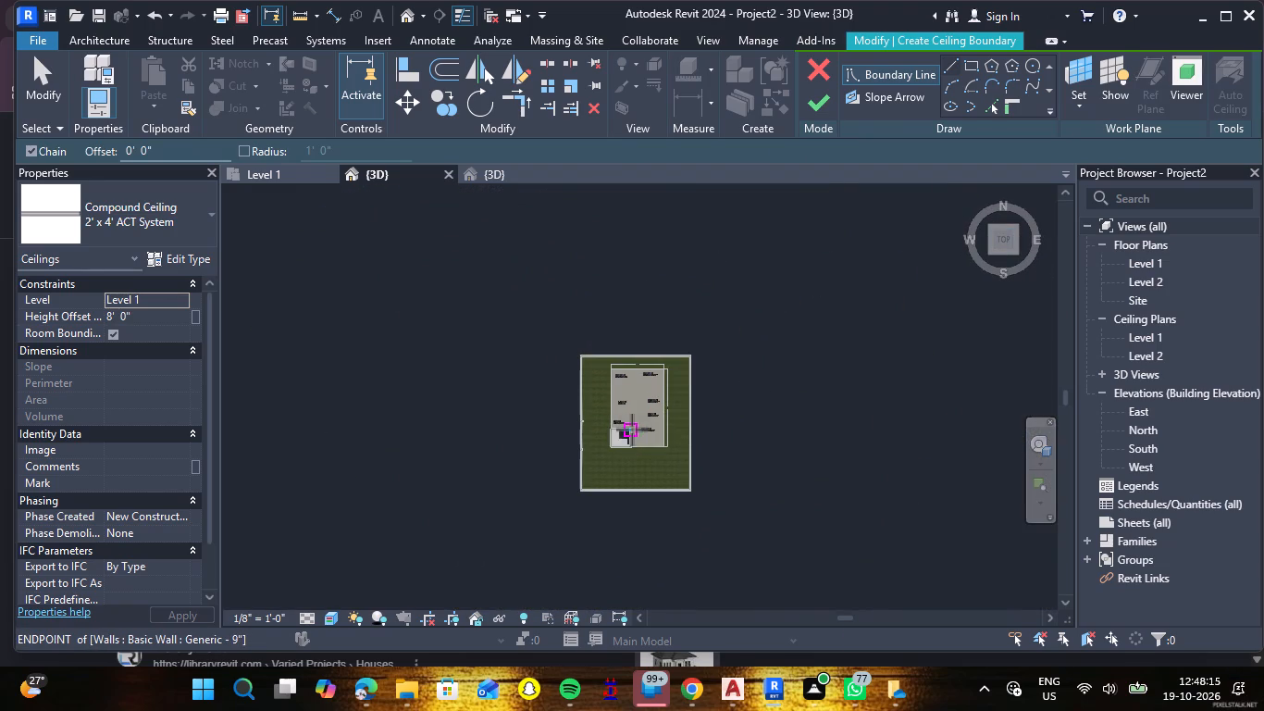
pyautogui.scroll(15, 612, 445)
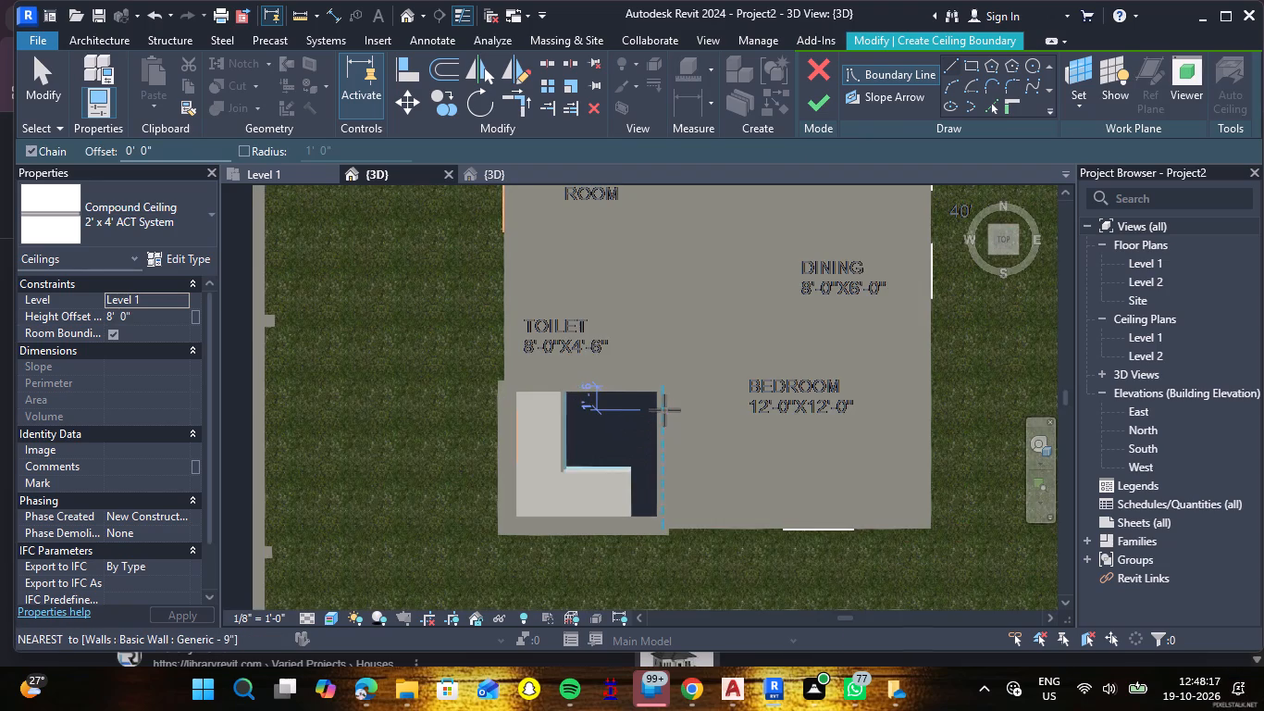
pyautogui.scroll(1, 664, 410)
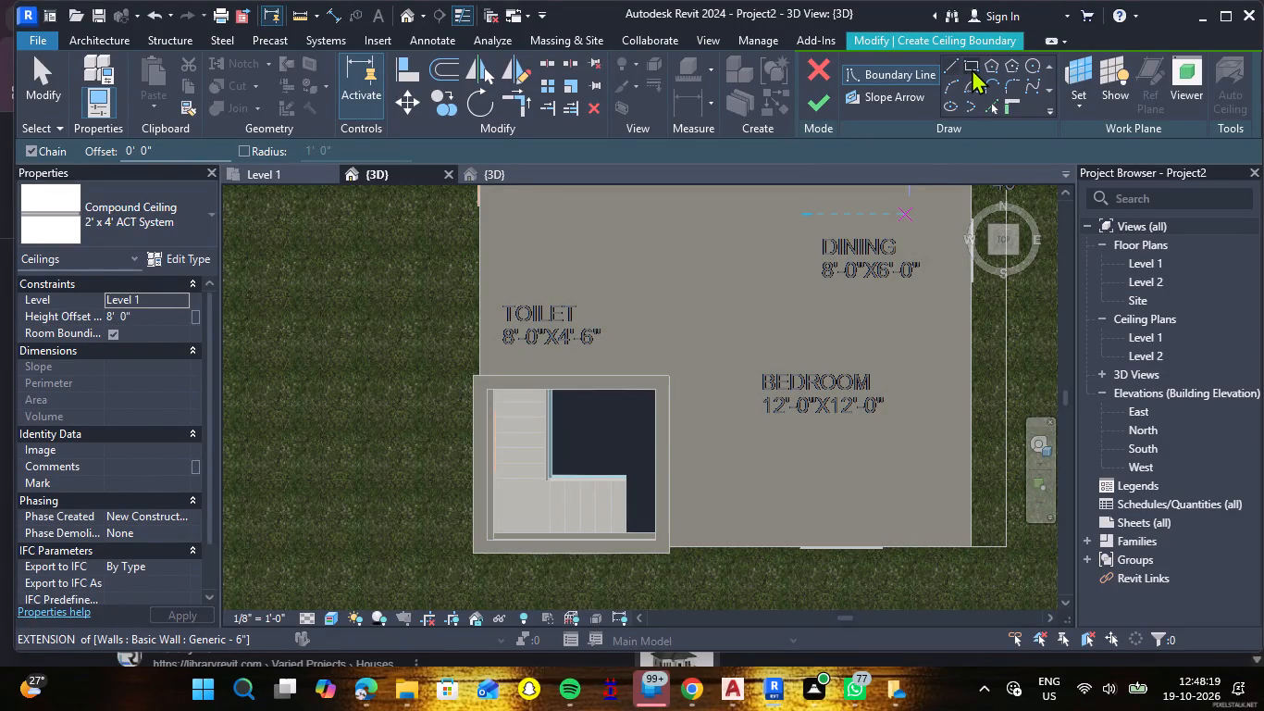
pyautogui.click(972, 68)
pyautogui.scroll(4, 527, 369)
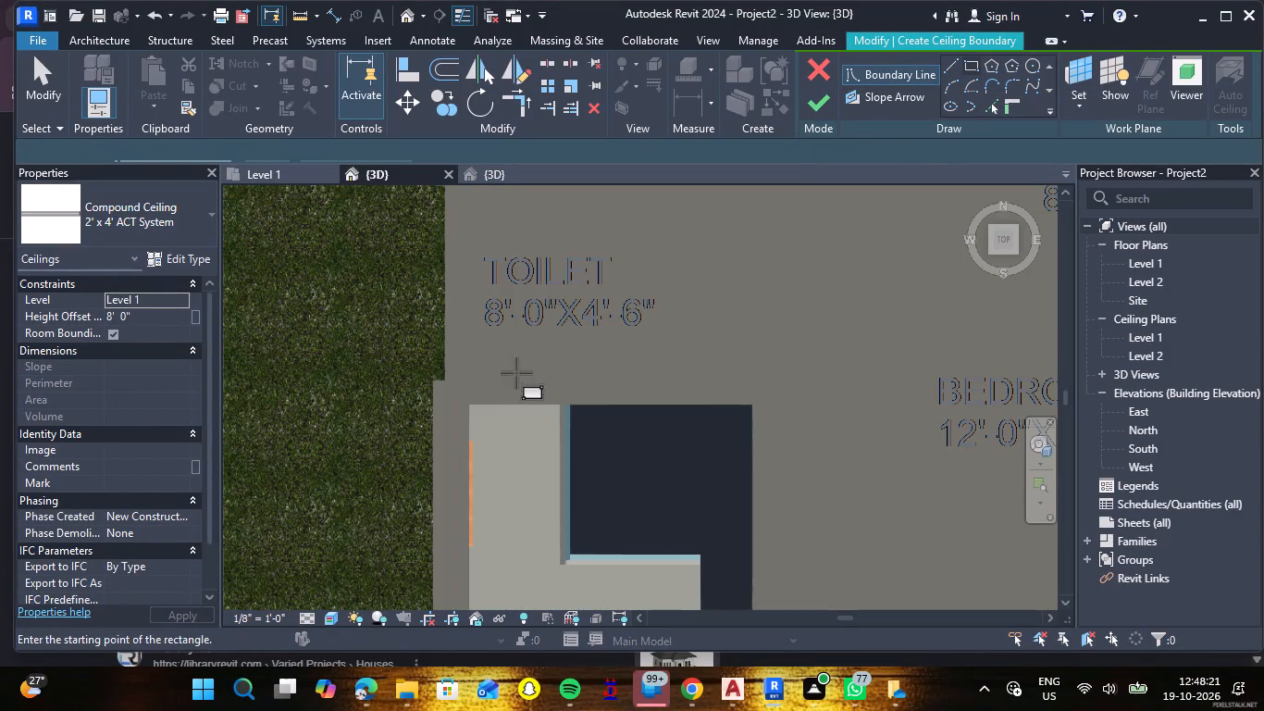
pyautogui.click(430, 380)
pyautogui.scroll(-4, 746, 468)
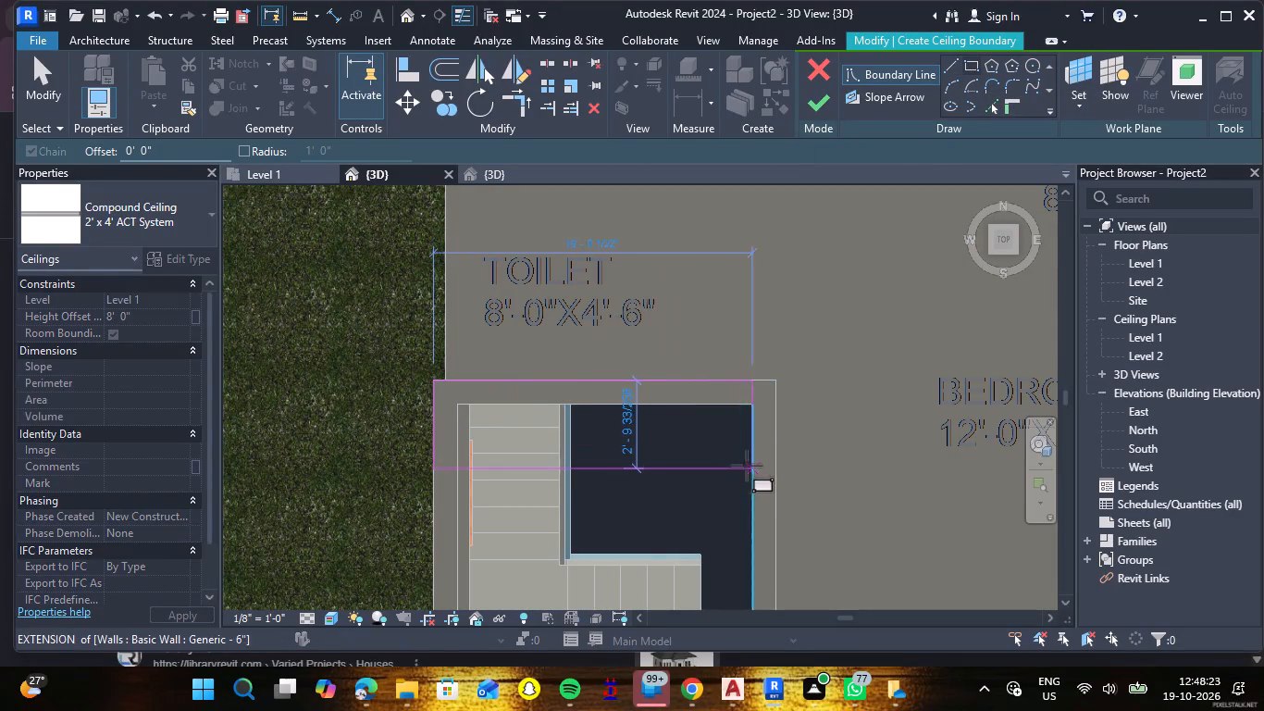
pyautogui.scroll(-3, 747, 466)
pyautogui.scroll(12, 754, 554)
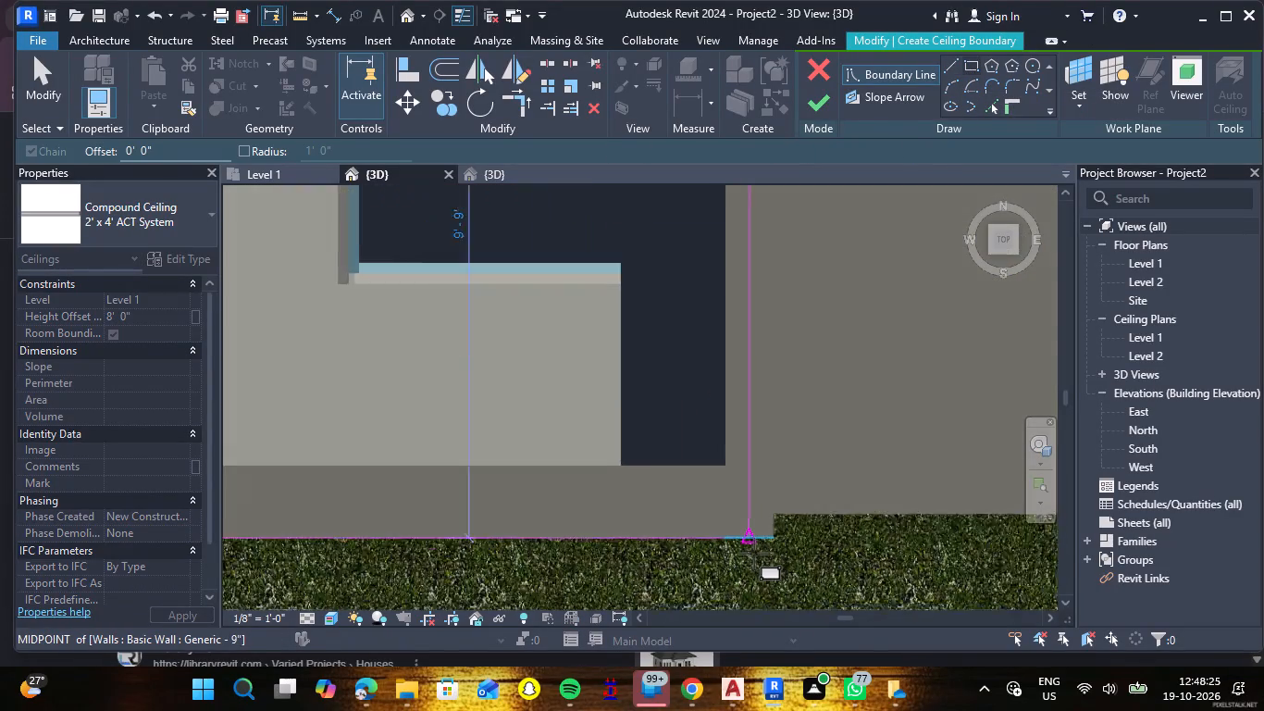
pyautogui.scroll(2, 754, 554)
pyautogui.click(780, 533)
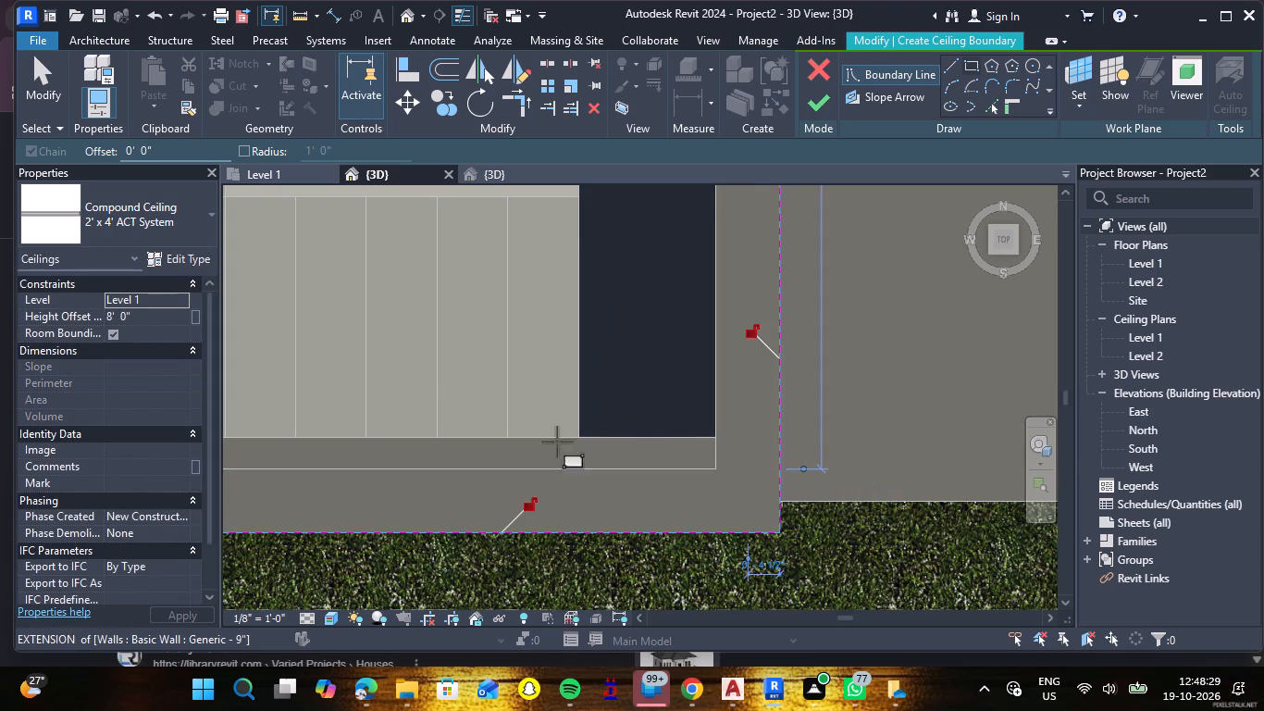
# Base the ceiling on Level 2 with a 10' height offset and finish its boundary sketch.
pyautogui.click(186, 297)
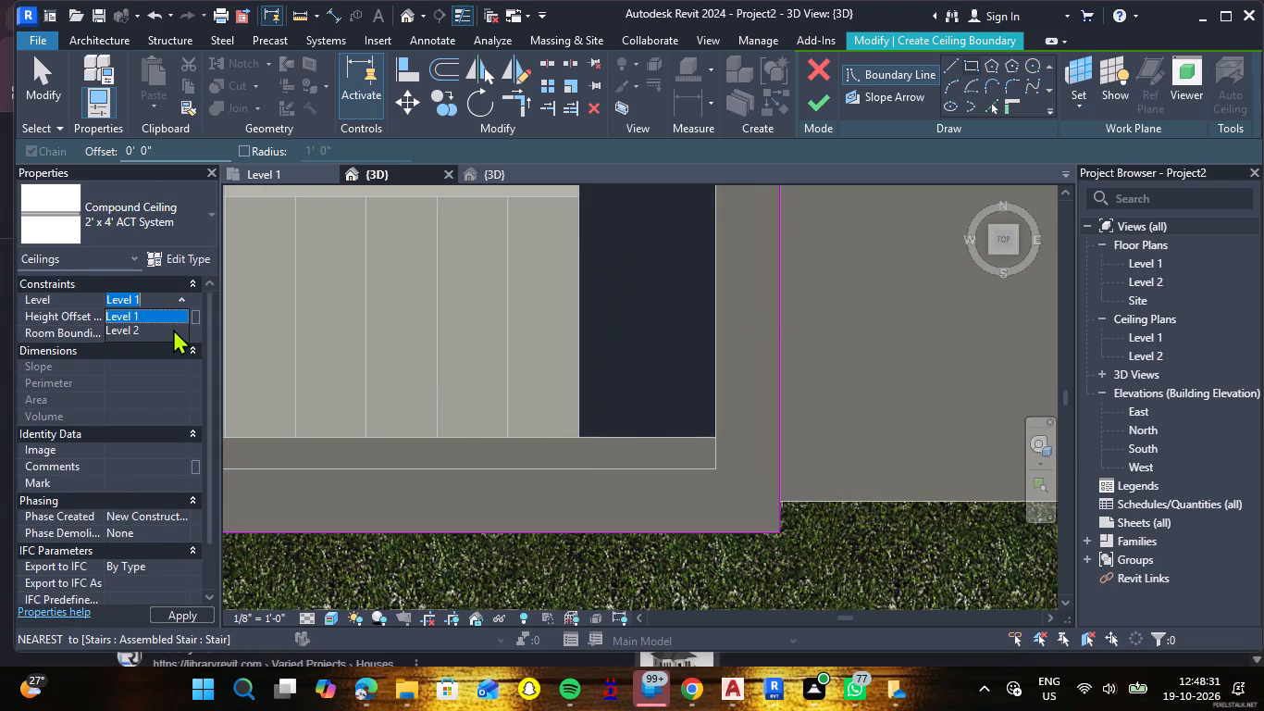
pyautogui.click(172, 328)
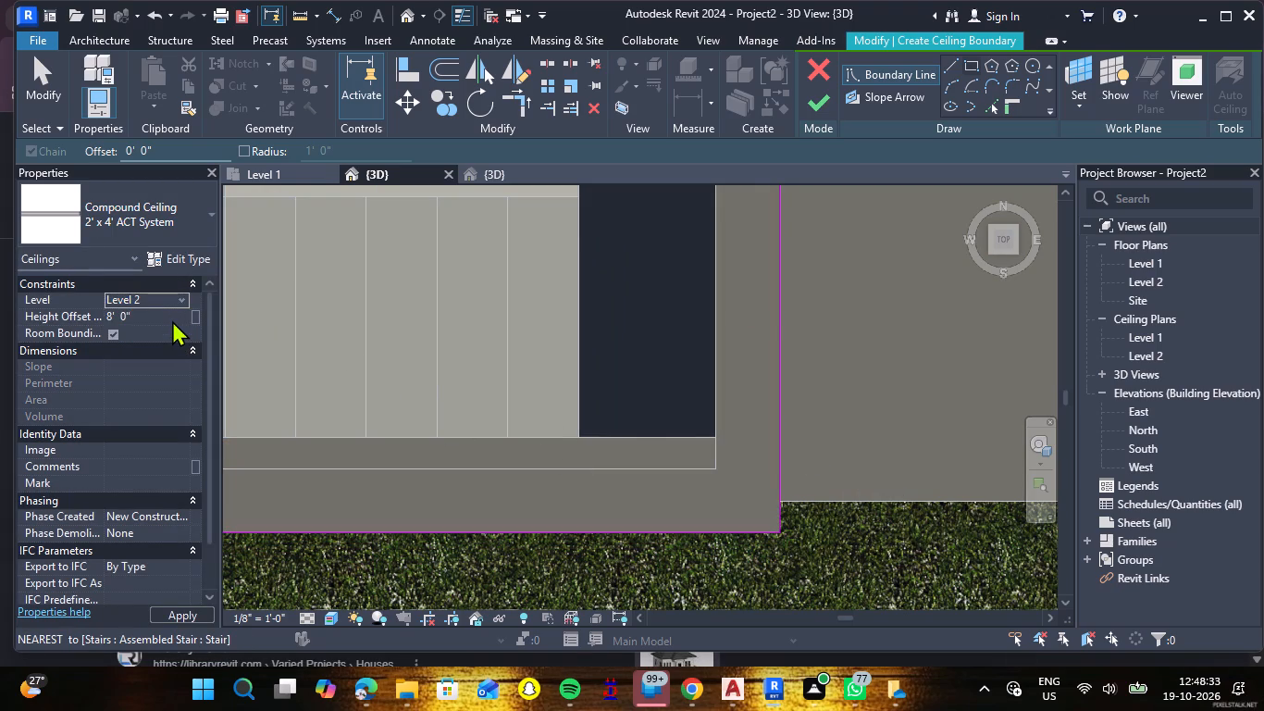
pyautogui.click(171, 321)
pyautogui.write('10')
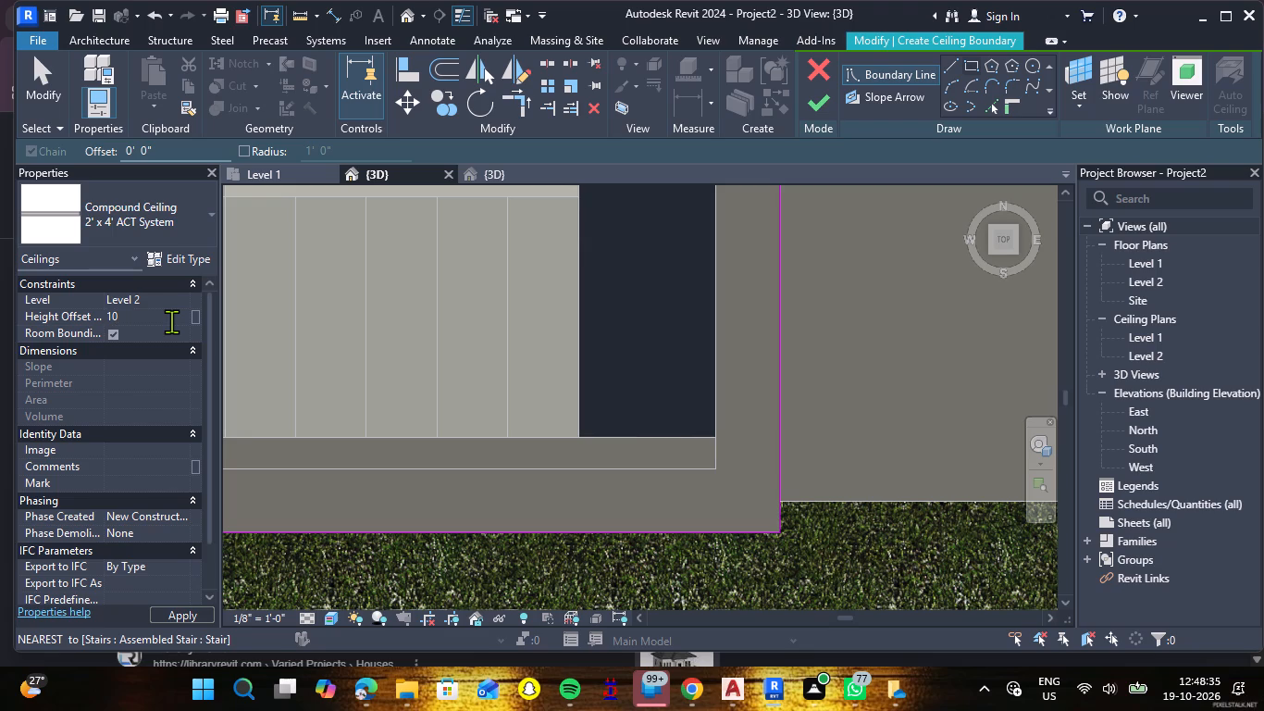
pyautogui.press('Return')
pyautogui.scroll(-6, 382, 393)
pyautogui.click(819, 112)
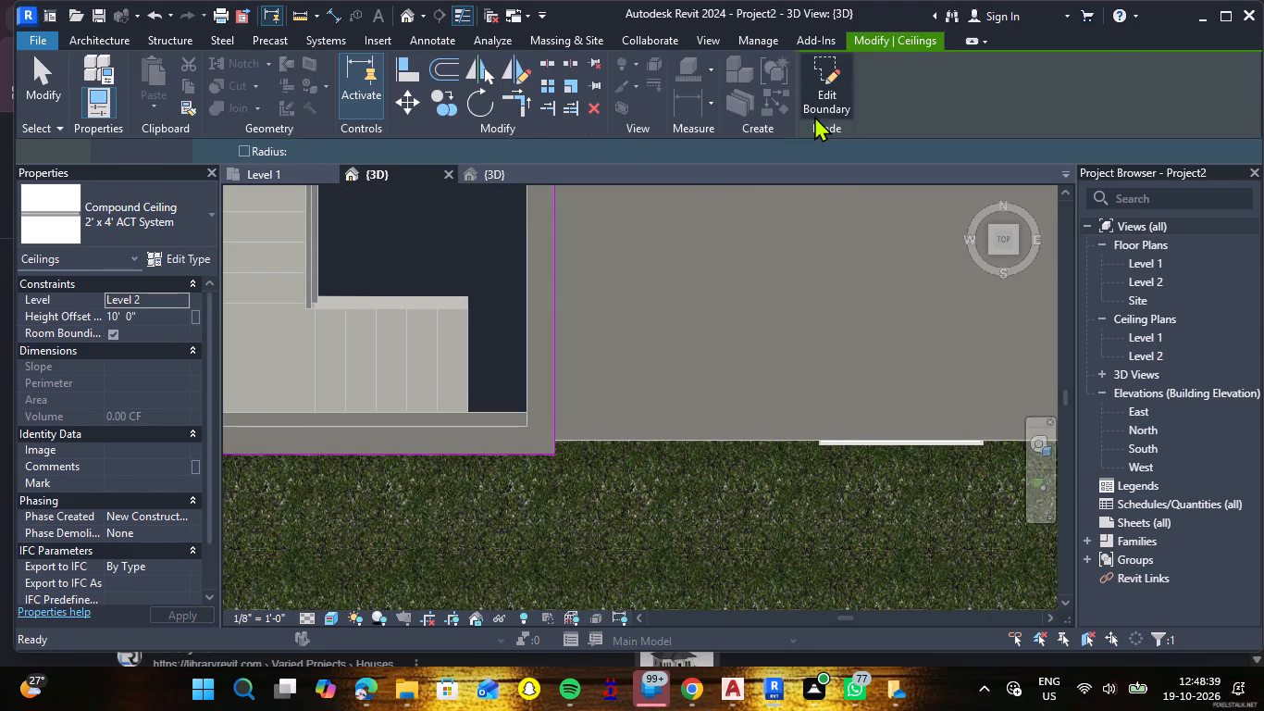
pyautogui.click(539, 499)
# Delete the redundant 4' high Generic - 9" wall on the roof along the stair enclosure's north side.
pyautogui.scroll(-6, 539, 499)
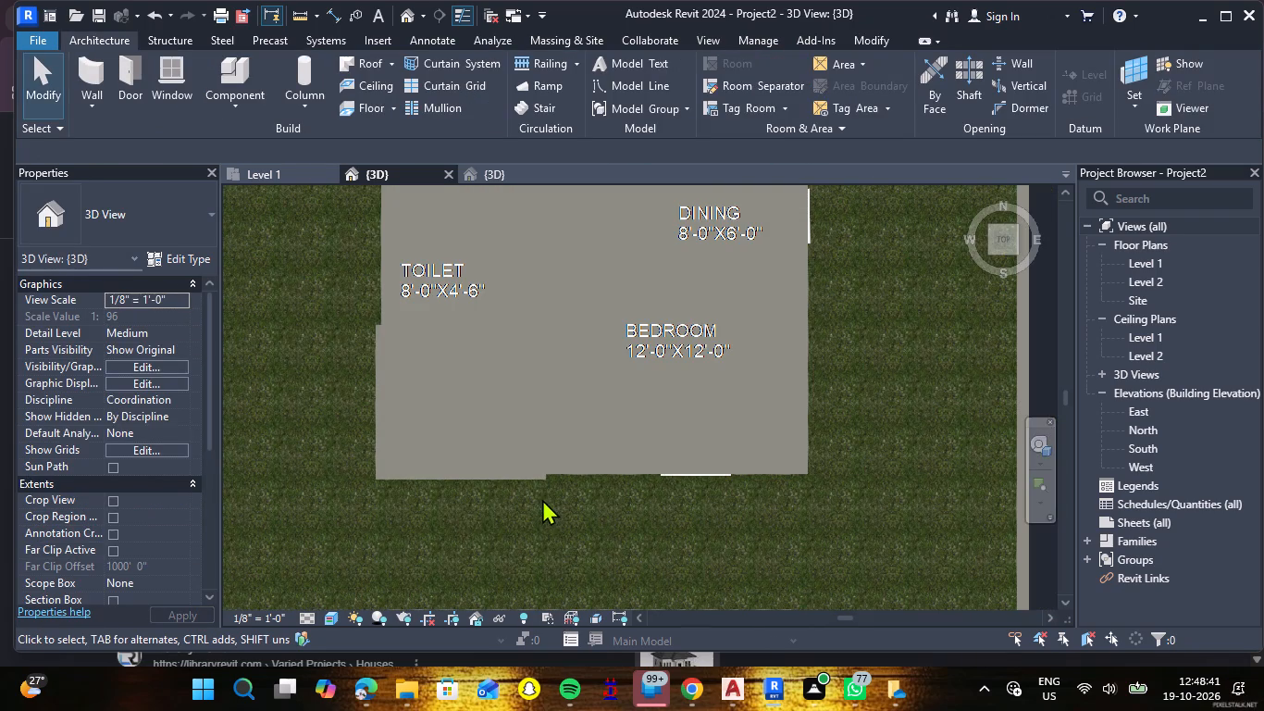
pyautogui.keyDown('shift'); pyautogui.moveTo(456, 507); pyautogui.dragTo(544, 281, button='middle'); pyautogui.keyUp('shift')
pyautogui.scroll(-3, 780, 484)
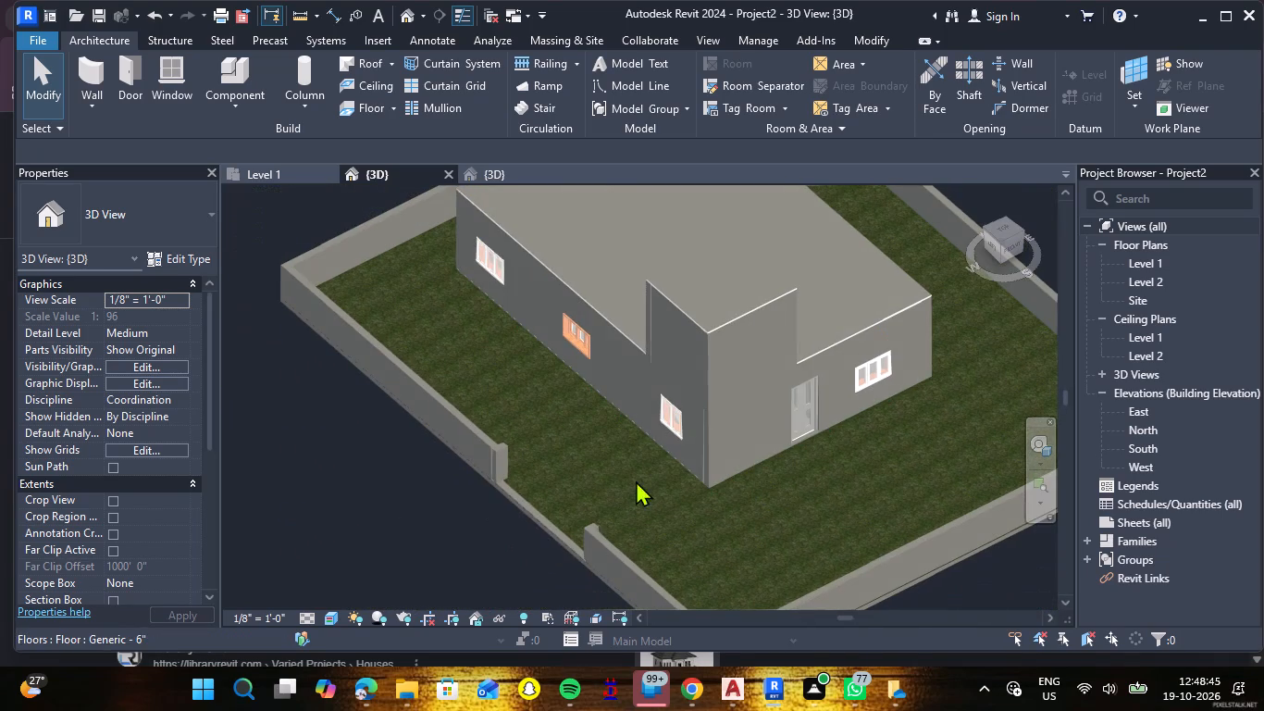
pyautogui.keyDown('shift'); pyautogui.moveTo(590, 455); pyautogui.dragTo(739, 469, button='middle'); pyautogui.keyUp('shift')
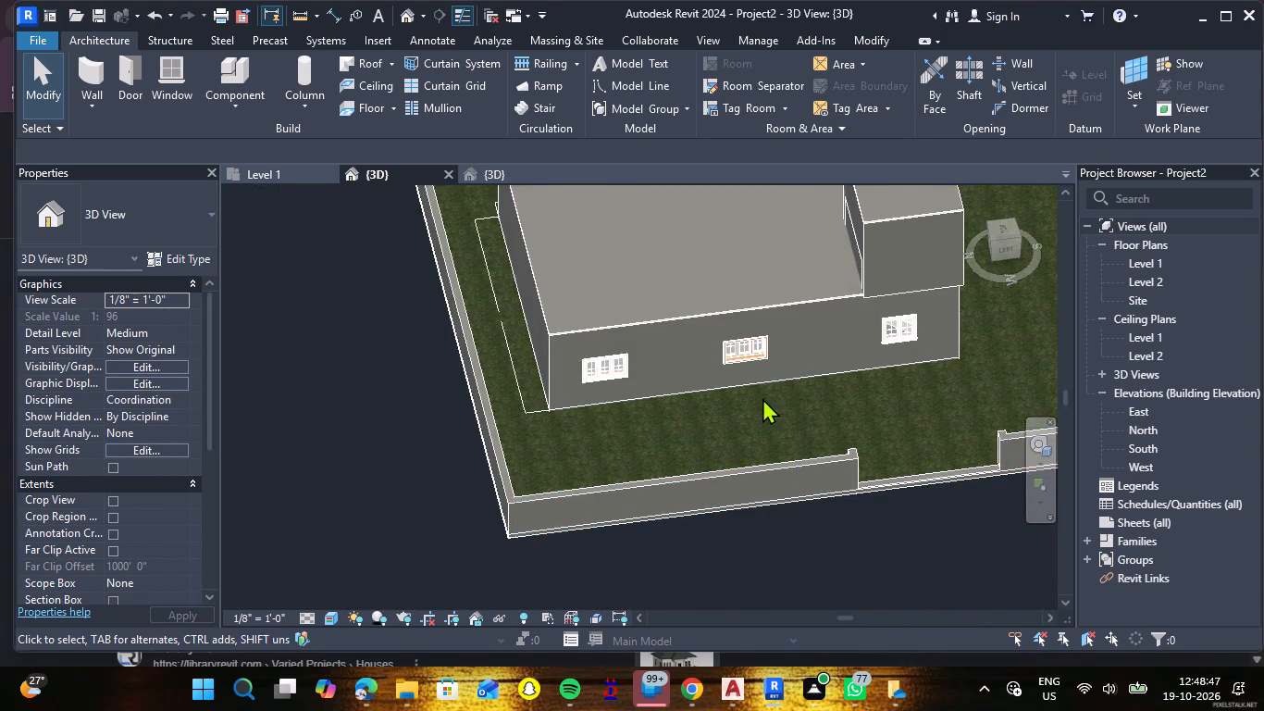
pyautogui.keyDown('shift'); pyautogui.moveTo(762, 418); pyautogui.dragTo(907, 368, button='middle'); pyautogui.keyUp('shift')
pyautogui.scroll(-4, 897, 345)
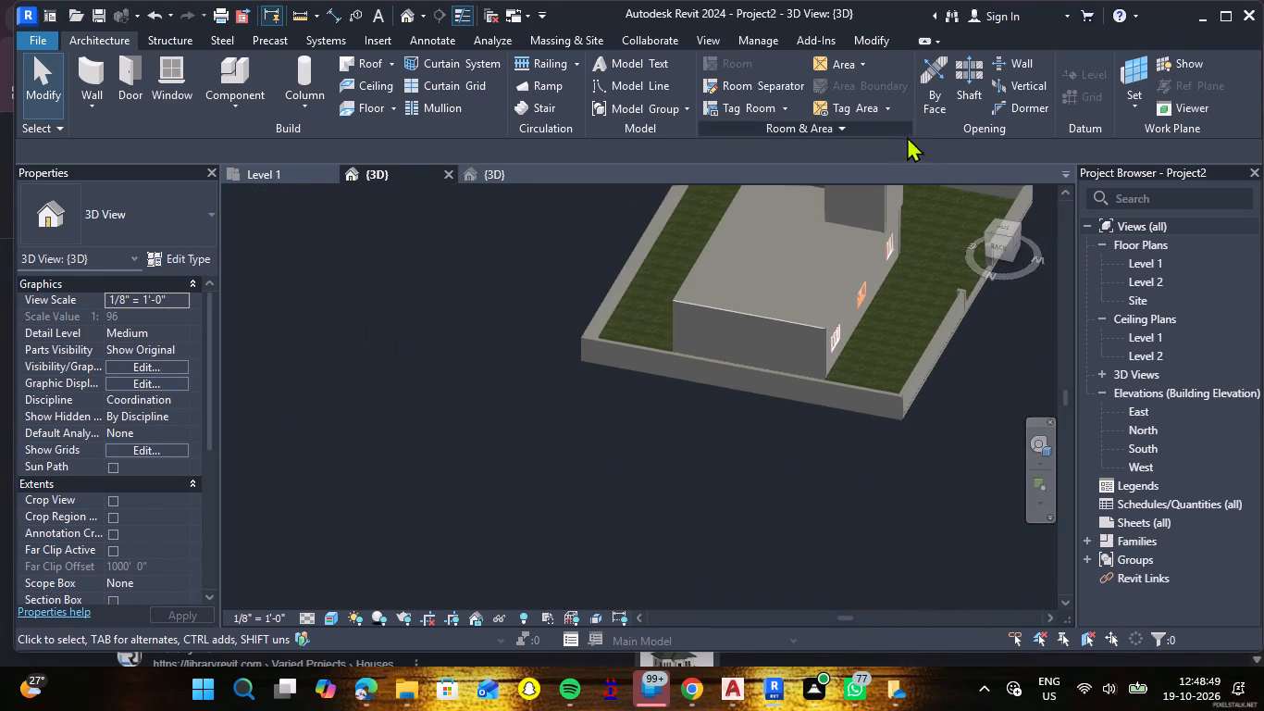
pyautogui.scroll(8, 865, 188)
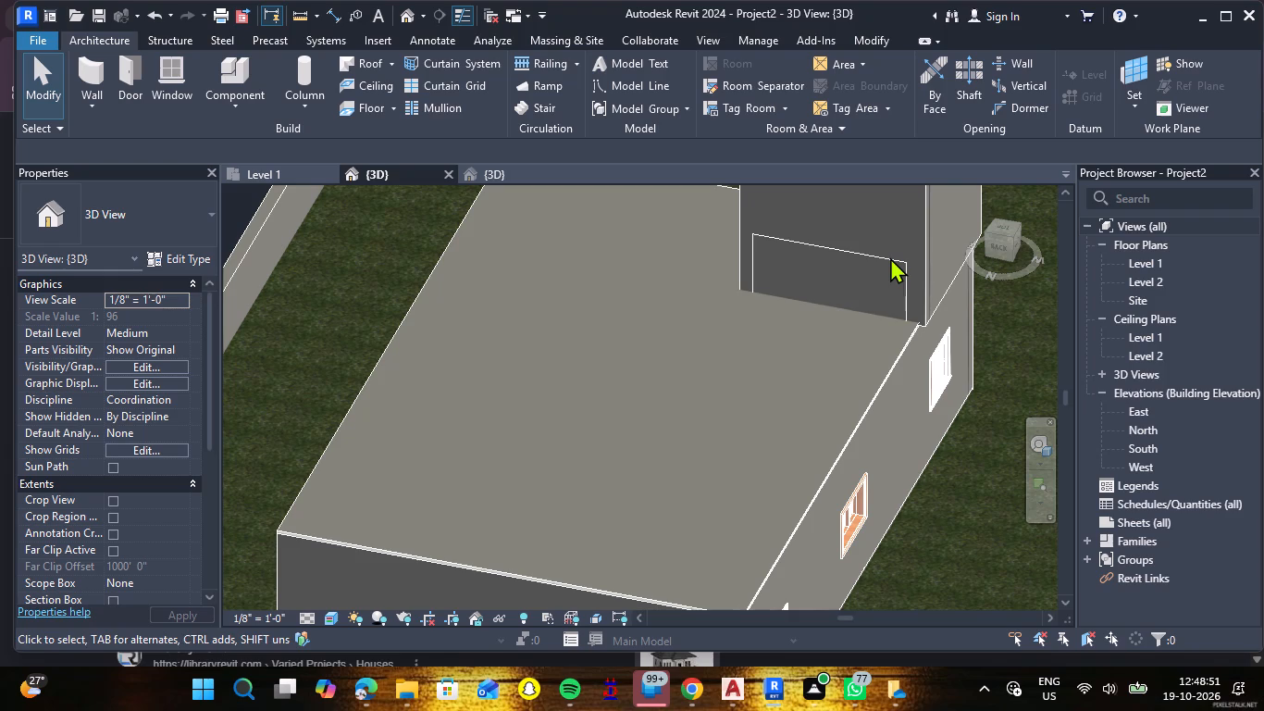
pyautogui.click(889, 257)
pyautogui.press('Delete')
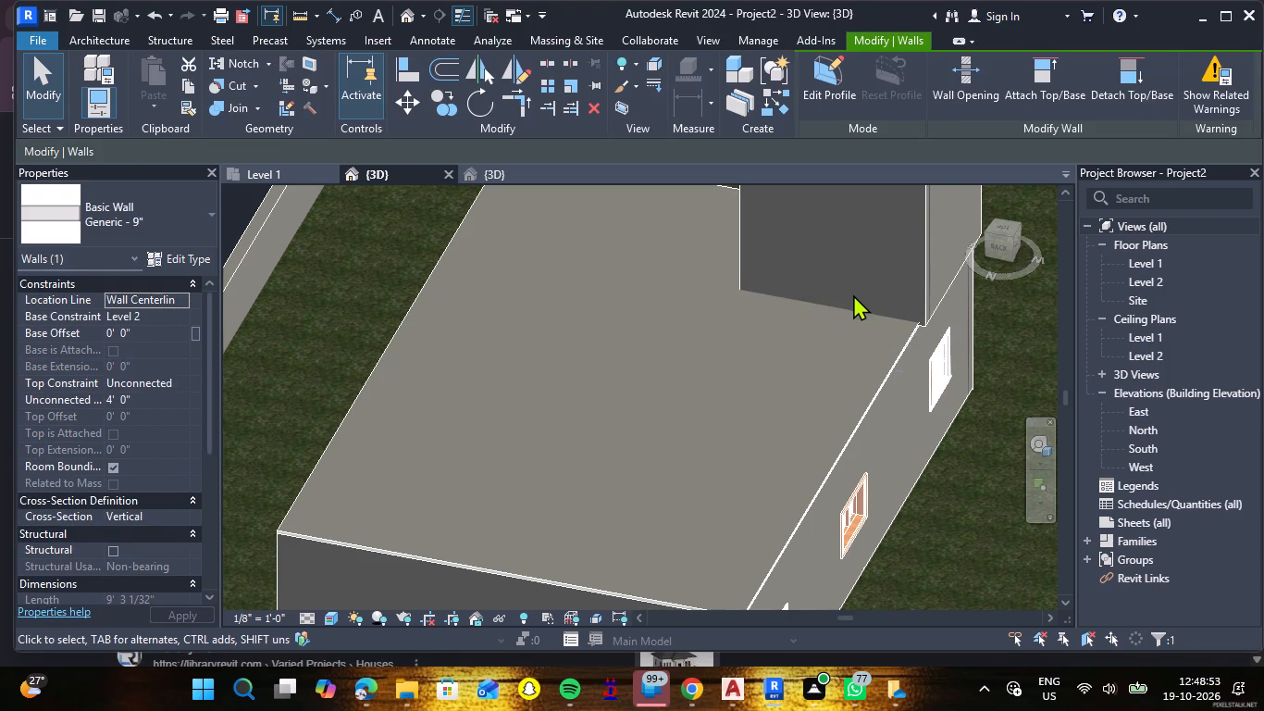
# Nudge the stair enclosure's 10' high west wall inward to line up with the house's outer wall below.
pyautogui.scroll(-3, 622, 485)
pyautogui.scroll(7, 859, 367)
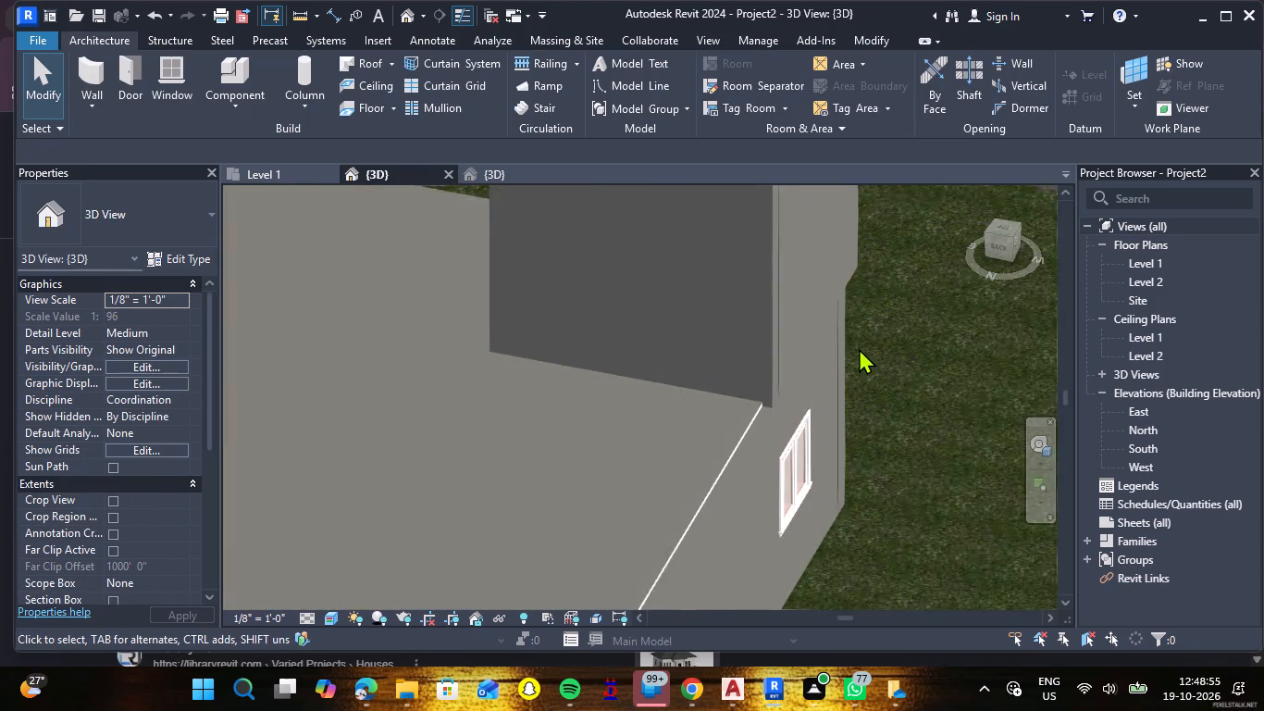
pyautogui.scroll(4, 847, 355)
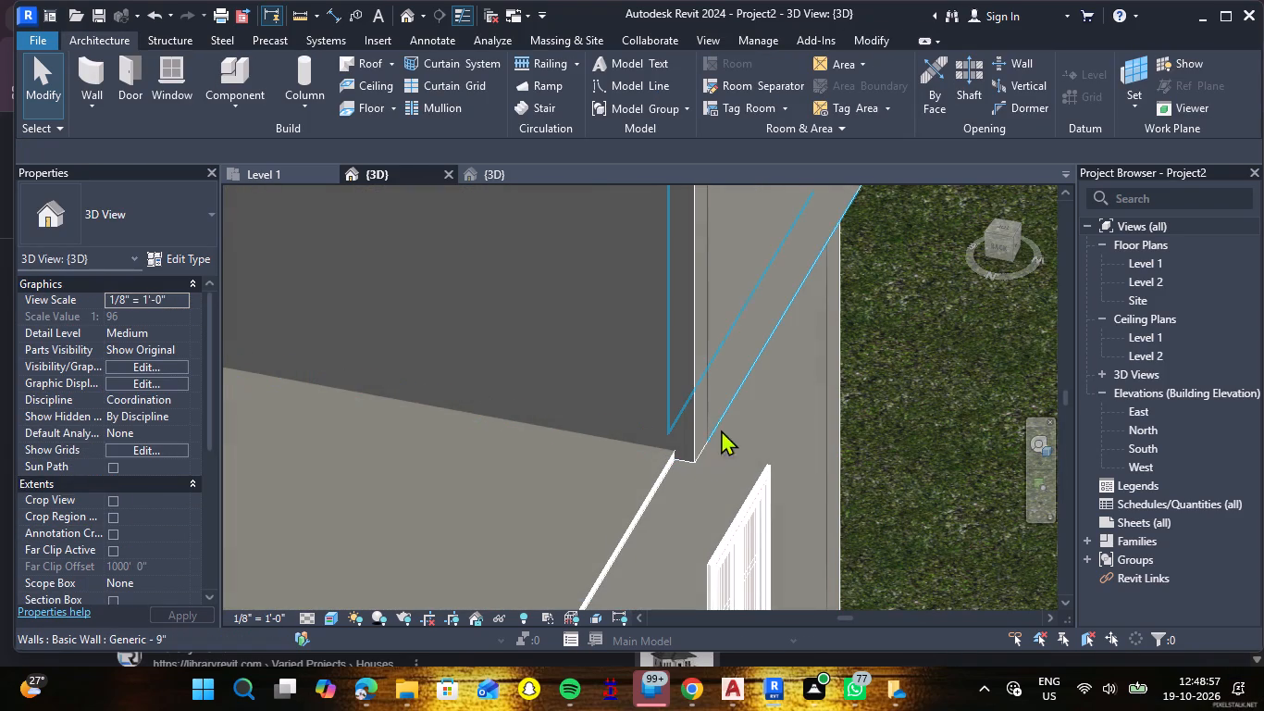
pyautogui.click(725, 421)
pyautogui.press('Left')
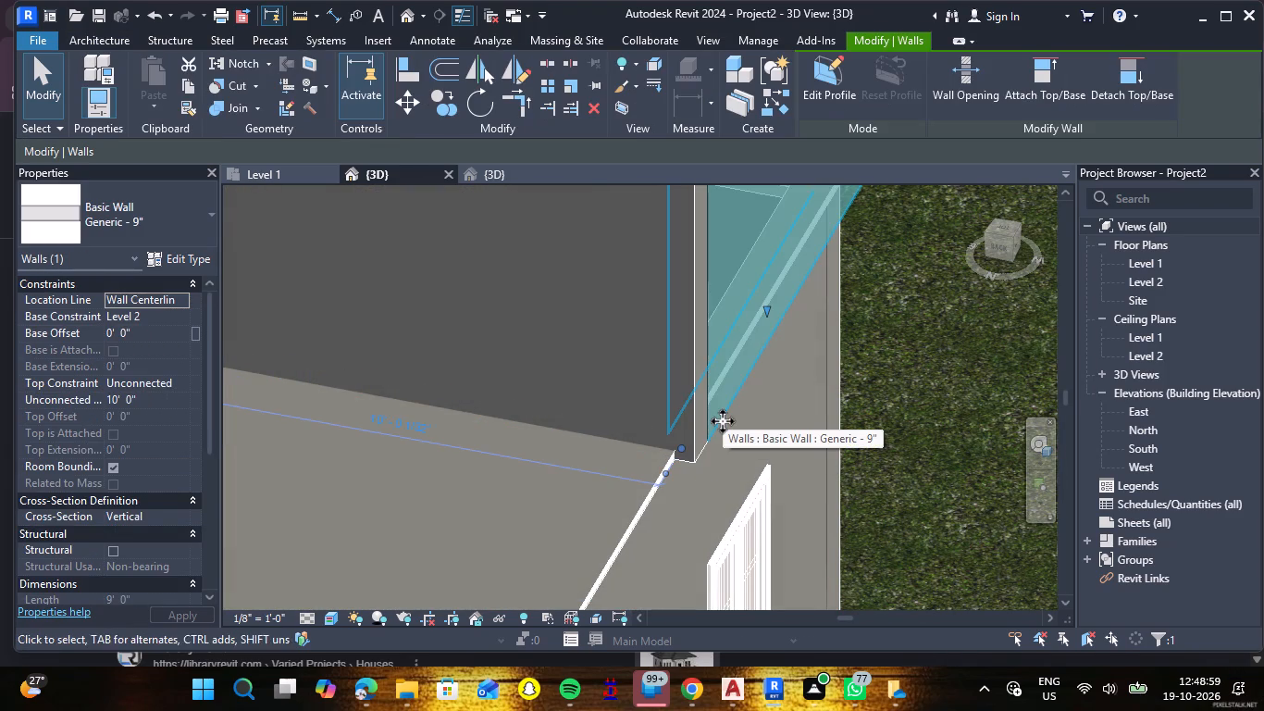
pyautogui.press('Left')
pyautogui.press('Left')
pyautogui.press('Left')
pyautogui.press('Left')
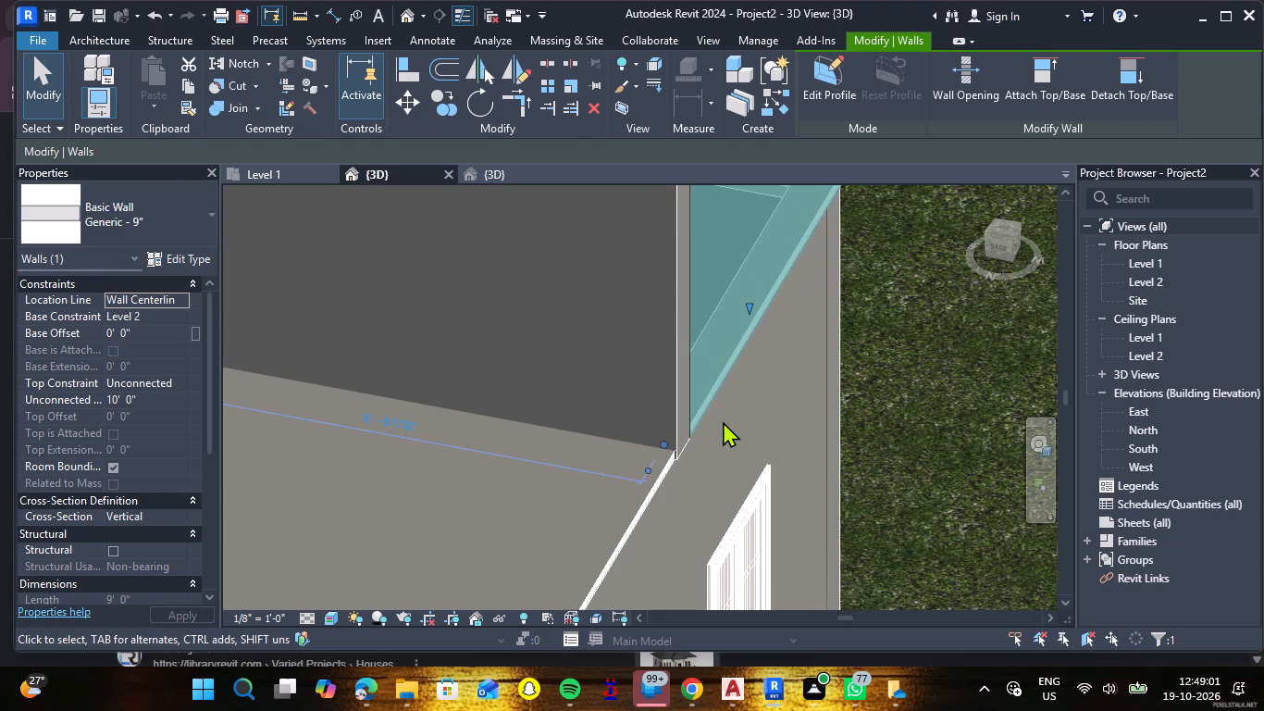
pyautogui.press('Right')
pyautogui.press('Left')
pyautogui.press('Escape')
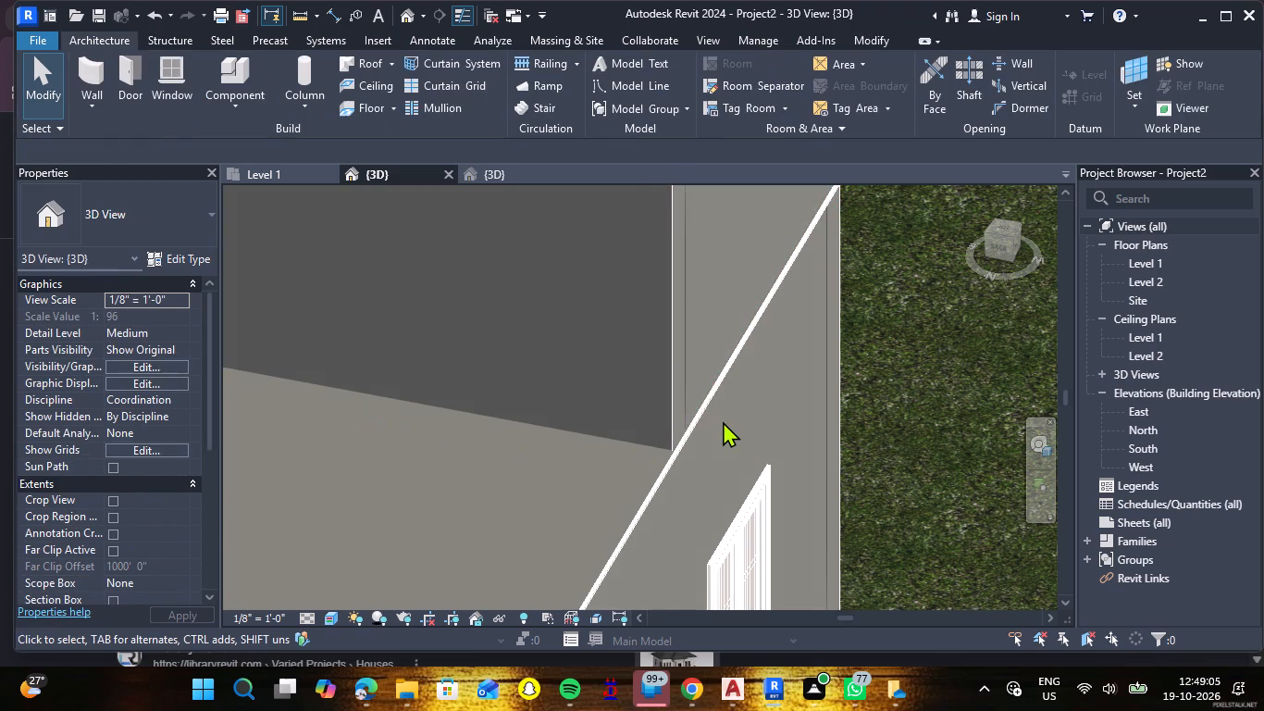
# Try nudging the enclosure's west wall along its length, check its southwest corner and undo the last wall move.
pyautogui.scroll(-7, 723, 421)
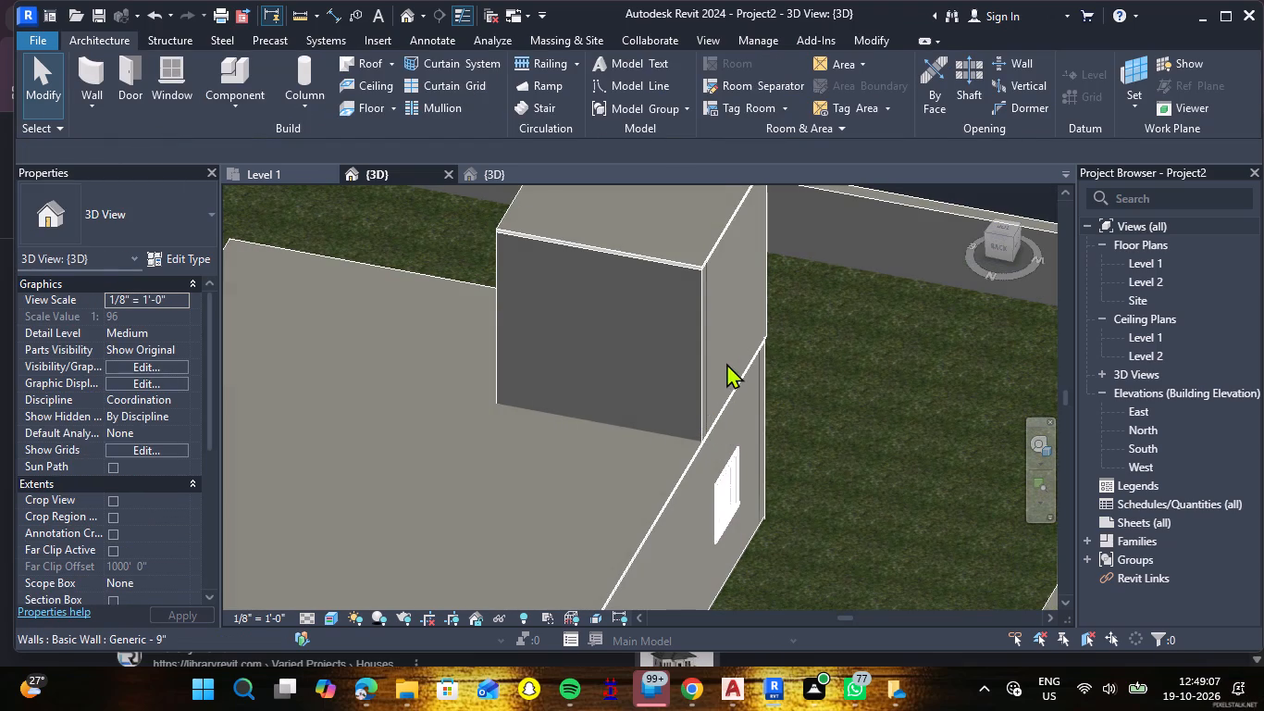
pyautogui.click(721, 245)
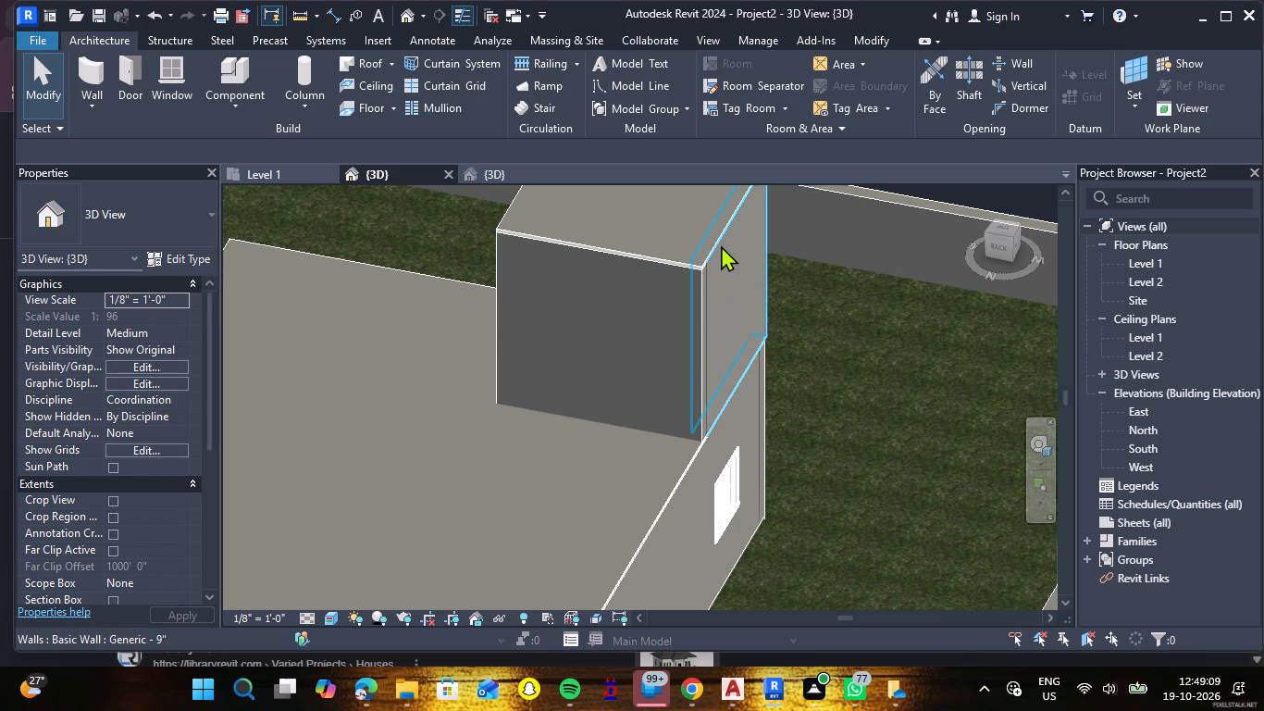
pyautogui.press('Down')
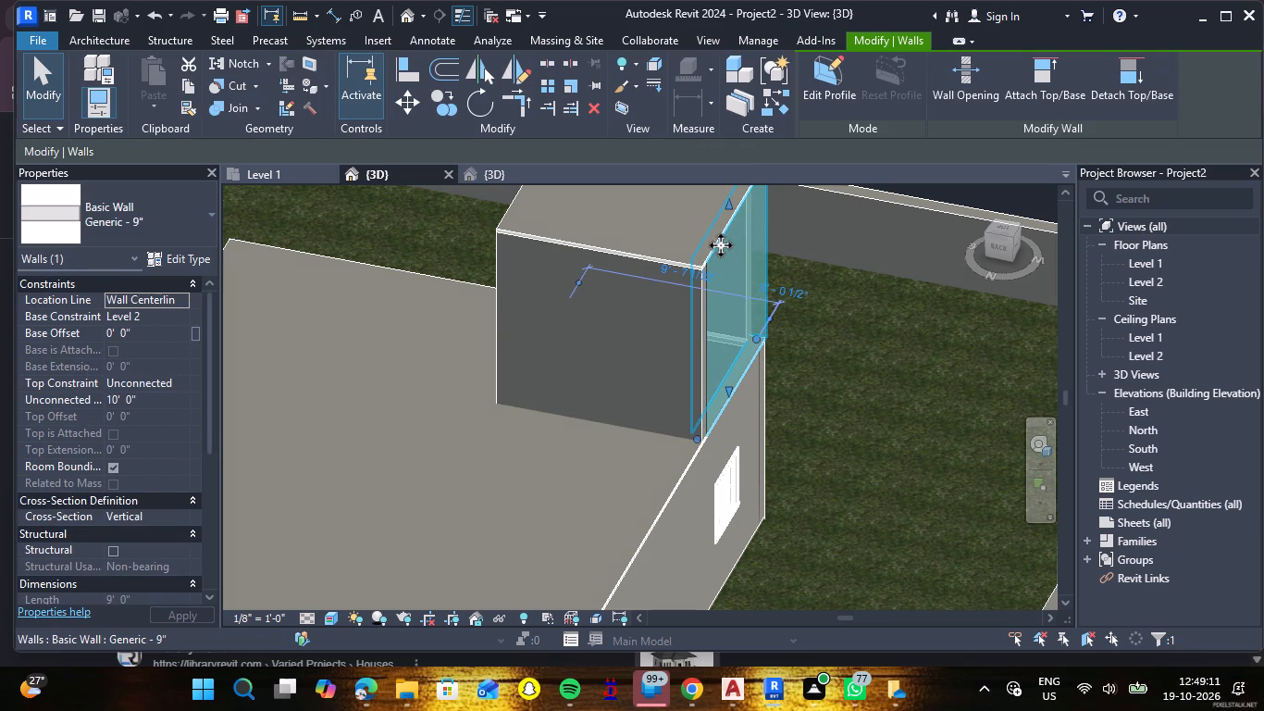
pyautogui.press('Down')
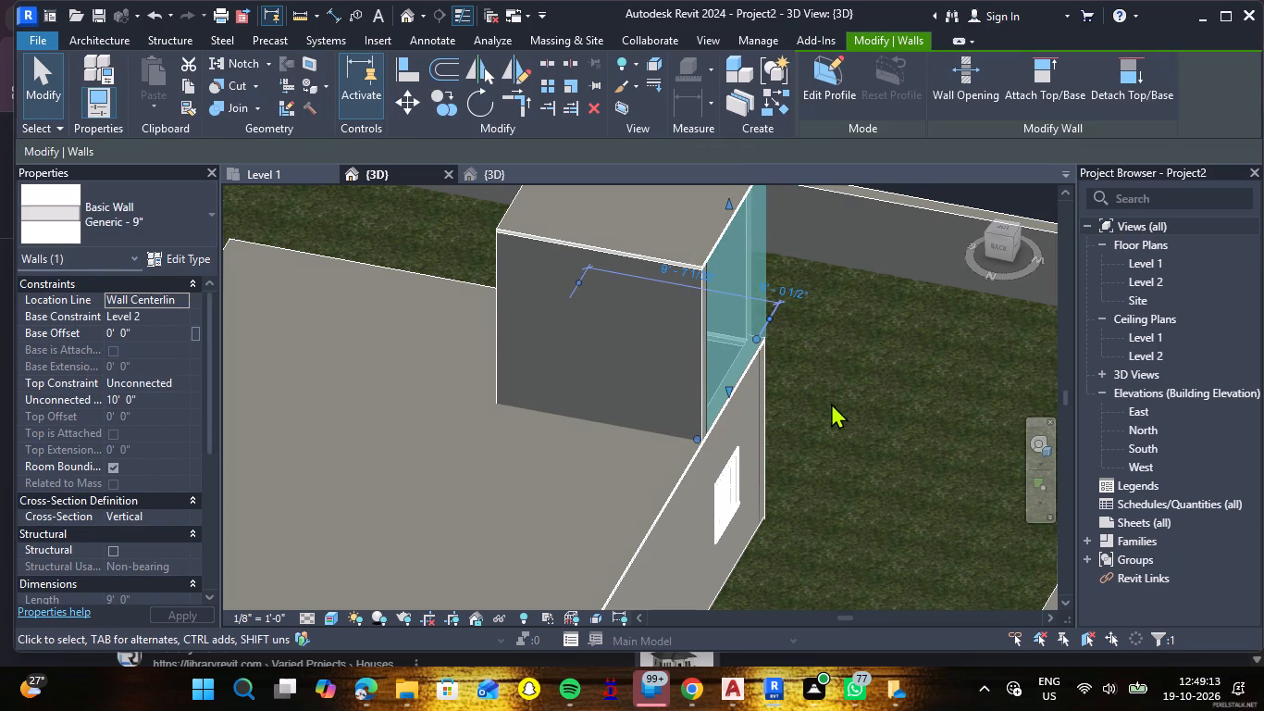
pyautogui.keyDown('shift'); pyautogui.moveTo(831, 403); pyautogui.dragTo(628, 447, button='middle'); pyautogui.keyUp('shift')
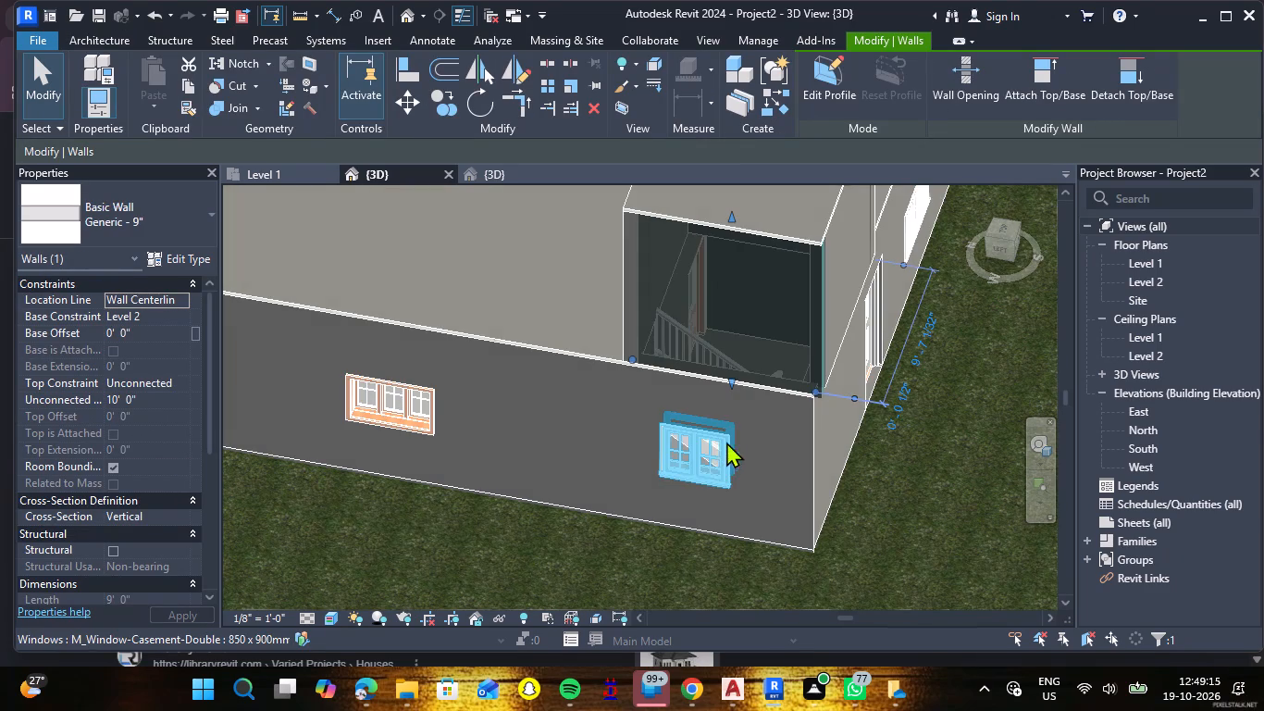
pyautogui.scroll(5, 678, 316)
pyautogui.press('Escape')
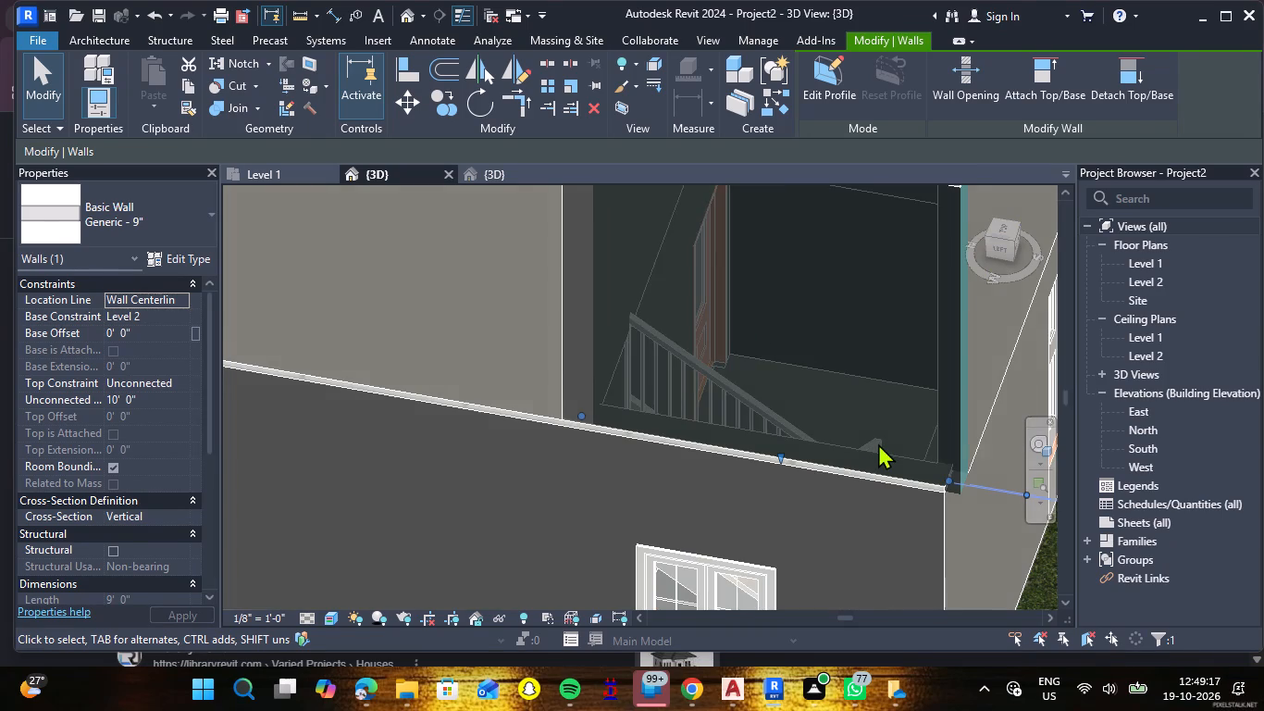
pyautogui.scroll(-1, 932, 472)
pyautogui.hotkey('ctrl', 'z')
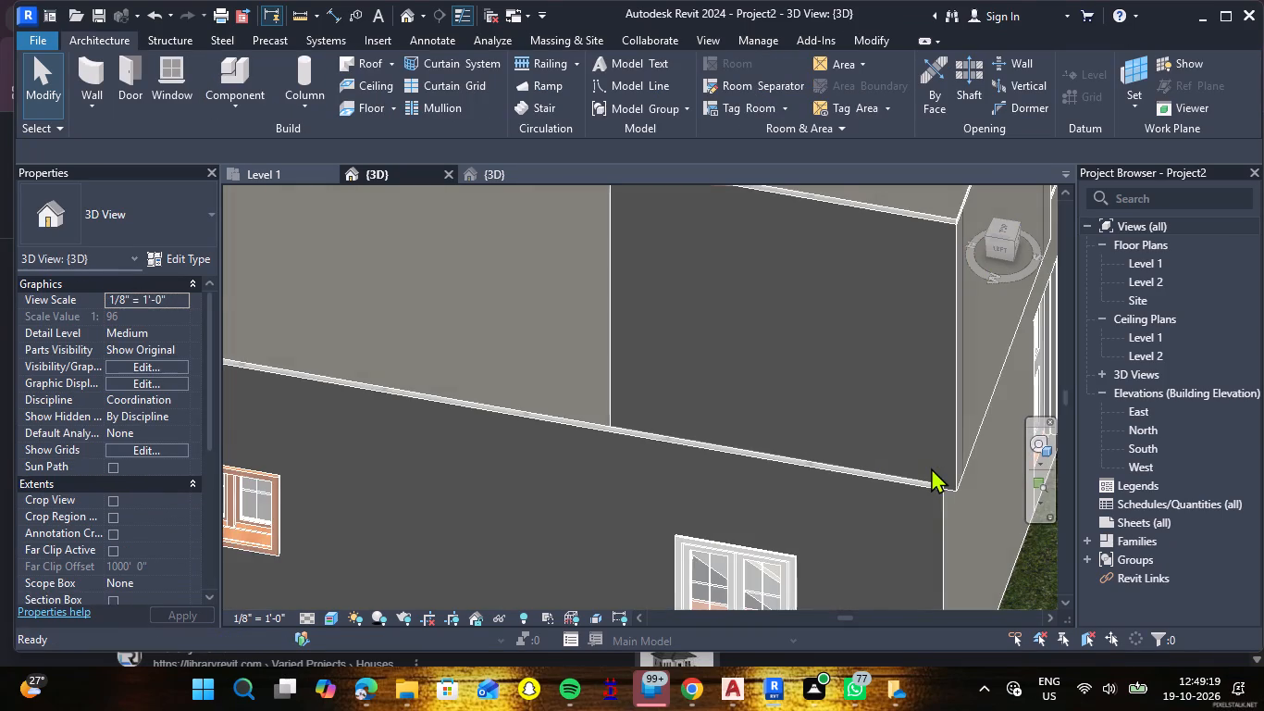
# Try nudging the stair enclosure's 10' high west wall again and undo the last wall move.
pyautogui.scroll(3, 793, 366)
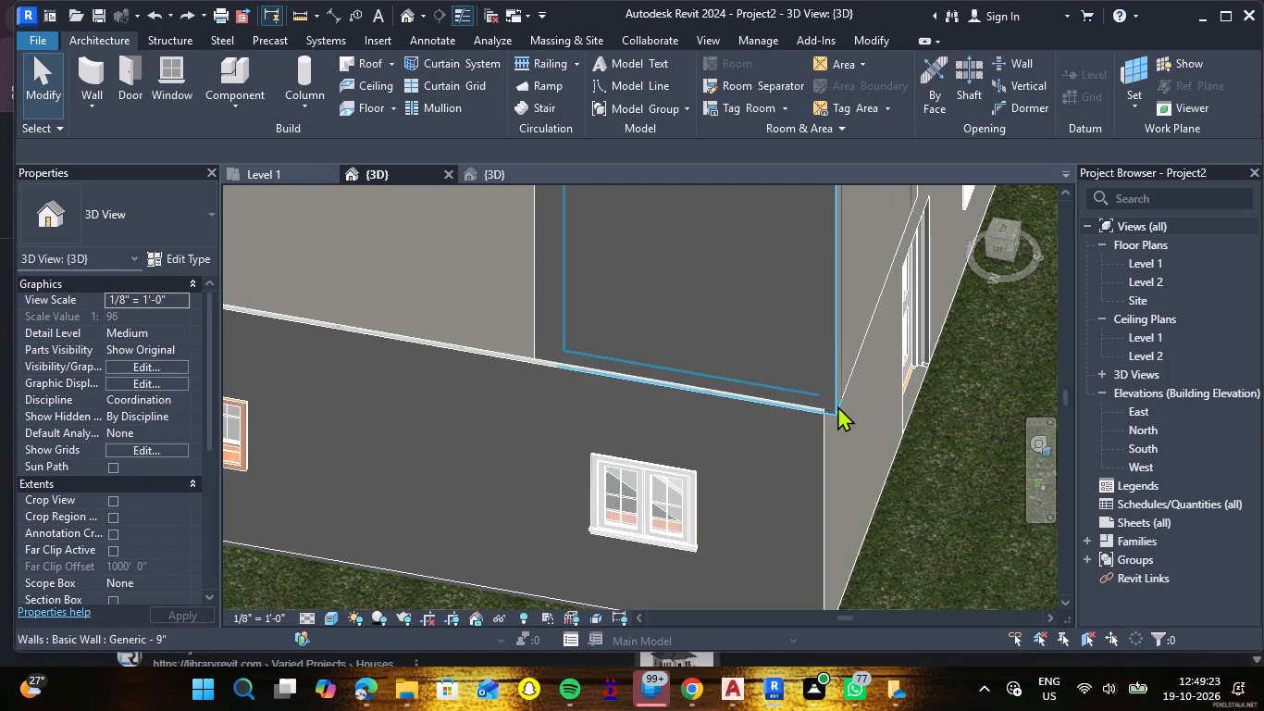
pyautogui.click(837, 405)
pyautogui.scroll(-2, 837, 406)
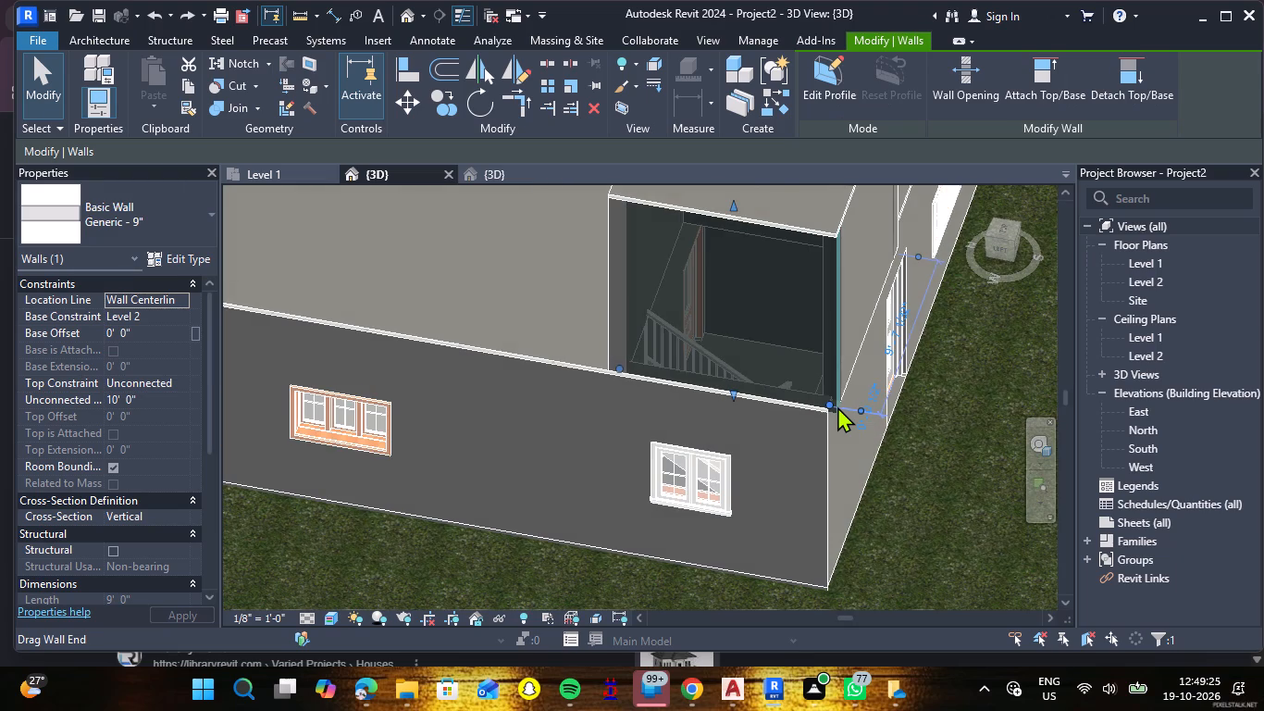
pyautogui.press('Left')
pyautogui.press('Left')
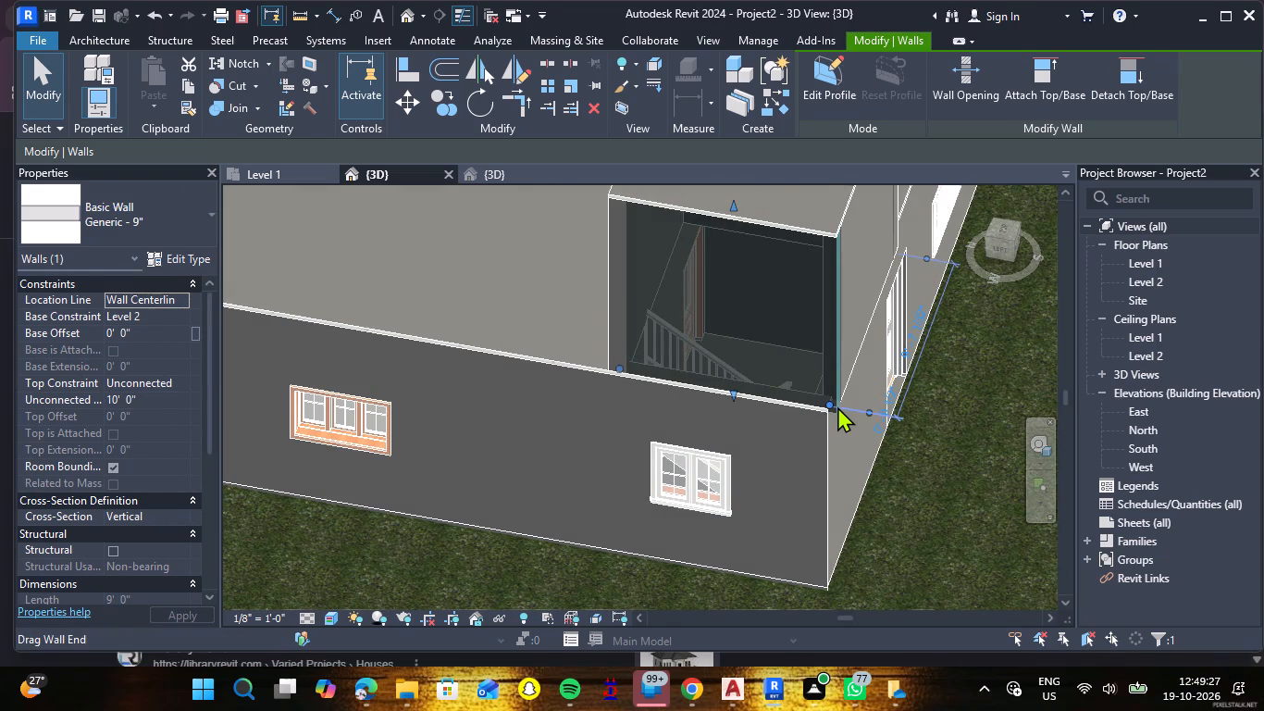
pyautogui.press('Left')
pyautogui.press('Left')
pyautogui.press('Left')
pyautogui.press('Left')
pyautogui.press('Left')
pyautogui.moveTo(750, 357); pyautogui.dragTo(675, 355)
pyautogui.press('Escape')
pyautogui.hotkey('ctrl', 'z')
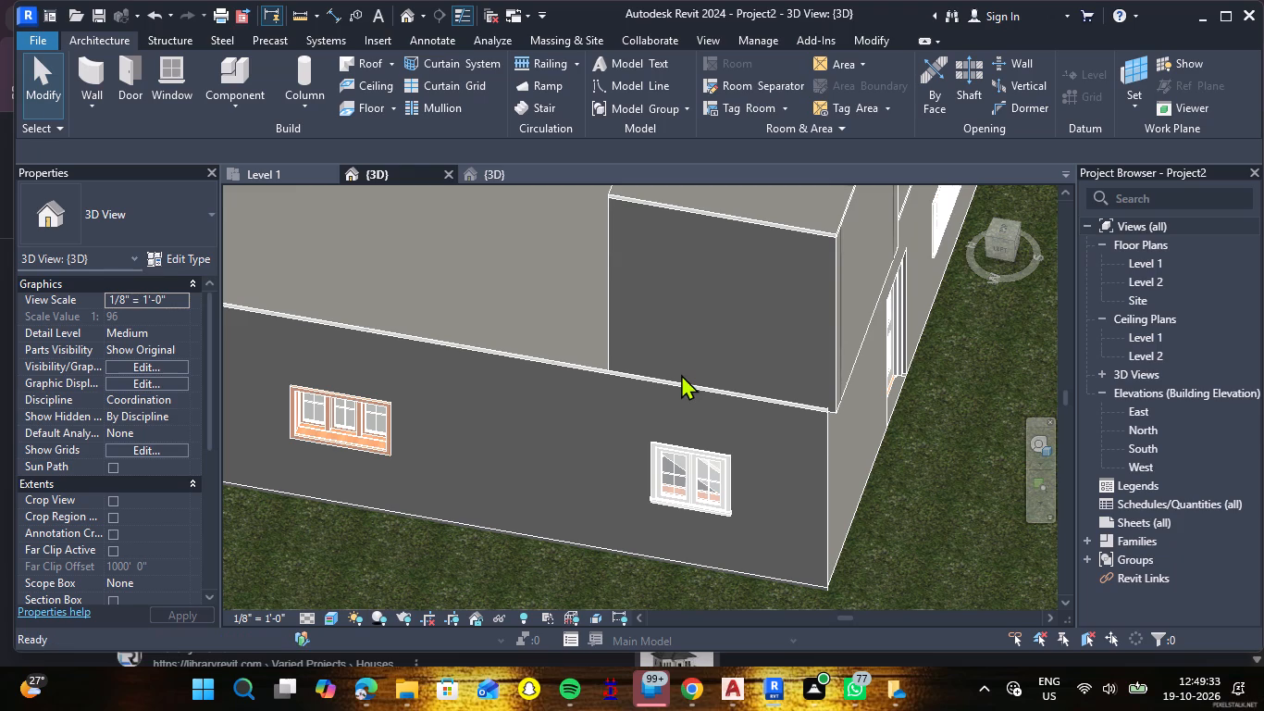
# Examine the stair enclosure from several angles, checking how its south and west walls line up with the house walls below.
pyautogui.scroll(-5, 681, 378)
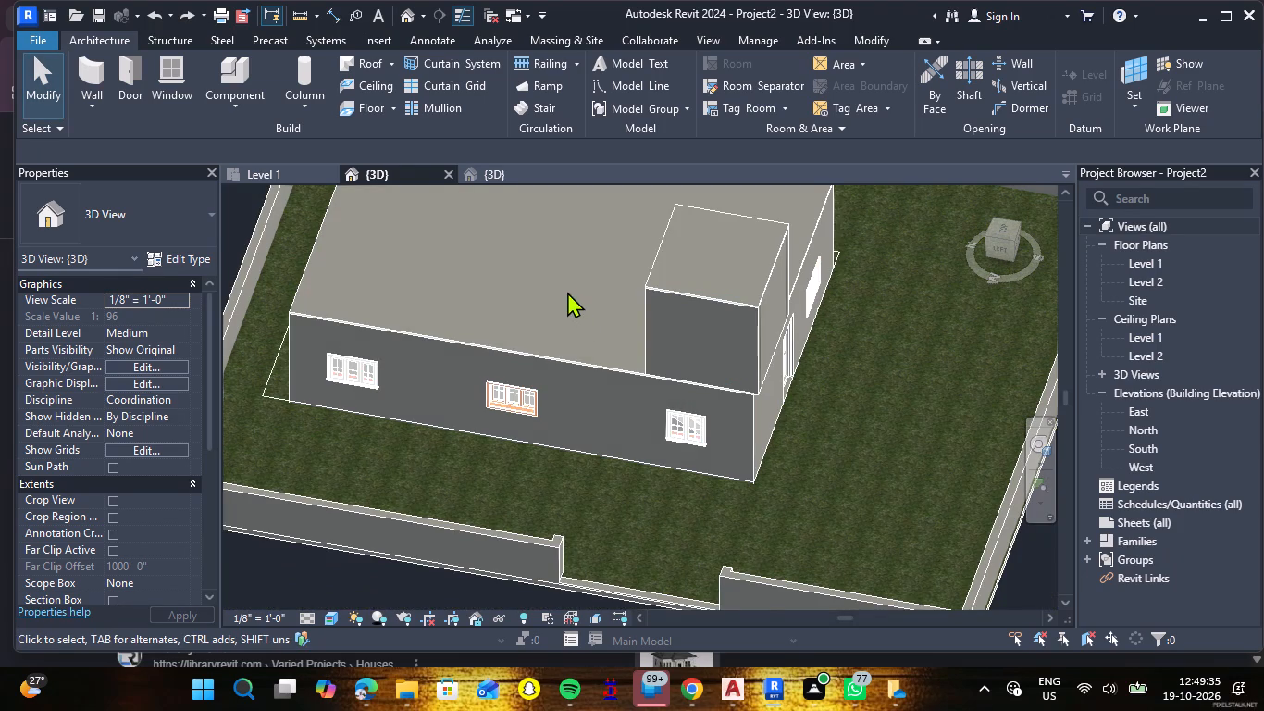
pyautogui.keyDown('ctrl'); pyautogui.moveTo(978, 504); pyautogui.dragTo(879, 410, button='middle'); pyautogui.keyUp('ctrl')
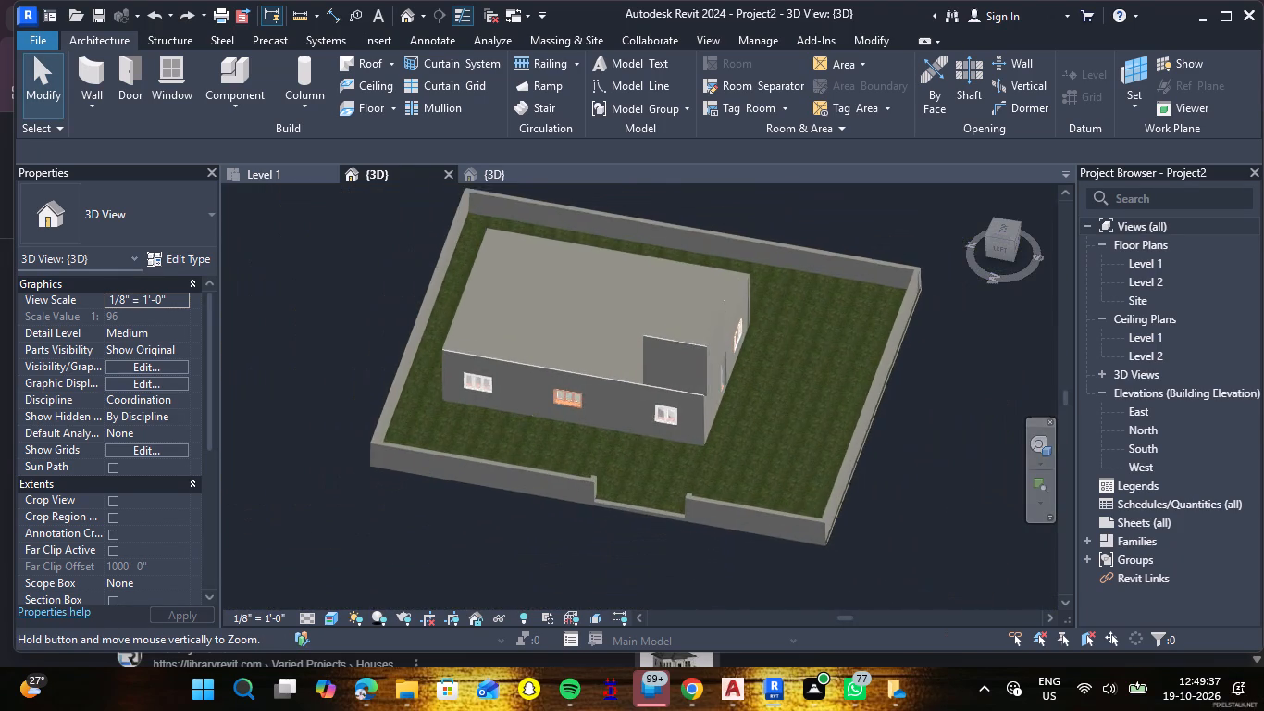
pyautogui.keyDown('ctrl'); pyautogui.moveTo(879, 410); pyautogui.dragTo(879, 435, button='middle'); pyautogui.keyUp('ctrl')
pyautogui.keyDown('ctrl'); pyautogui.middleClick(808, 440); pyautogui.keyUp('ctrl')
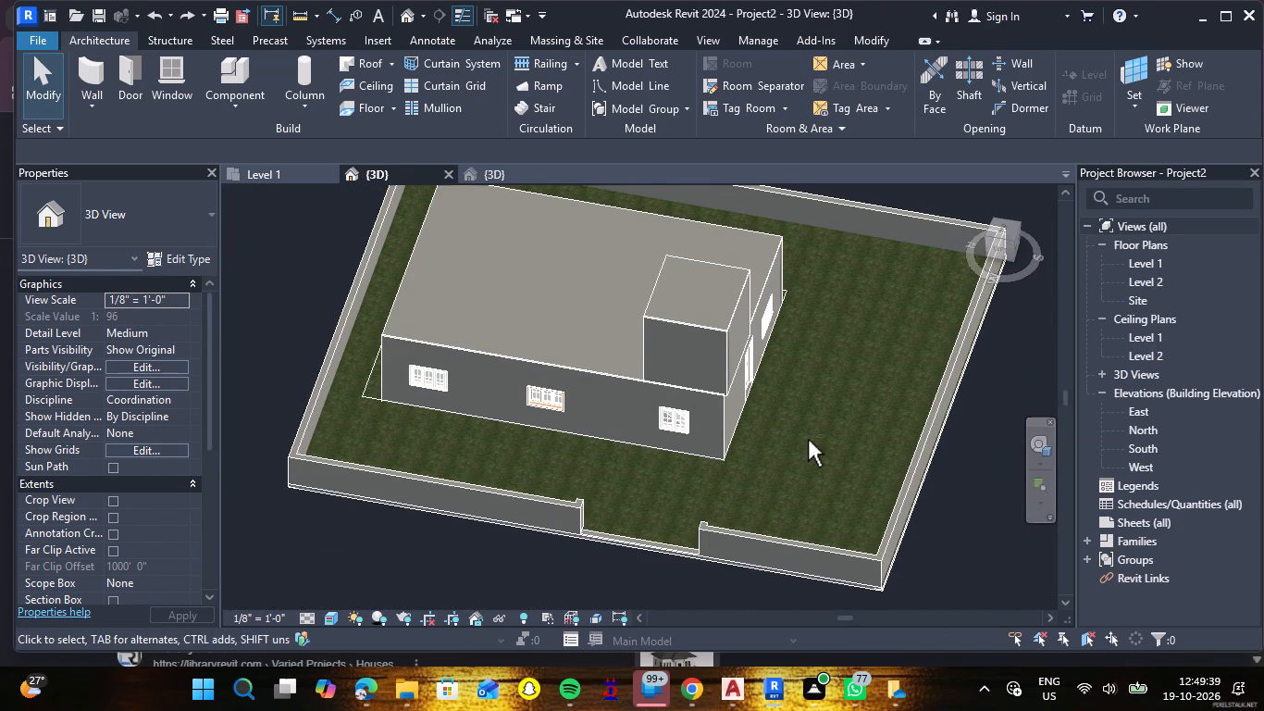
pyautogui.keyDown('shift'); pyautogui.moveTo(808, 440); pyautogui.dragTo(717, 243, button='middle'); pyautogui.keyUp('shift')
pyautogui.scroll(10, 723, 386)
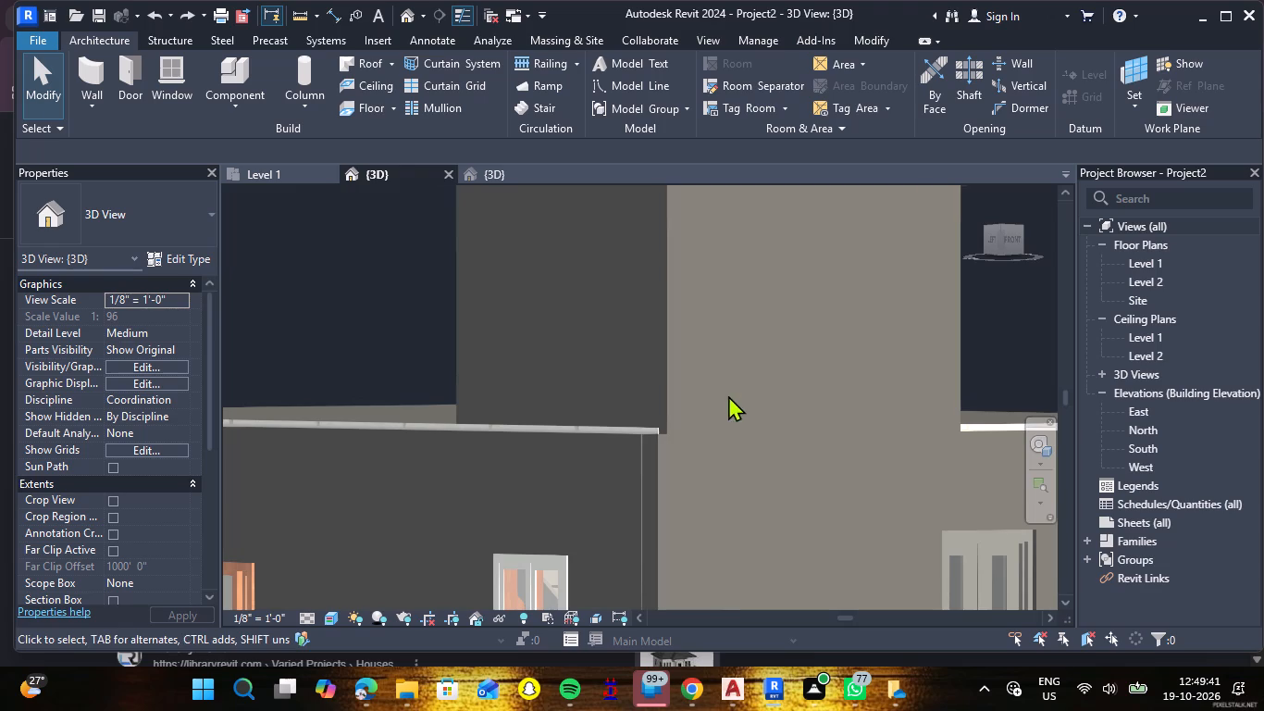
pyautogui.scroll(5, 740, 462)
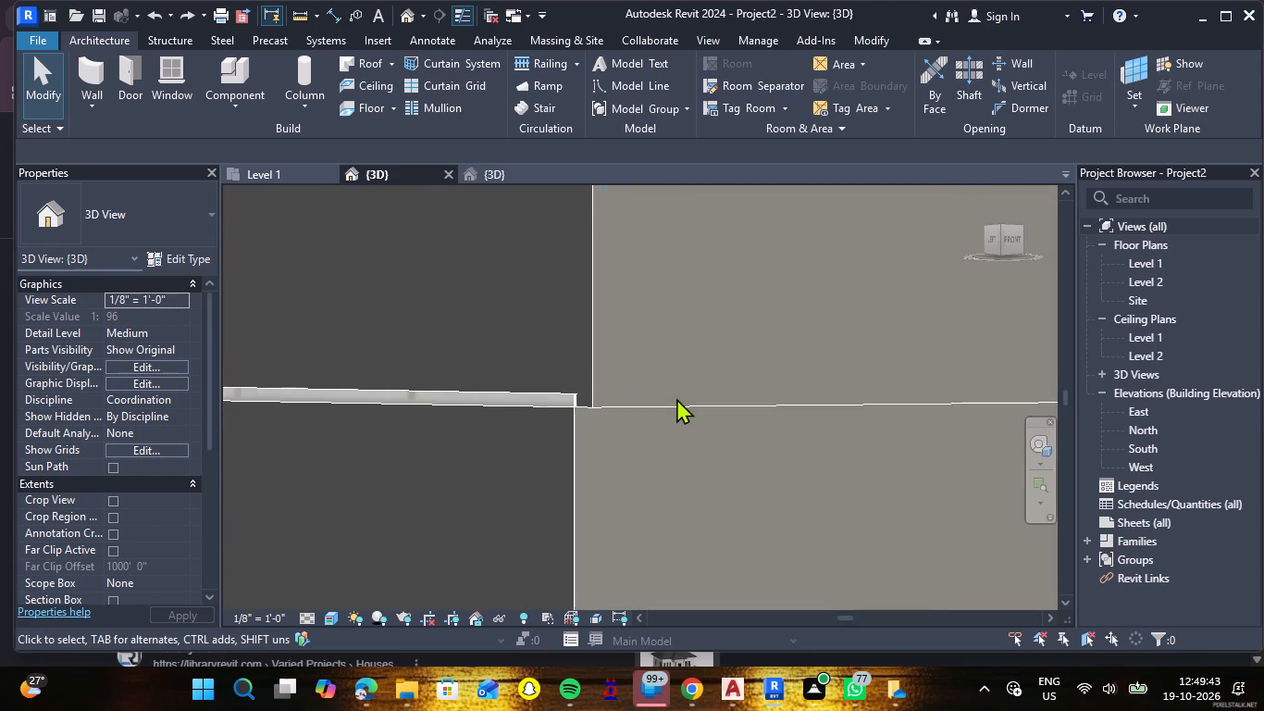
pyautogui.click(668, 404)
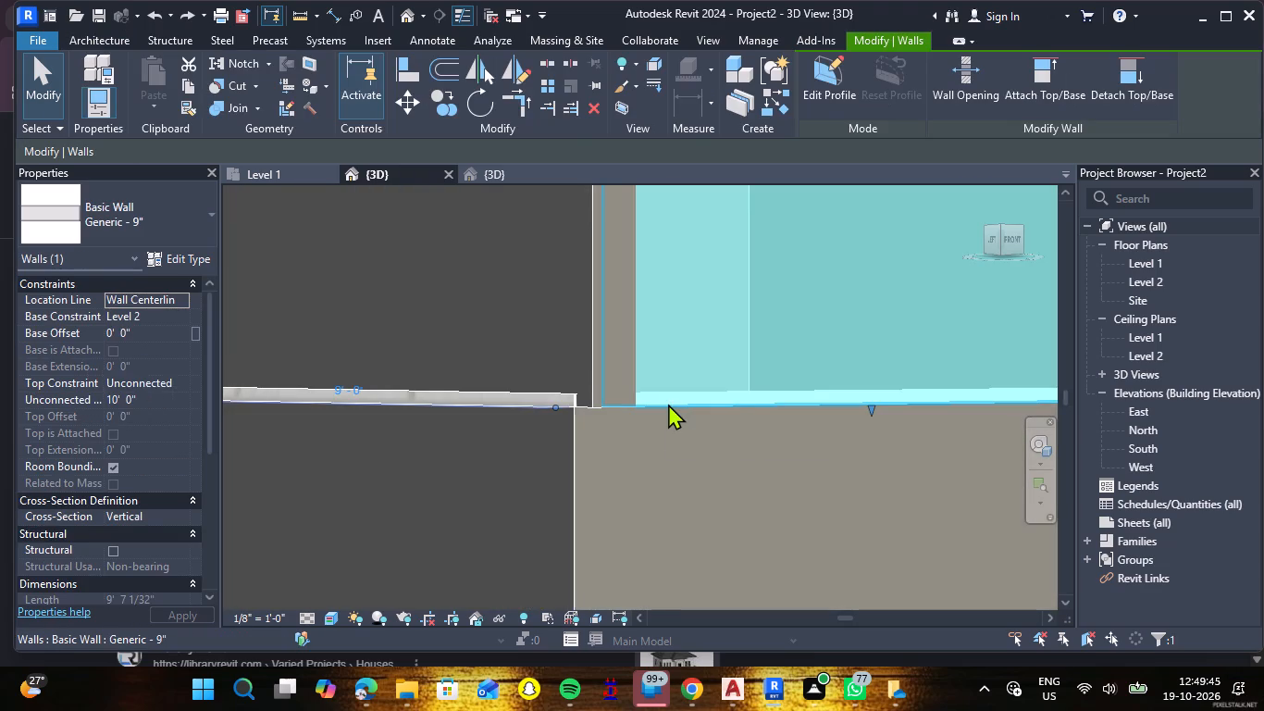
pyautogui.scroll(-4, 668, 404)
pyautogui.scroll(-5, 812, 469)
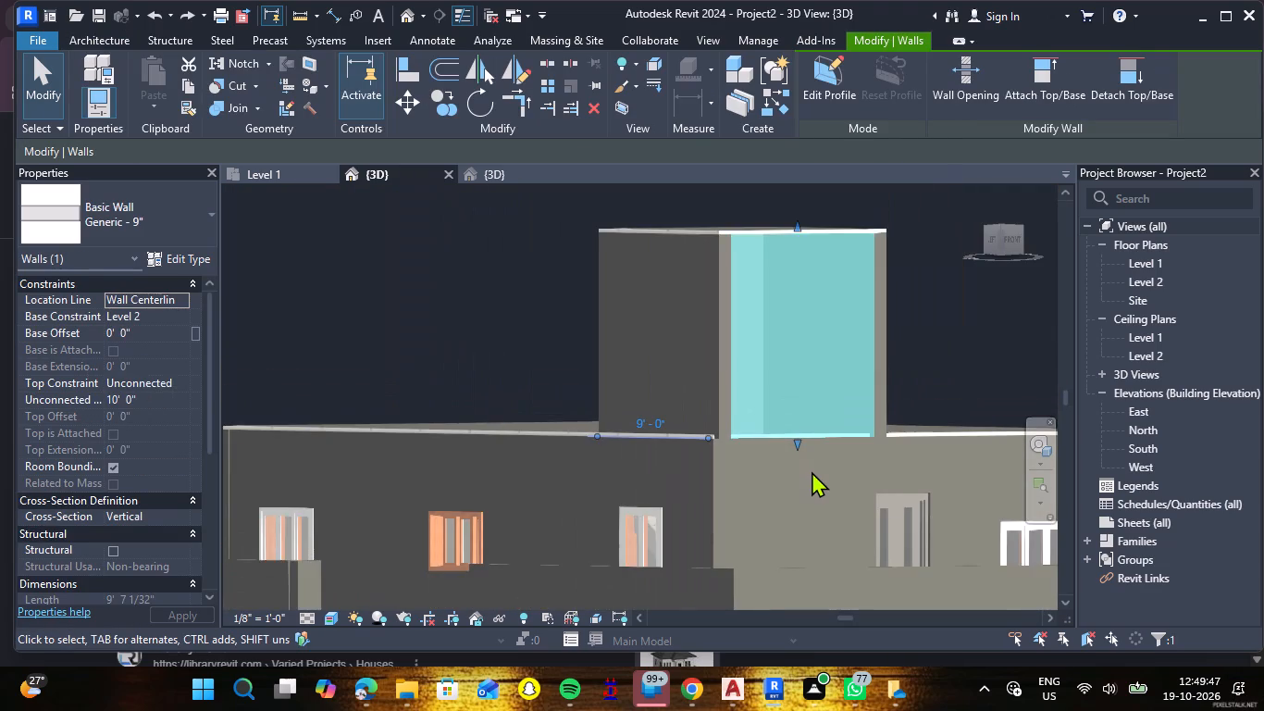
pyautogui.press('Escape')
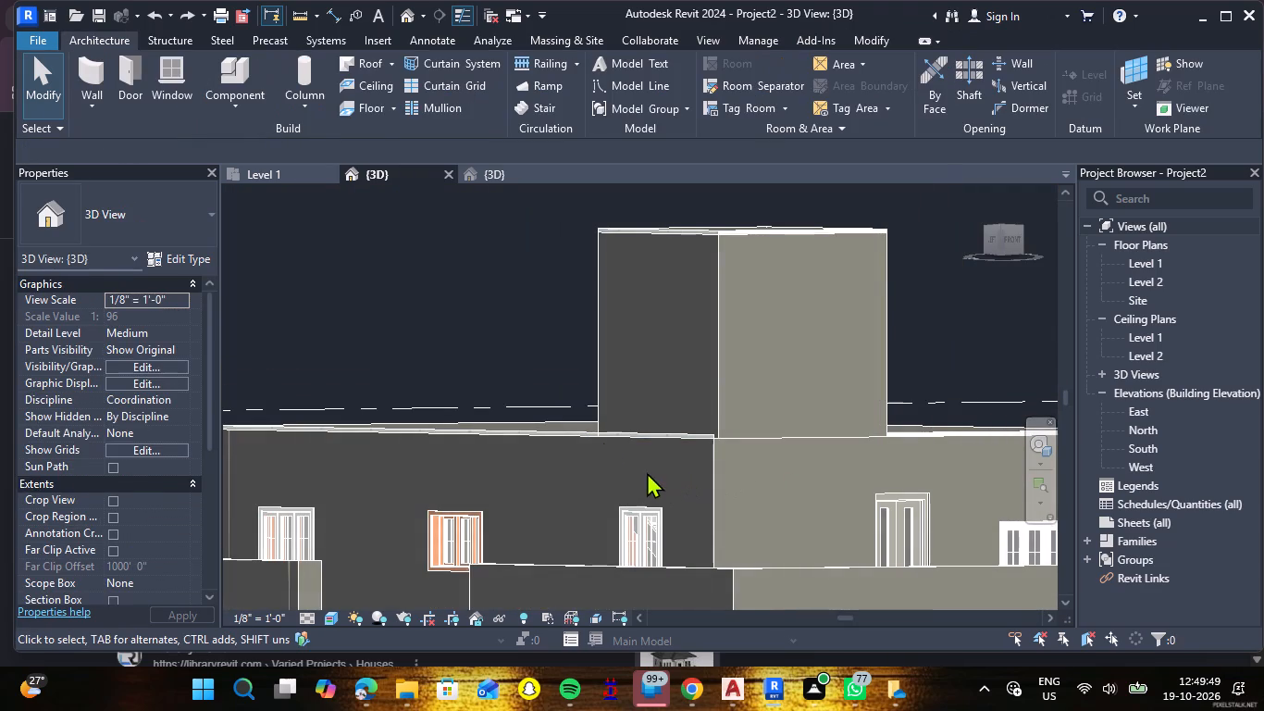
pyautogui.keyDown('shift'); pyautogui.moveTo(582, 429); pyautogui.dragTo(737, 482, button='middle'); pyautogui.keyUp('shift')
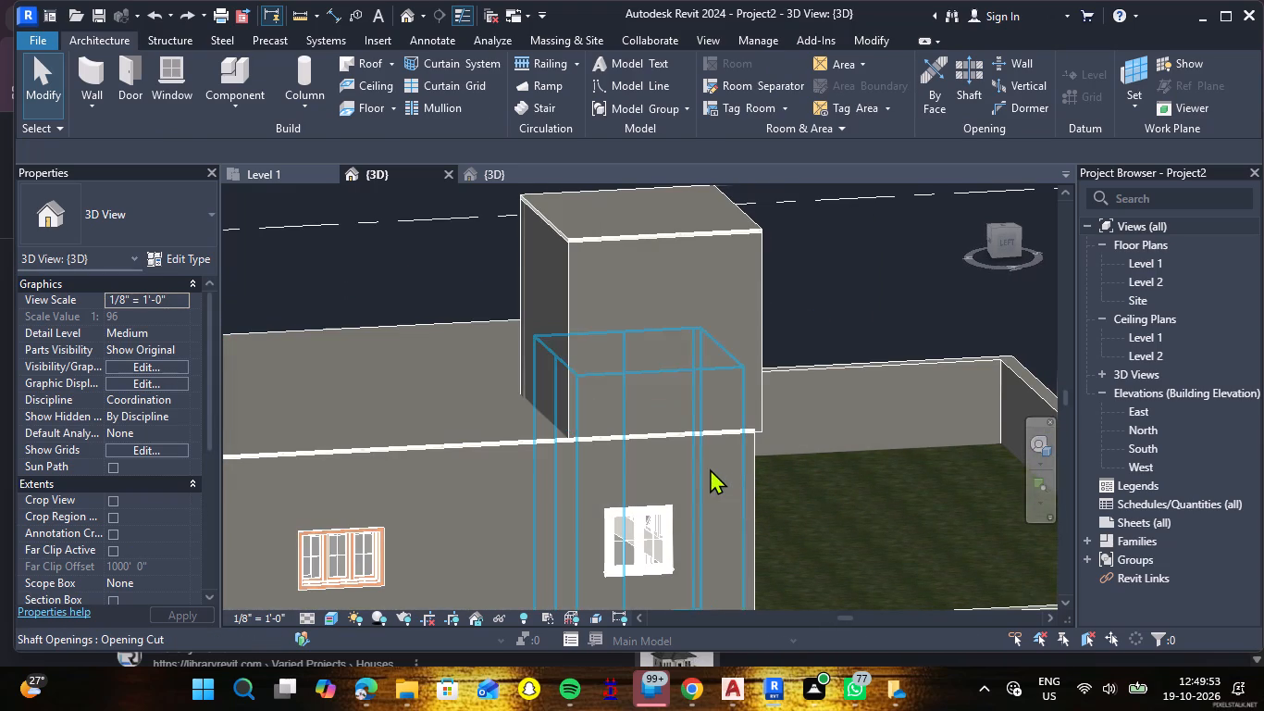
pyautogui.keyDown('shift'); pyautogui.moveTo(819, 404); pyautogui.dragTo(768, 443, button='middle'); pyautogui.keyUp('shift')
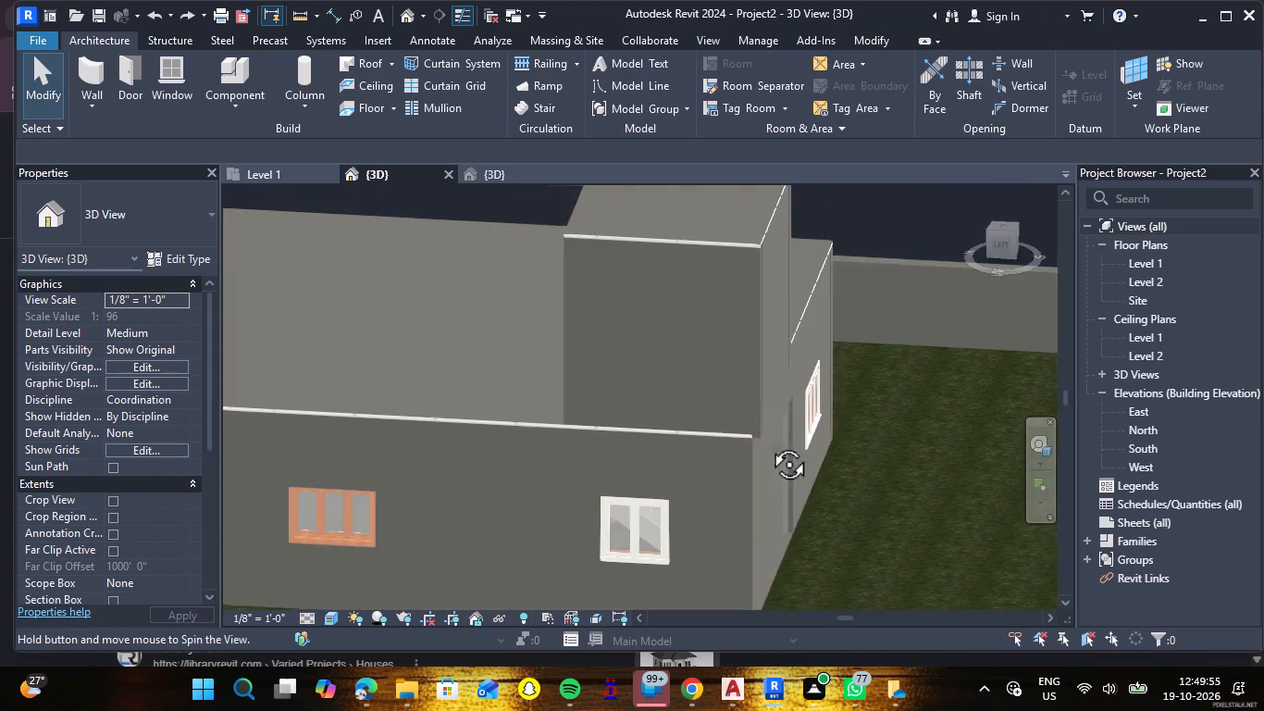
pyautogui.keyDown('shift'); pyautogui.moveTo(768, 443); pyautogui.dragTo(691, 377, button='middle'); pyautogui.keyUp('shift')
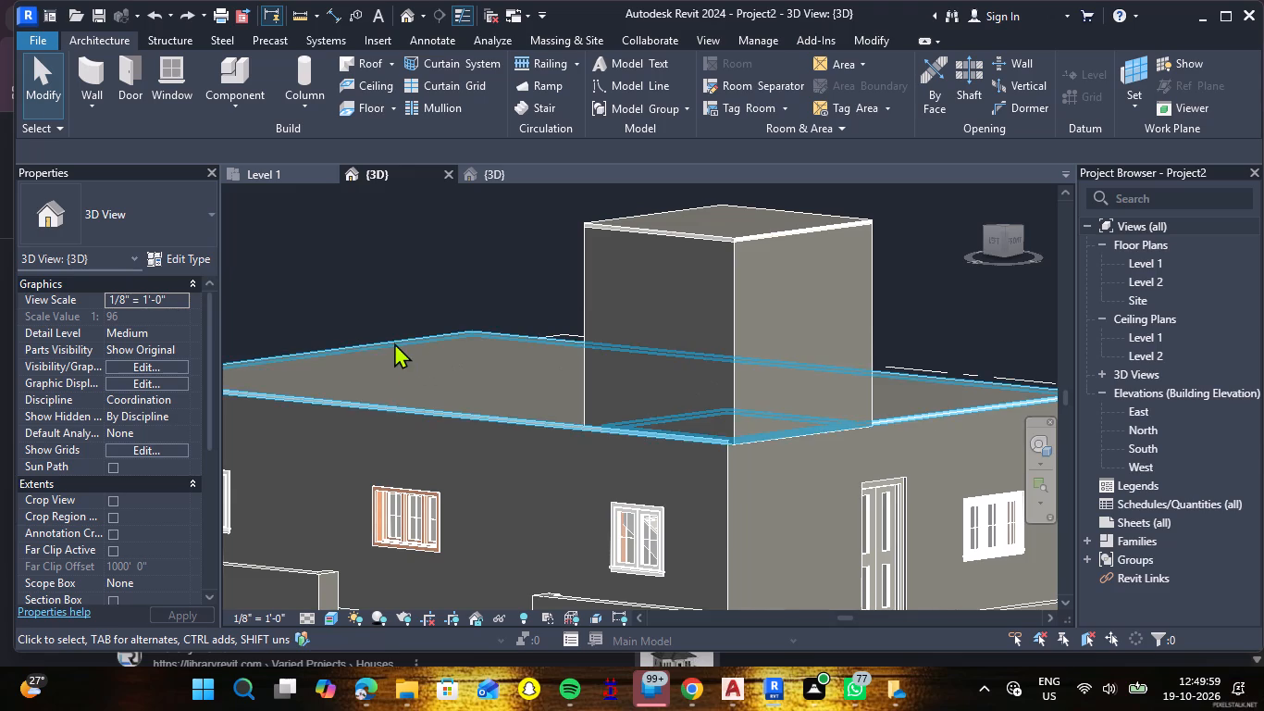
# Place an M_Door-Interior-Single-Flush_Panel-Wood door in the stair enclosure's north wall, about 2'-6" from its west end.
pyautogui.moveTo(394, 343); pyautogui.dragTo(624, 373, button='middle')
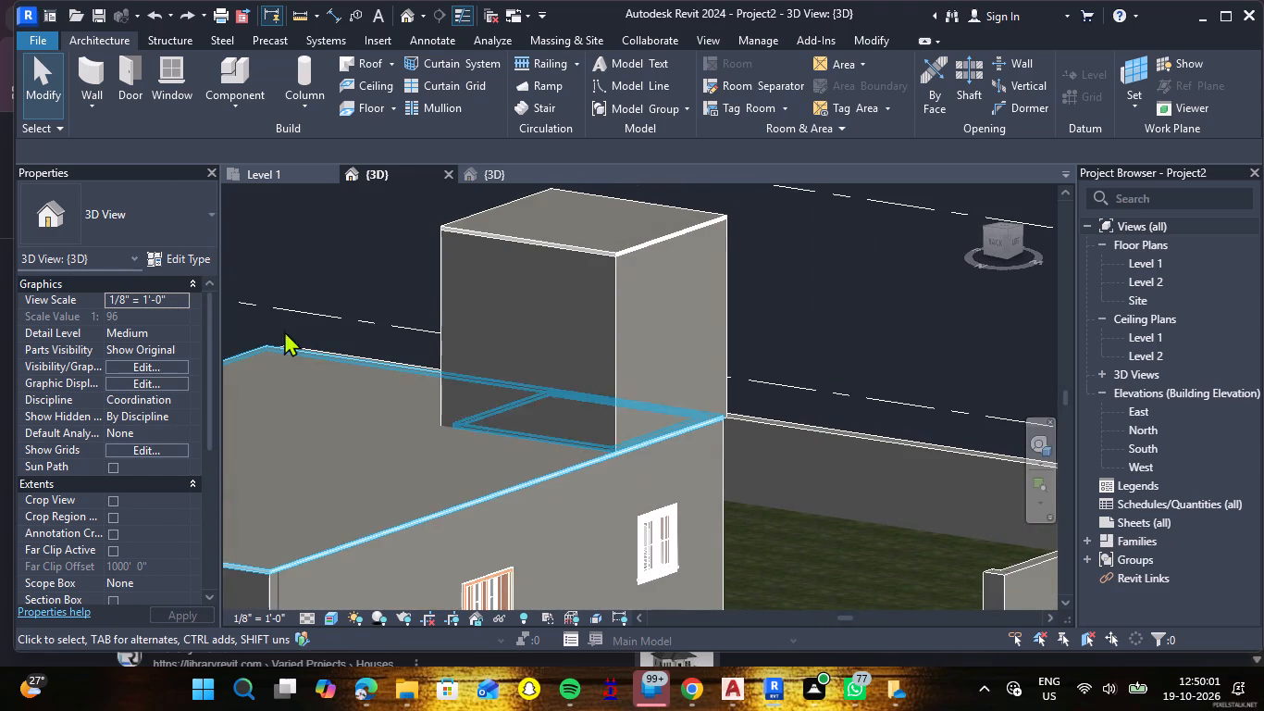
pyautogui.click(145, 76)
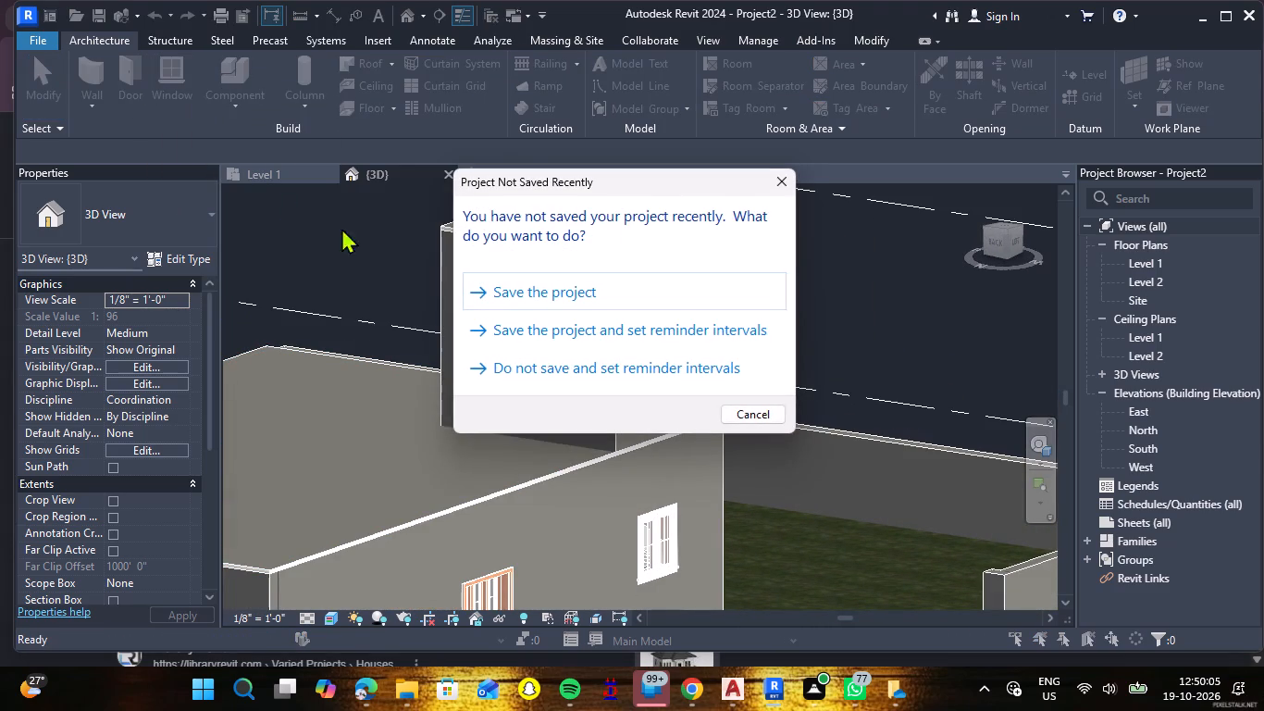
pyautogui.click(794, 174)
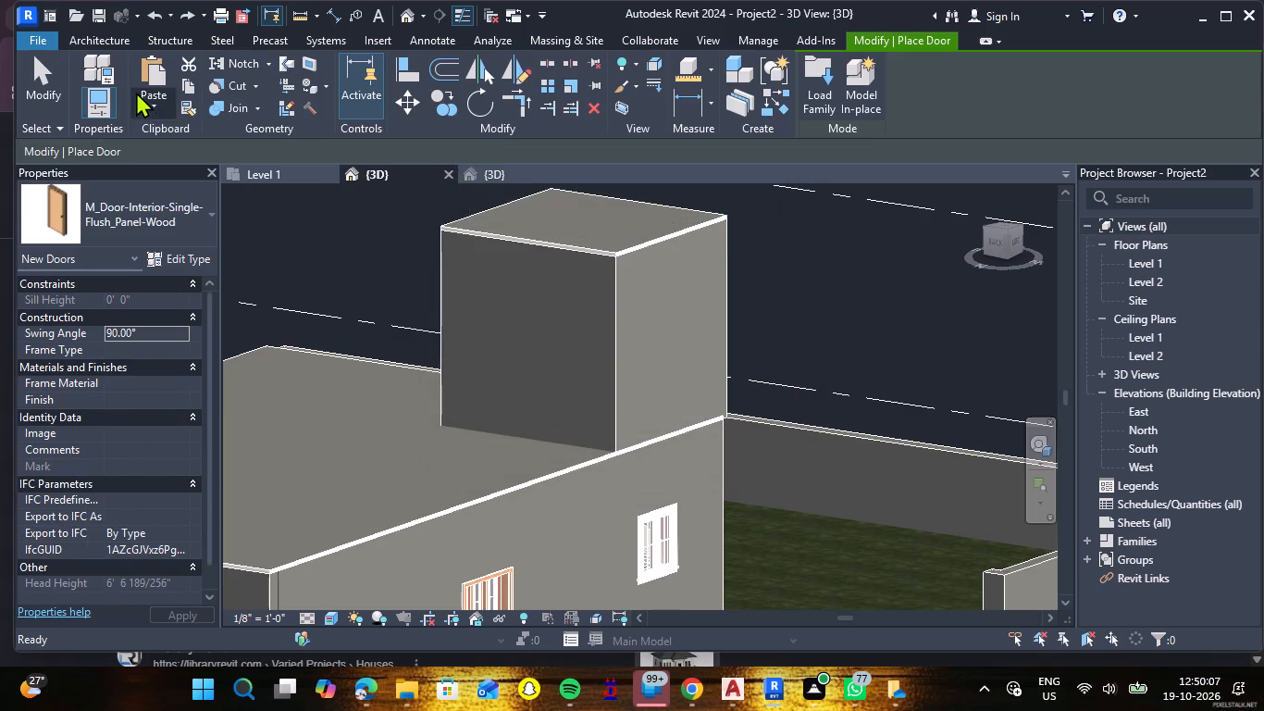
pyautogui.click(209, 215)
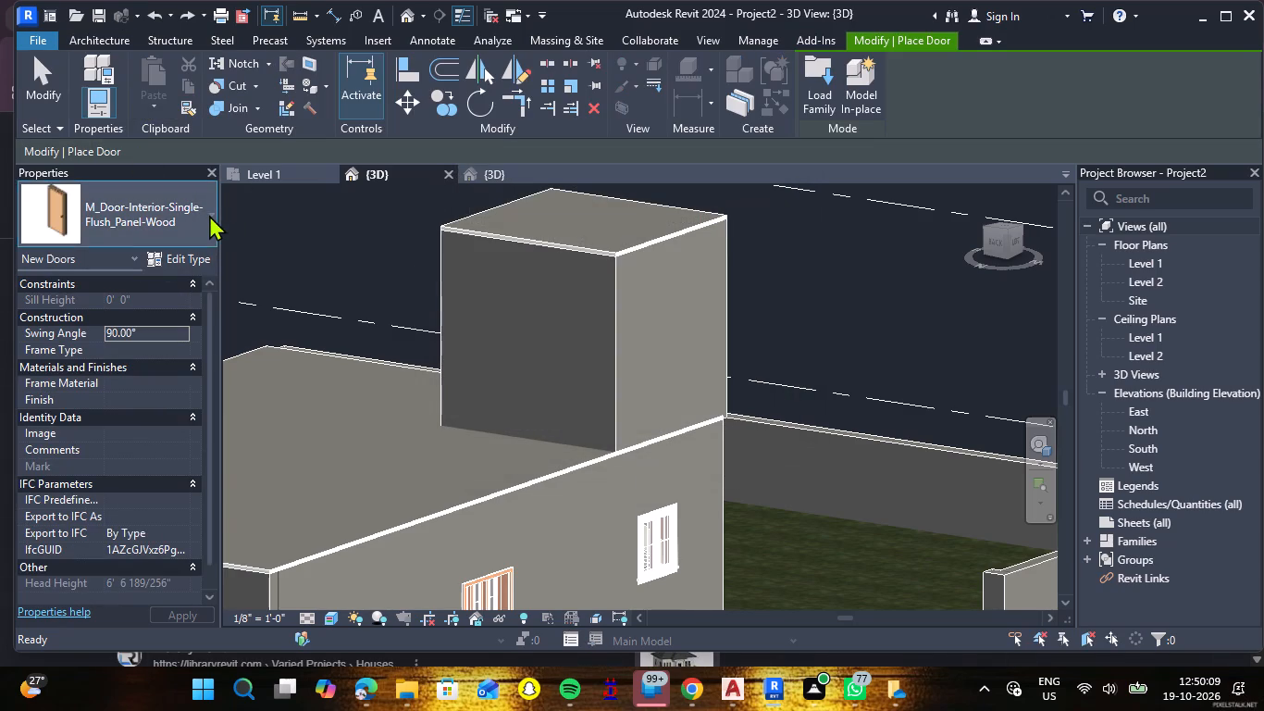
pyautogui.scroll(3, 184, 350)
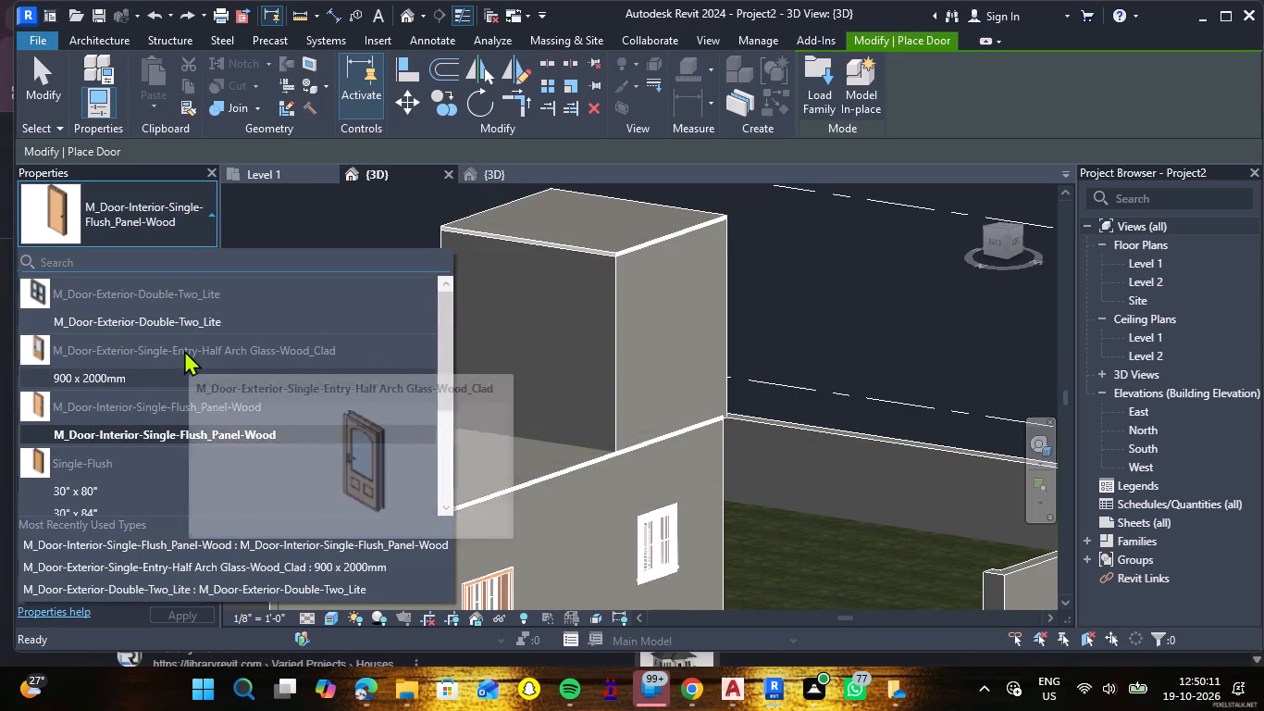
pyautogui.click(153, 406)
pyautogui.click(192, 428)
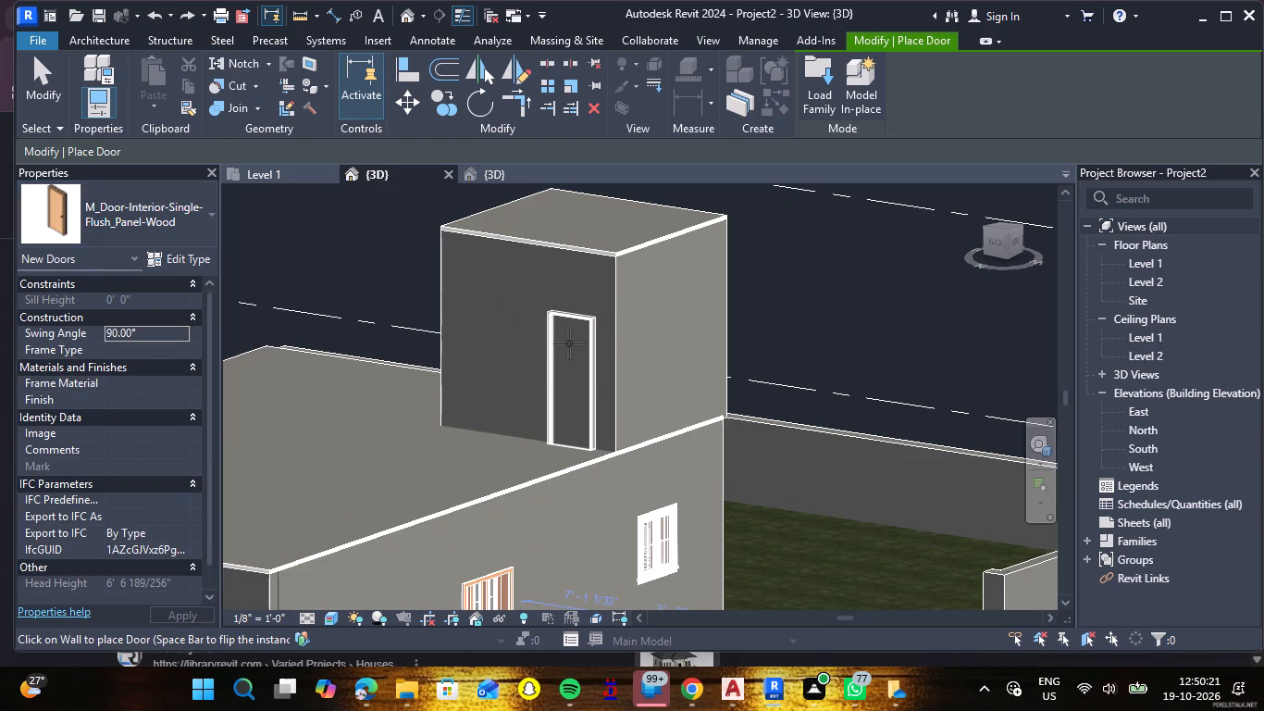
pyautogui.click(569, 343)
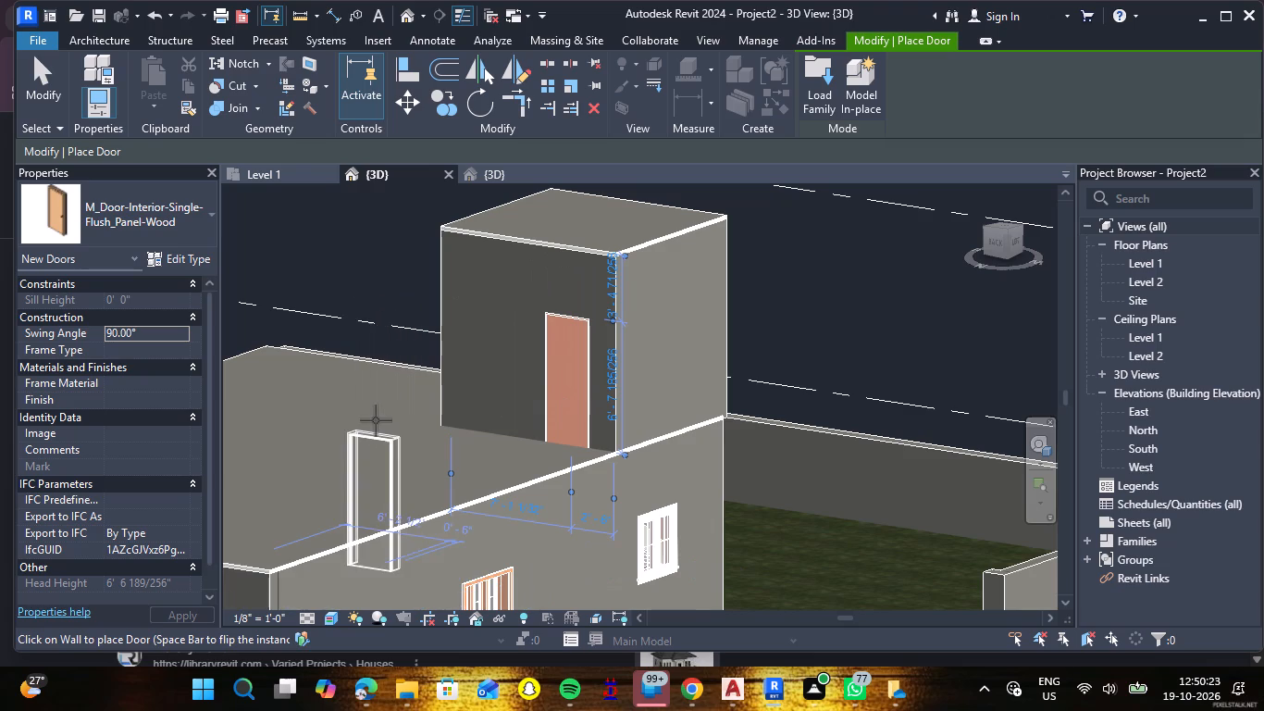
pyautogui.press('Escape')
pyautogui.press('Escape')
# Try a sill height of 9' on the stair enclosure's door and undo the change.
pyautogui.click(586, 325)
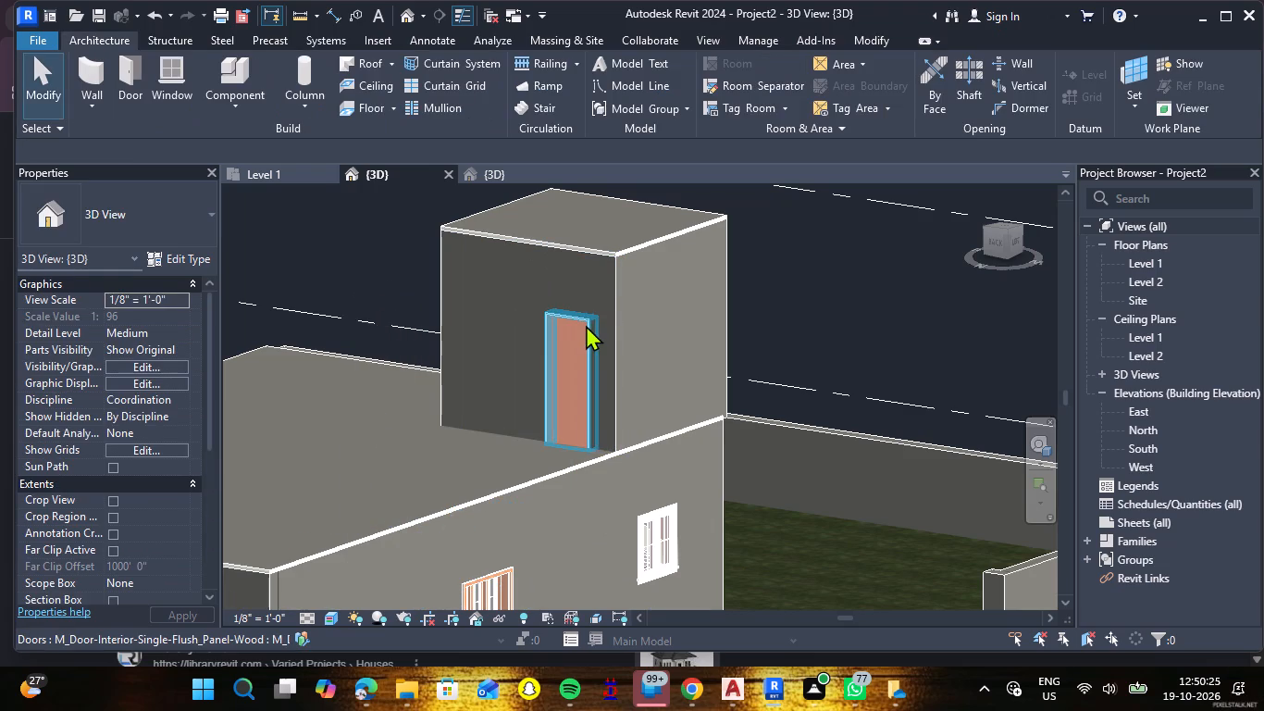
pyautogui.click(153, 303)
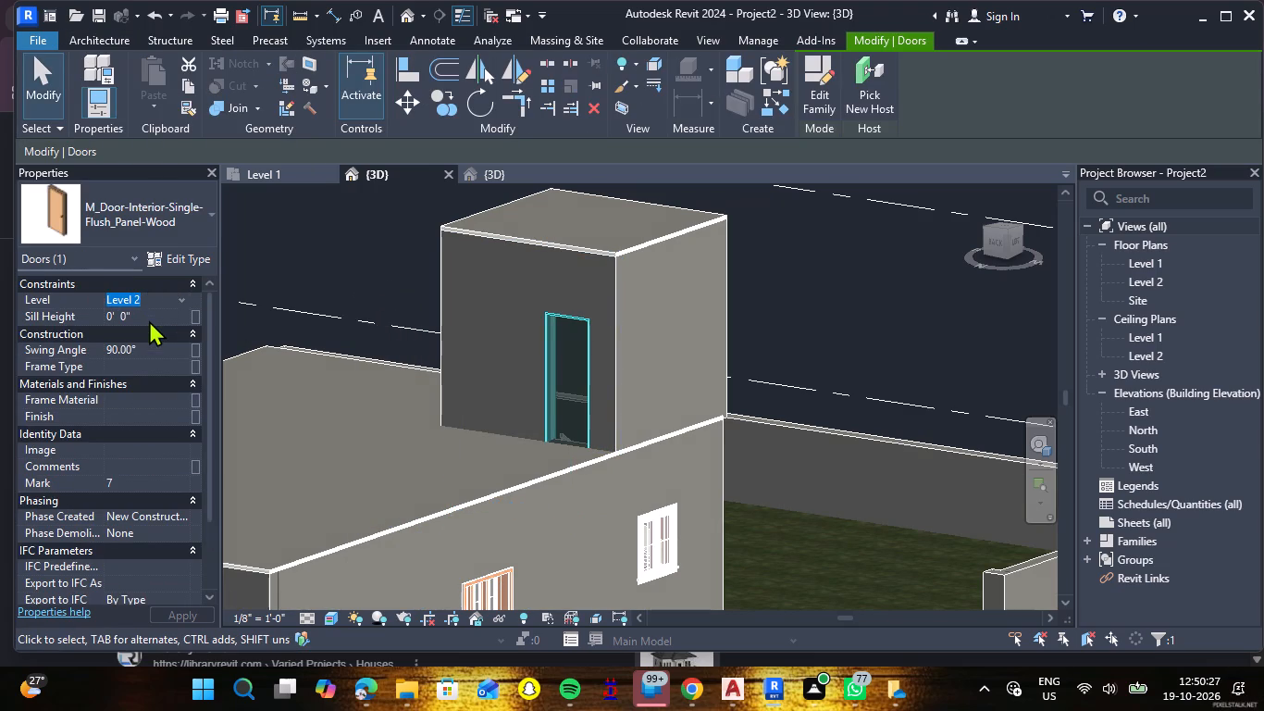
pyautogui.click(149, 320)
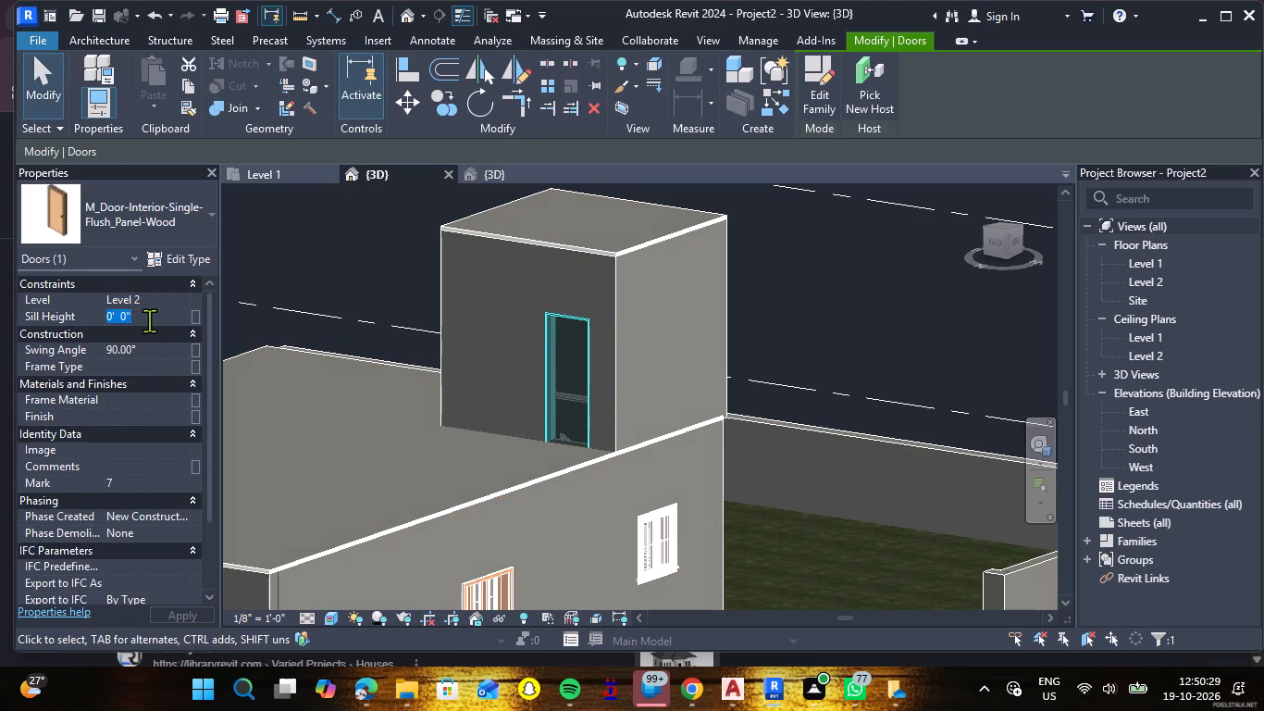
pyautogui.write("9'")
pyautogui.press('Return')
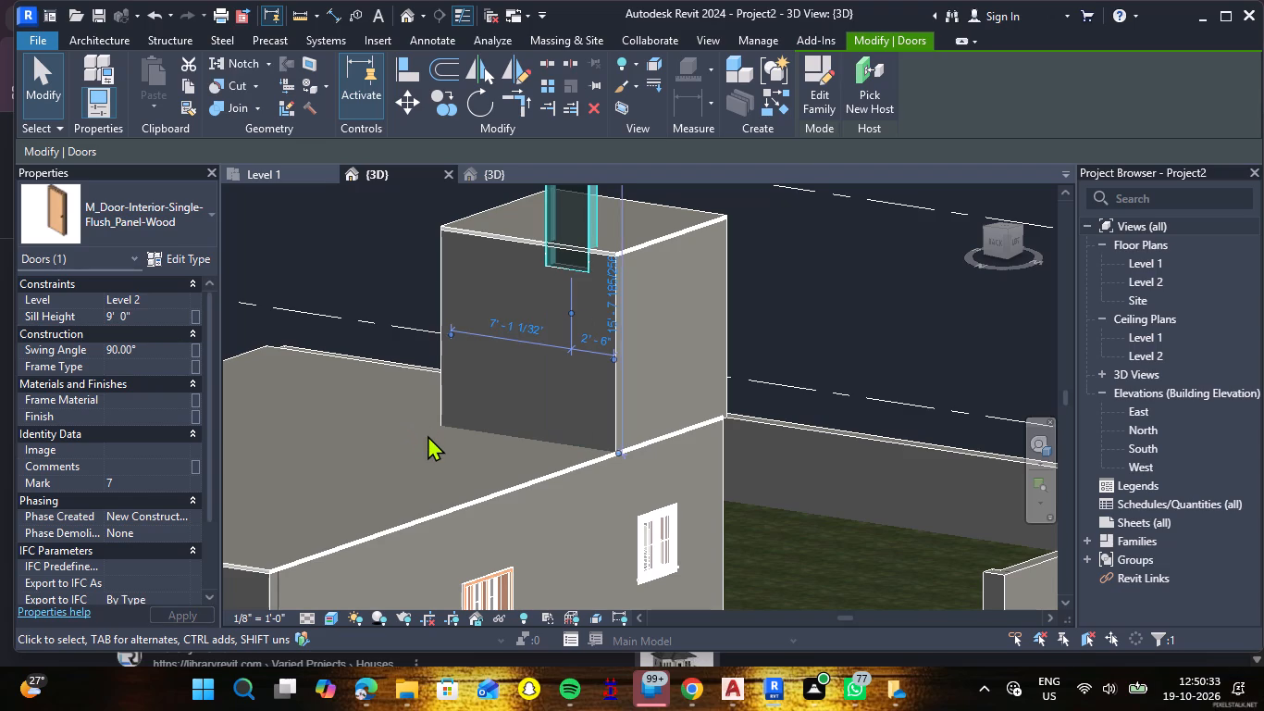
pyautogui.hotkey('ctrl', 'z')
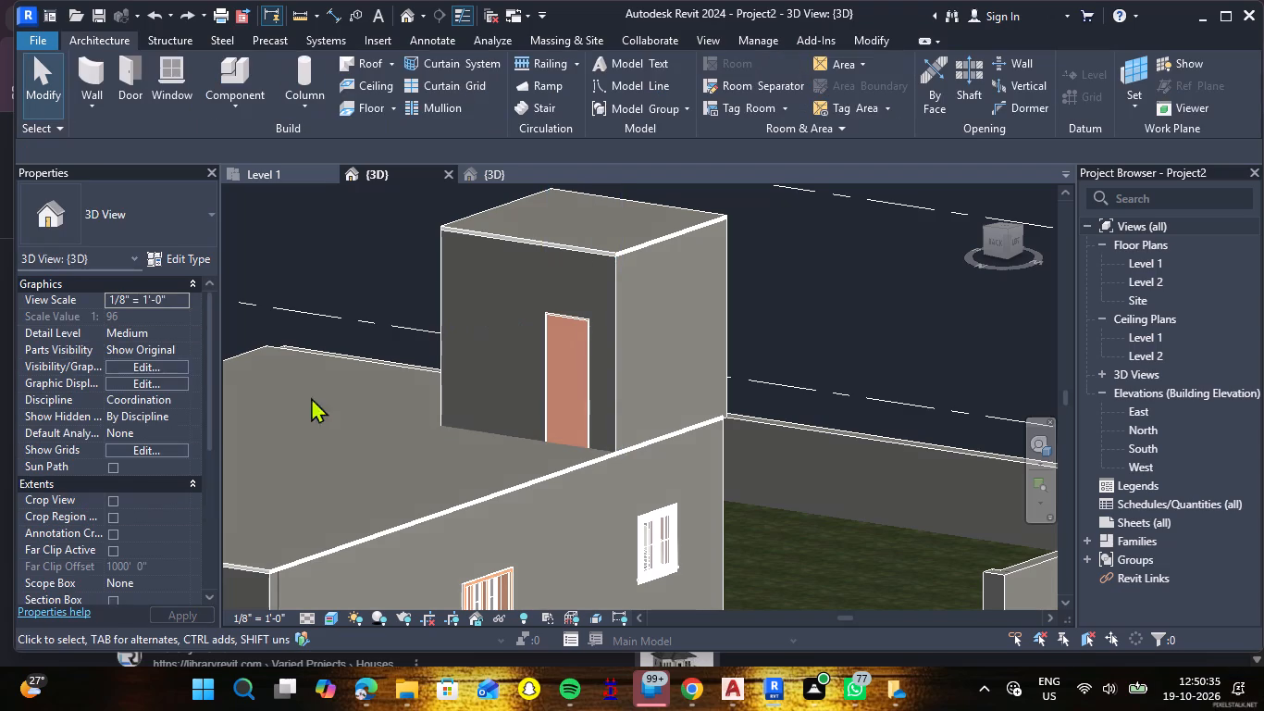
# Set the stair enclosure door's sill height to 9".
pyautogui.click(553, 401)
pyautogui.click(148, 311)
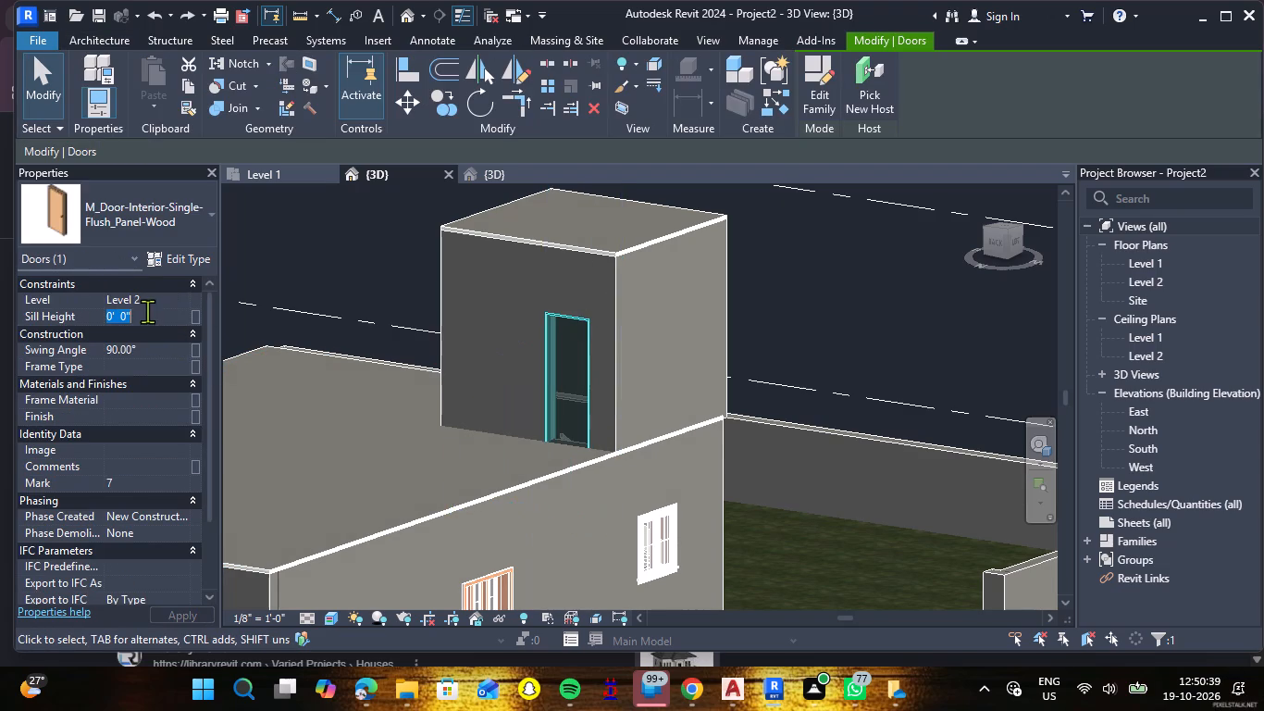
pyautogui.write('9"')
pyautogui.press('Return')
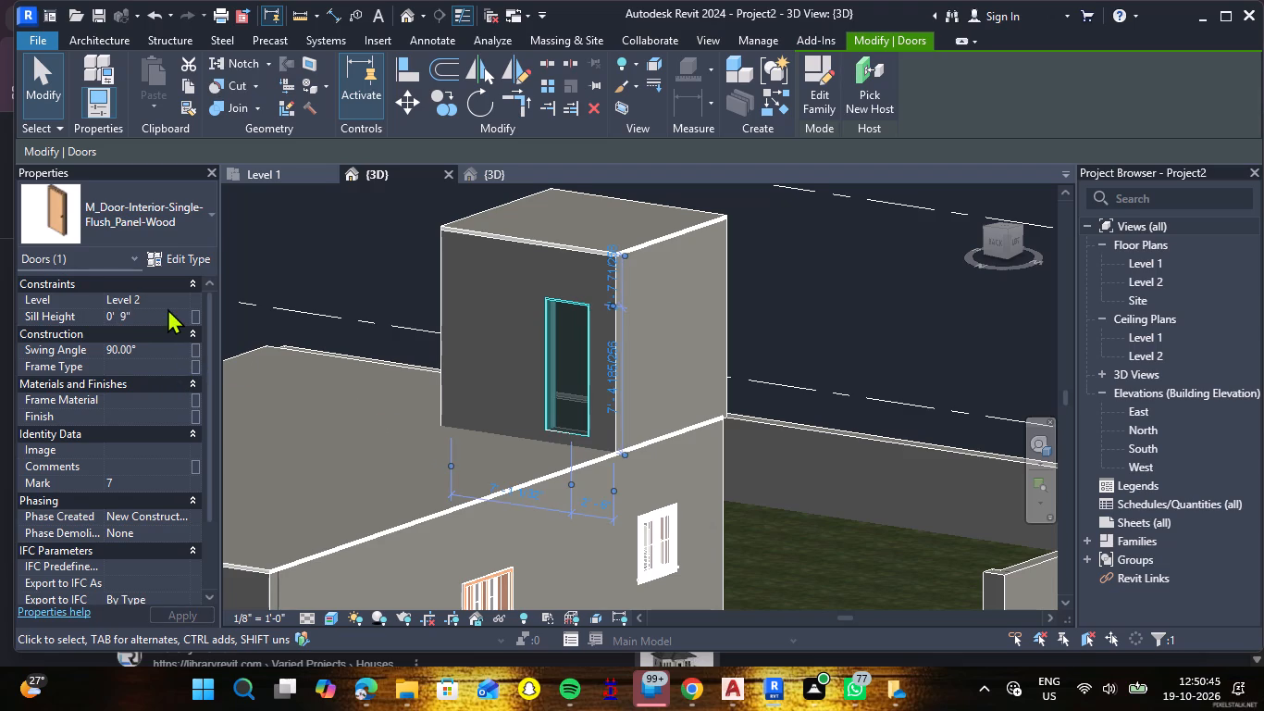
# Set the stair enclosure door's sill height to 6" above Level 2.
pyautogui.click(139, 312)
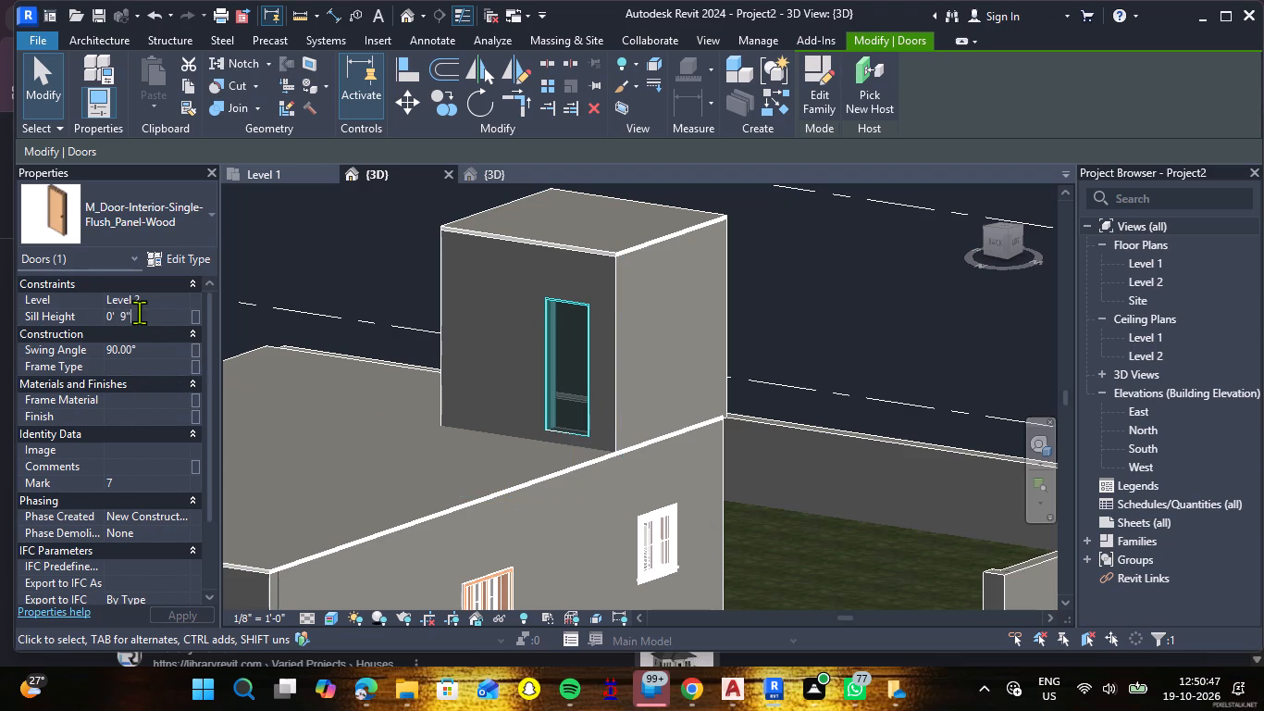
pyautogui.press('BackSpace')
pyautogui.press('BackSpace')
pyautogui.press('BackSpace')
pyautogui.press('BackSpace')
pyautogui.press('BackSpace')
pyautogui.press('BackSpace')
pyautogui.press('BackSpace')
pyautogui.press('BackSpace')
pyautogui.press('BackSpace')
pyautogui.press('BackSpace')
pyautogui.press('BackSpace')
pyautogui.press('BackSpace')
pyautogui.press('BackSpace')
pyautogui.press('6')
pyautogui.hotkey('shift', '"')
pyautogui.press('Return')
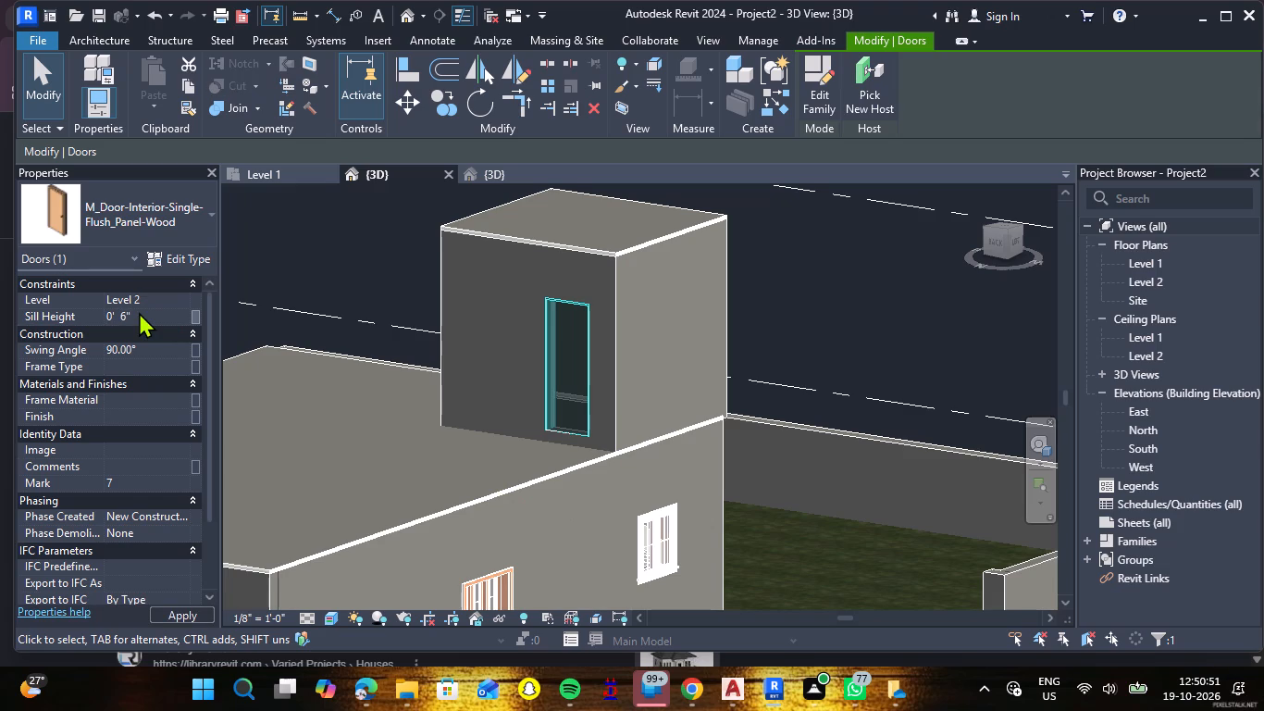
pyautogui.click(491, 462)
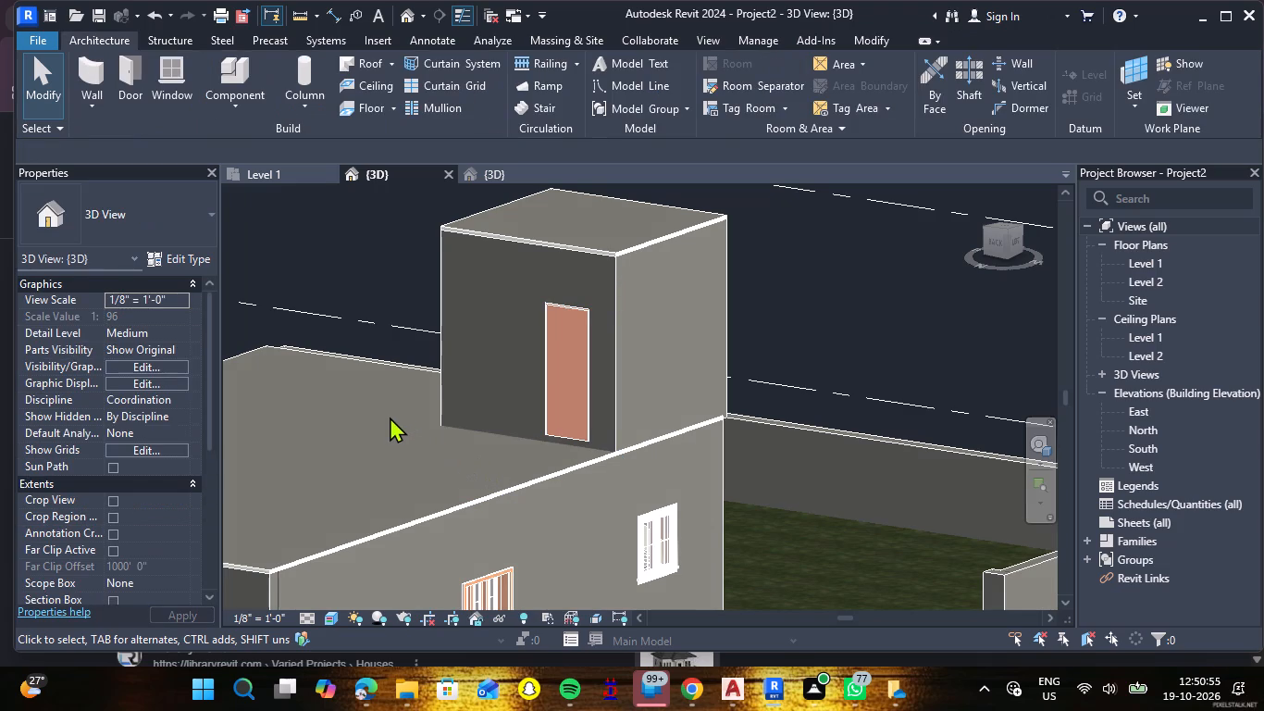
# Place M_Window-Casement-Double 850 x 900mm windows in the stair enclosure: one beside the north door, about 2'-6" from the east end, one in the west wall.
pyautogui.click(180, 78)
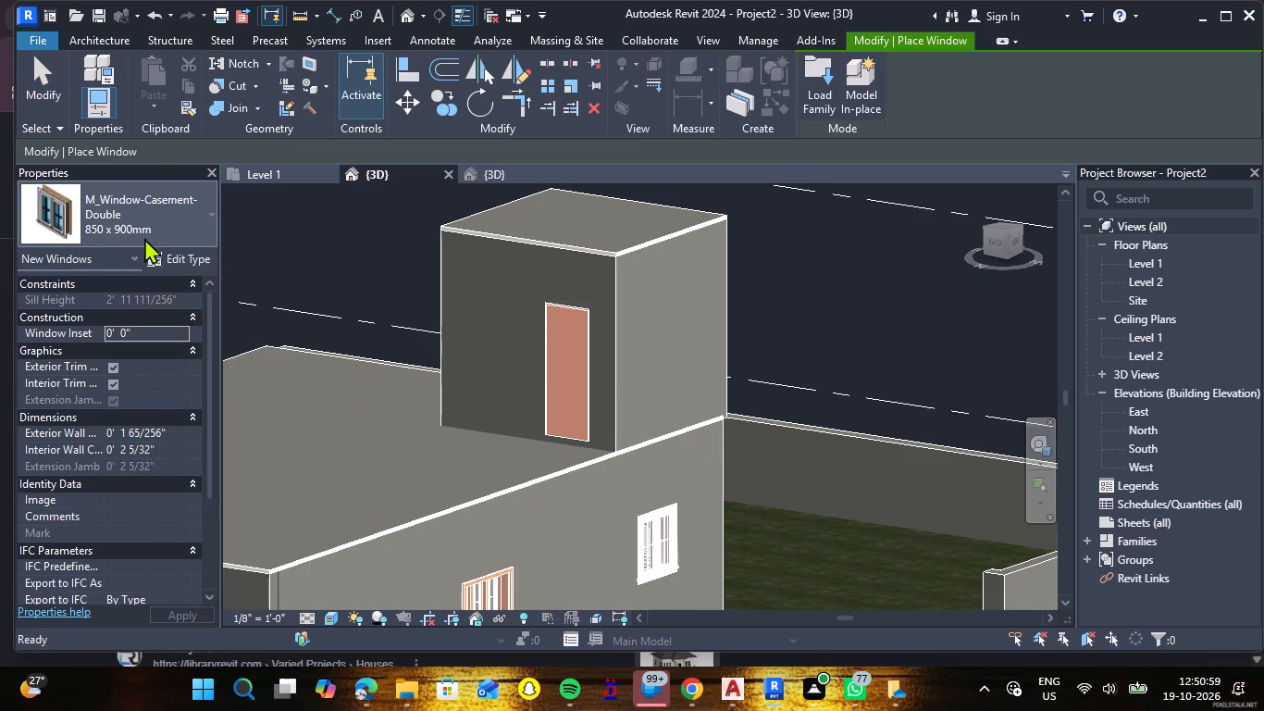
pyautogui.click(91, 220)
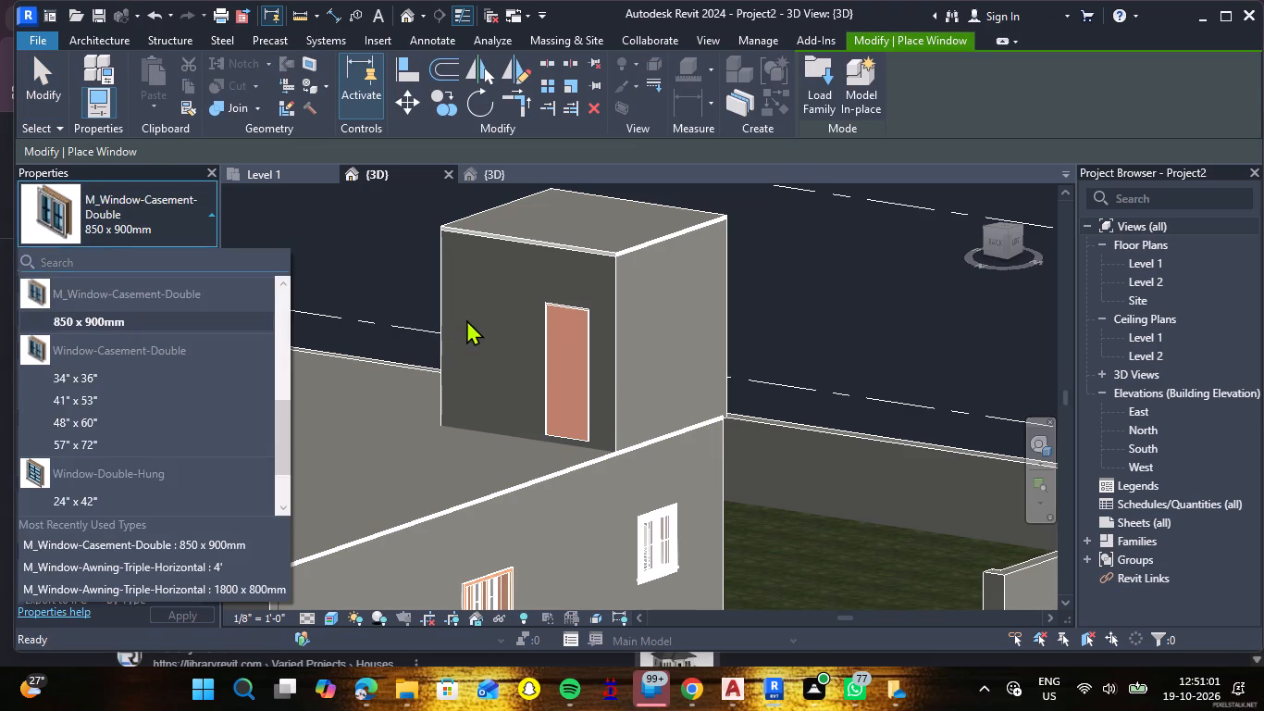
pyautogui.click(343, 271)
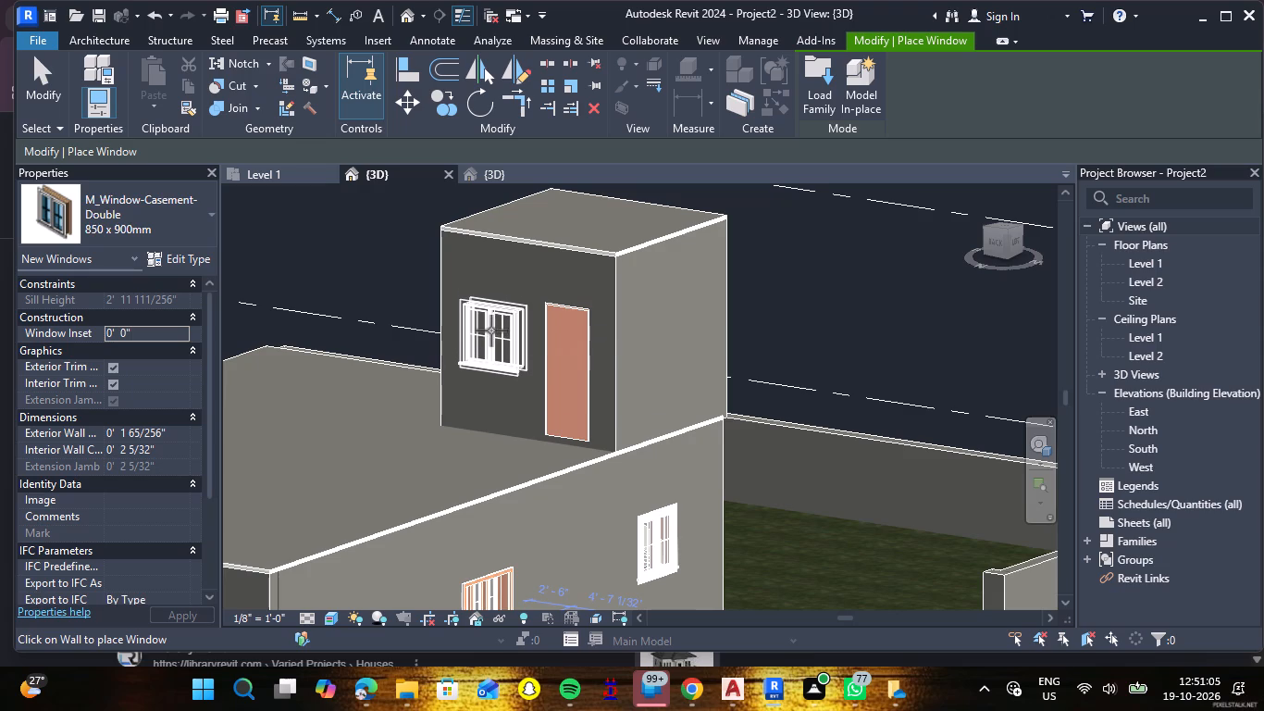
pyautogui.click(490, 320)
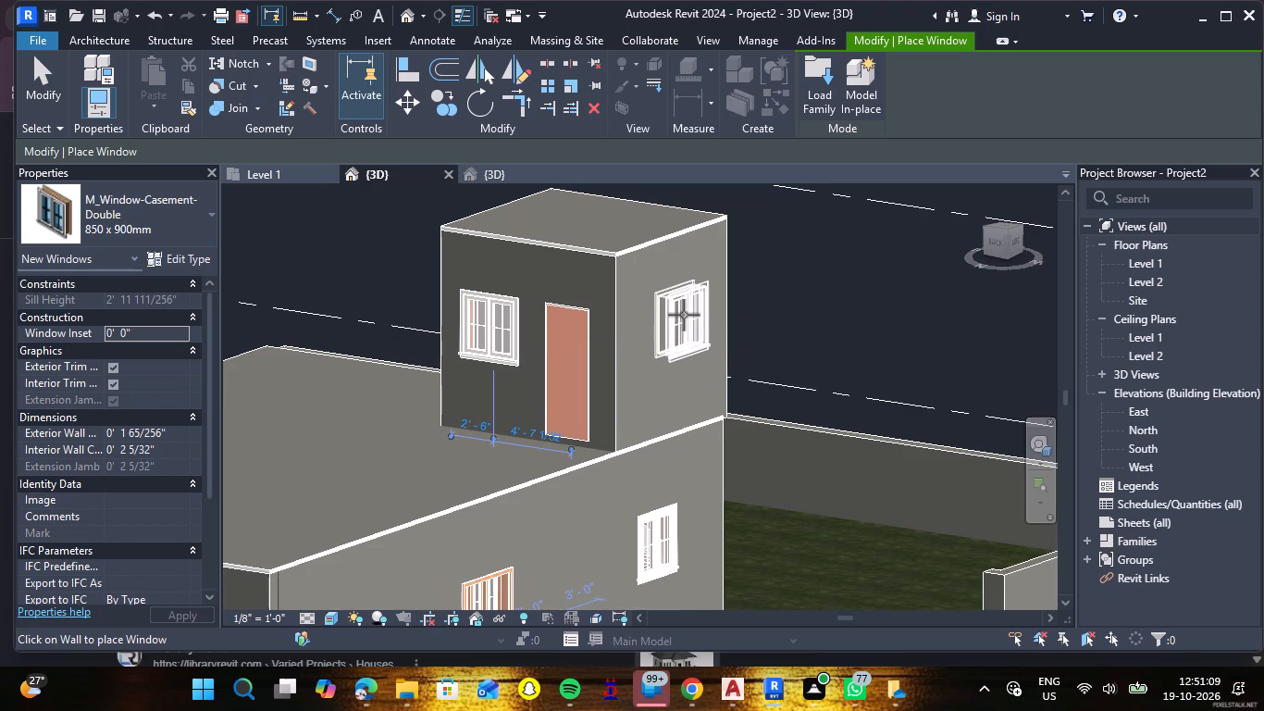
pyautogui.click(682, 312)
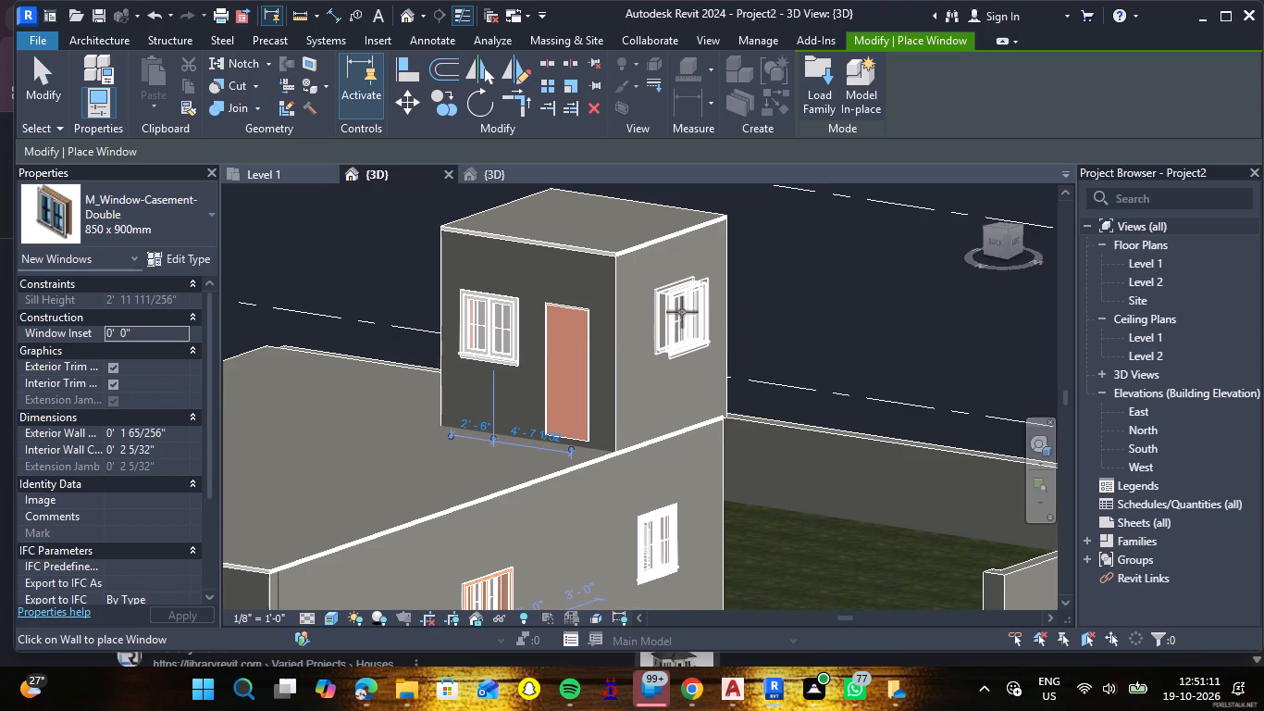
pyautogui.press('Escape')
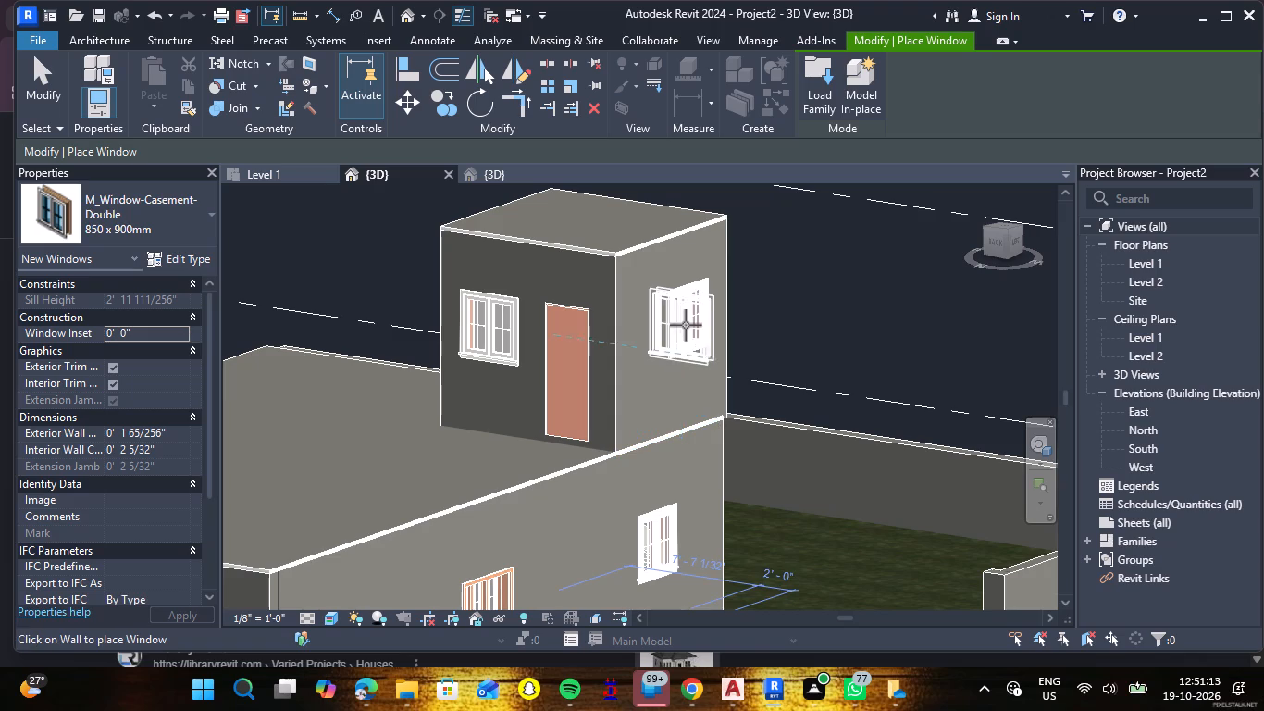
pyautogui.press('Escape')
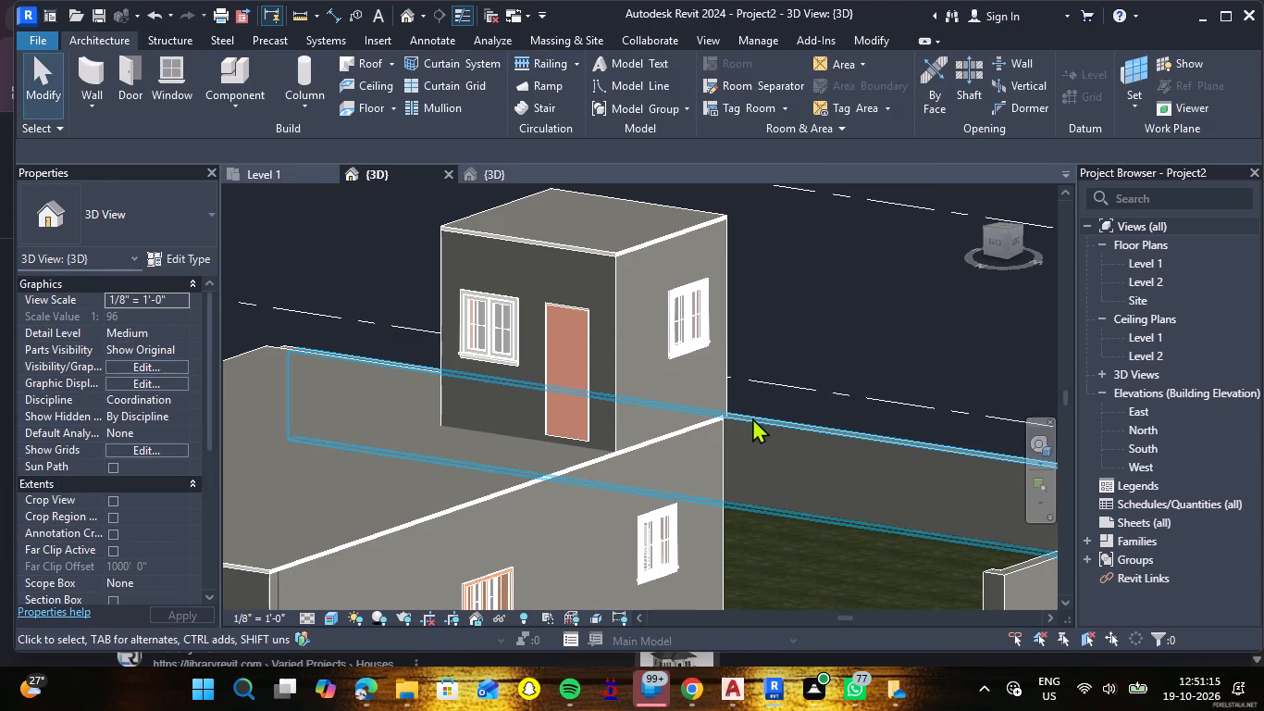
pyautogui.press('Escape')
pyautogui.click(792, 269)
pyautogui.press('Escape')
pyautogui.press('Escape')
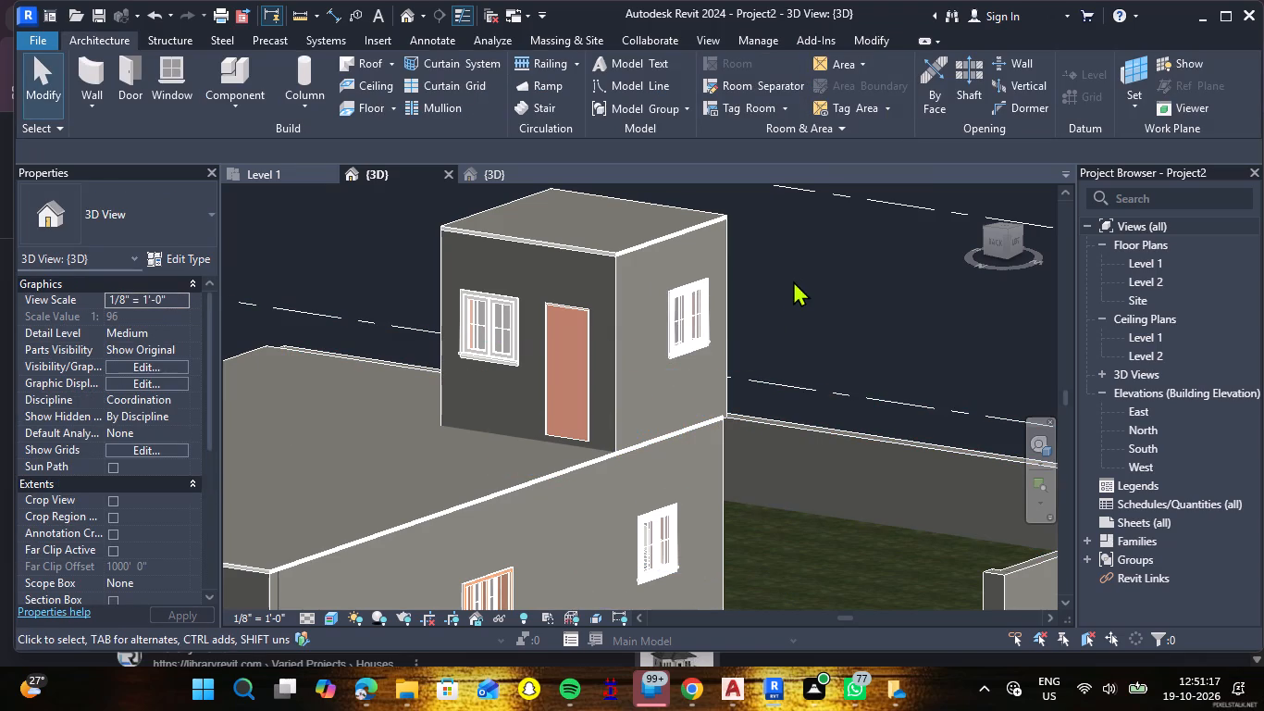
# Start an in-place model in the Generic Models category and name it DESIGN.
pyautogui.keyDown('shift'); pyautogui.moveTo(797, 393); pyautogui.dragTo(549, 349, button='middle'); pyautogui.keyUp('shift')
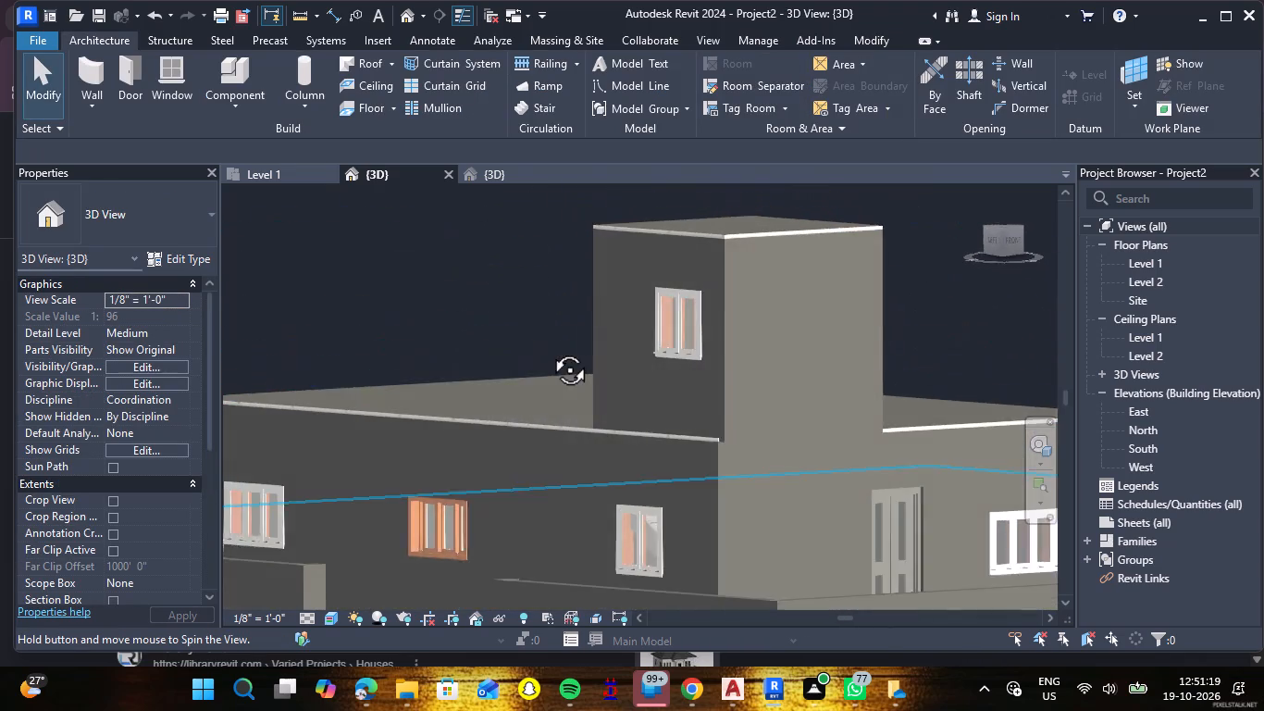
pyautogui.keyDown('shift'); pyautogui.moveTo(549, 349); pyautogui.dragTo(513, 376, button='middle'); pyautogui.keyUp('shift')
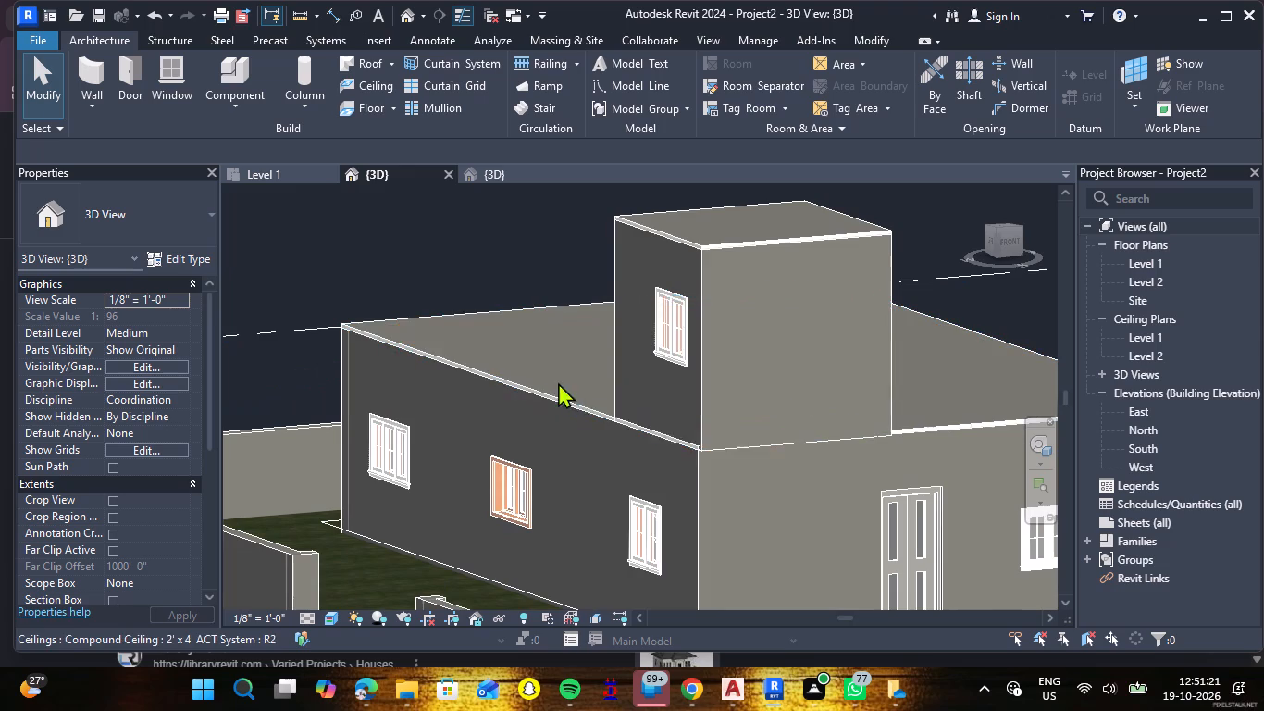
pyautogui.keyDown('shift'); pyautogui.moveTo(685, 465); pyautogui.dragTo(589, 411, button='middle'); pyautogui.keyUp('shift')
pyautogui.scroll(-3, 621, 429)
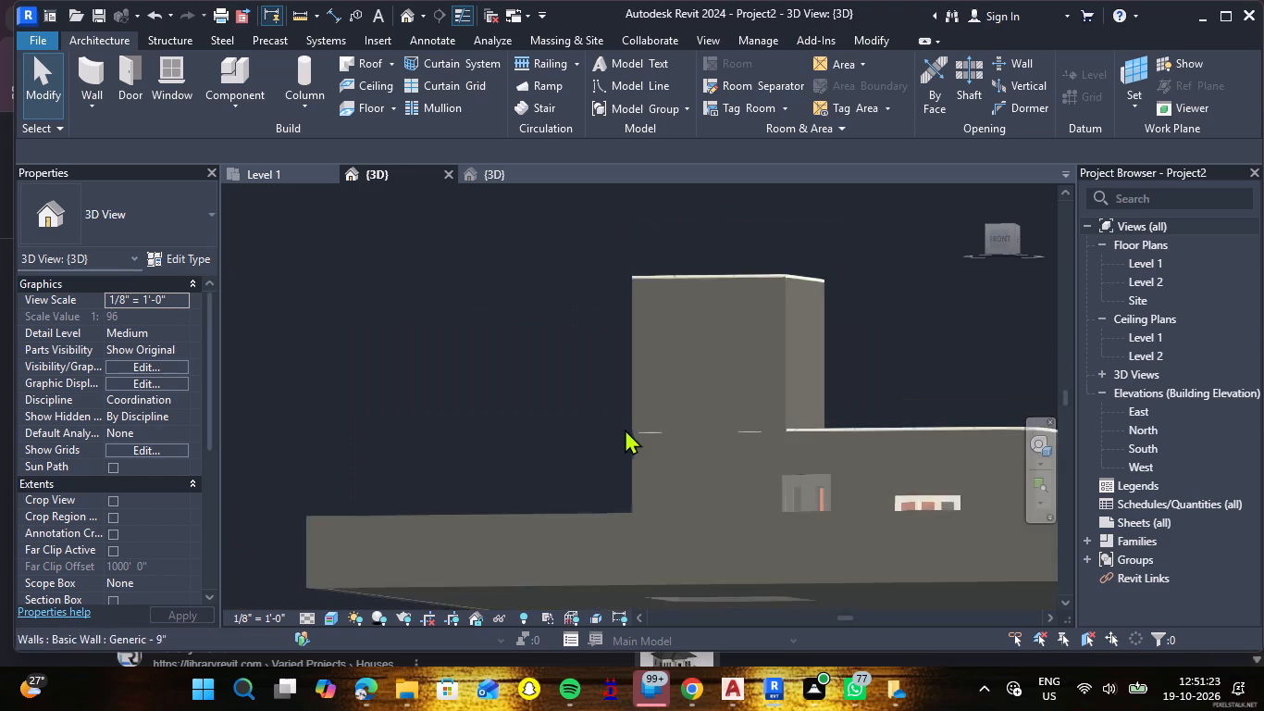
pyautogui.keyDown('shift'); pyautogui.moveTo(631, 444); pyautogui.dragTo(666, 527, button='middle'); pyautogui.keyUp('shift')
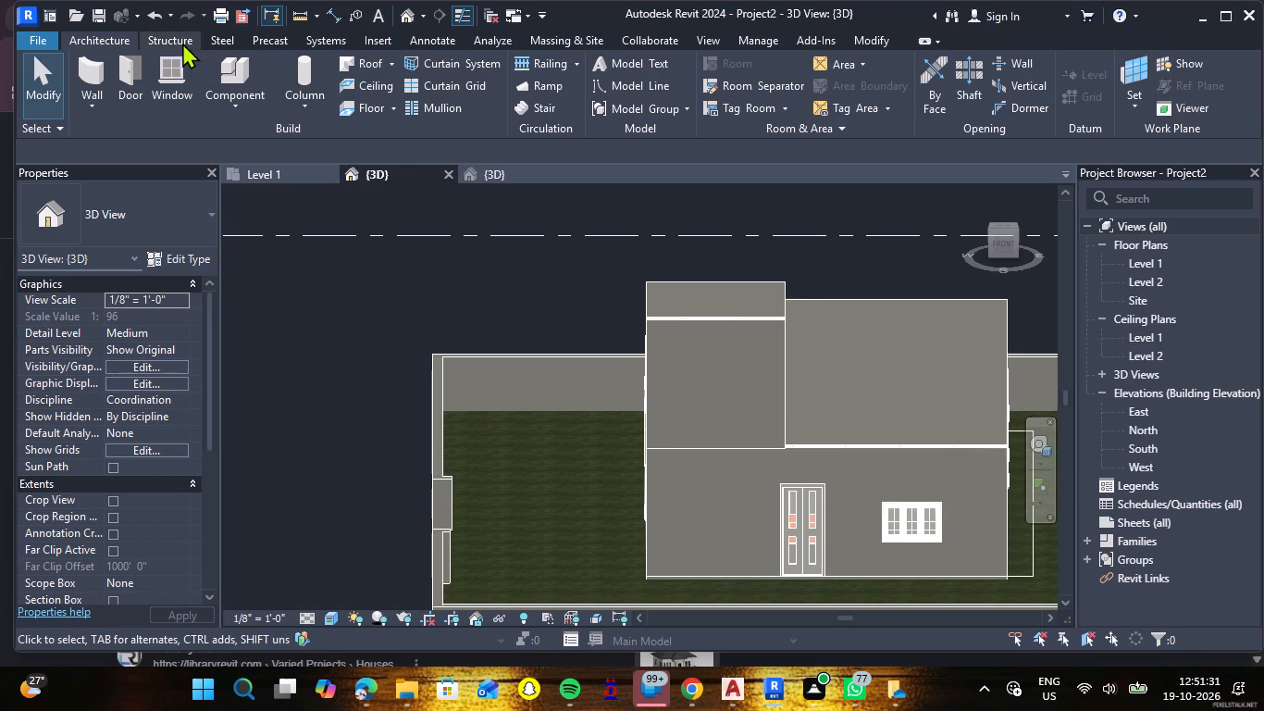
pyautogui.click(248, 104)
pyautogui.click(261, 181)
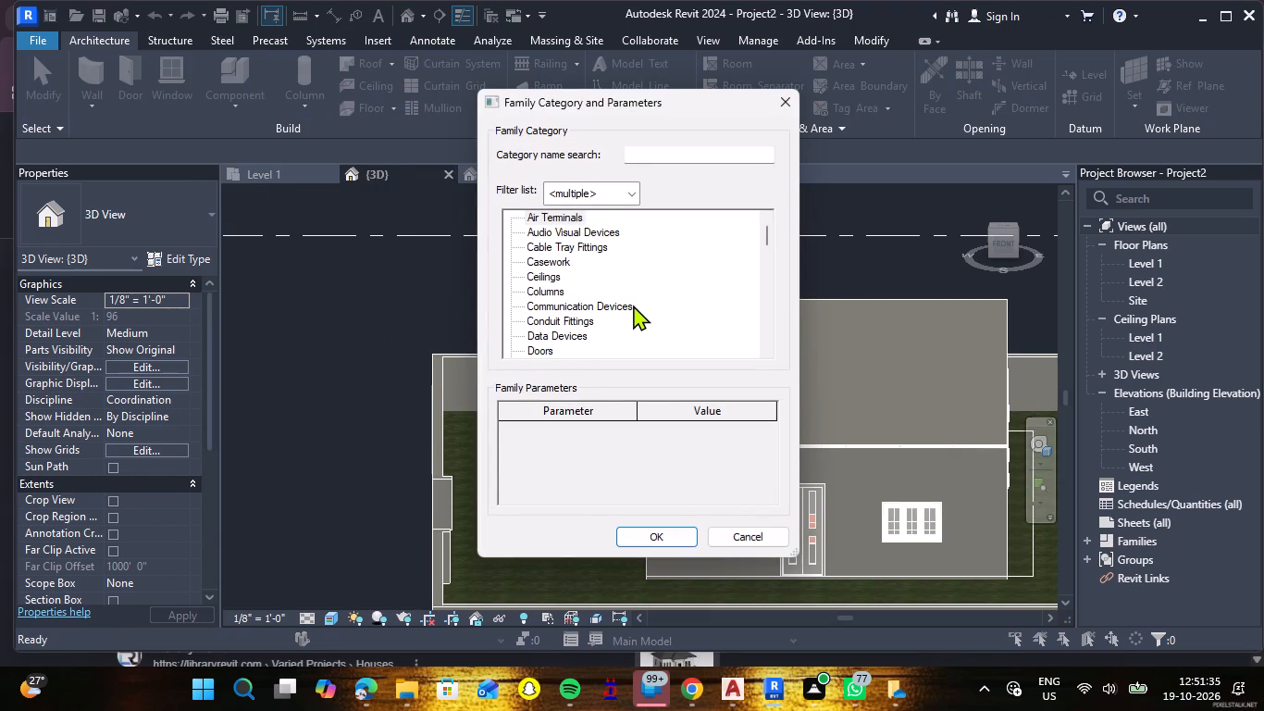
pyautogui.scroll(-8, 633, 305)
pyautogui.scroll(-2, 551, 265)
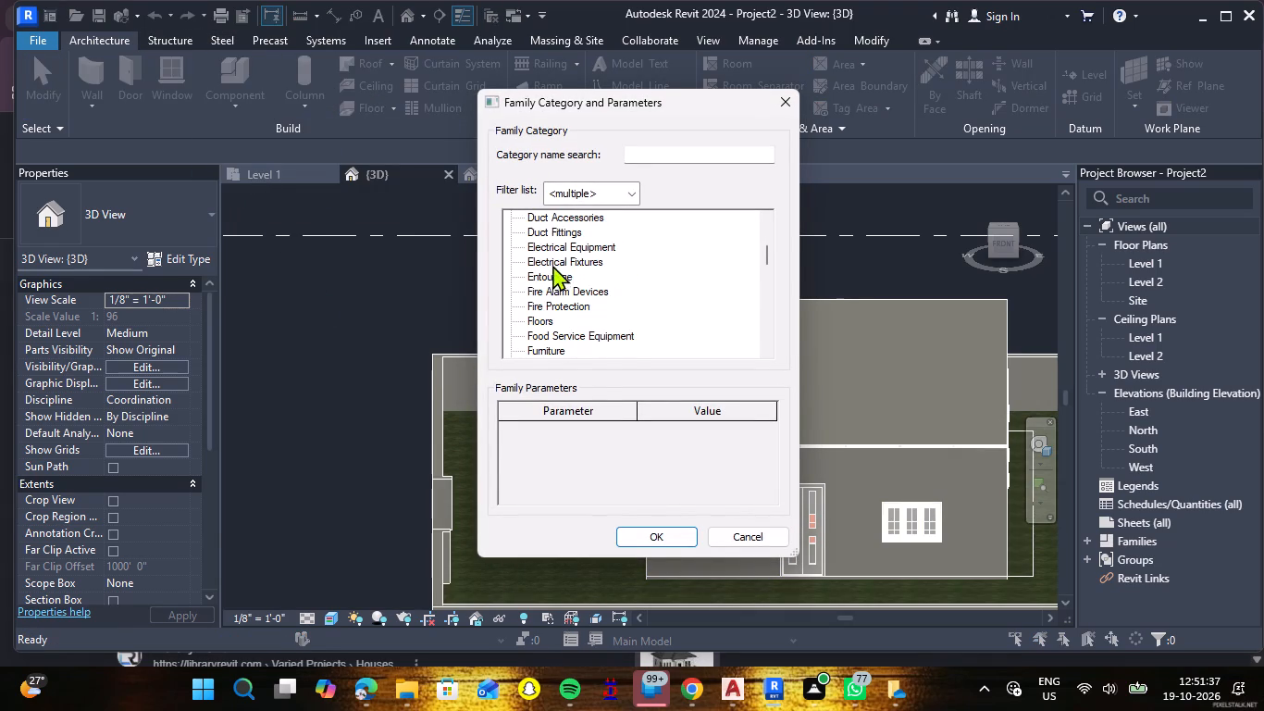
pyautogui.scroll(-3, 552, 282)
pyautogui.click(562, 336)
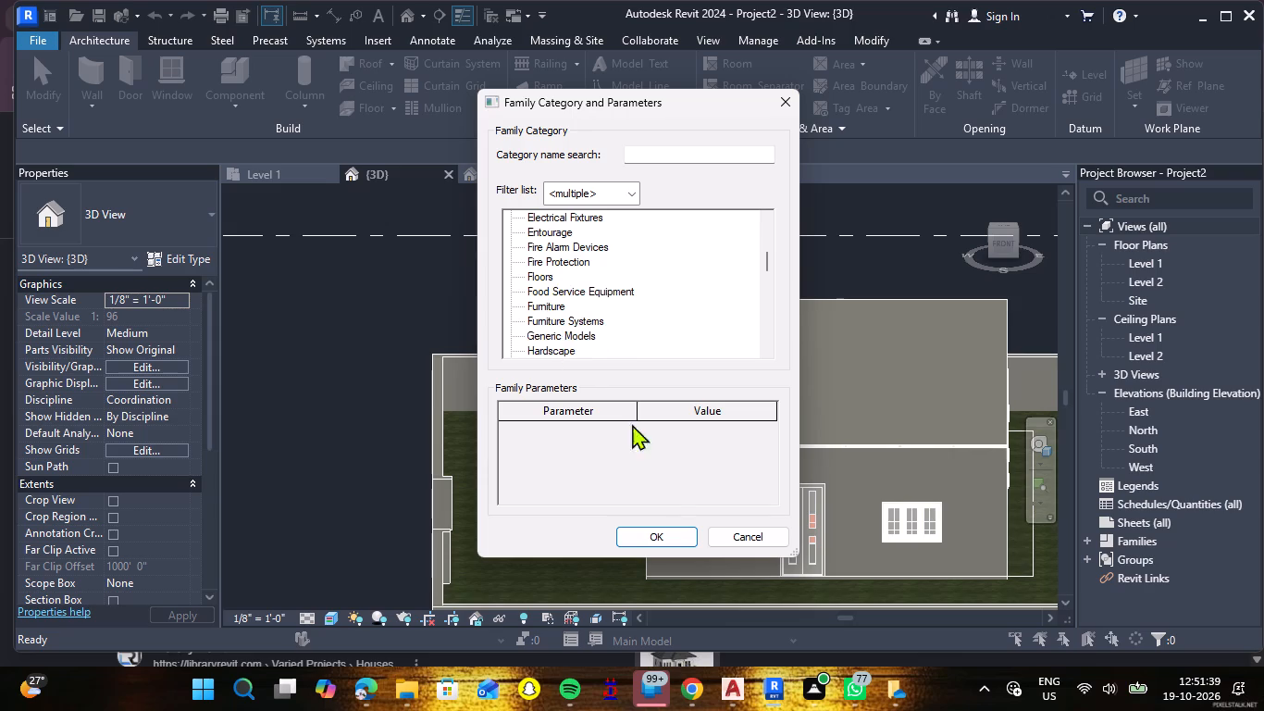
pyautogui.click(675, 531)
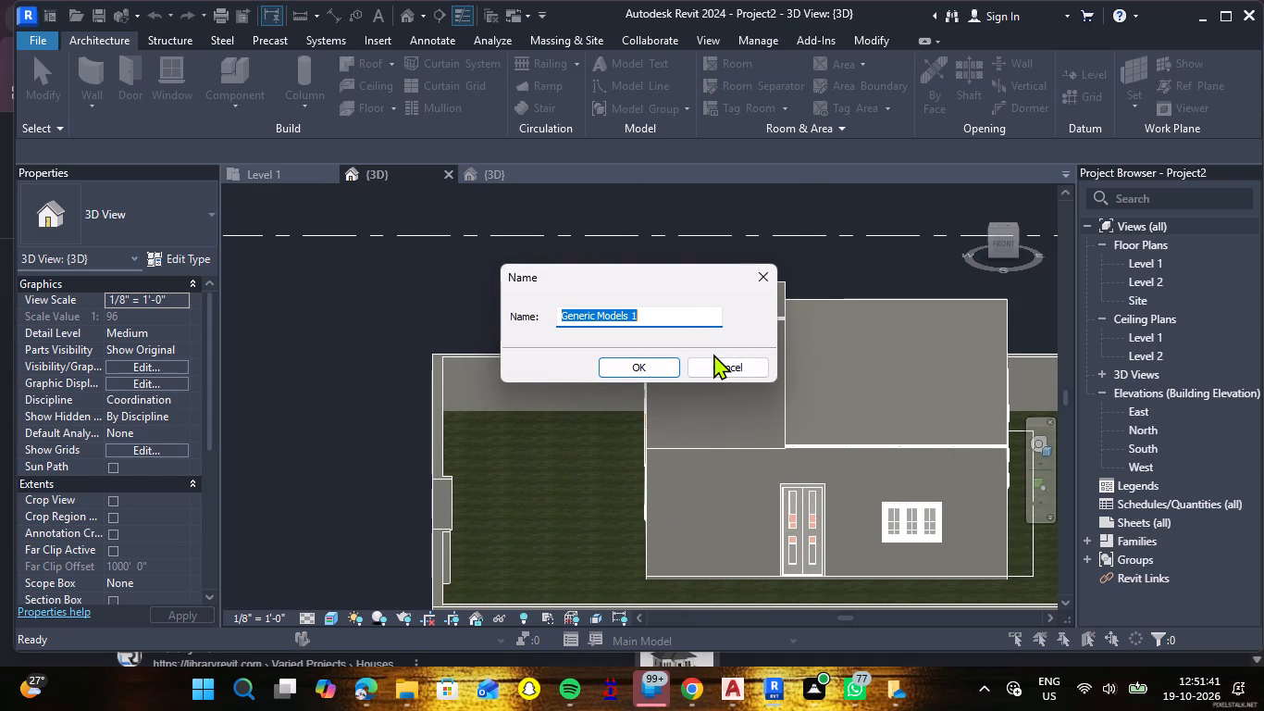
pyautogui.press('BackSpace')
pyautogui.write('DESIGN')
pyautogui.press('Return')
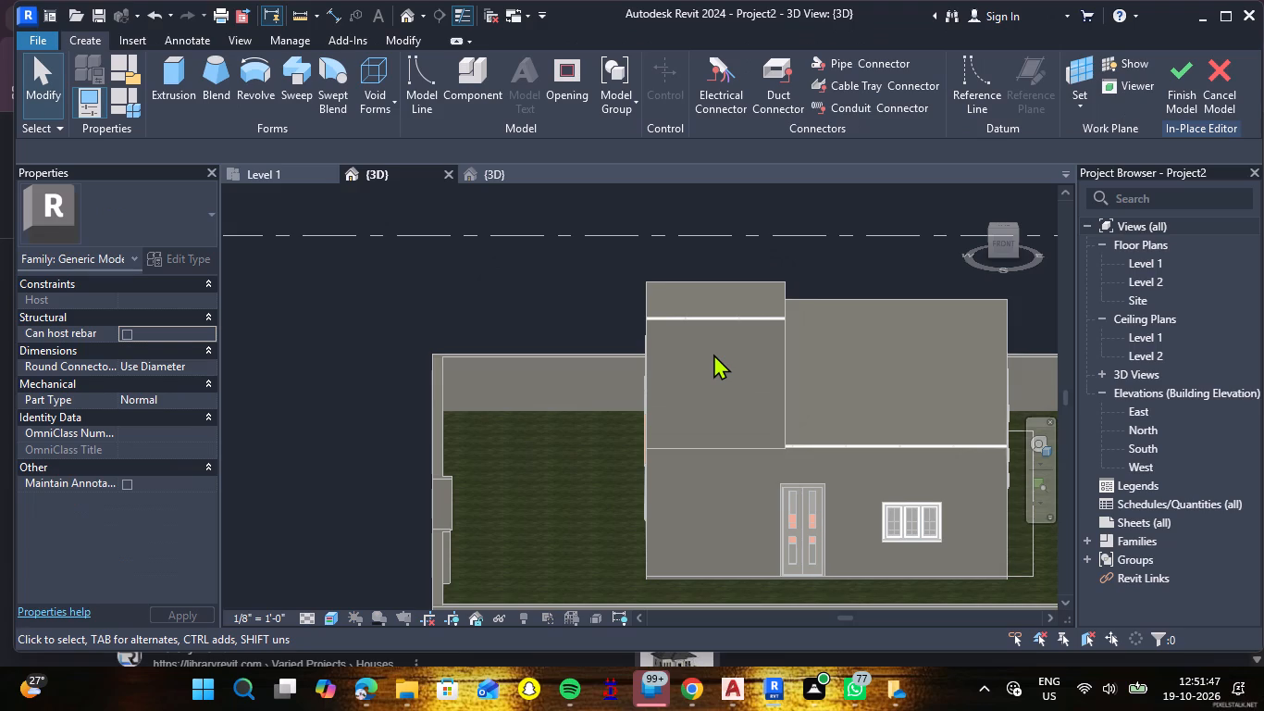
# Start an Extrusion on the front wall's face and sketch a rectangle about 7' wide and 19' tall from the wall base up the stair tower.
pyautogui.click(167, 84)
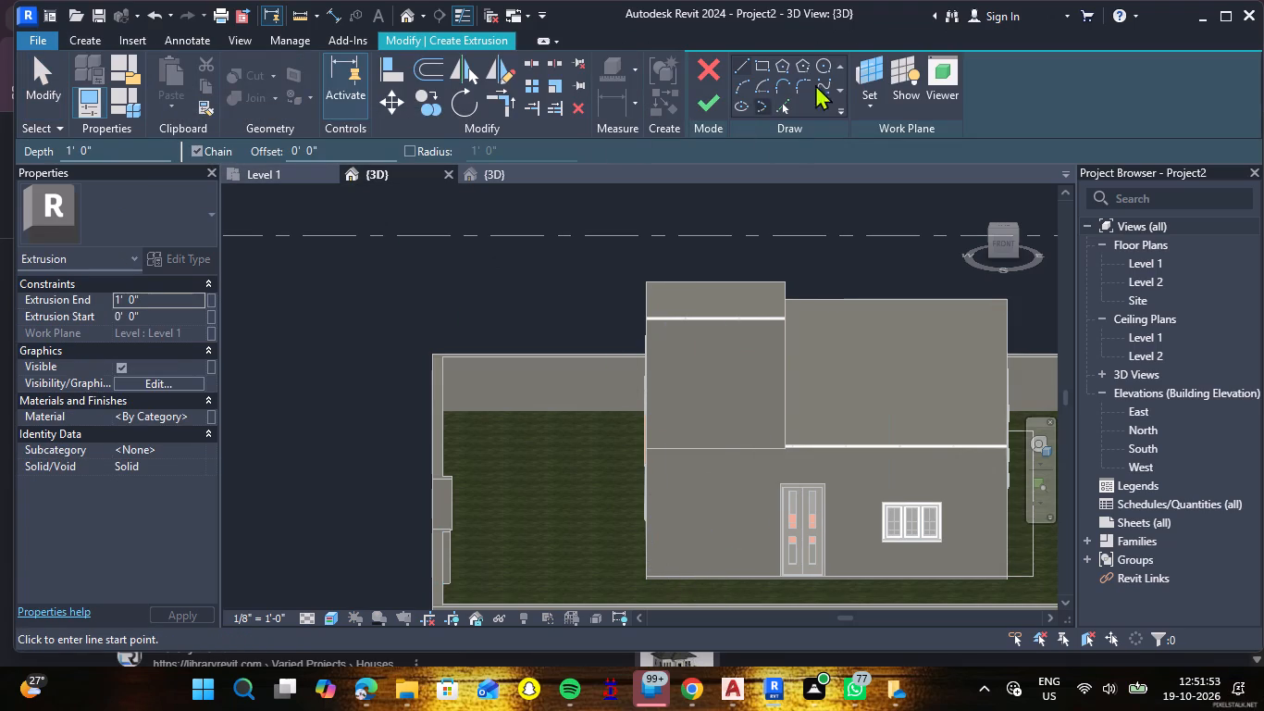
pyautogui.click(874, 106)
pyautogui.click(909, 184)
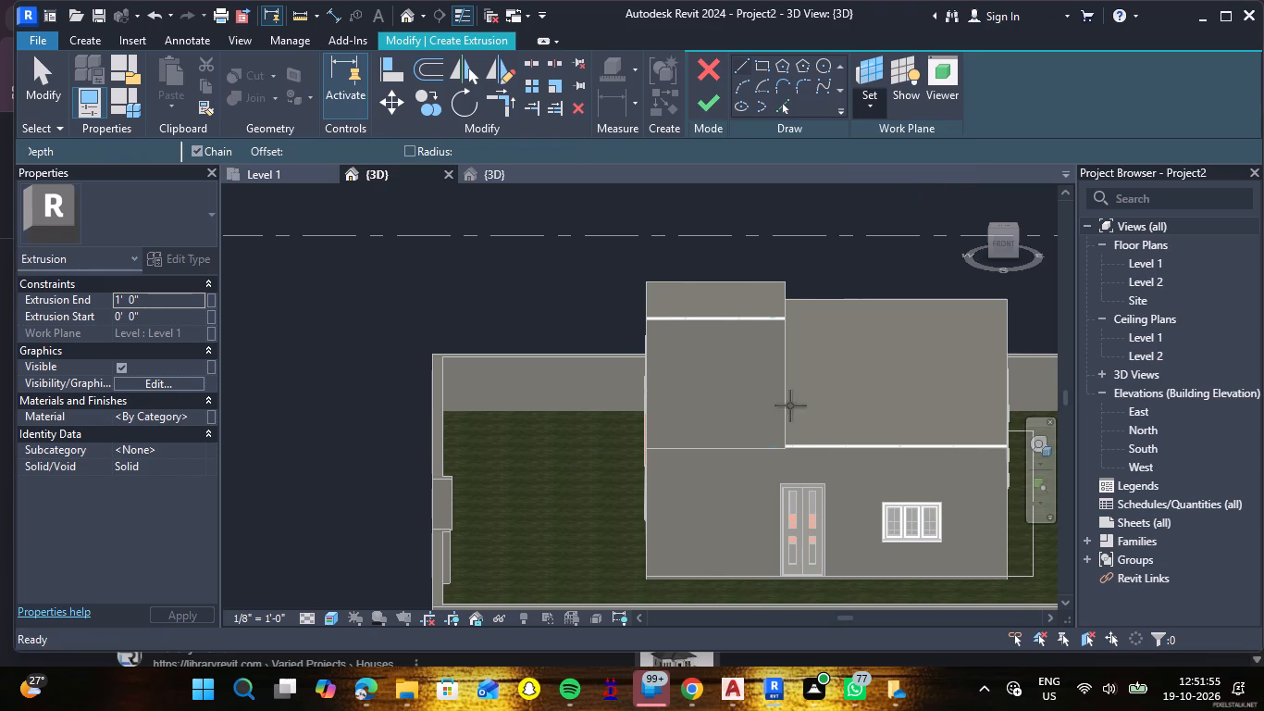
pyautogui.click(684, 575)
pyautogui.click(767, 70)
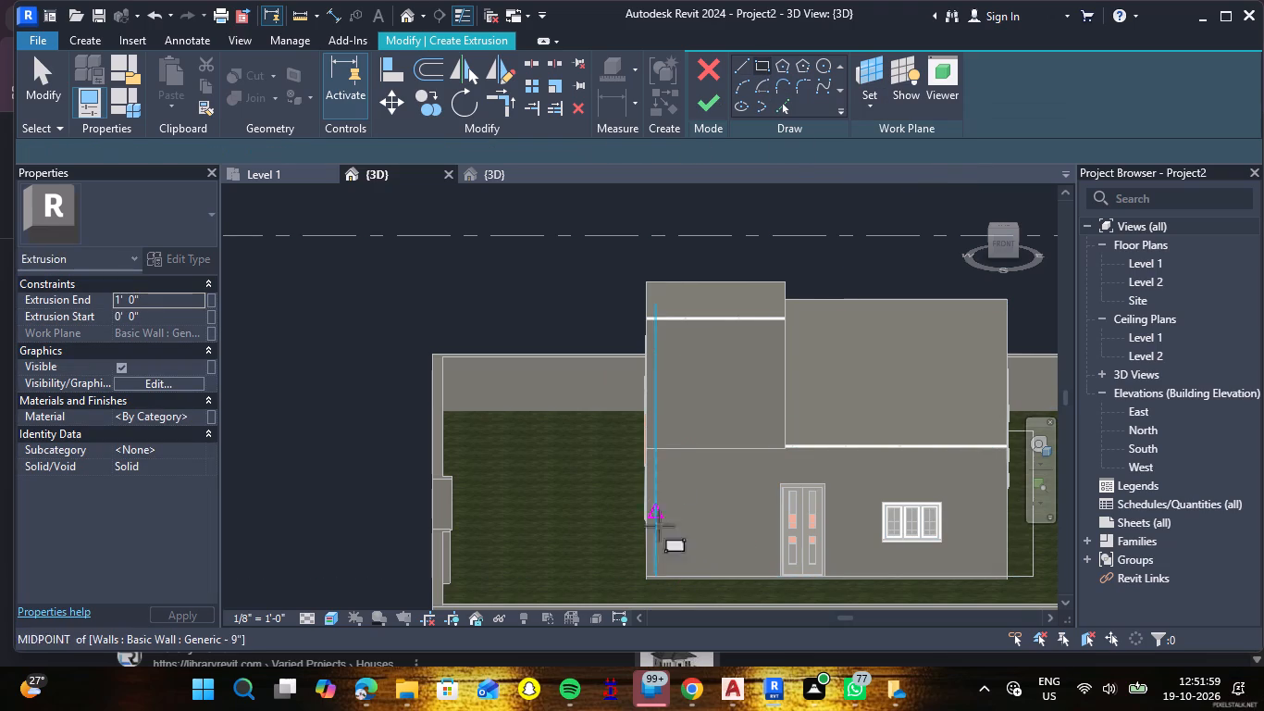
pyautogui.click(669, 579)
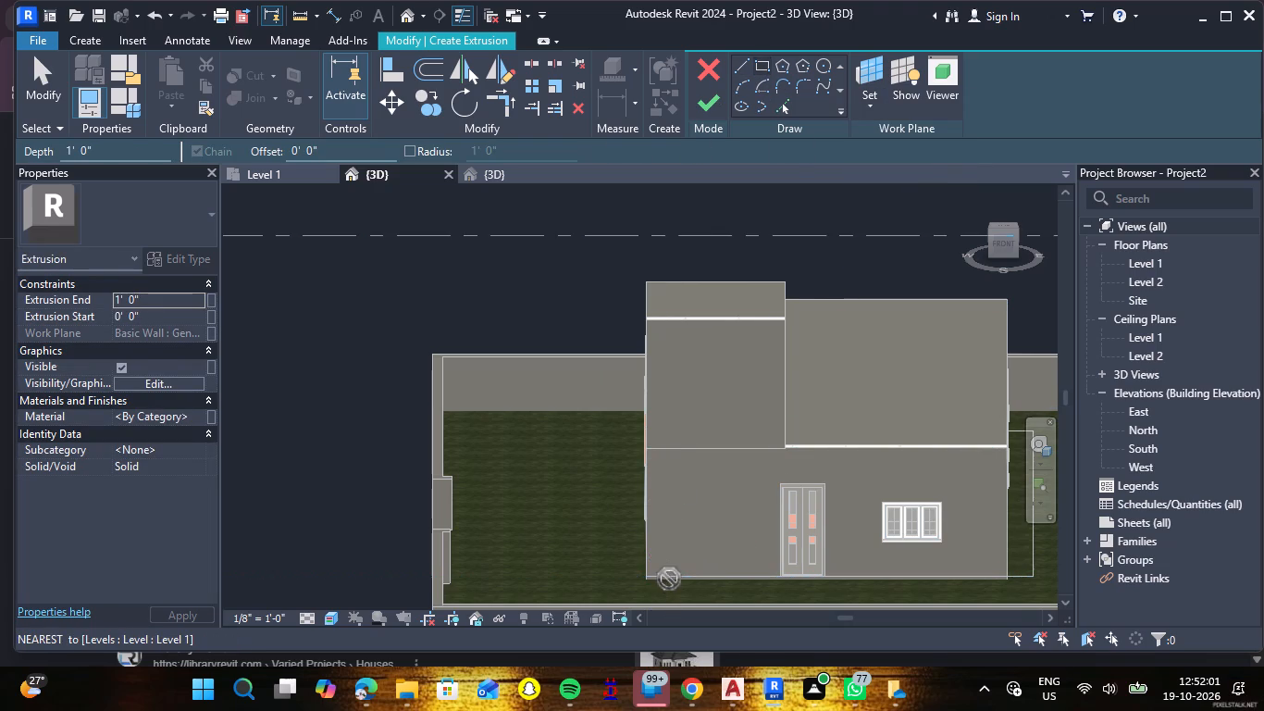
pyautogui.click(764, 330)
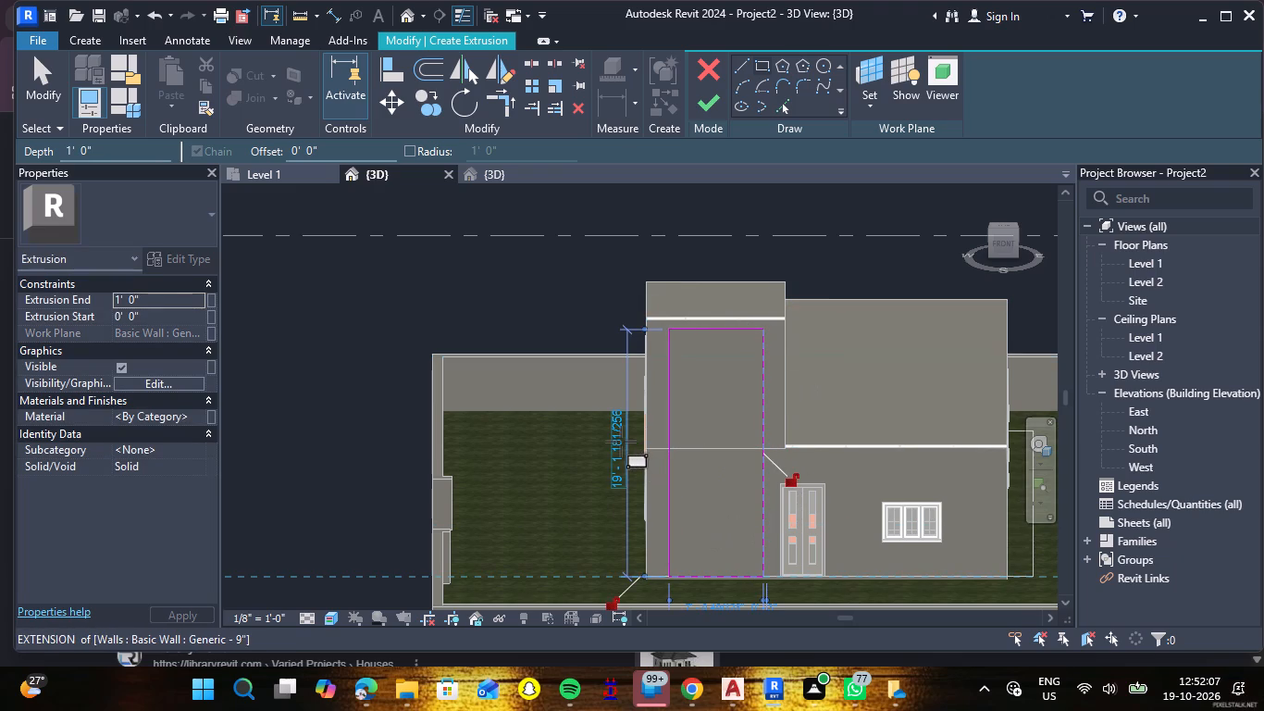
pyautogui.press('Escape')
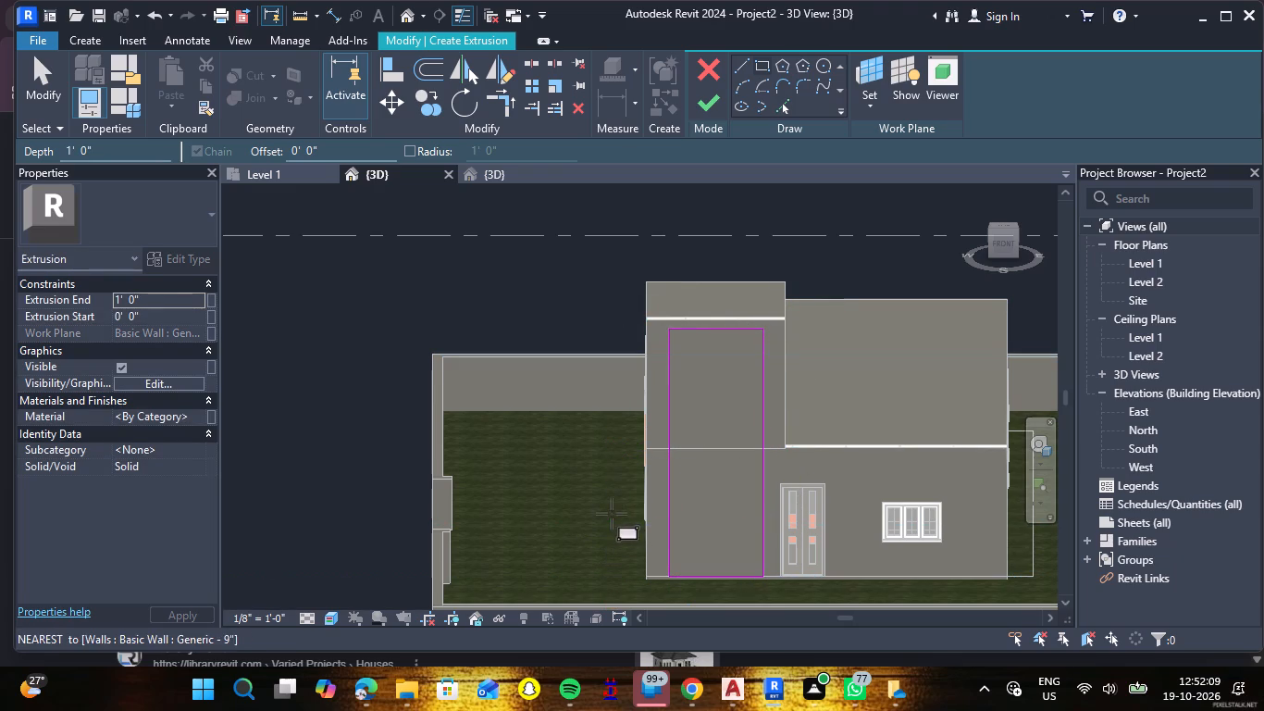
pyautogui.press('Escape')
# Sketch a second rectangle inside the first, using a 1' inward offset from the outer rectangle's corners.
pyautogui.scroll(5, 685, 578)
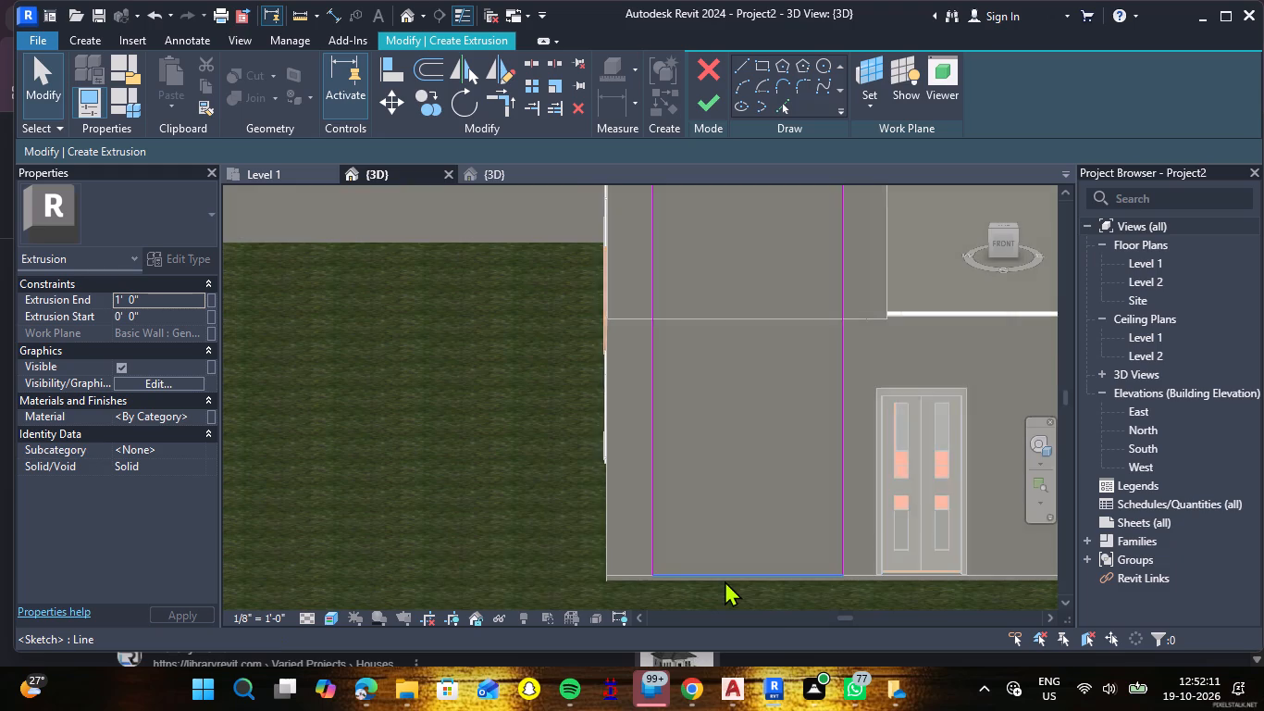
pyautogui.scroll(-4, 725, 580)
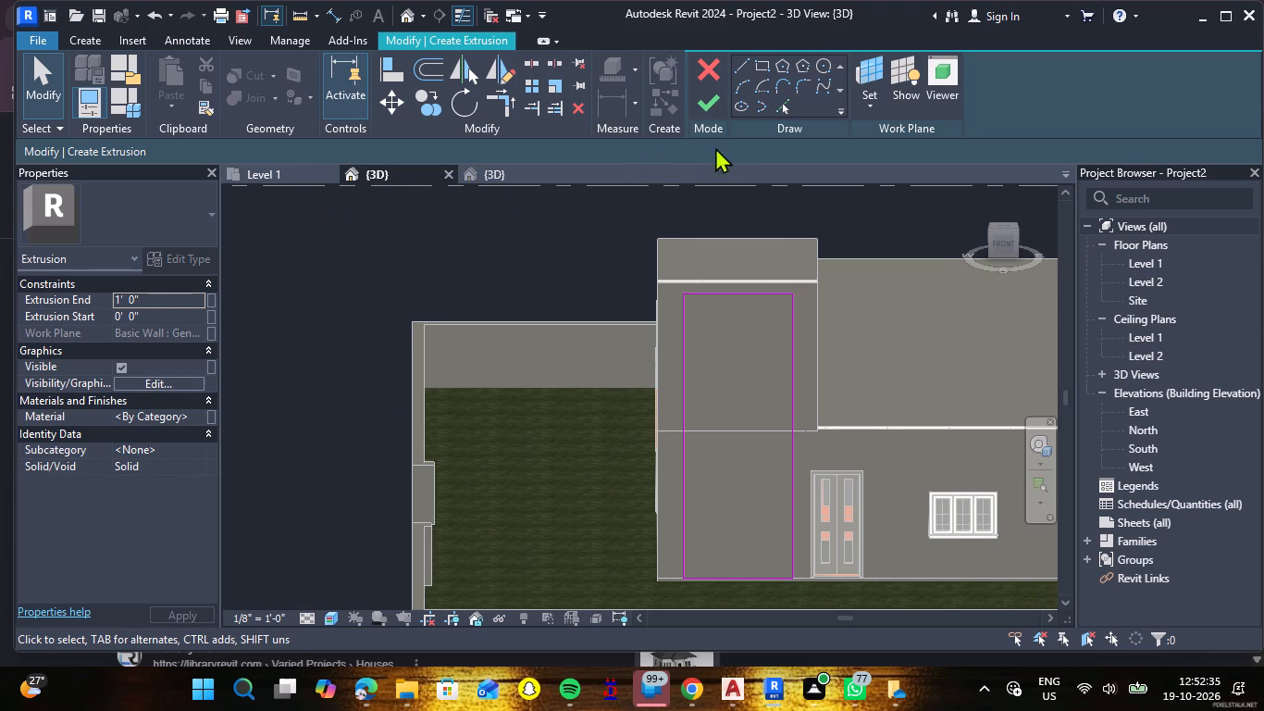
pyautogui.click(759, 63)
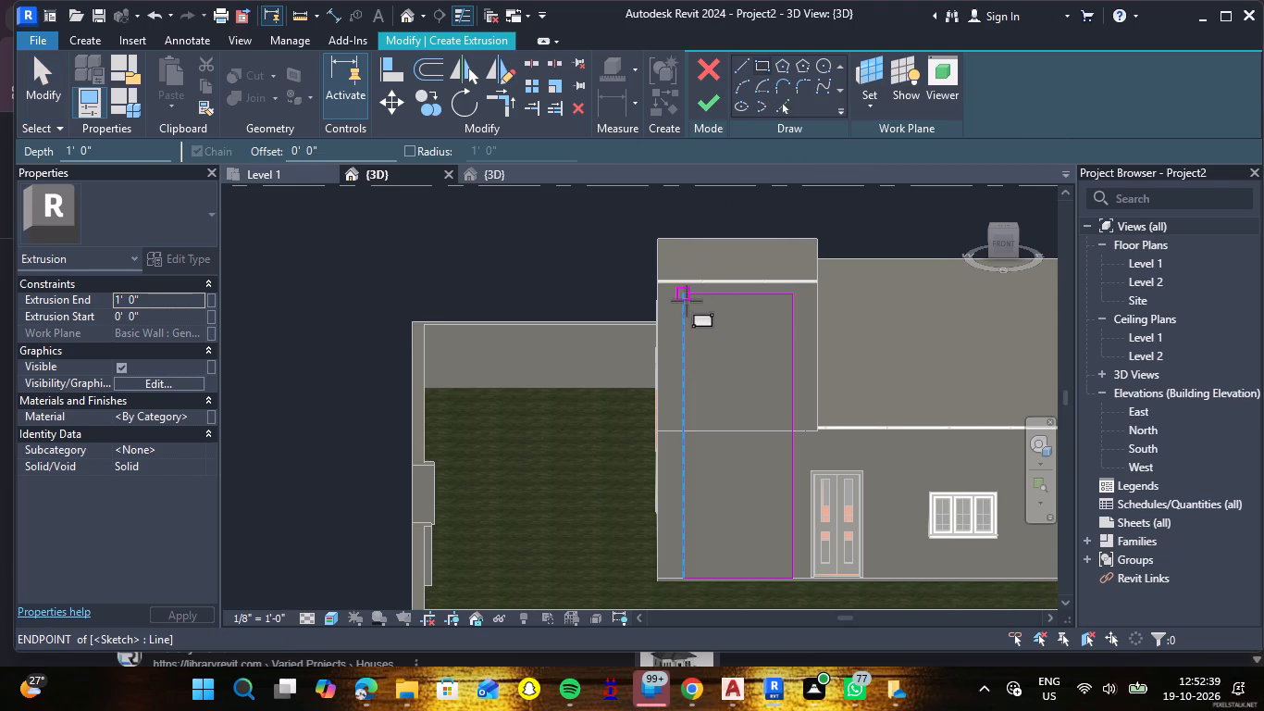
pyautogui.click(334, 152)
pyautogui.press('BackSpace')
pyautogui.press('BackSpace')
pyautogui.press('BackSpace')
pyautogui.press('BackSpace')
pyautogui.press('BackSpace')
pyautogui.press('BackSpace')
pyautogui.press('BackSpace')
pyautogui.press('BackSpace')
pyautogui.press('BackSpace')
pyautogui.press('BackSpace')
pyautogui.press('BackSpace')
pyautogui.press('BackSpace')
pyautogui.press('BackSpace')
pyautogui.press('BackSpace')
pyautogui.press('BackSpace')
pyautogui.press('BackSpace')
pyautogui.press('BackSpace')
pyautogui.press('BackSpace')
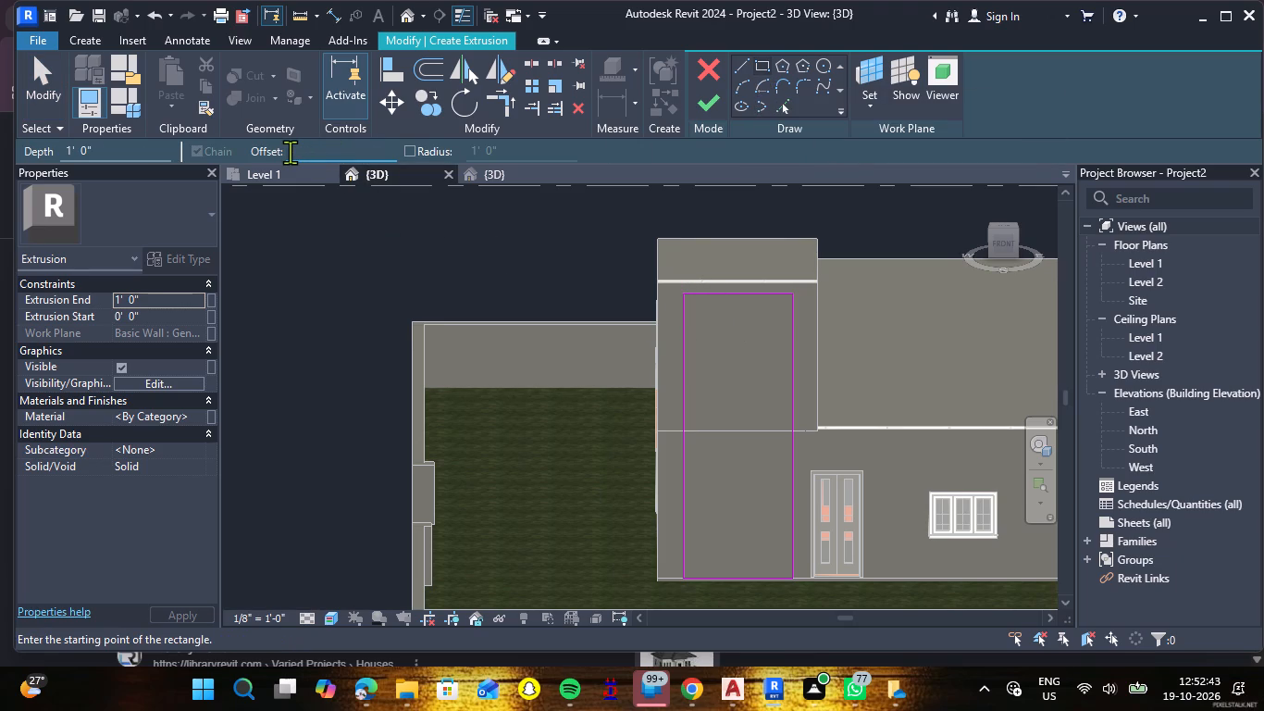
pyautogui.write("1'")
pyautogui.press('Return')
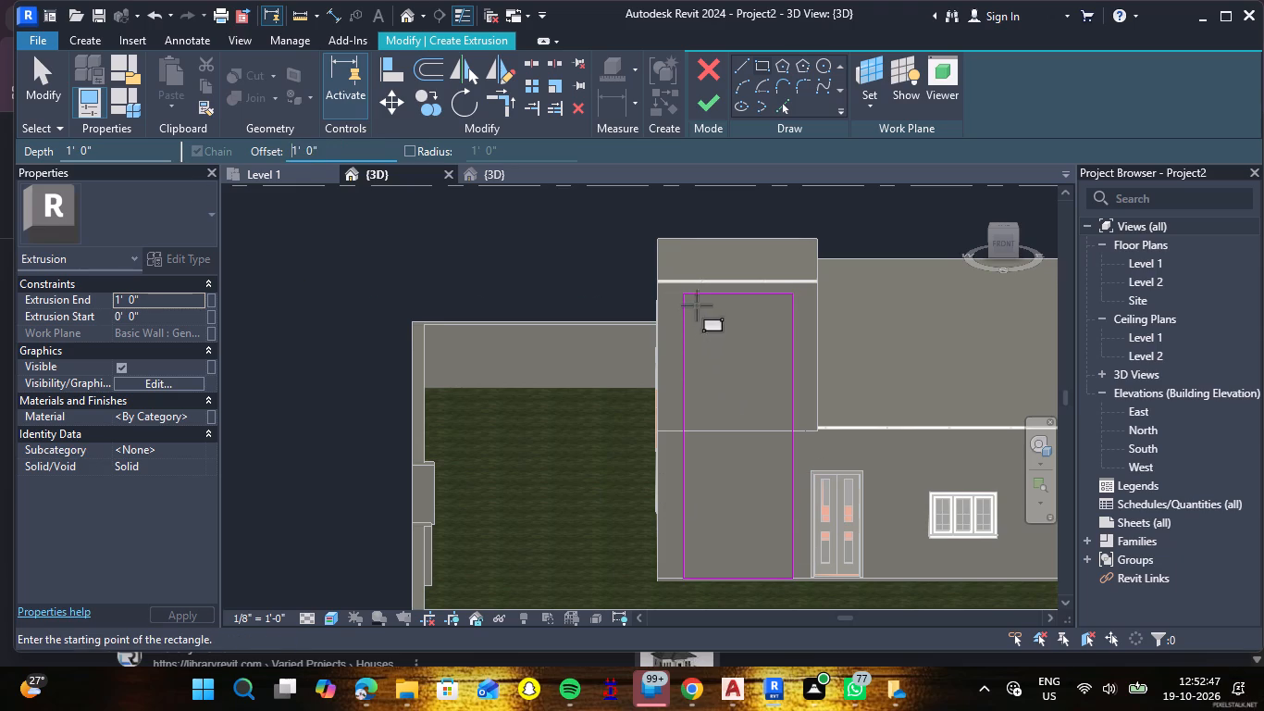
pyautogui.click(687, 292)
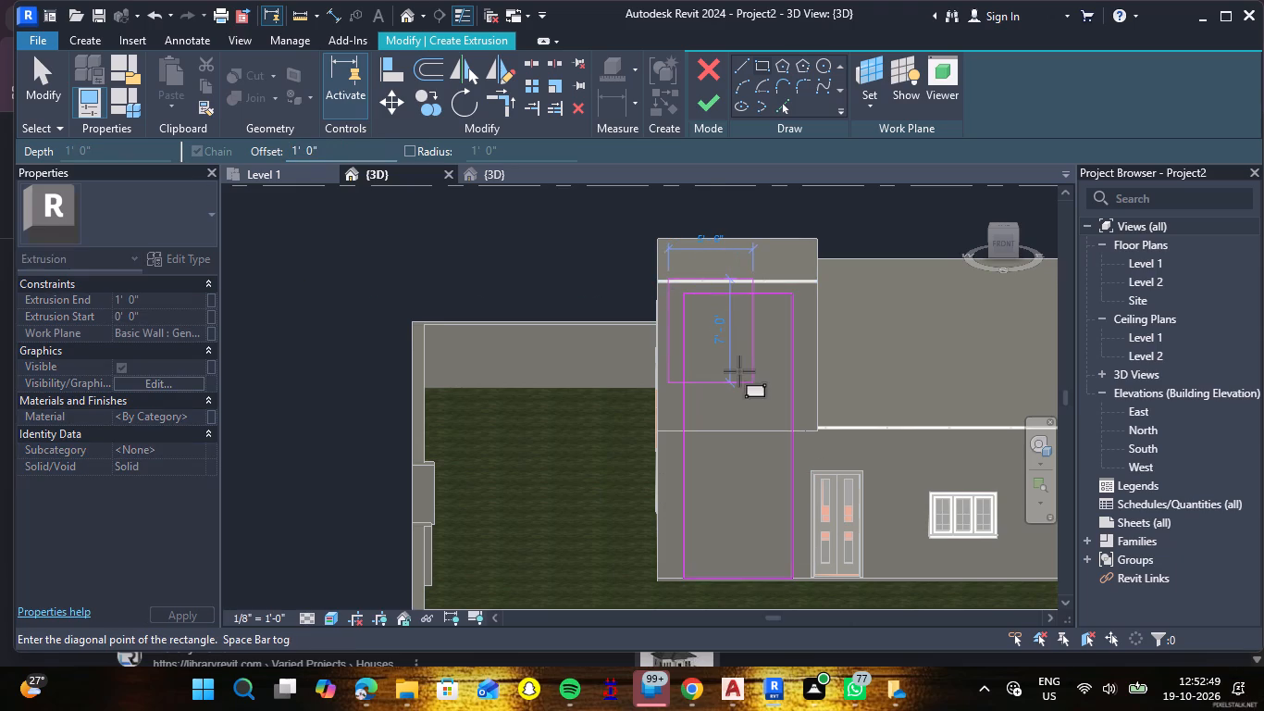
pyautogui.press('space')
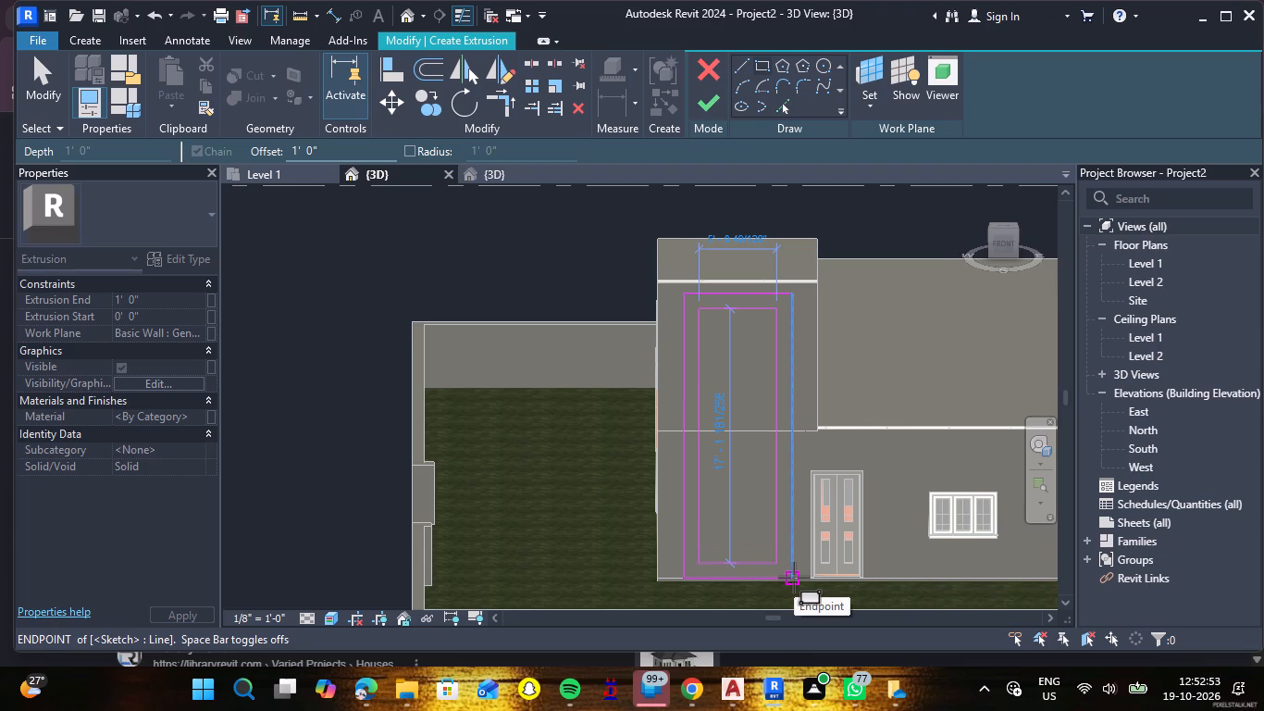
pyautogui.click(794, 578)
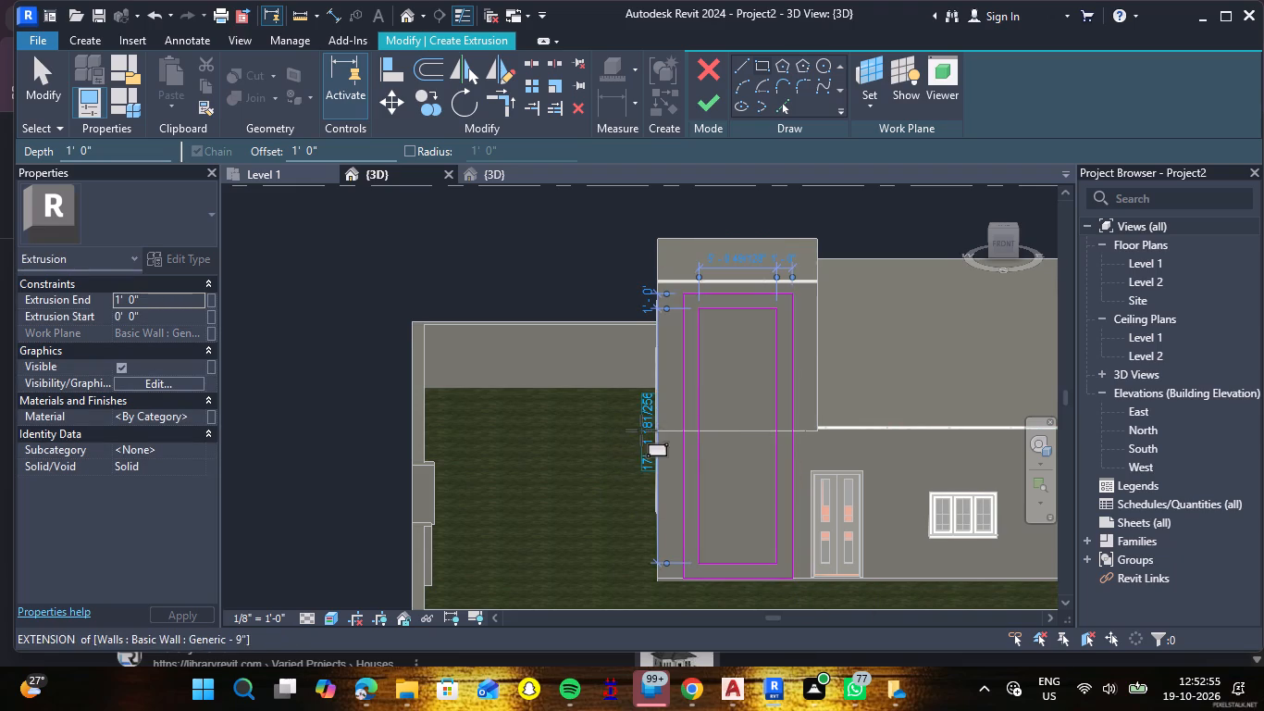
# Add two more nested rectangles to the extrusion sketch, each offset 1' inside the previous one.
pyautogui.click(698, 307)
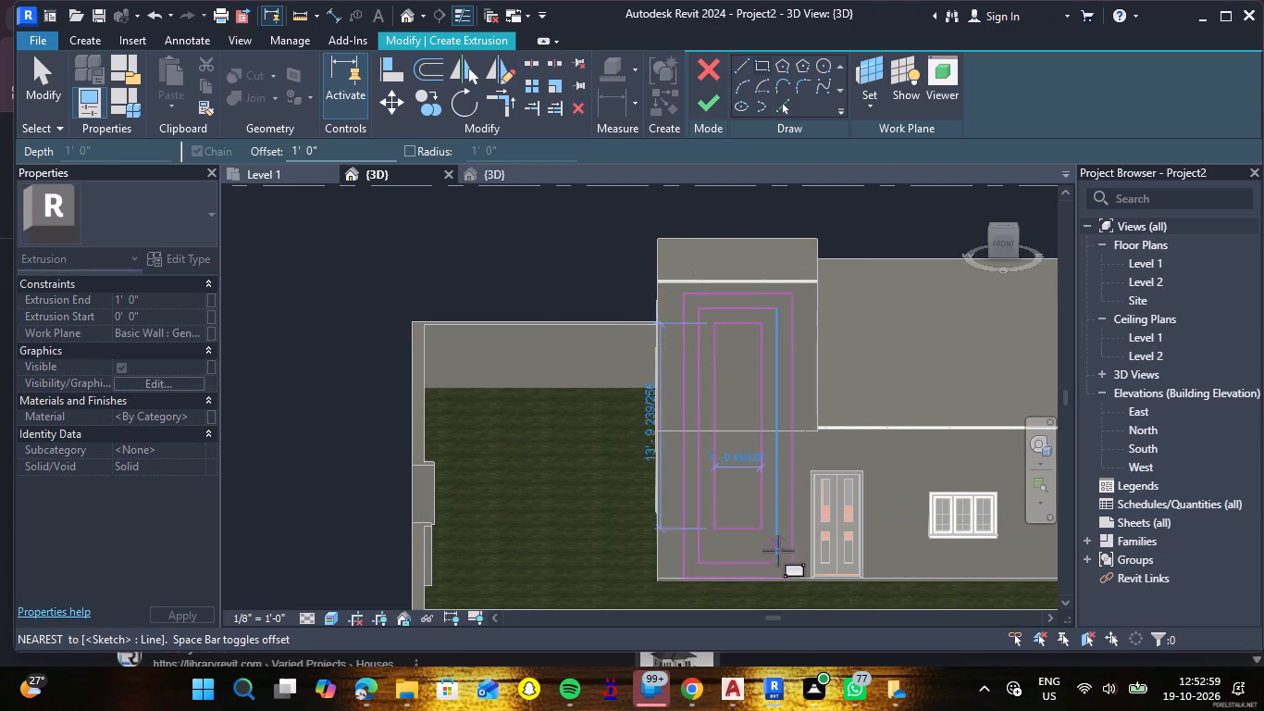
pyautogui.click(780, 568)
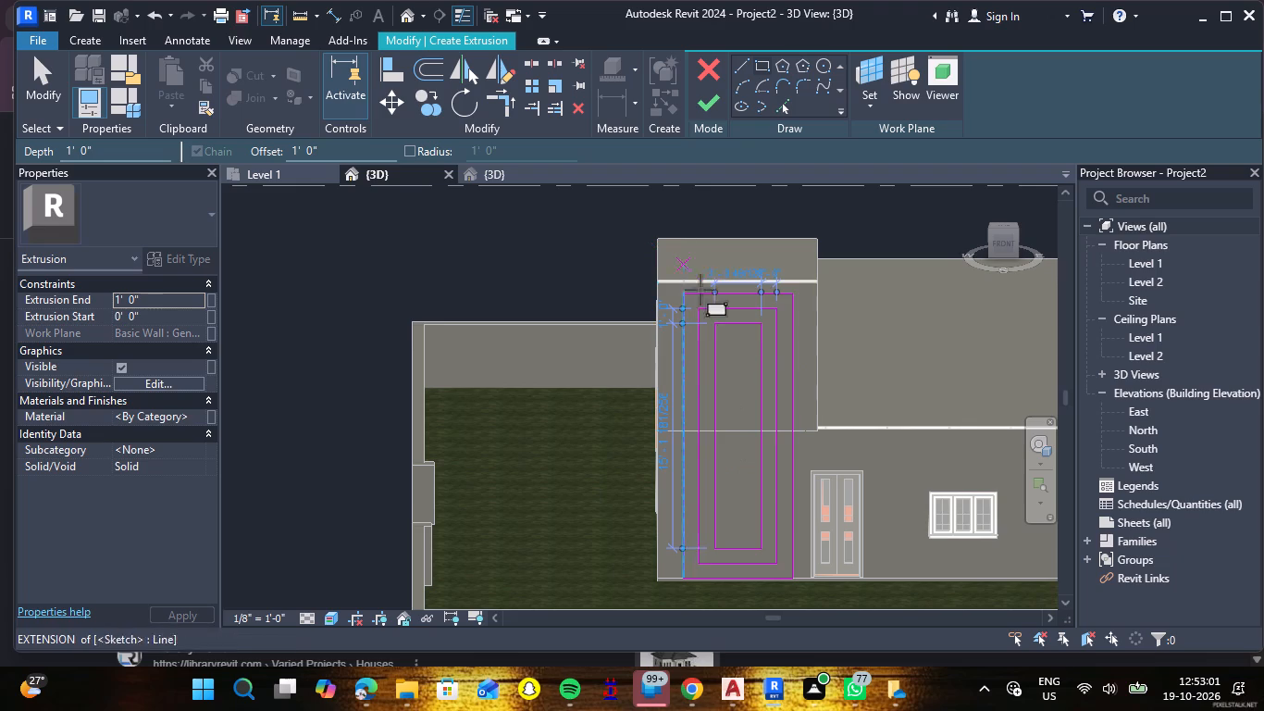
pyautogui.click(713, 325)
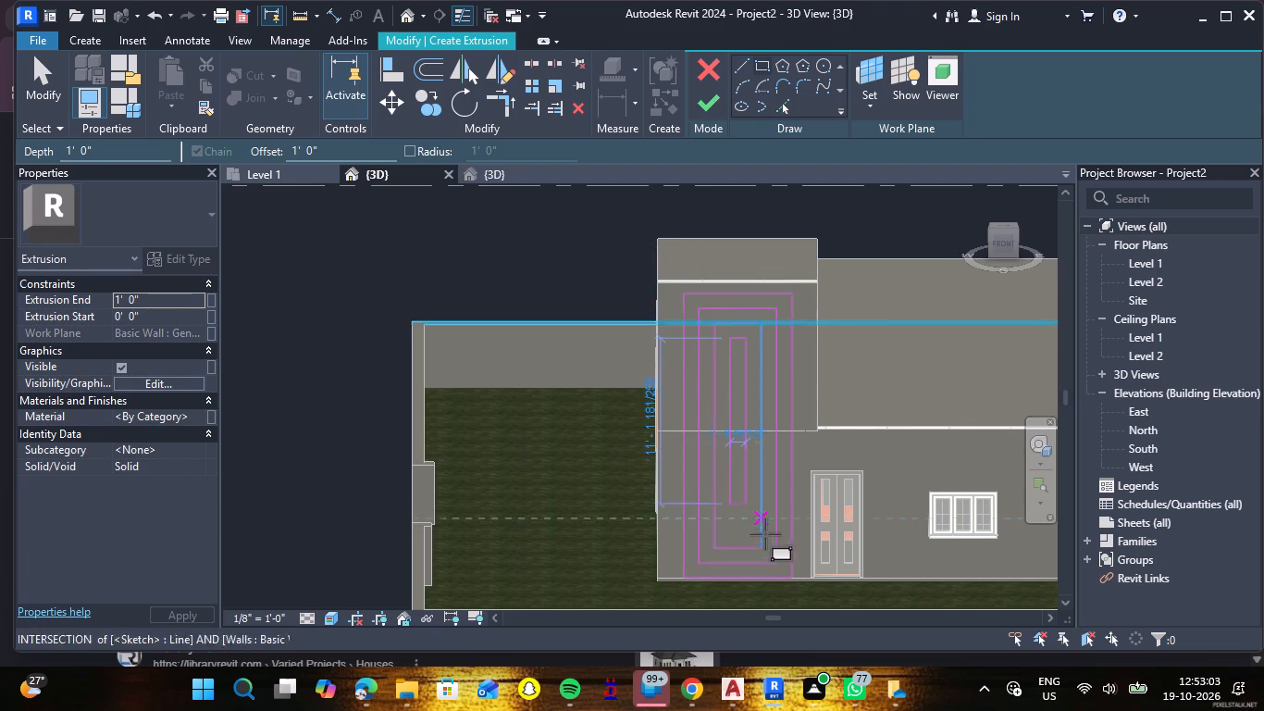
pyautogui.click(760, 553)
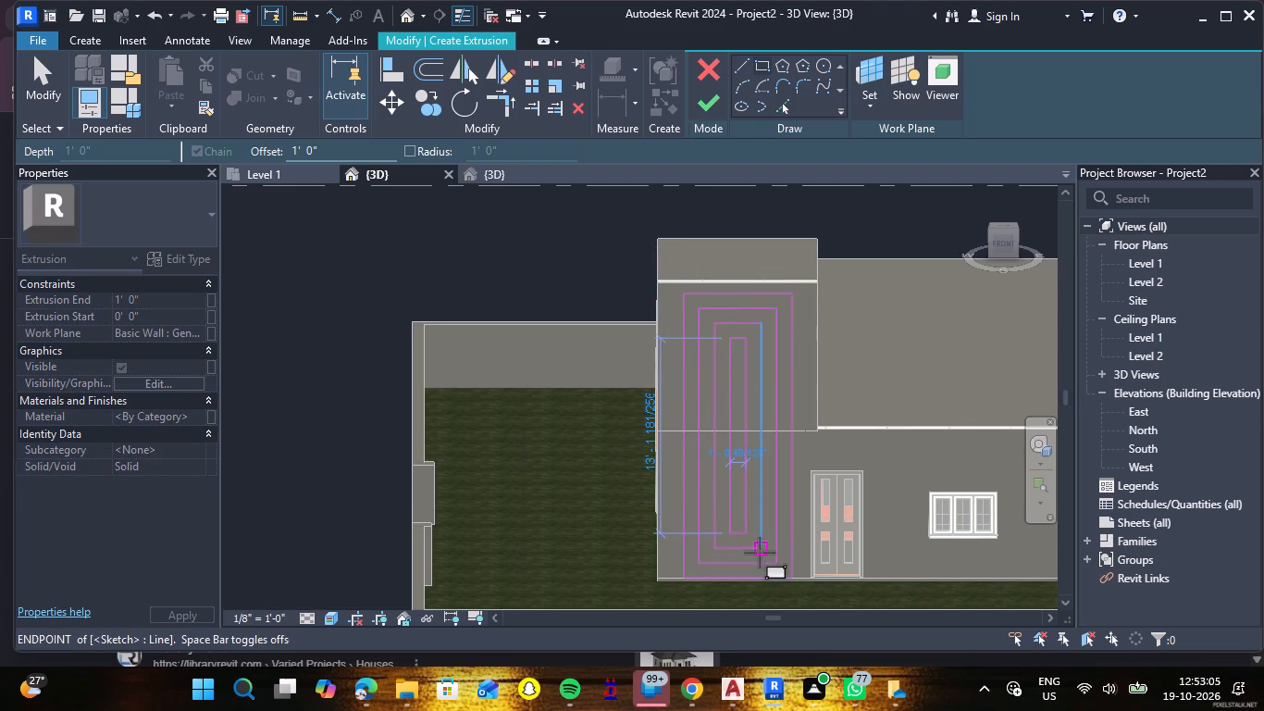
# Finish the nested-rectangle sketch as a 1' deep extrusion on the front wall.
pyautogui.click(711, 108)
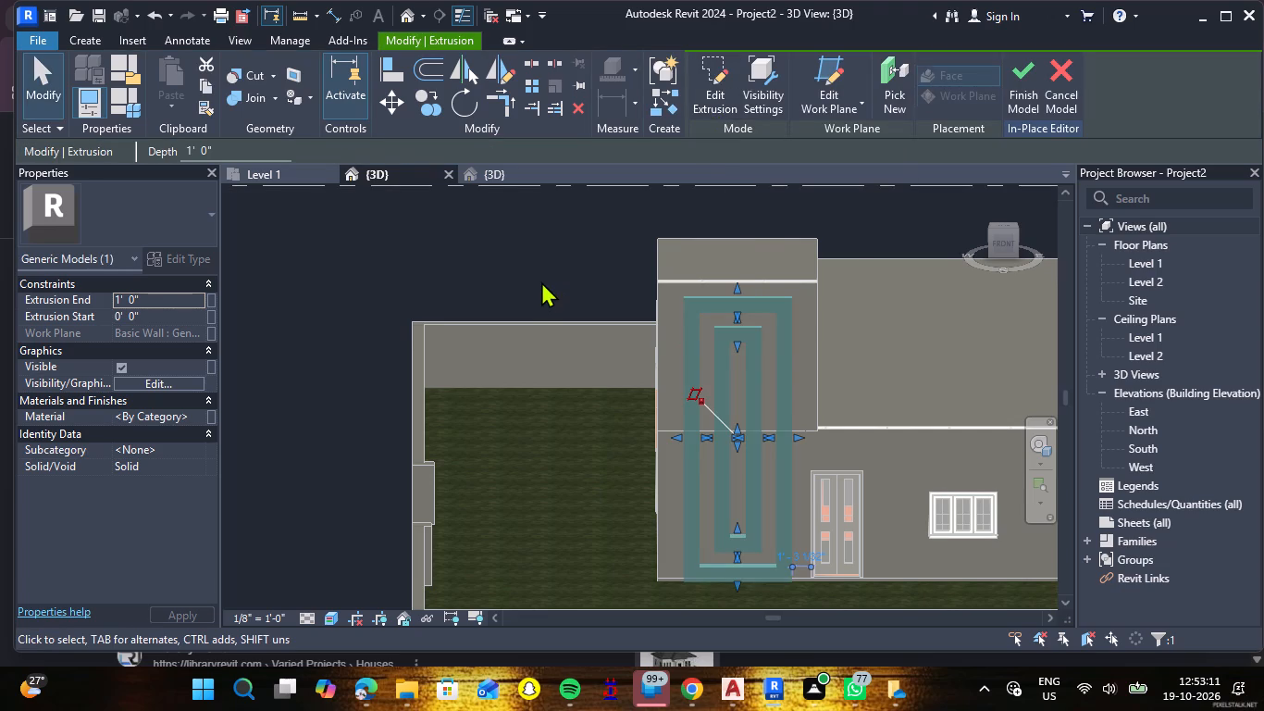
pyautogui.click(538, 265)
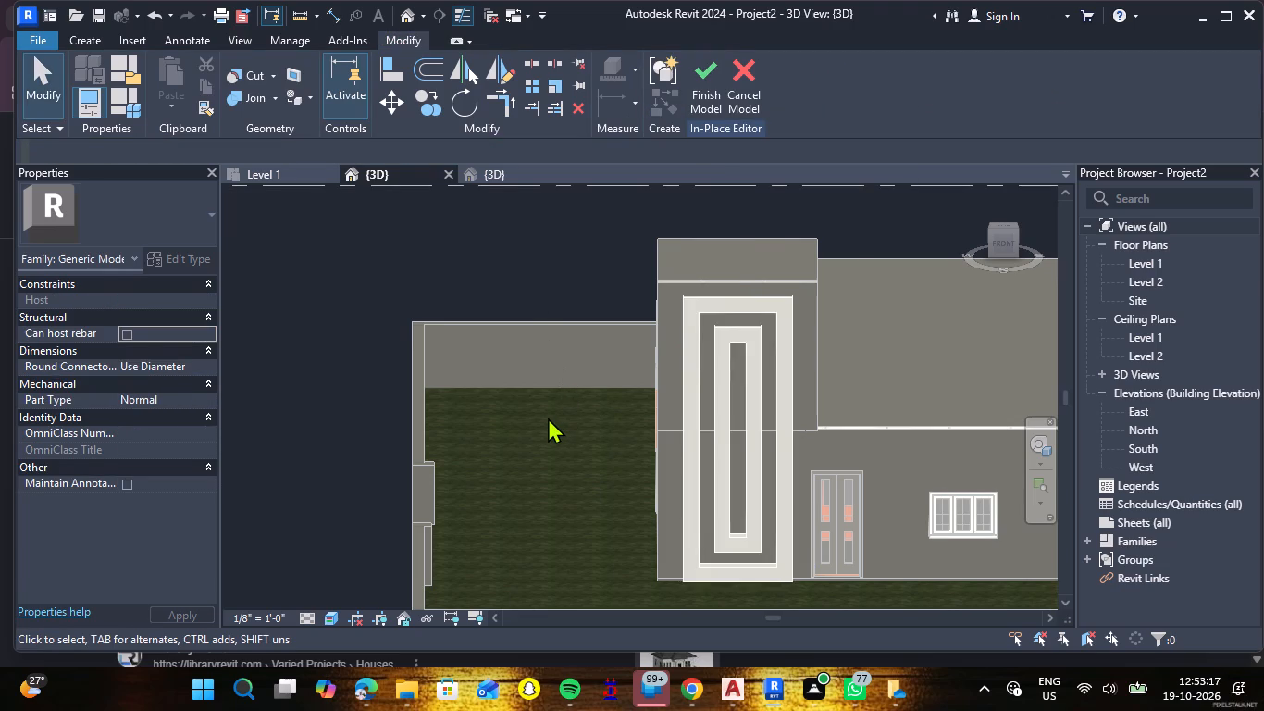
# Start a second Extrusion and set its work plane to the front face of the nested-rectangle extrusion.
pyautogui.scroll(2, 787, 355)
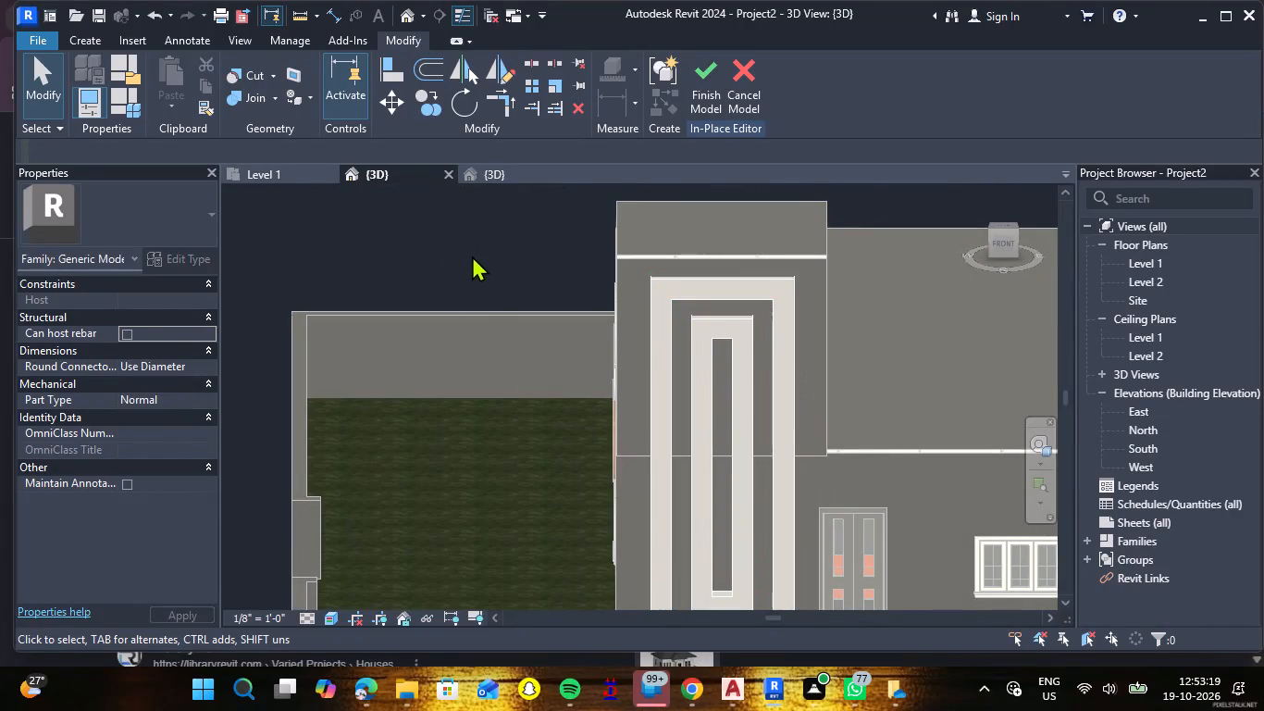
pyautogui.scroll(3, 675, 294)
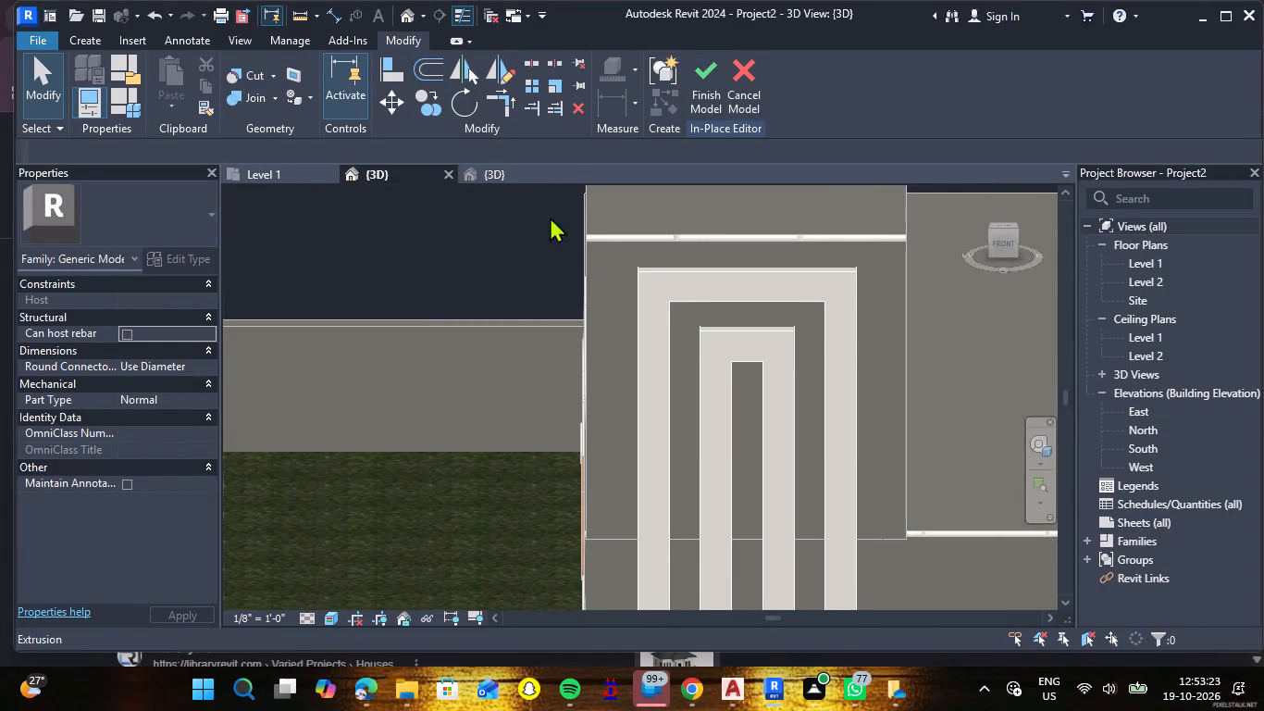
pyautogui.click(88, 40)
pyautogui.click(185, 70)
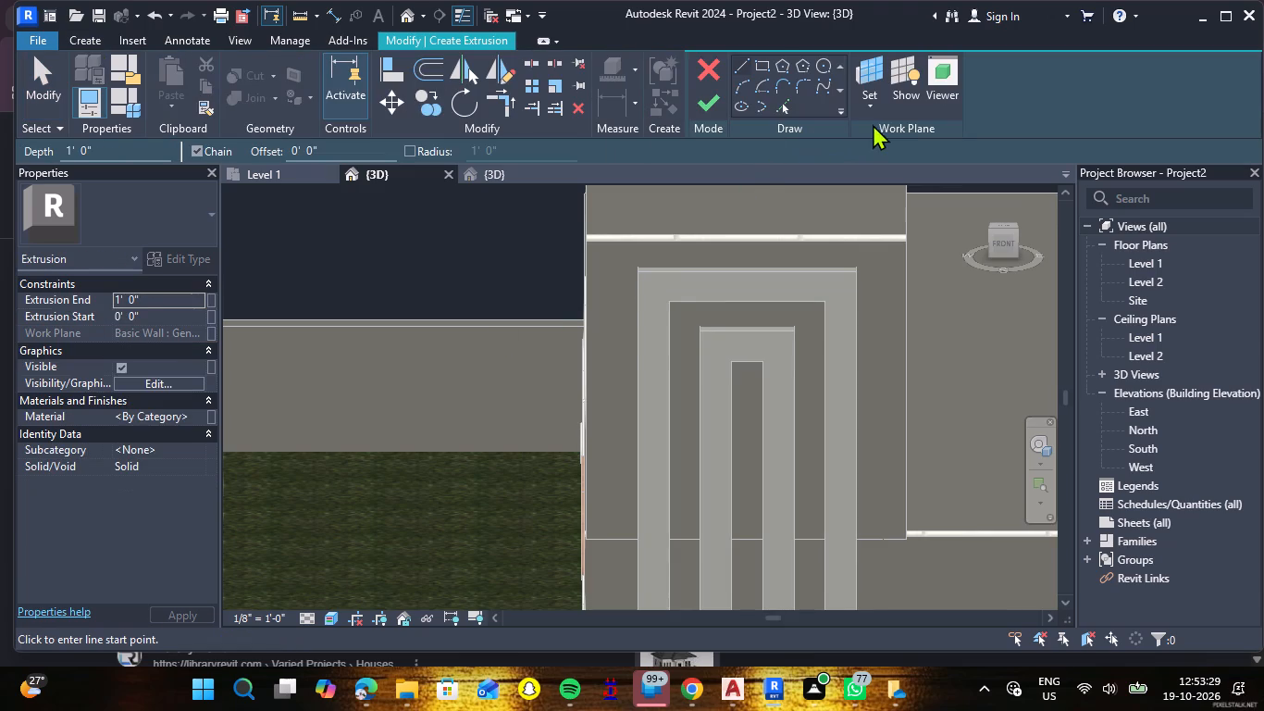
pyautogui.click(874, 113)
pyautogui.click(900, 173)
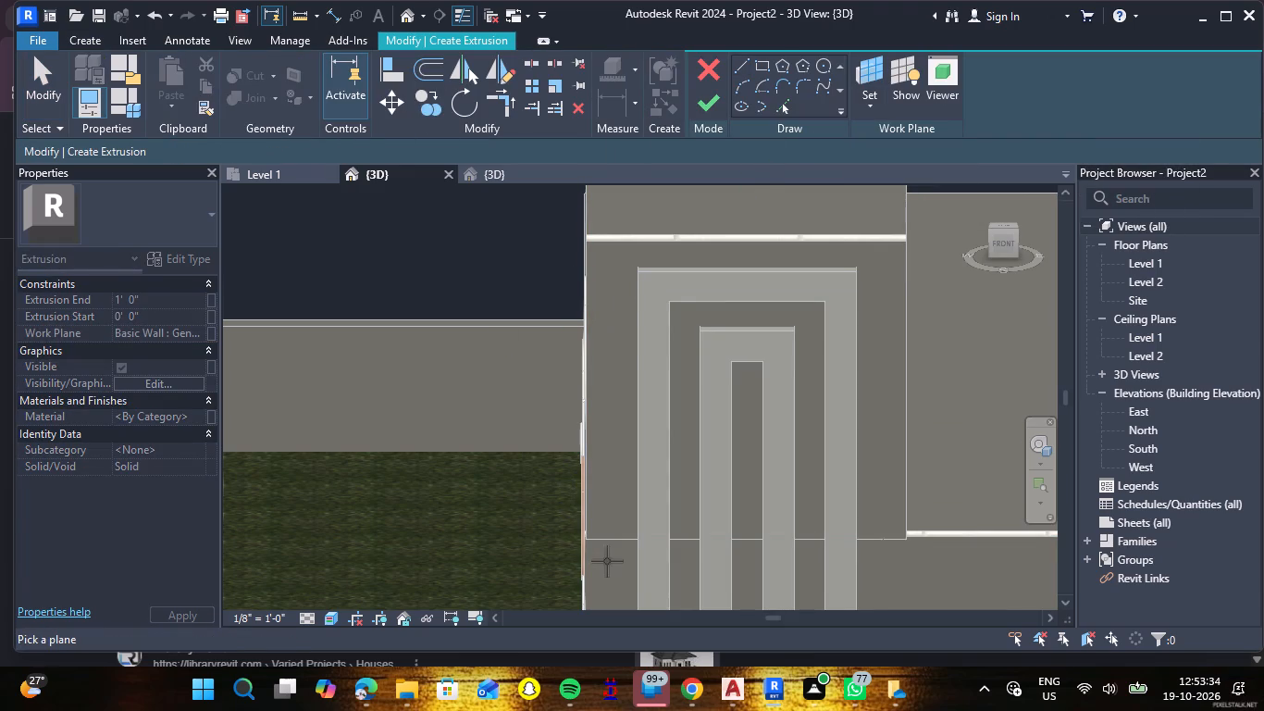
pyautogui.scroll(-5, 604, 537)
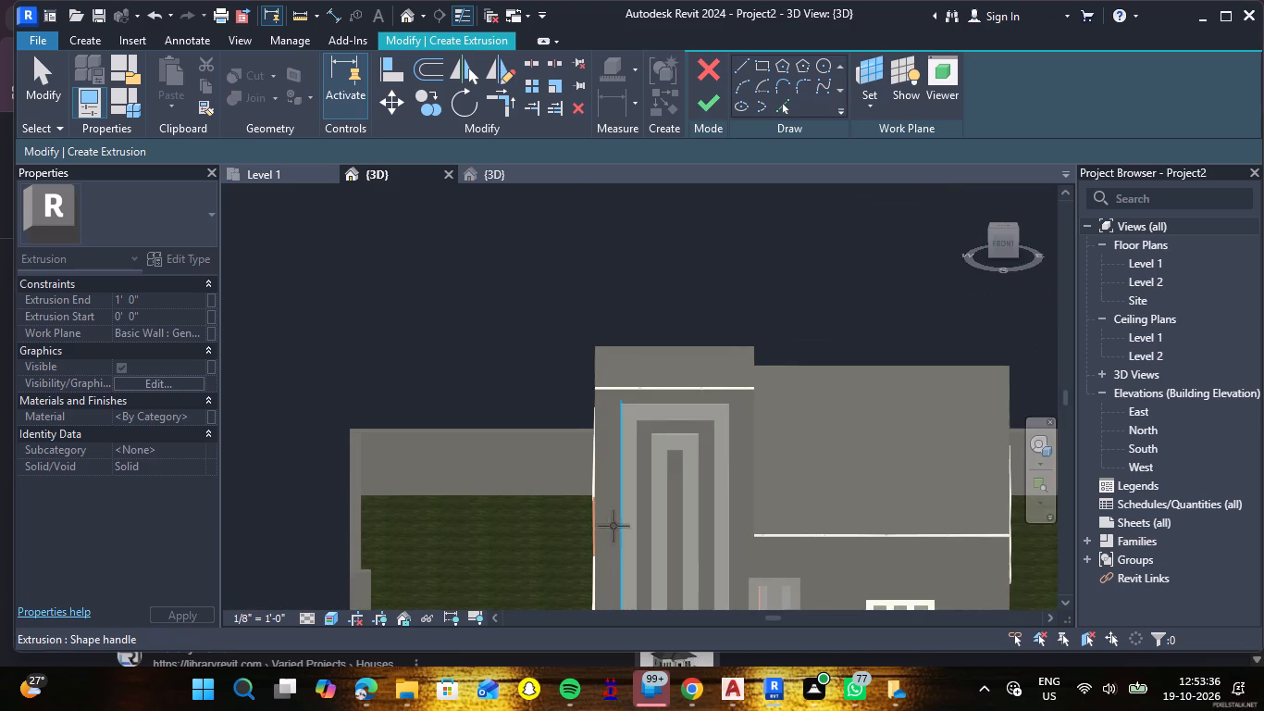
pyautogui.click(644, 411)
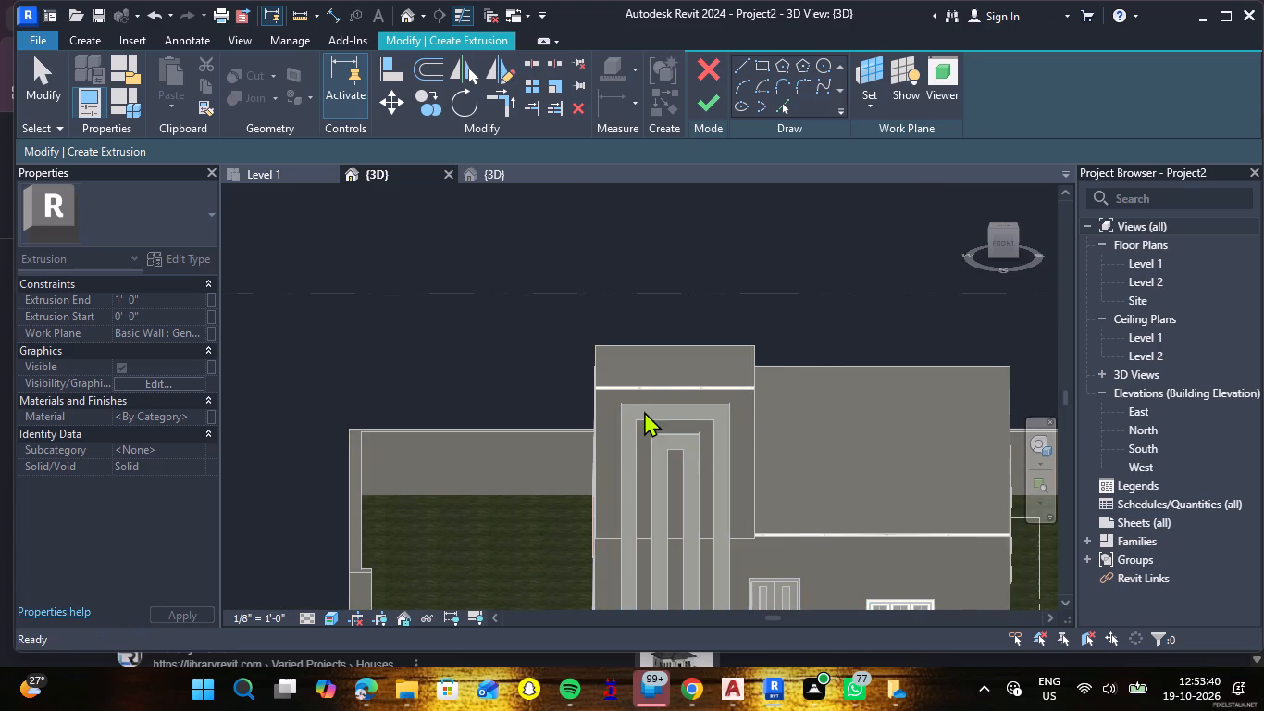
# Sketch a rectangle tracing the outer boundary of the nested-rectangle extrusion, from its upper corner to the opposite bottom corner.
pyautogui.click(758, 67)
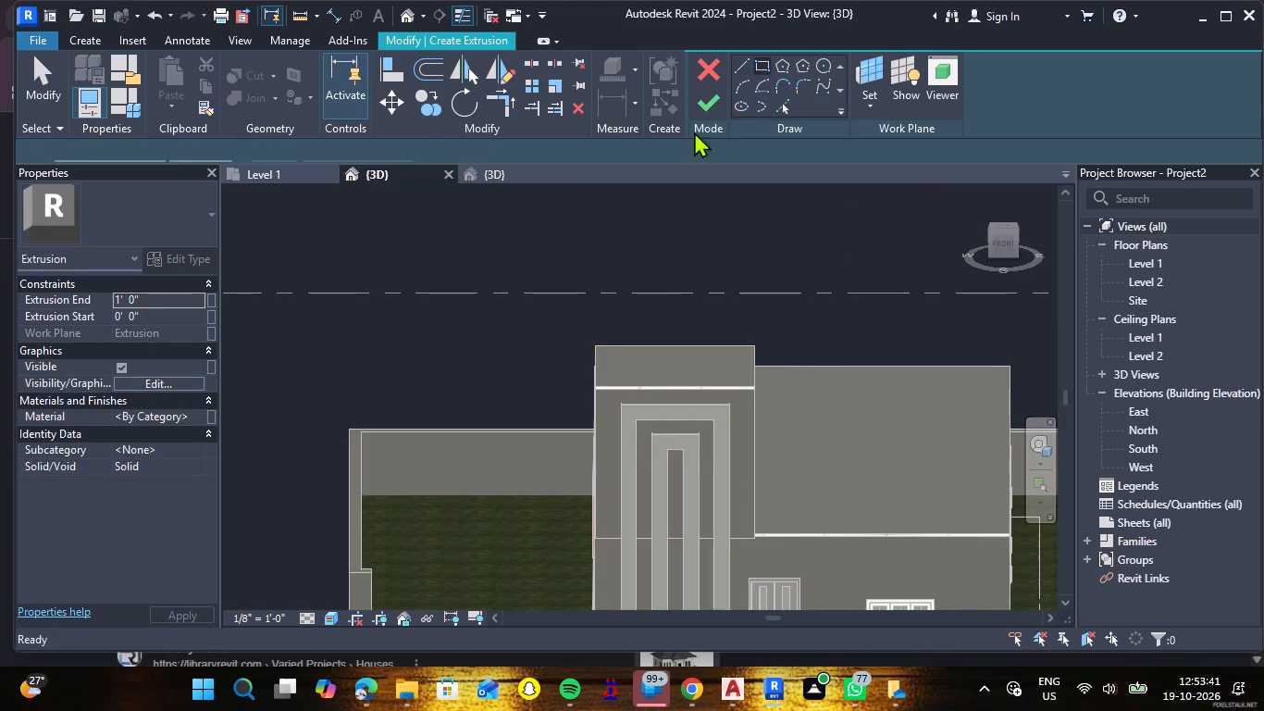
pyautogui.click(621, 406)
pyautogui.scroll(-2, 719, 517)
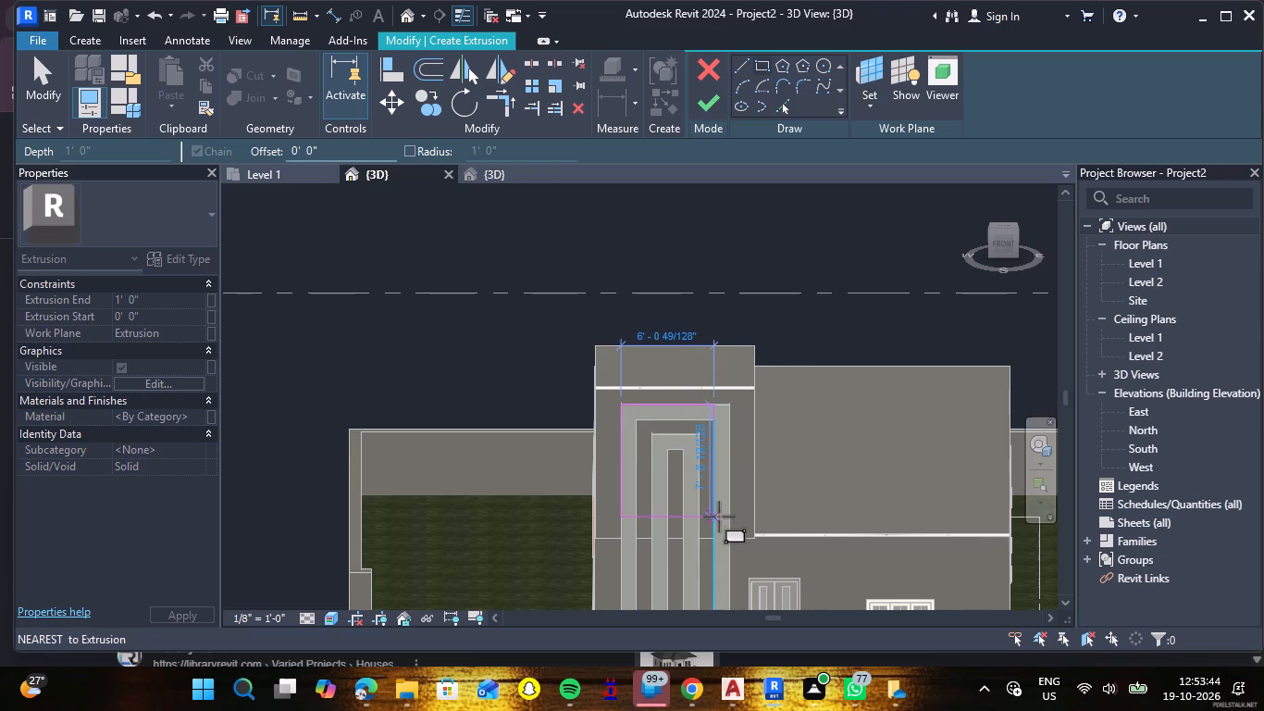
pyautogui.scroll(-5, 719, 517)
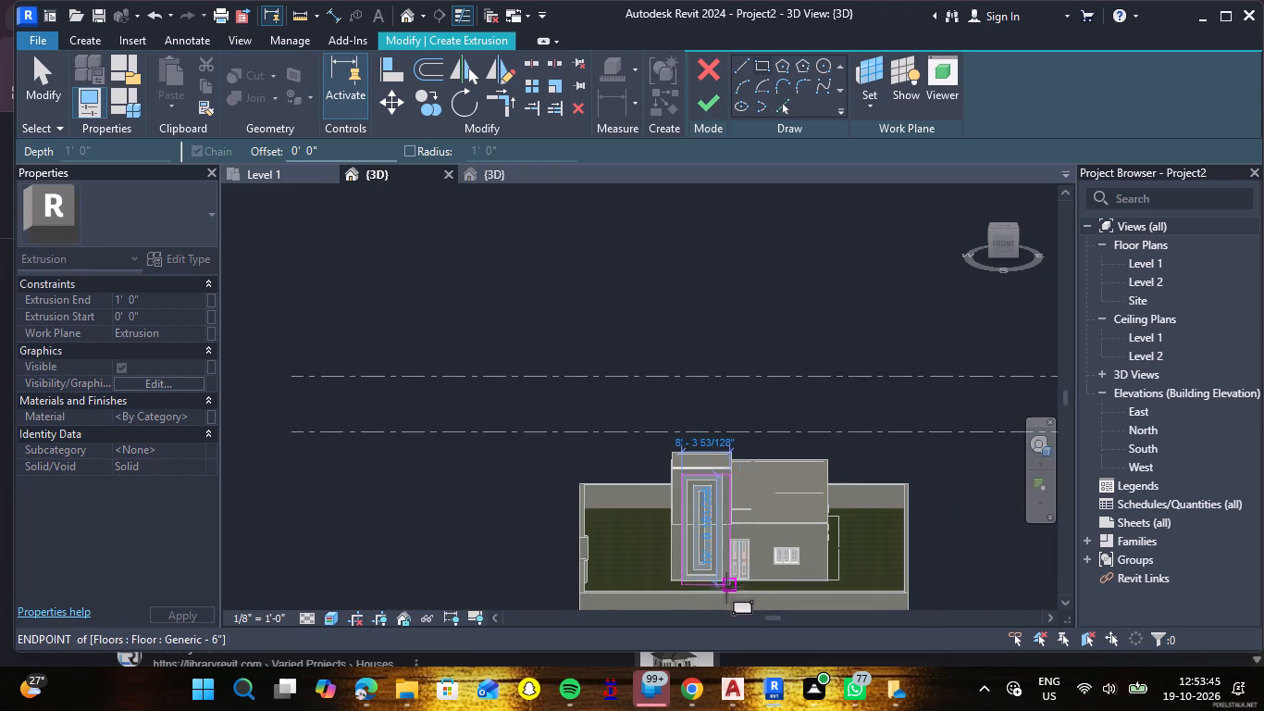
pyautogui.scroll(15, 726, 588)
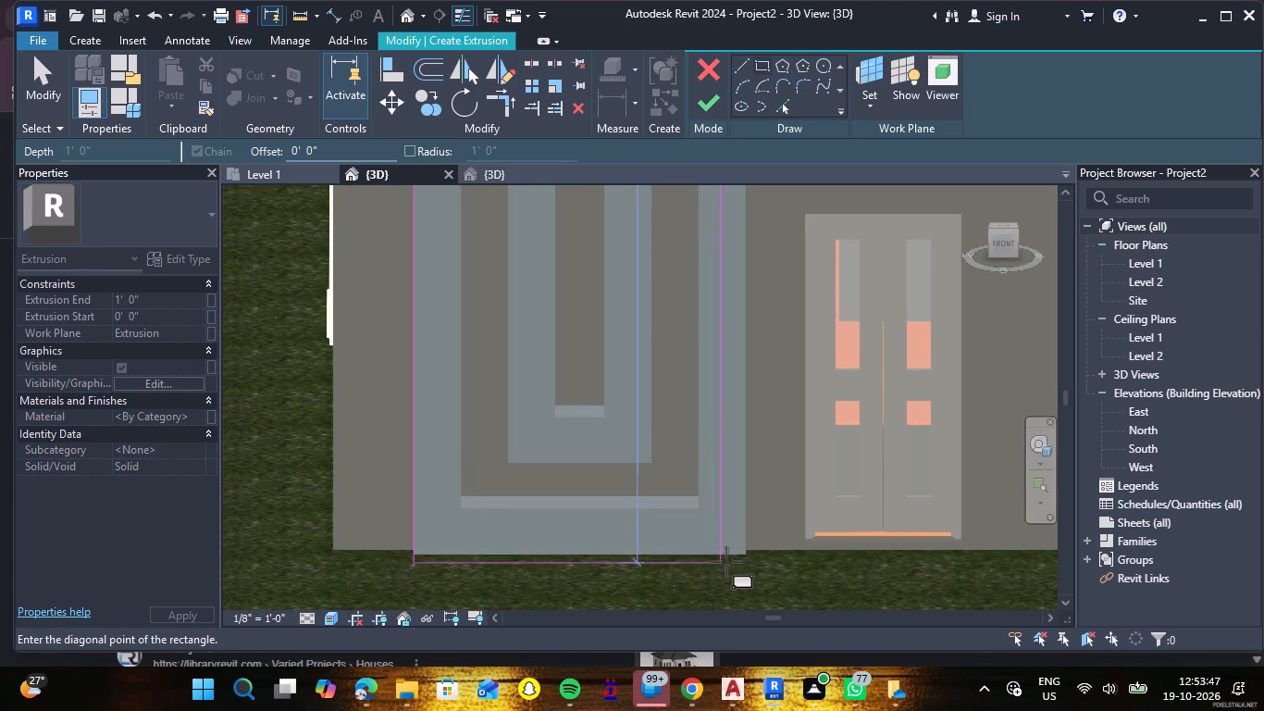
pyautogui.click(746, 556)
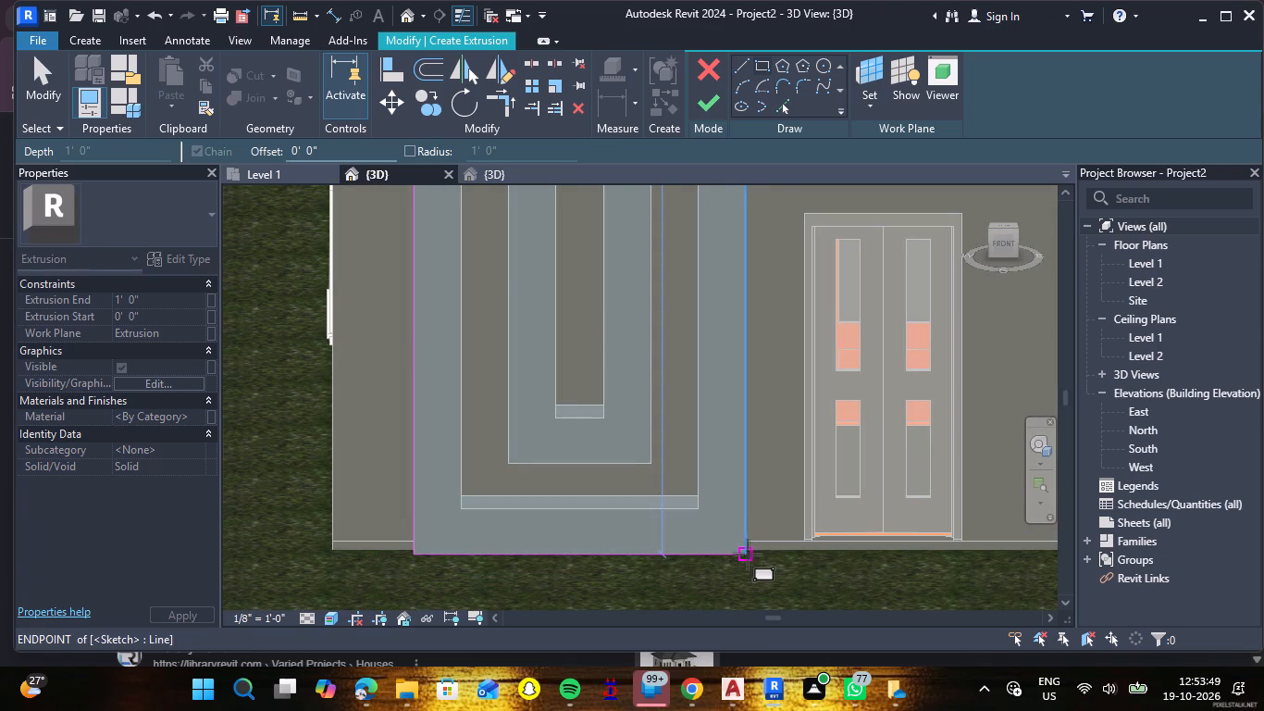
pyautogui.scroll(-6, 759, 516)
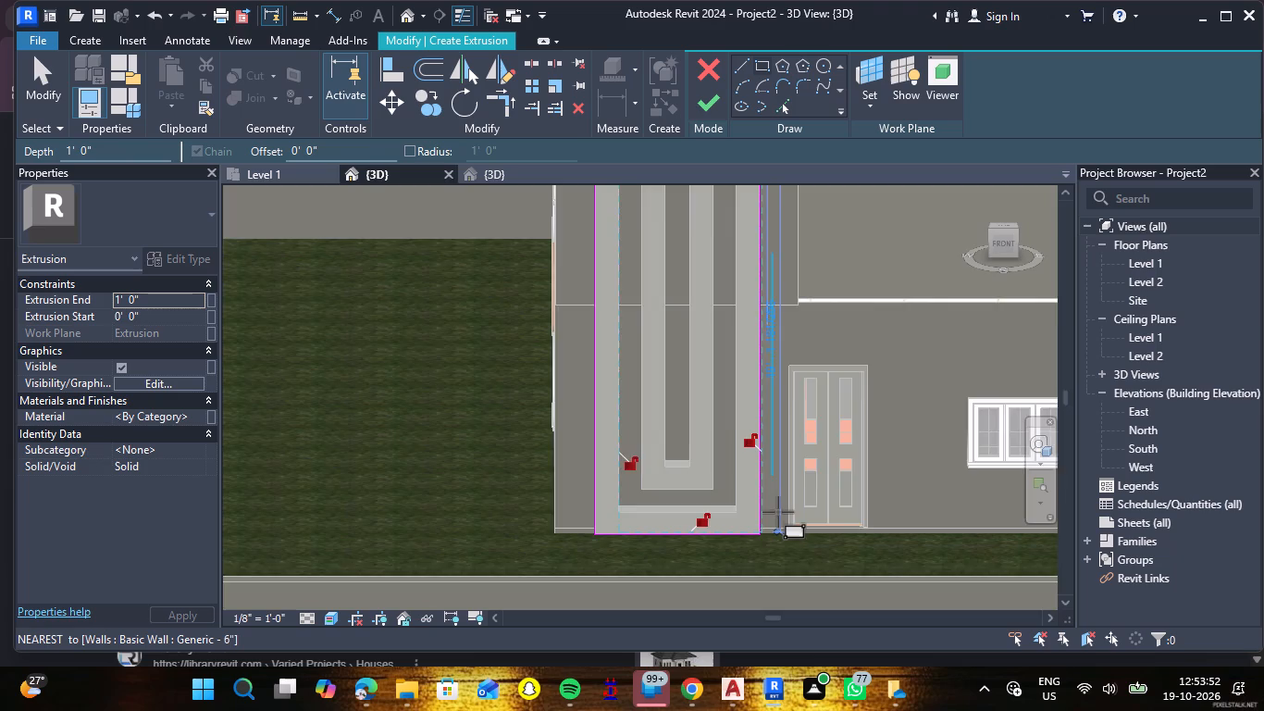
pyautogui.scroll(-1, 778, 512)
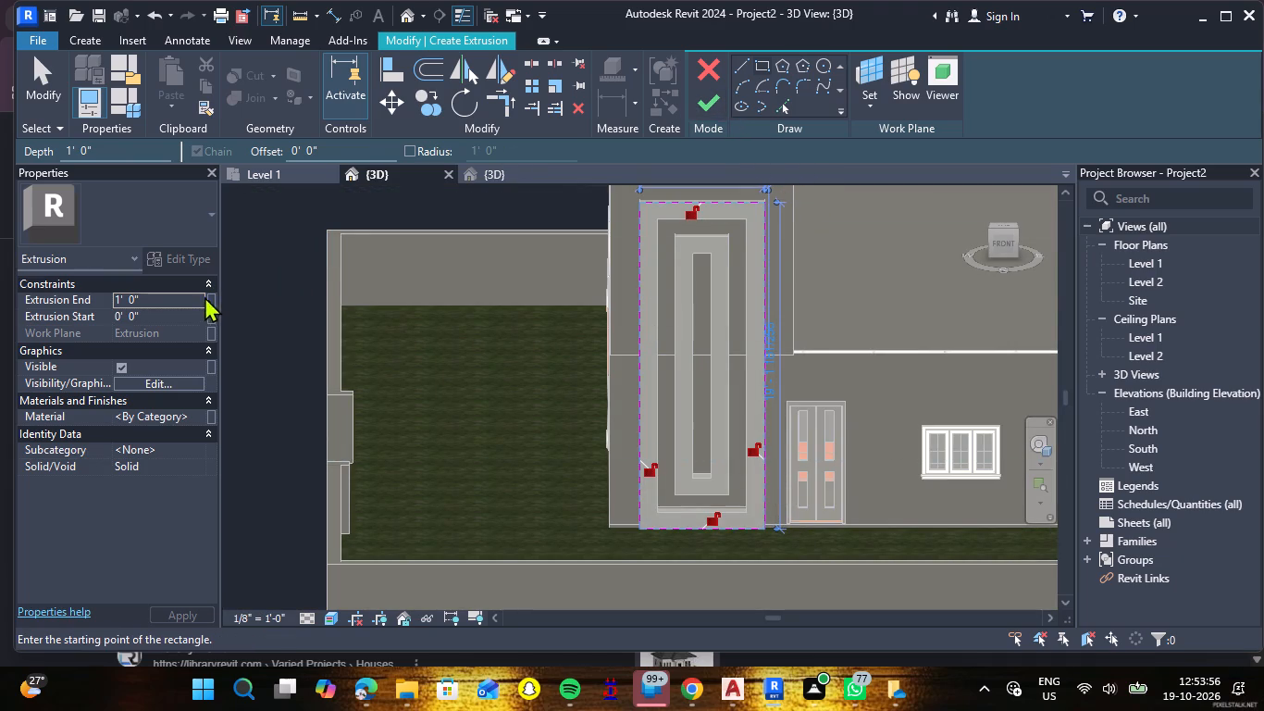
# Set the Extrusion End to 12 mm and finish the rectangular panel extrusion.
pyautogui.click(179, 301)
pyautogui.write('12')
pyautogui.write('MM')
pyautogui.press('Return')
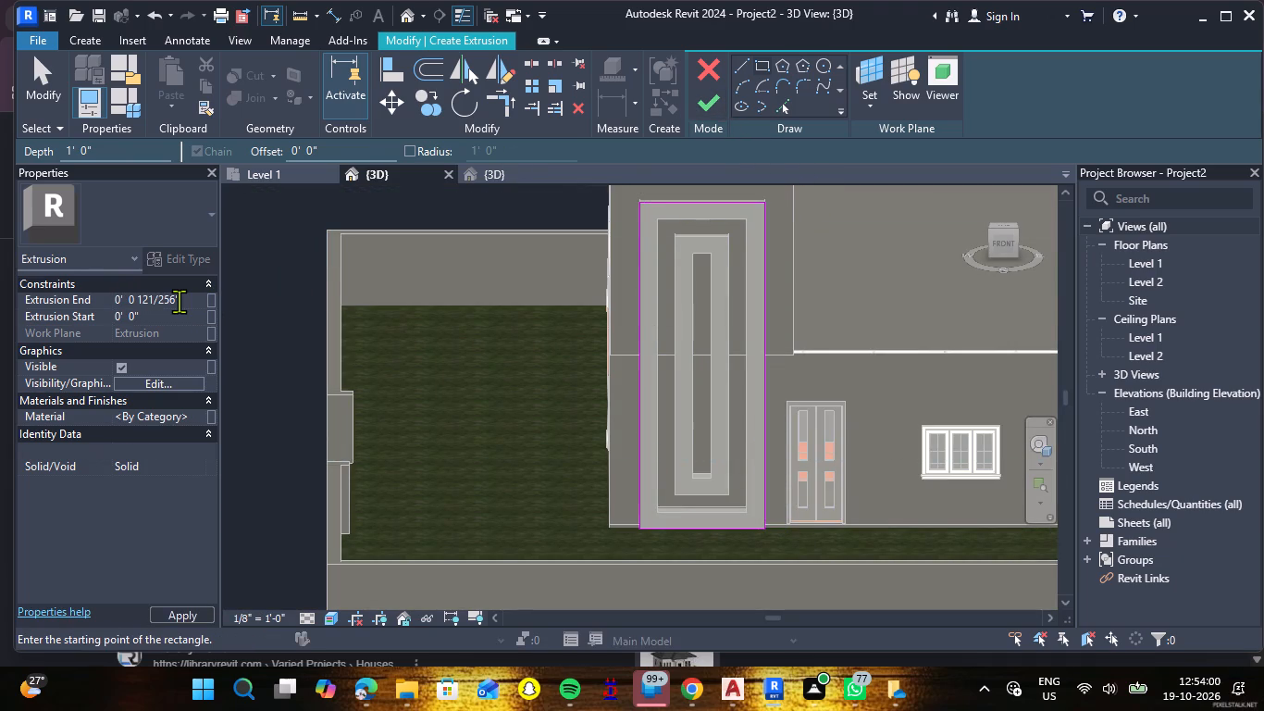
pyautogui.click(705, 113)
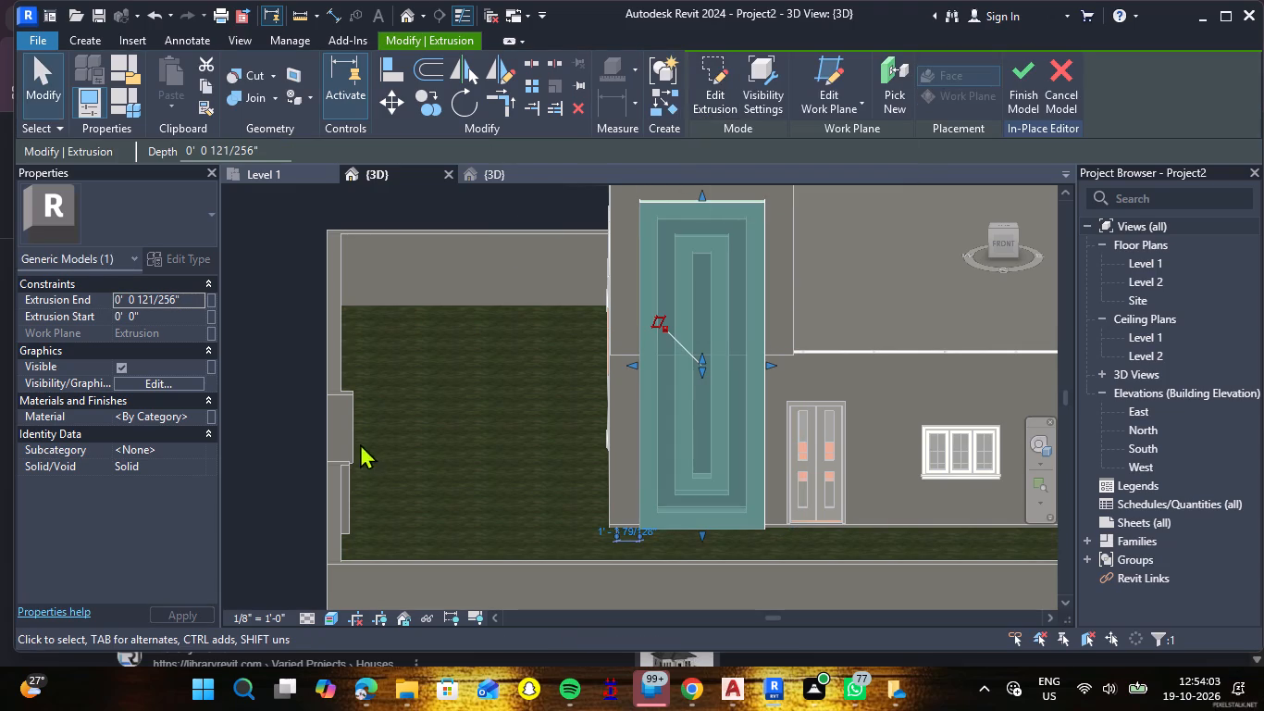
pyautogui.click(275, 401)
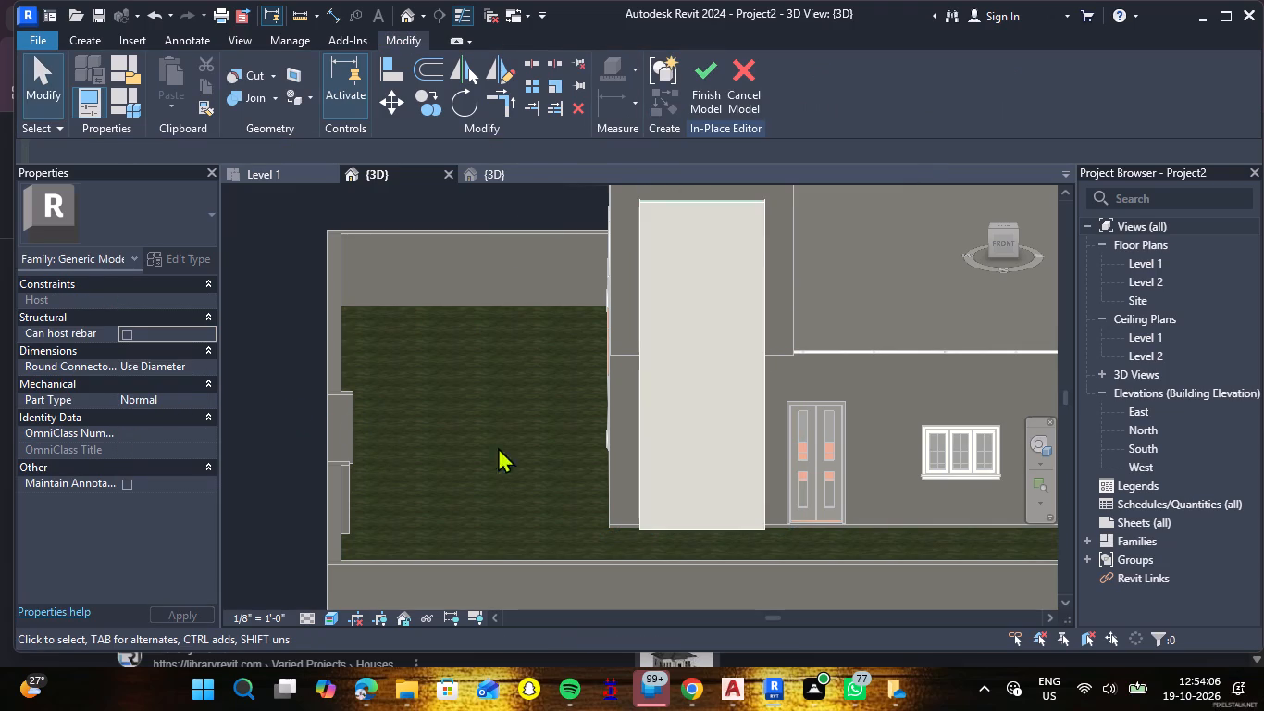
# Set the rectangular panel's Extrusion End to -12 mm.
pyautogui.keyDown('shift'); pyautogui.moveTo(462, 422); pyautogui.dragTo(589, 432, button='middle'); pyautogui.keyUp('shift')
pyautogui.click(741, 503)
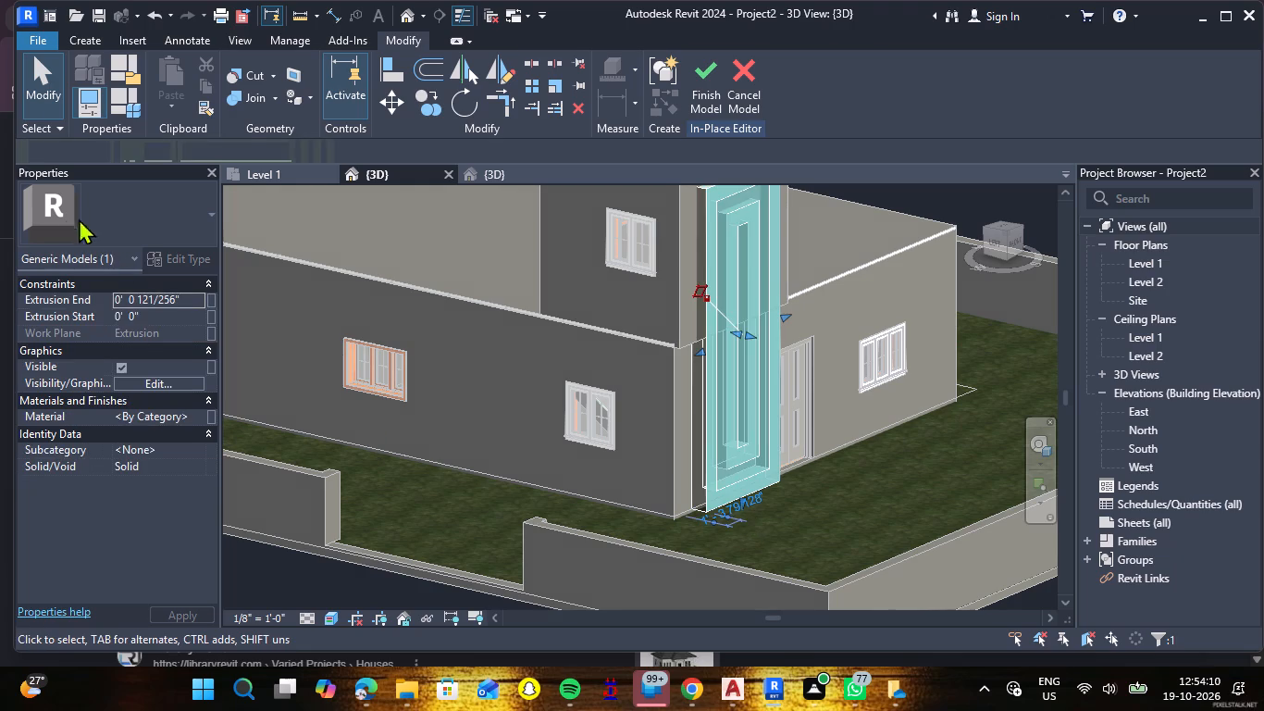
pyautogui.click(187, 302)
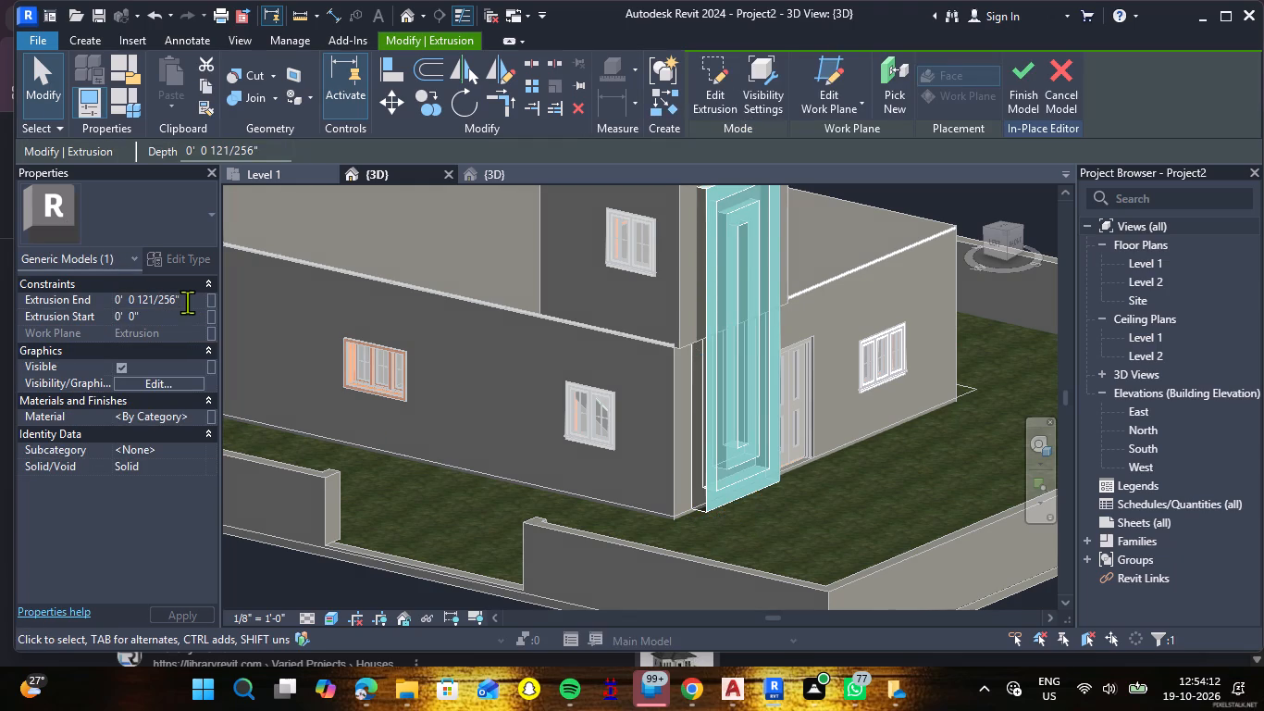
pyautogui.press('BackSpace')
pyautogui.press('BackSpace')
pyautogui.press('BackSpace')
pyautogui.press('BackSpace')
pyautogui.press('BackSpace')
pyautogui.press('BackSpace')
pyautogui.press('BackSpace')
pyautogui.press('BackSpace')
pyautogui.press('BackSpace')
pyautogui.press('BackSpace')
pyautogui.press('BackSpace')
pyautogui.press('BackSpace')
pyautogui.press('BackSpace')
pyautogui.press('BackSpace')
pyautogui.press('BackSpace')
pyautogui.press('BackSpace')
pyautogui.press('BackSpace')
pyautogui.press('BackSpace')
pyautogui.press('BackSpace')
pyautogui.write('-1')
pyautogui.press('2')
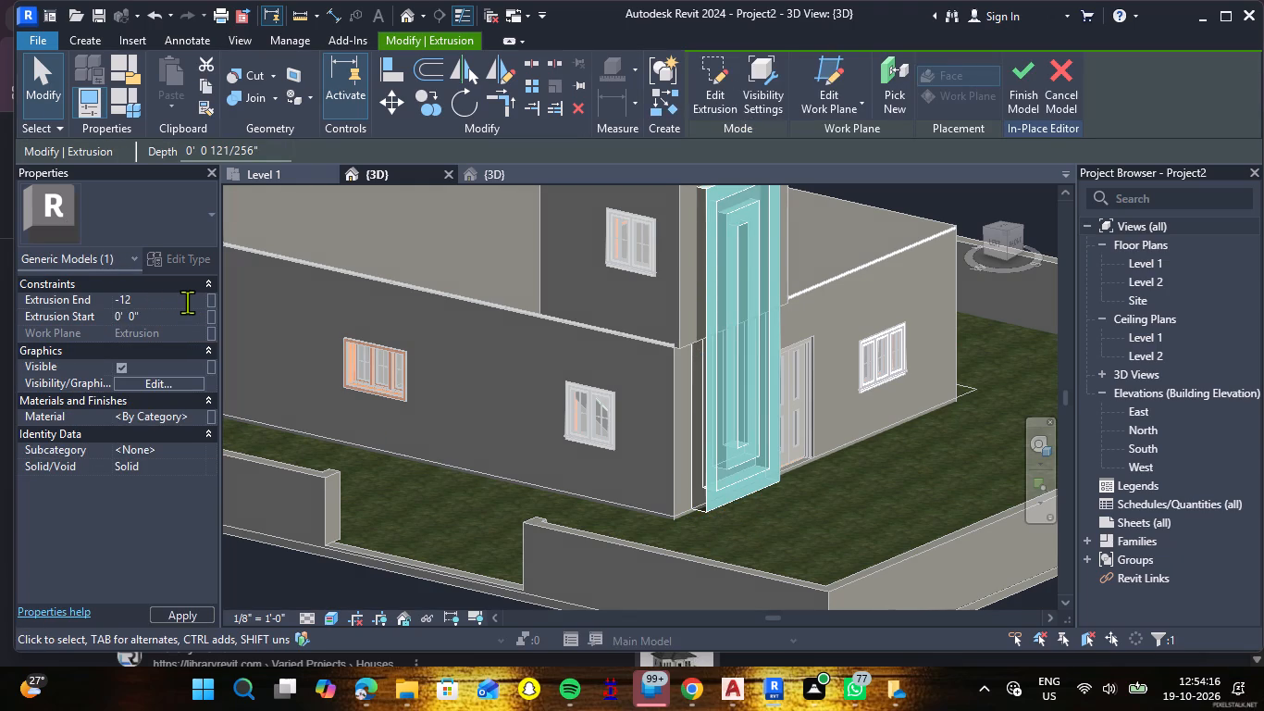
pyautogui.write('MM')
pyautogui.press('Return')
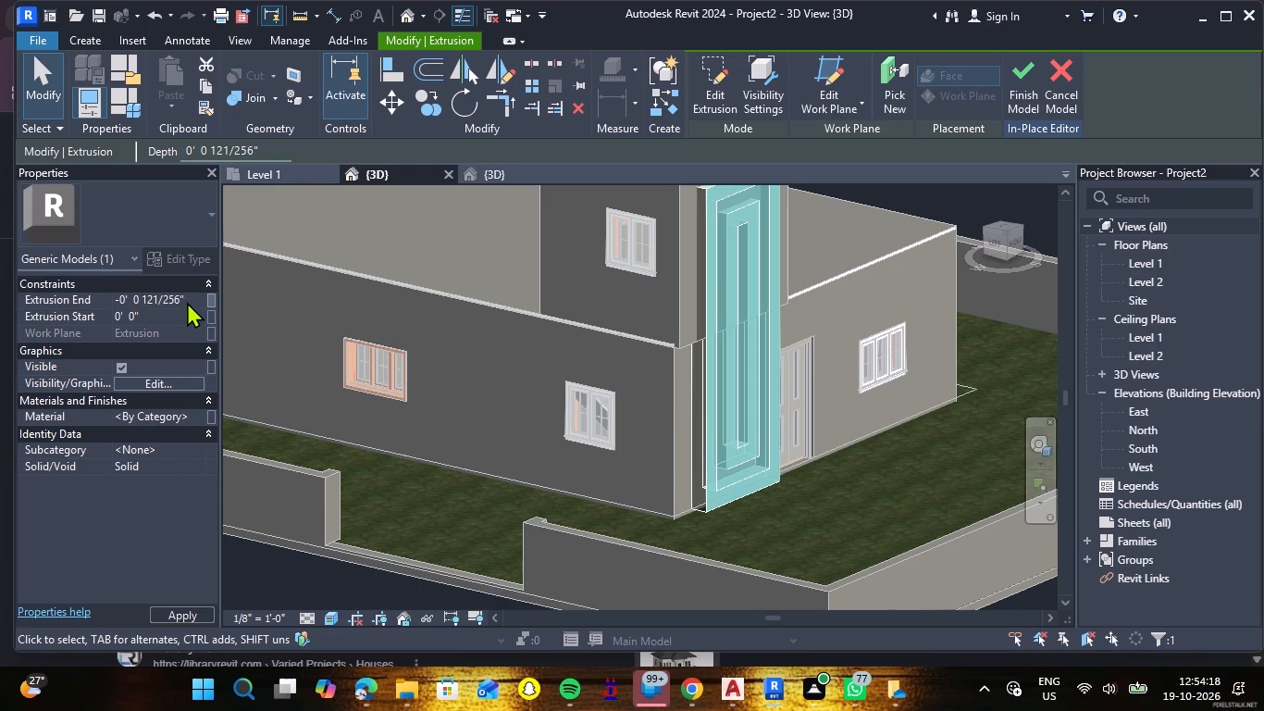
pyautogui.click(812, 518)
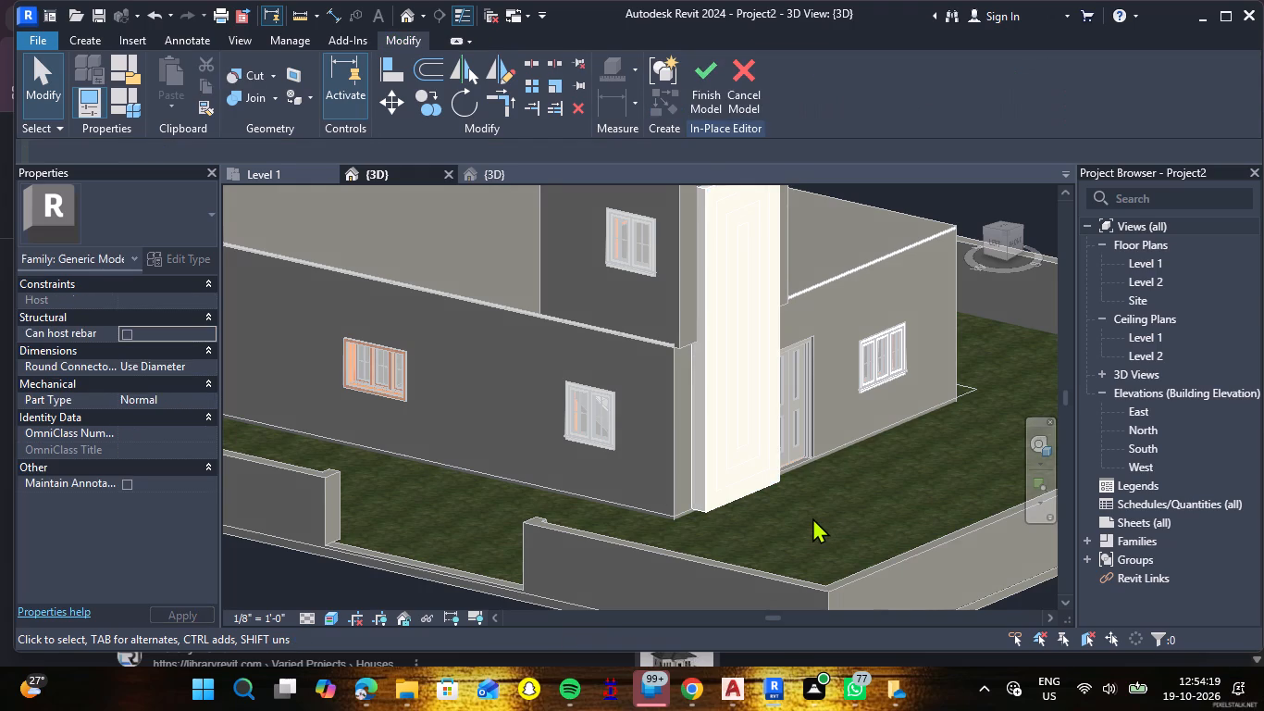
# Set the Extrusion End of the rectangular panel on the stair tower's front to -1".
pyautogui.keyDown('shift'); pyautogui.moveTo(820, 479); pyautogui.dragTo(743, 509, button='middle'); pyautogui.keyUp('shift')
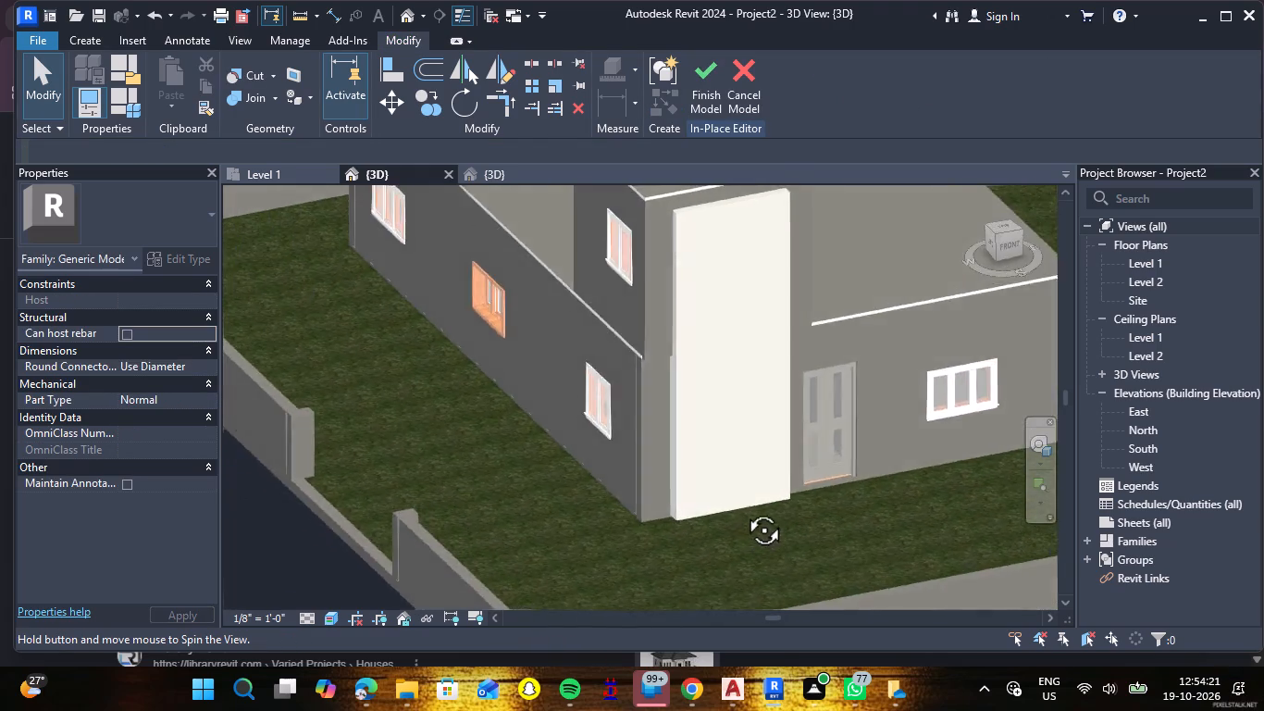
pyautogui.keyDown('shift'); pyautogui.moveTo(743, 509); pyautogui.dragTo(651, 500, button='middle'); pyautogui.keyUp('shift')
pyautogui.keyDown('shift'); pyautogui.scroll(-1, 733, 404); pyautogui.keyUp('shift')
pyautogui.keyDown('shift'); pyautogui.moveTo(731, 408); pyautogui.dragTo(621, 430, button='middle'); pyautogui.keyUp('shift')
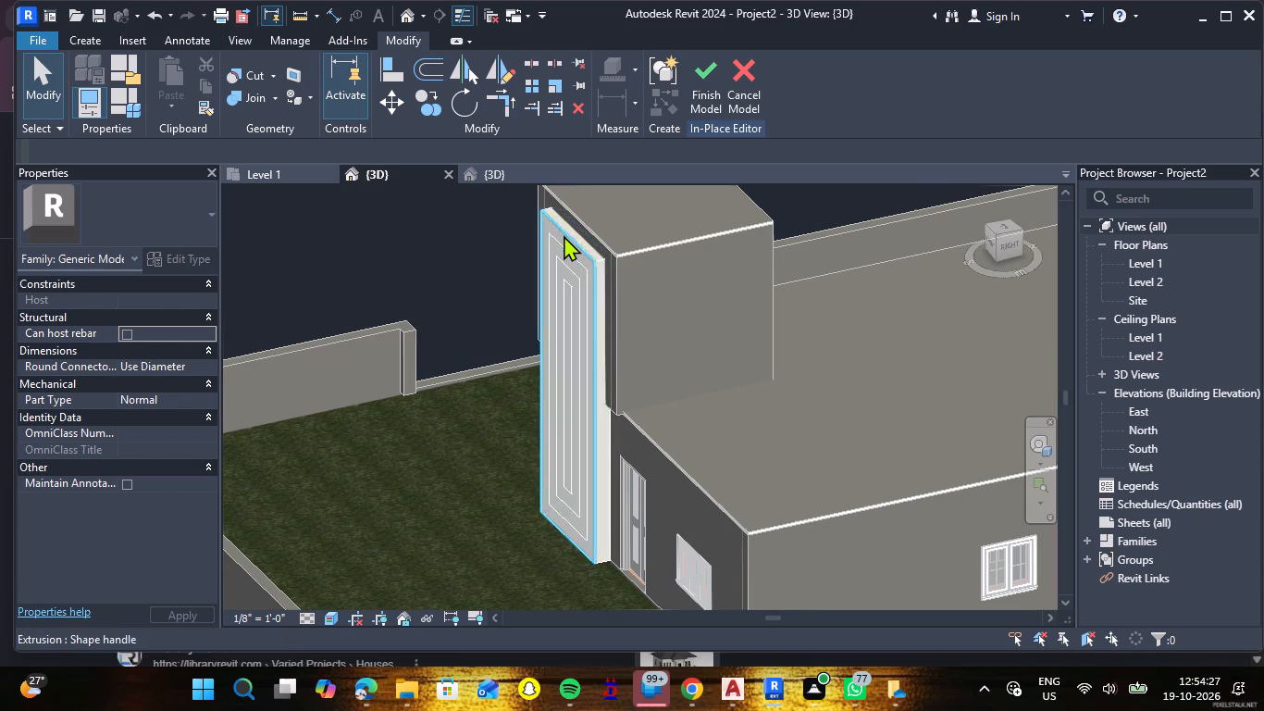
pyautogui.scroll(7, 565, 234)
pyautogui.click(614, 283)
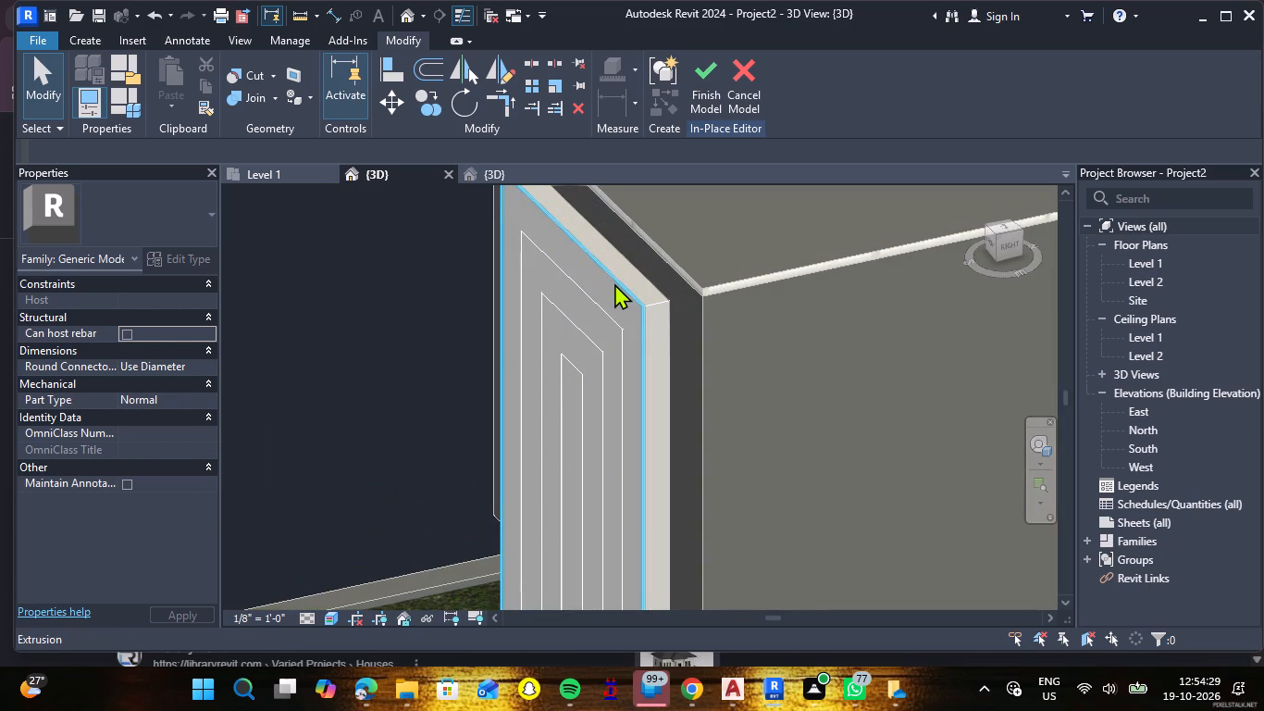
pyautogui.keyDown('shift'); pyautogui.moveTo(420, 378); pyautogui.dragTo(551, 293, button='middle'); pyautogui.keyUp('shift')
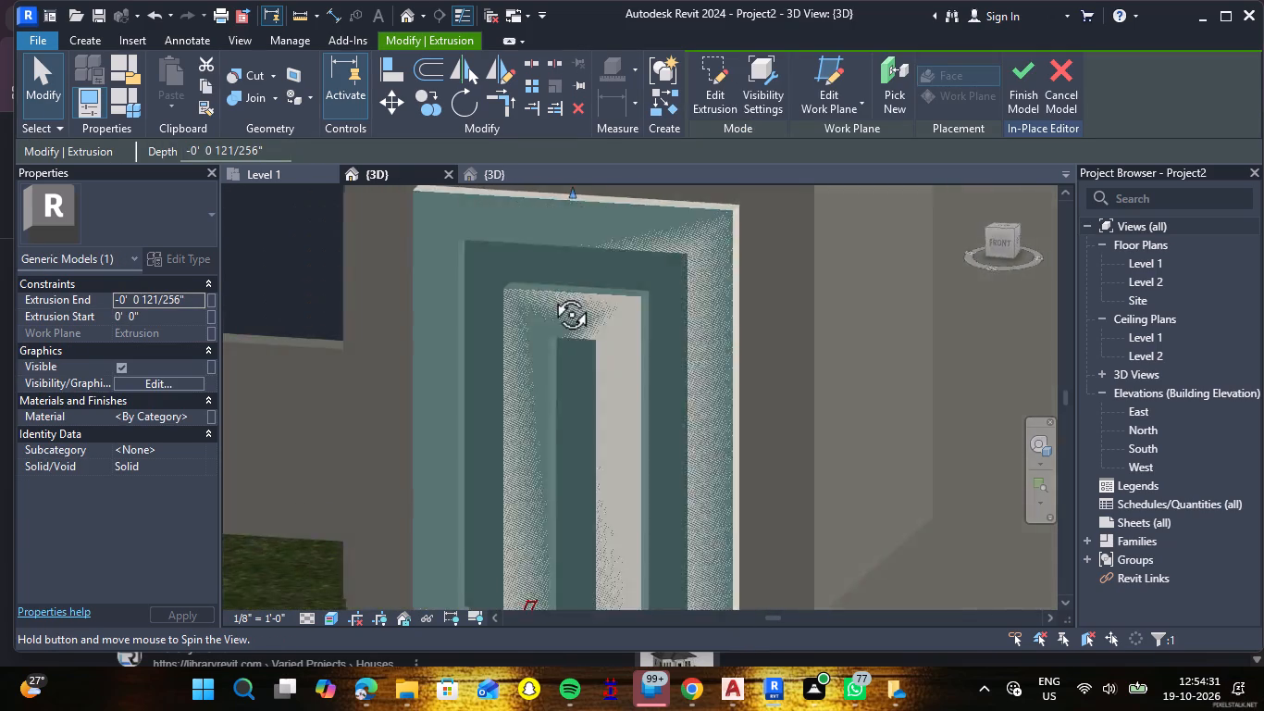
pyautogui.keyDown('shift'); pyautogui.moveTo(551, 293); pyautogui.dragTo(568, 273, button='middle'); pyautogui.keyUp('shift')
pyautogui.scroll(-5, 568, 273)
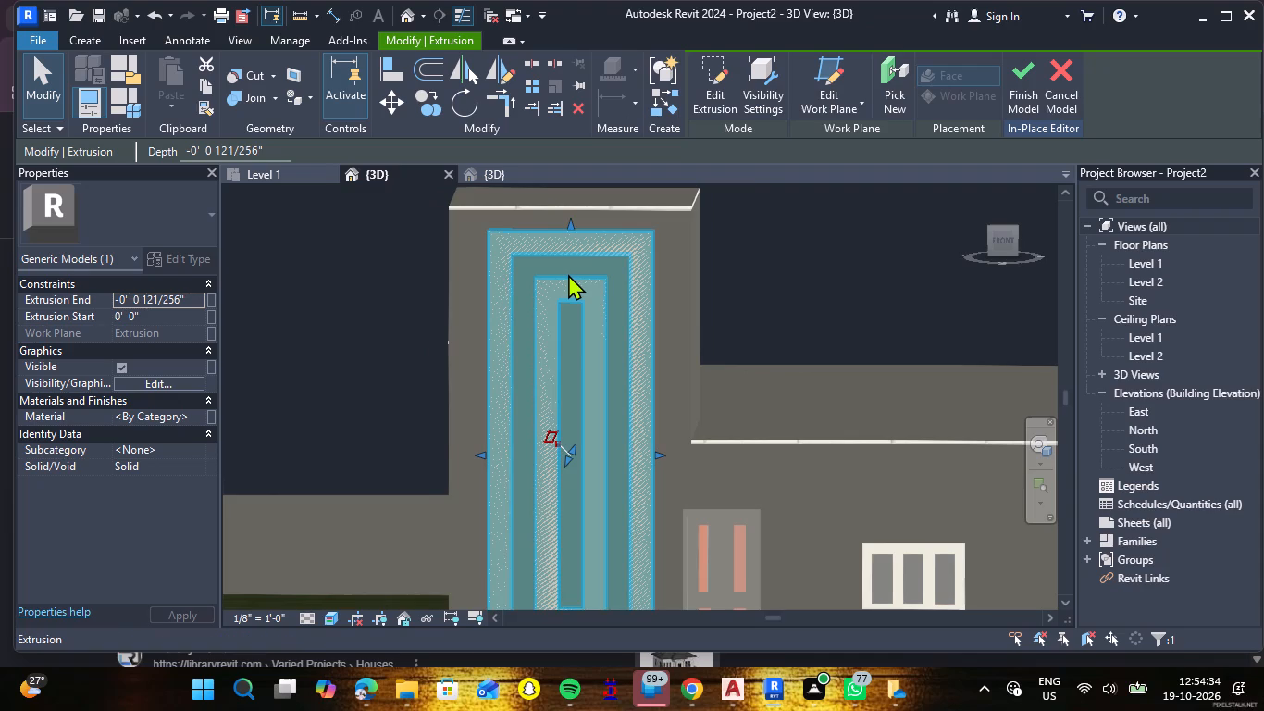
pyautogui.click(194, 297)
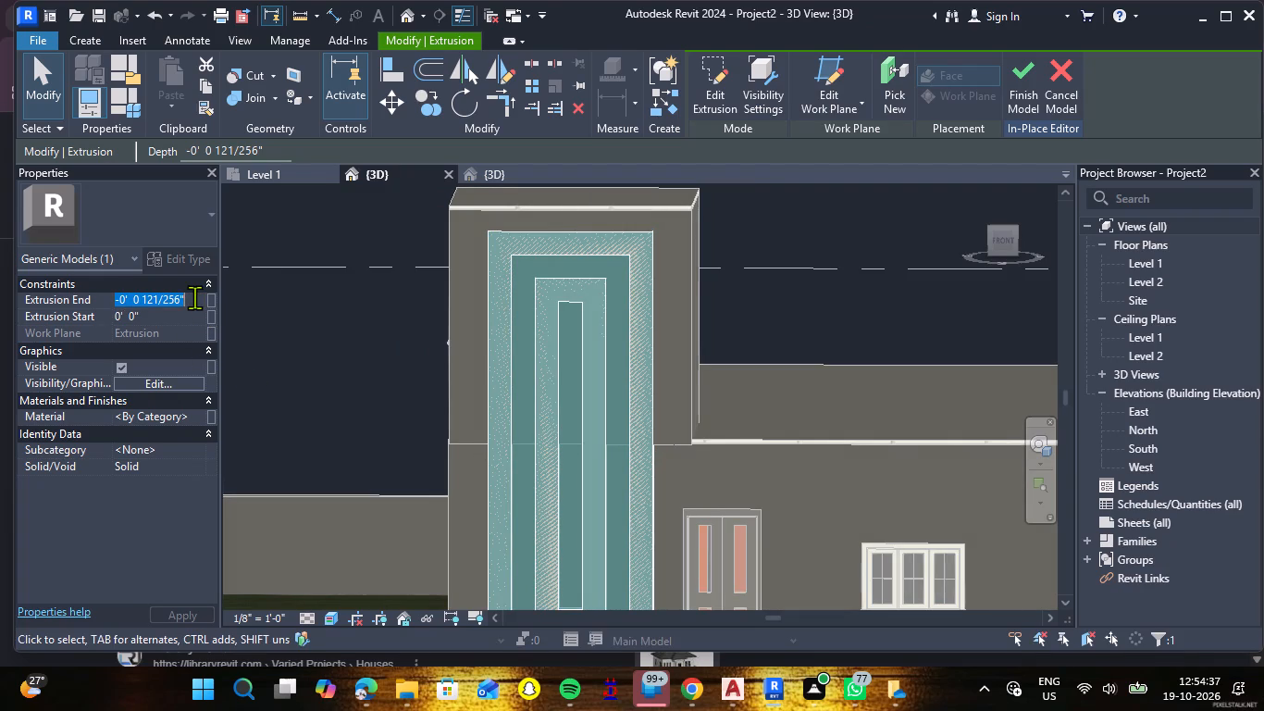
pyautogui.press('BackSpace')
pyautogui.press('BackSpace')
pyautogui.press('BackSpace')
pyautogui.press('BackSpace')
pyautogui.press('BackSpace')
pyautogui.press('BackSpace')
pyautogui.press('BackSpace')
pyautogui.press('BackSpace')
pyautogui.press('BackSpace')
pyautogui.press('BackSpace')
pyautogui.press('BackSpace')
pyautogui.press('BackSpace')
pyautogui.press('BackSpace')
pyautogui.press('BackSpace')
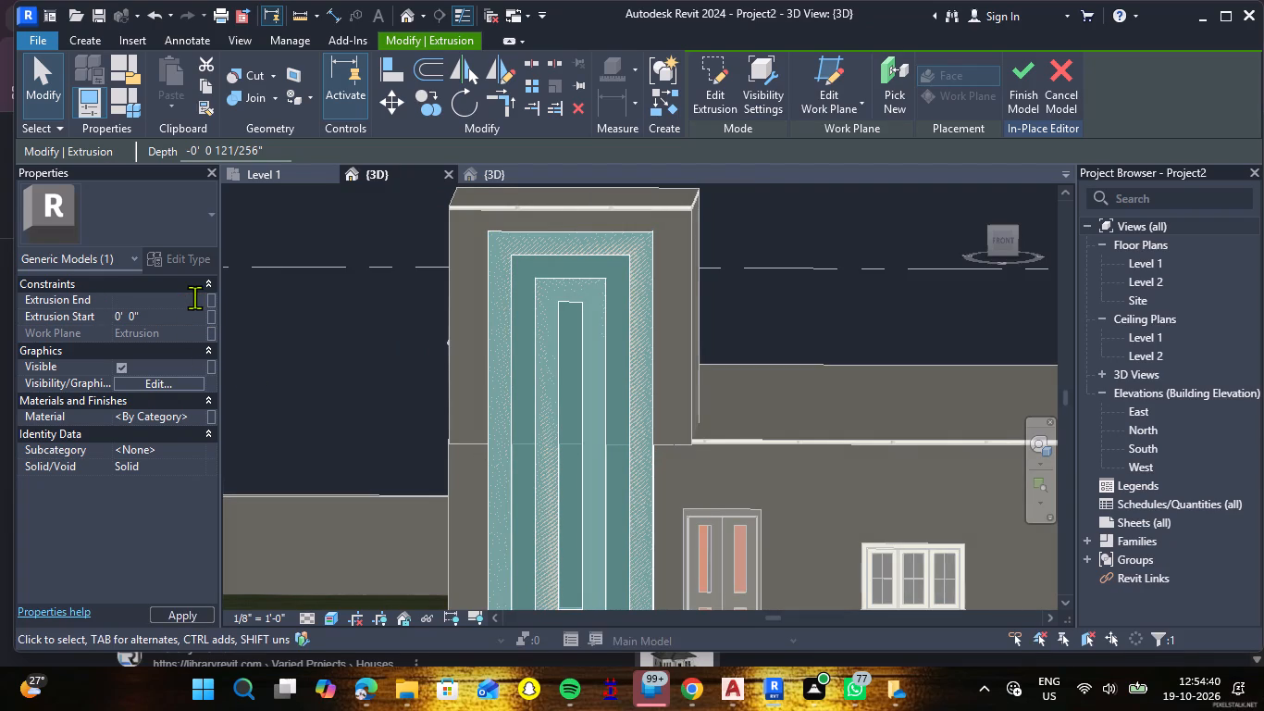
pyautogui.write('-1"')
pyautogui.press('Return')
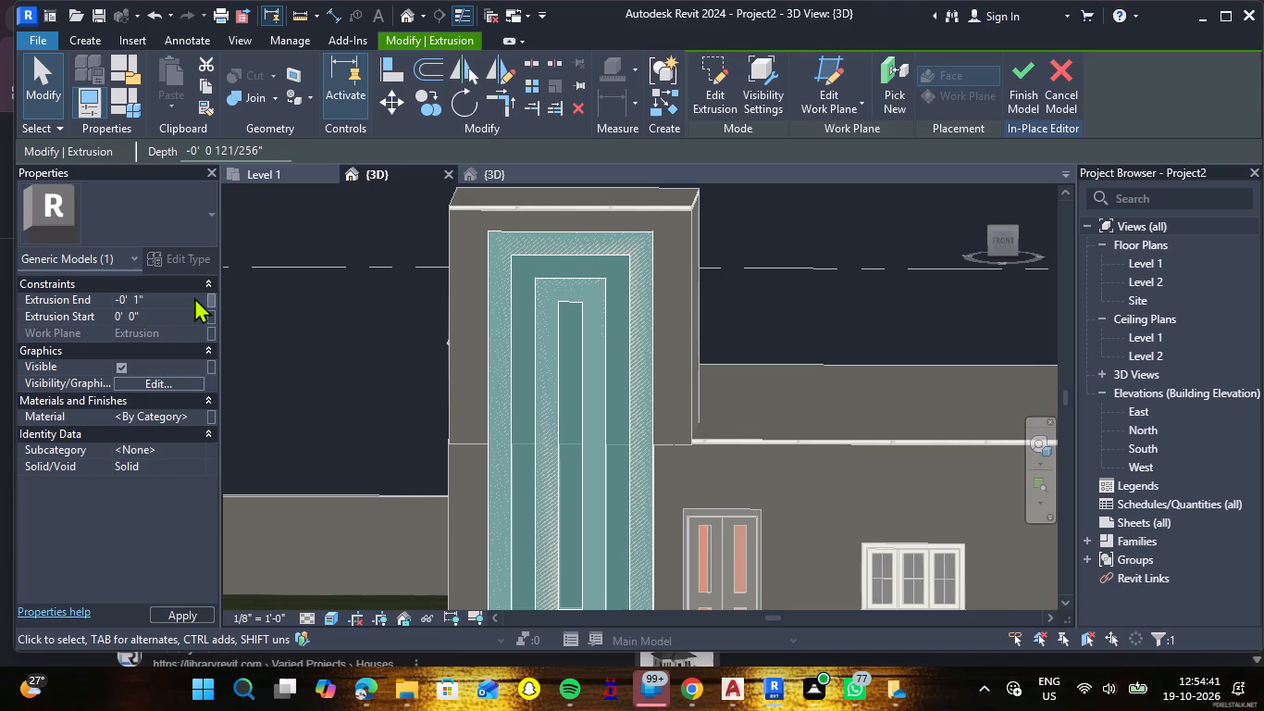
pyautogui.click(469, 427)
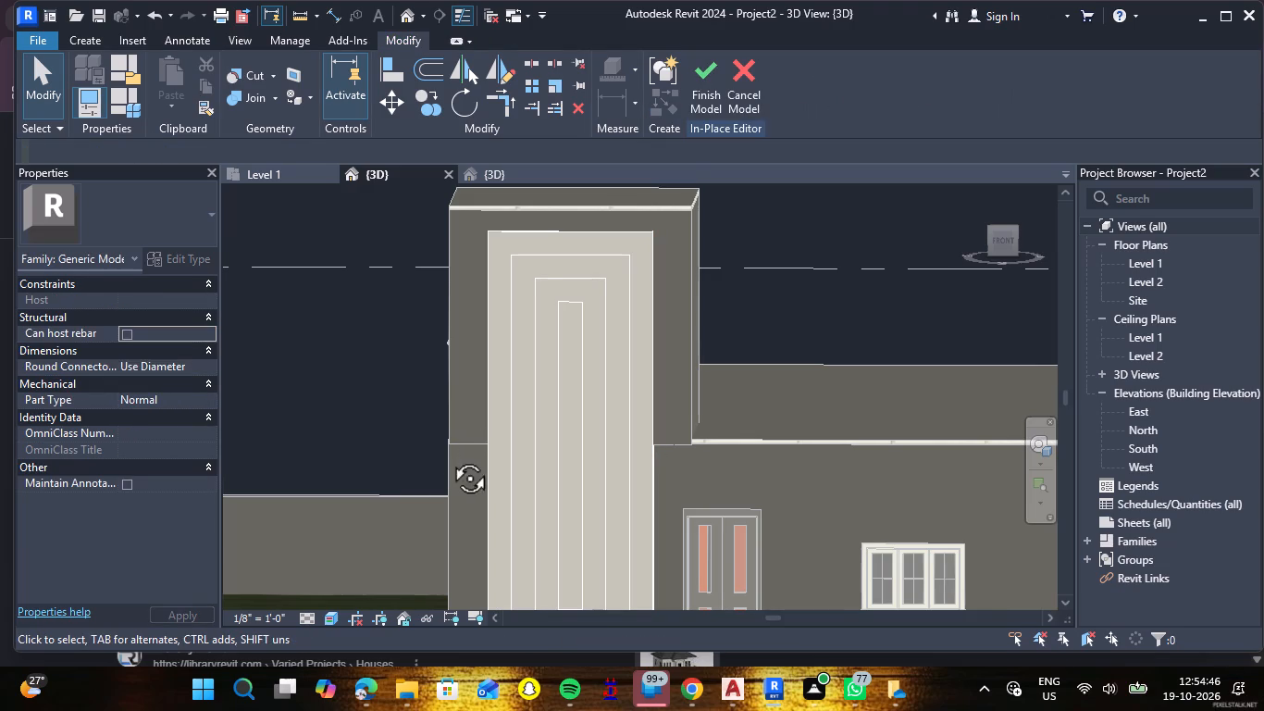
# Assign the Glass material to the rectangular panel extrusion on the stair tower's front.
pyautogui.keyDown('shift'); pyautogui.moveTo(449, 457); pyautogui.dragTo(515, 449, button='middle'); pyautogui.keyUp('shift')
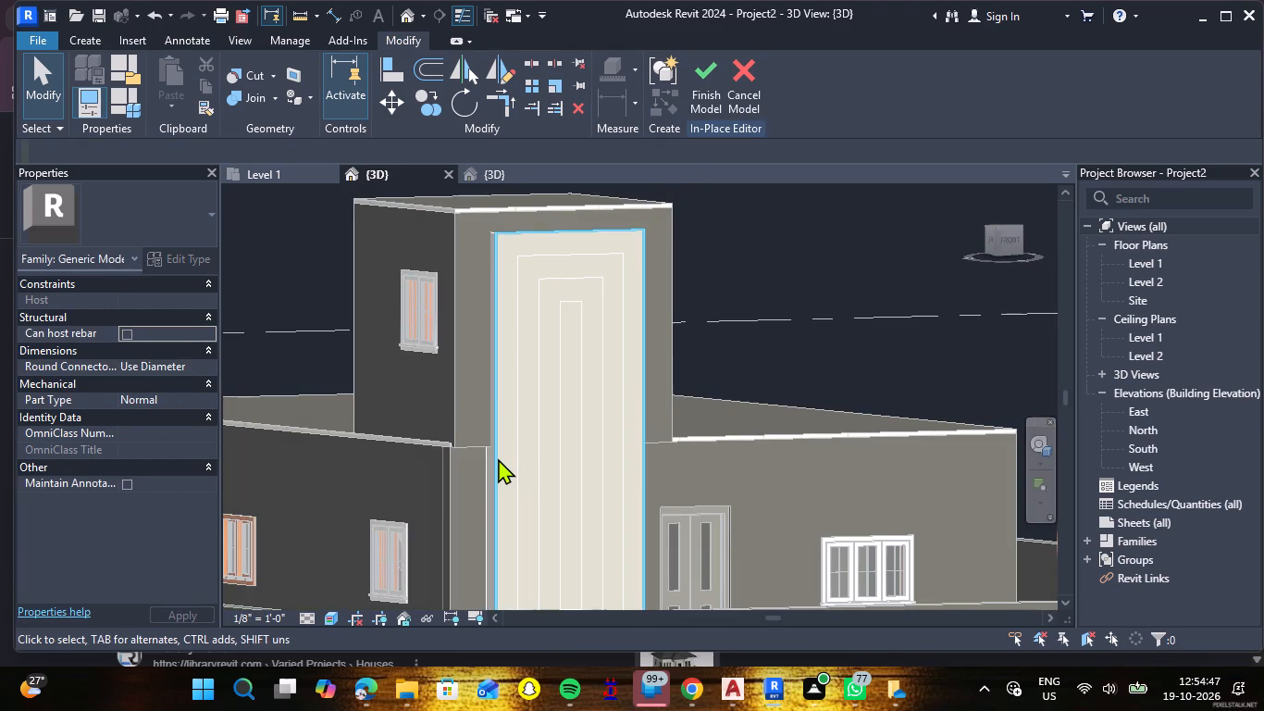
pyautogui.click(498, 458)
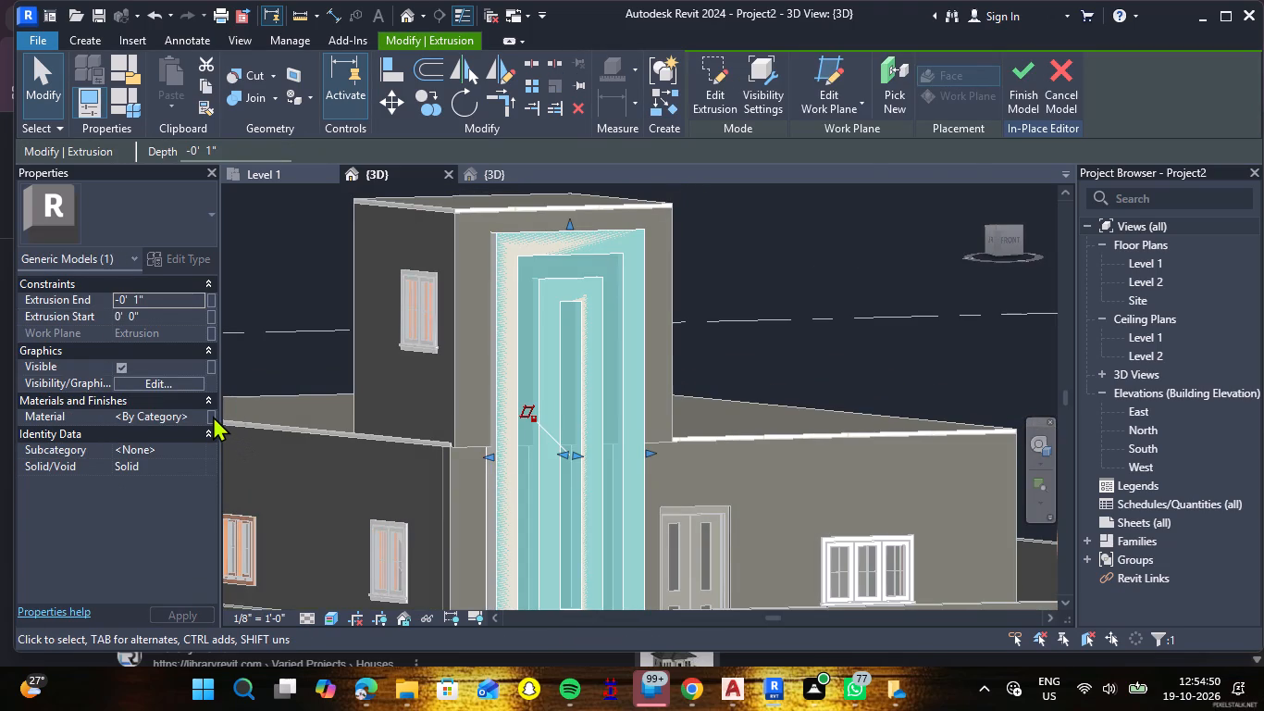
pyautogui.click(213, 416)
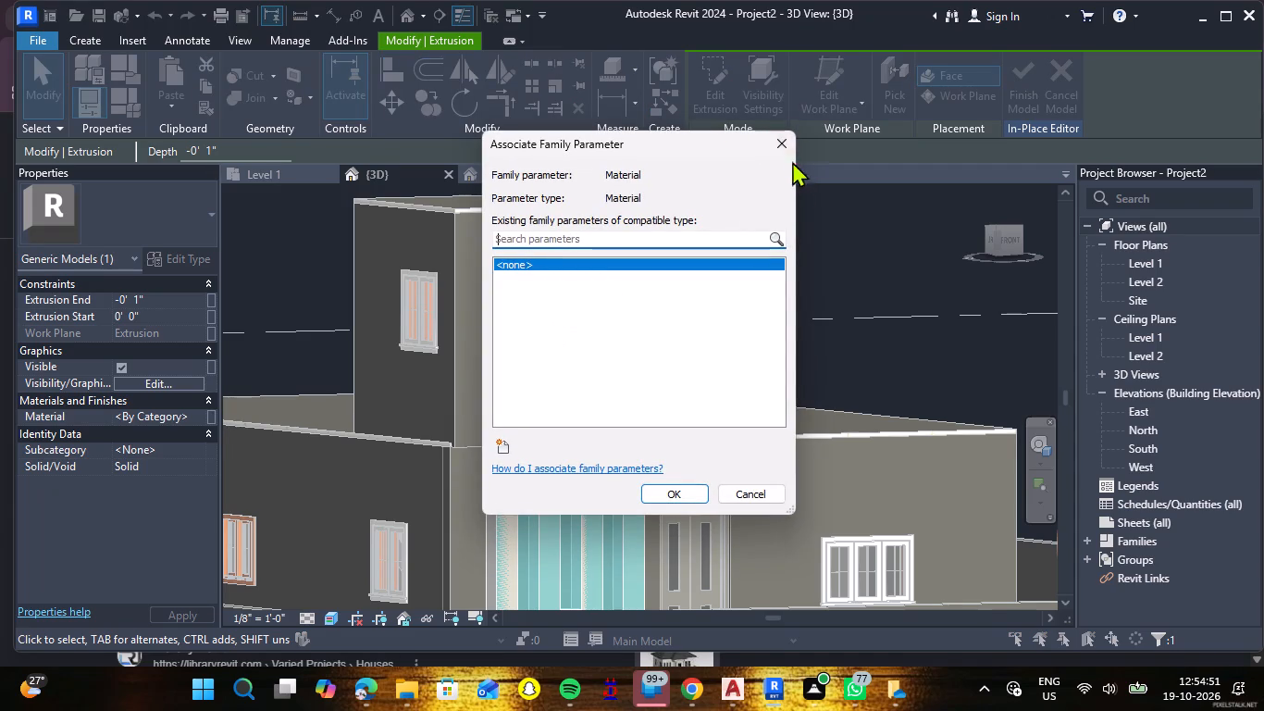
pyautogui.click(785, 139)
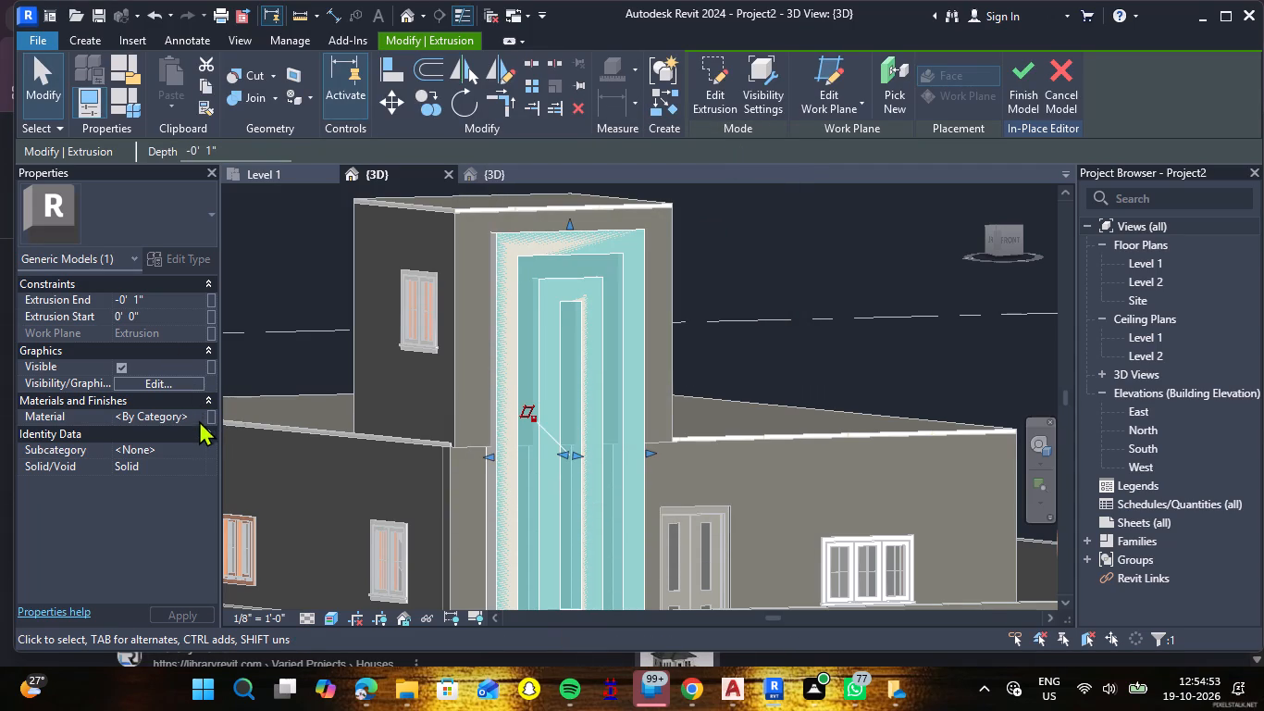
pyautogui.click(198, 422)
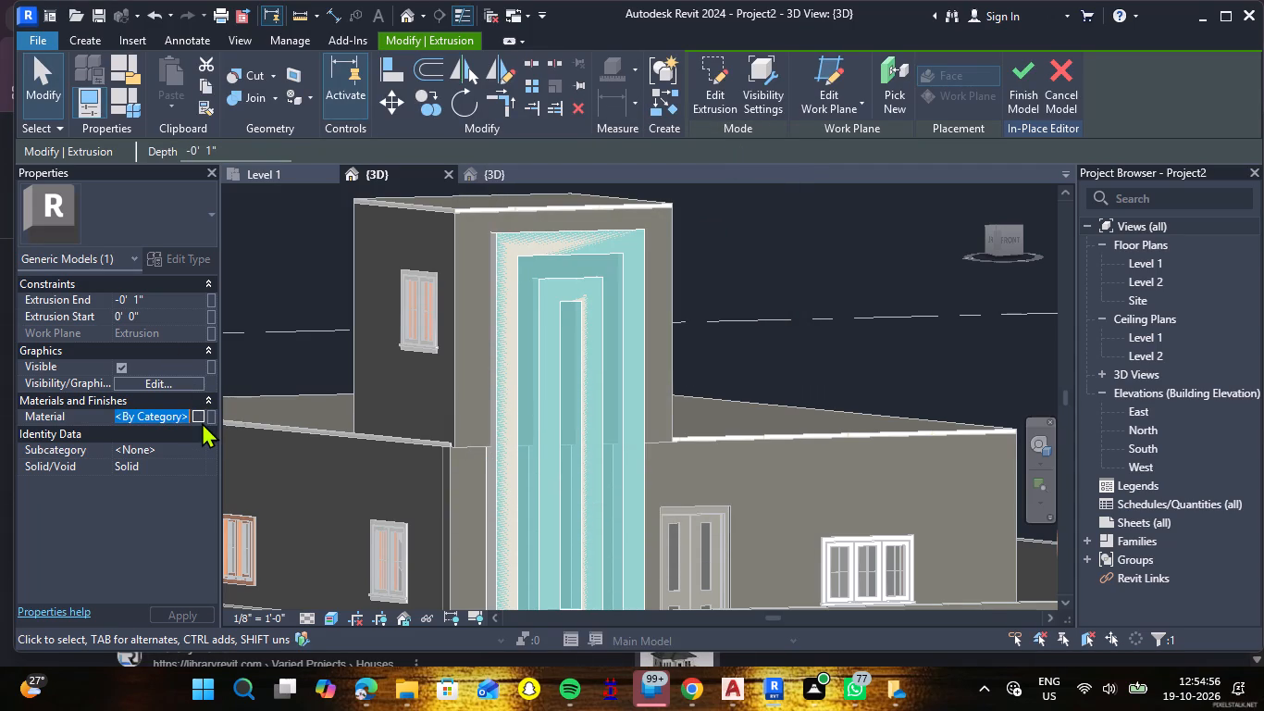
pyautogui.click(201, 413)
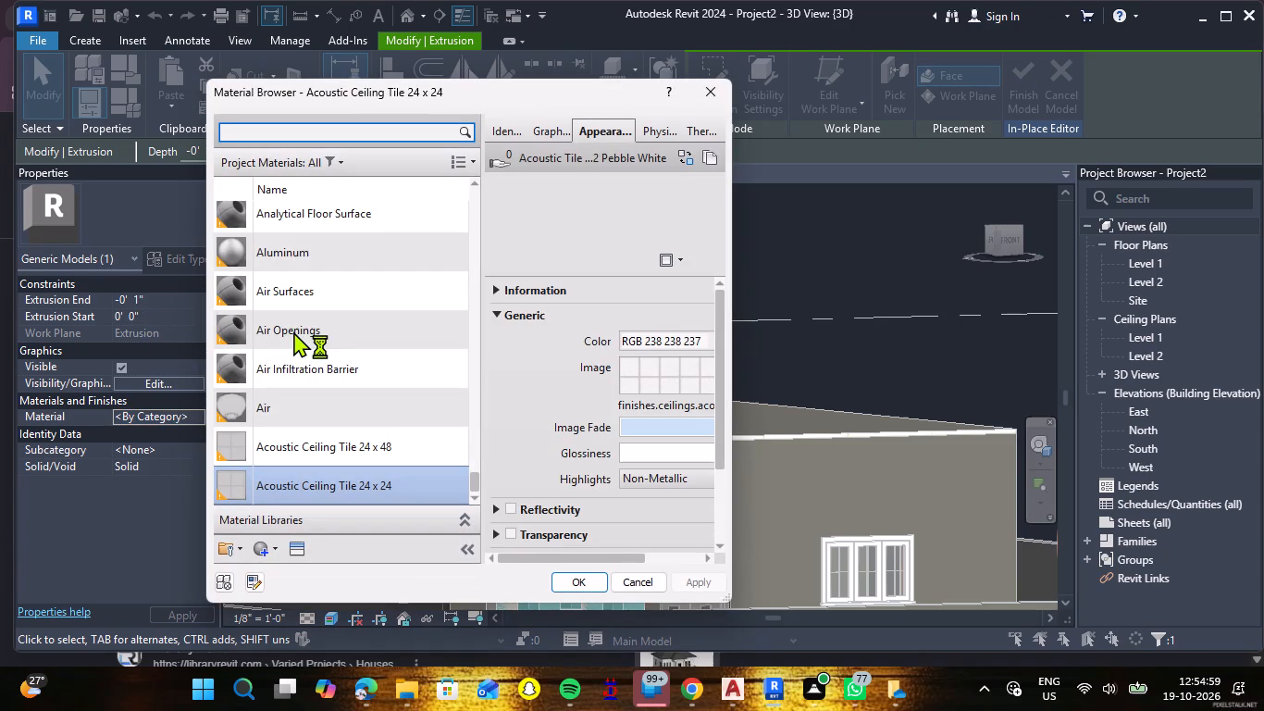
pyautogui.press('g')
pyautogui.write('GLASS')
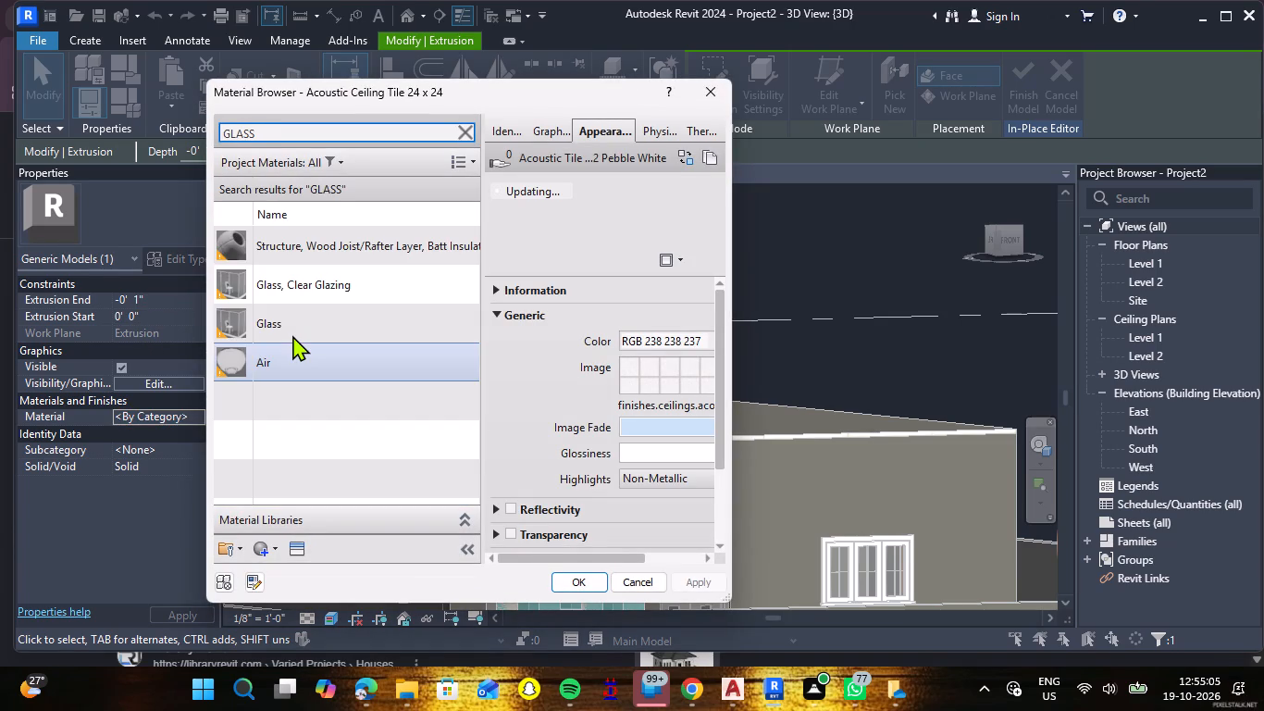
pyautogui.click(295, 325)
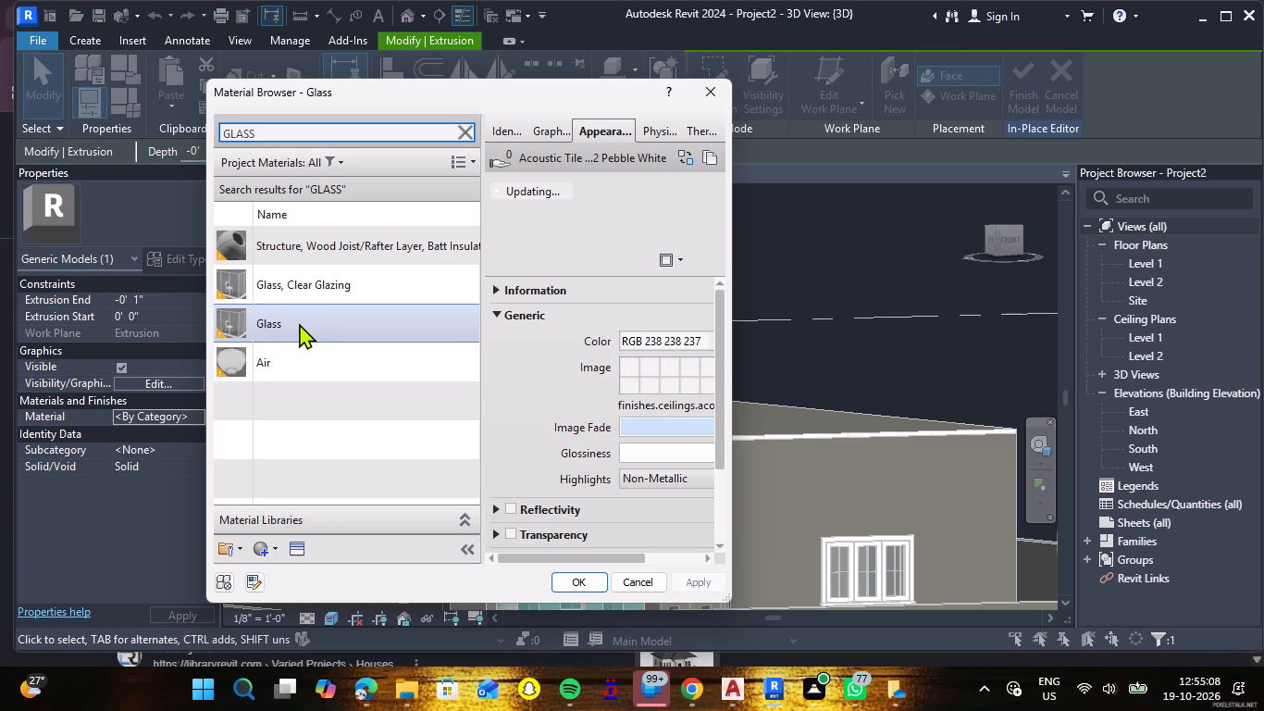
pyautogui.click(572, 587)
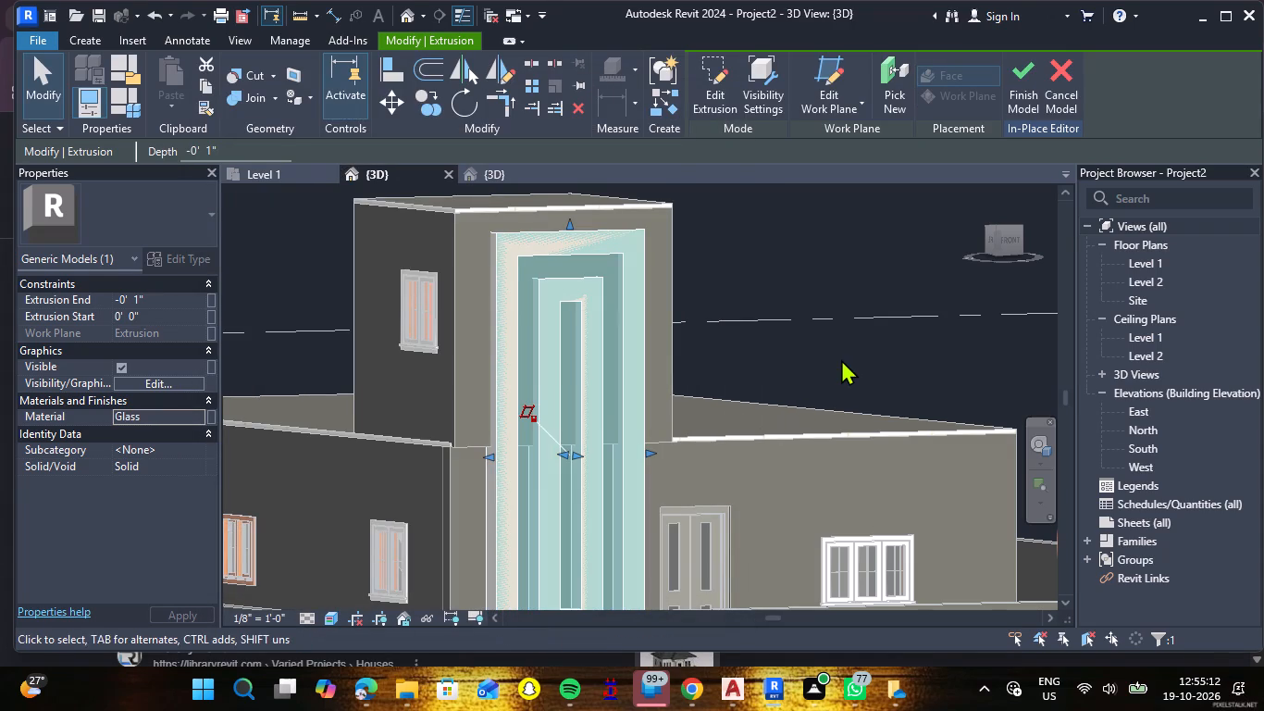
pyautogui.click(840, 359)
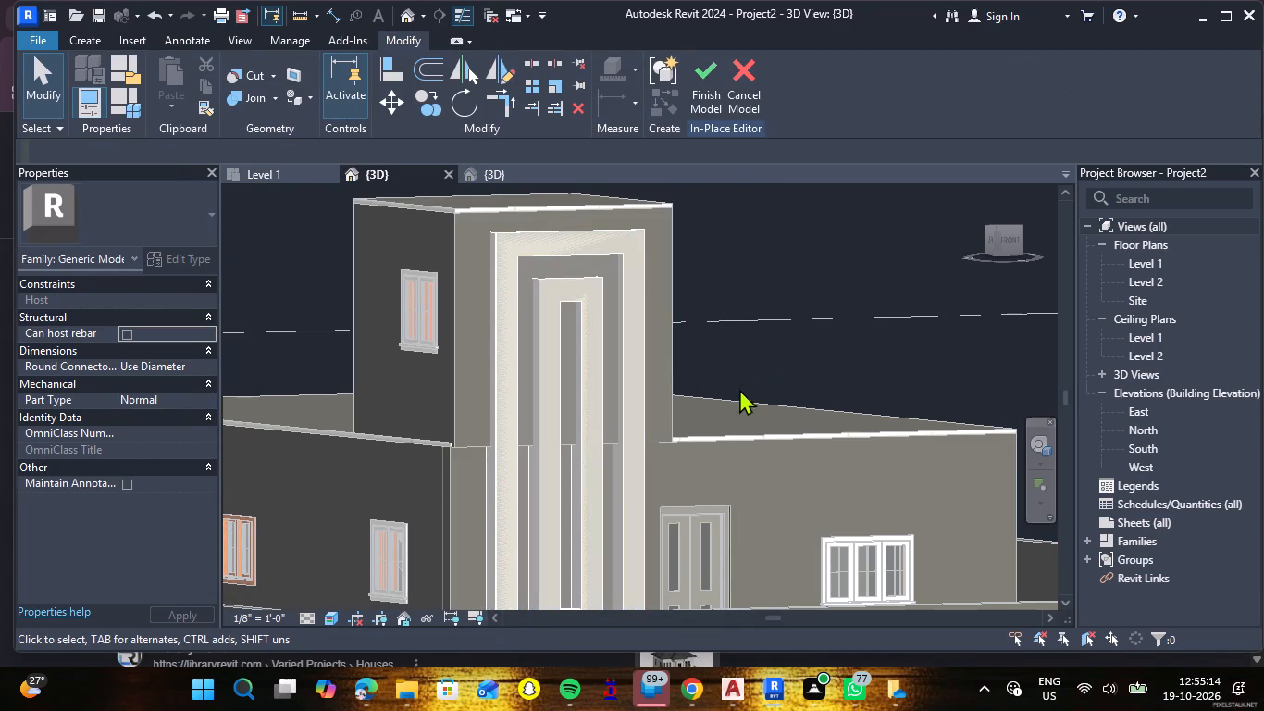
# Search the project materials for WOOD and assign Wood Planks to the rectangular panel on the stair tower's front.
pyautogui.keyDown('shift'); pyautogui.moveTo(749, 402); pyautogui.dragTo(684, 413, button='middle'); pyautogui.keyUp('shift')
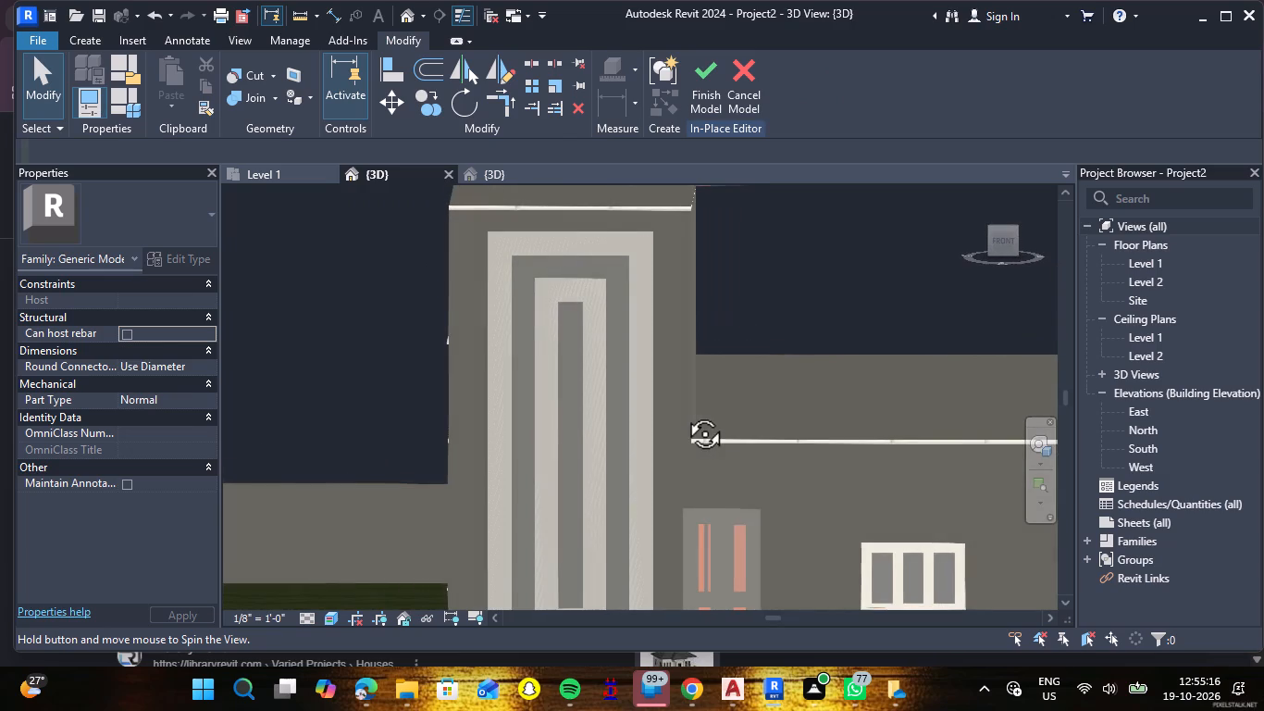
pyautogui.keyDown('shift'); pyautogui.moveTo(684, 413); pyautogui.dragTo(684, 411, button='middle'); pyautogui.keyUp('shift')
pyautogui.scroll(4, 591, 390)
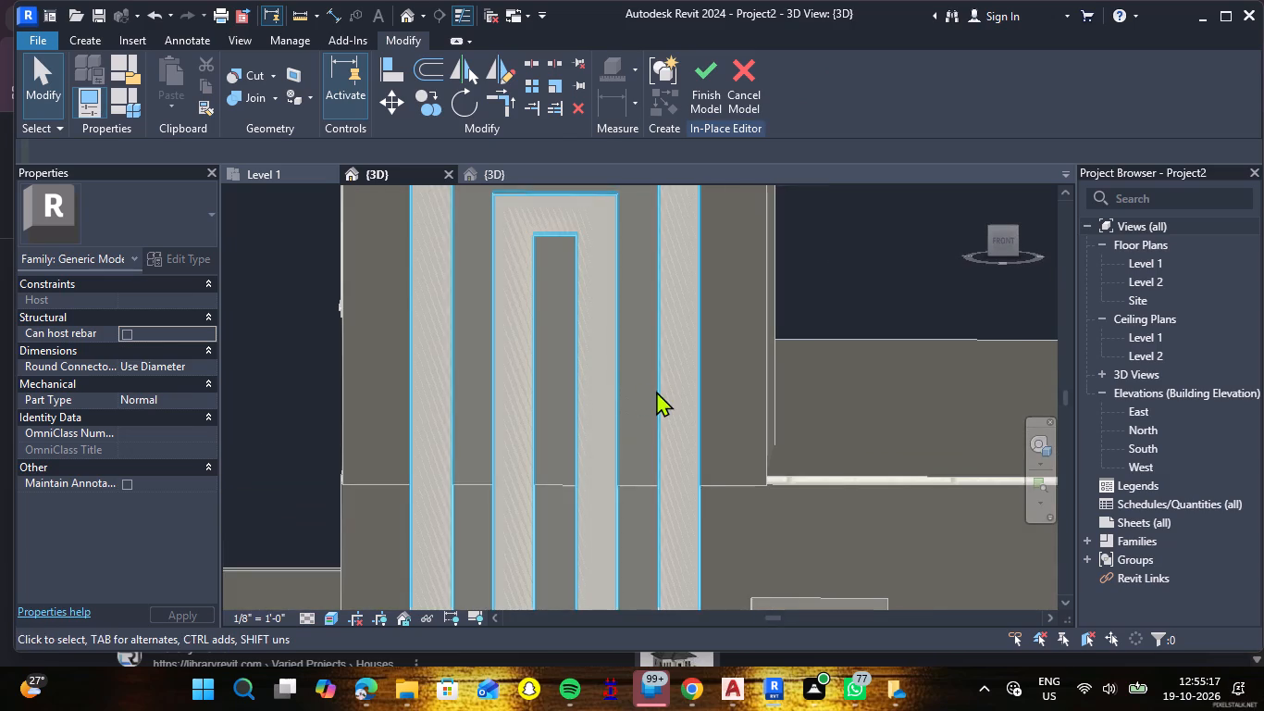
pyautogui.scroll(-6, 622, 395)
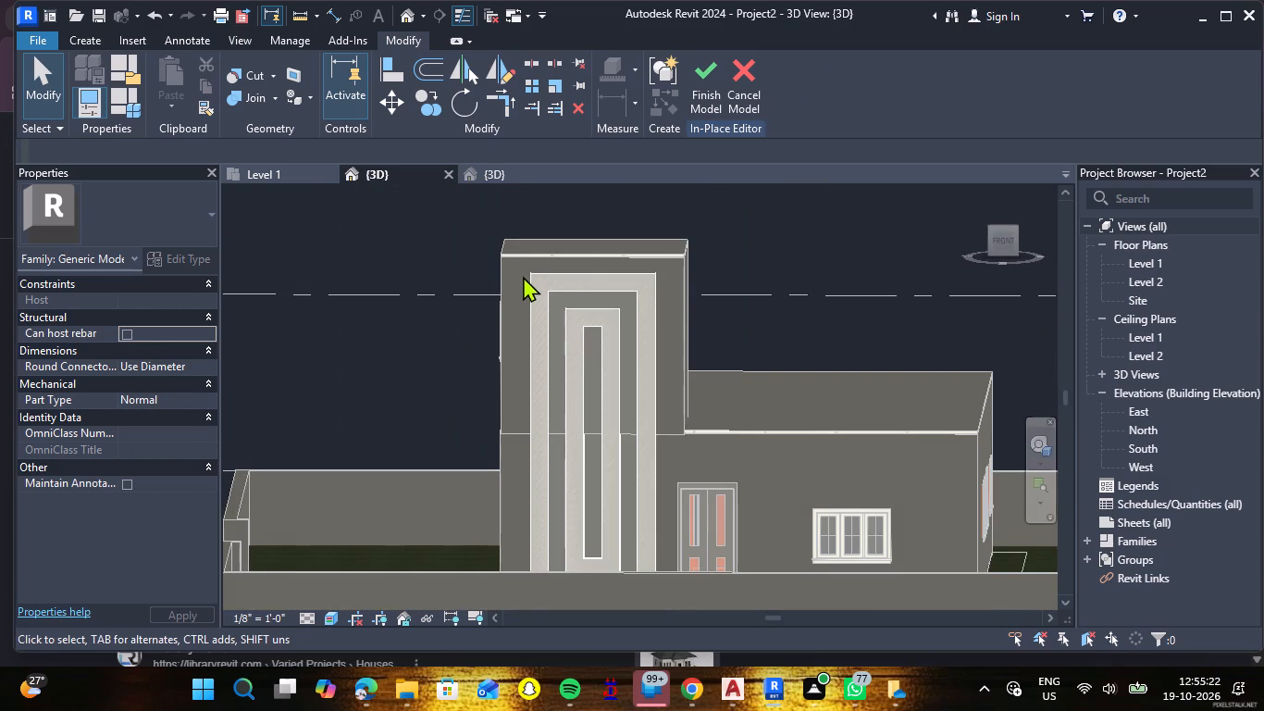
pyautogui.click(527, 274)
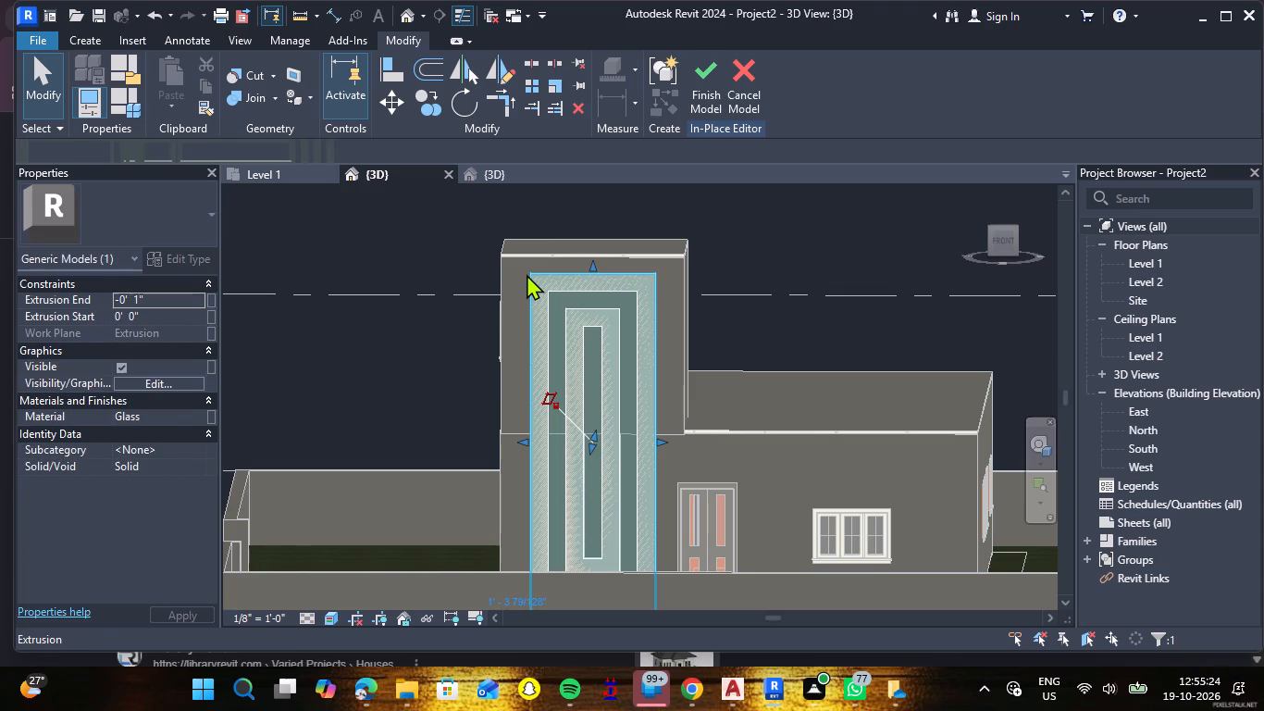
pyautogui.click(204, 418)
pyautogui.click(194, 416)
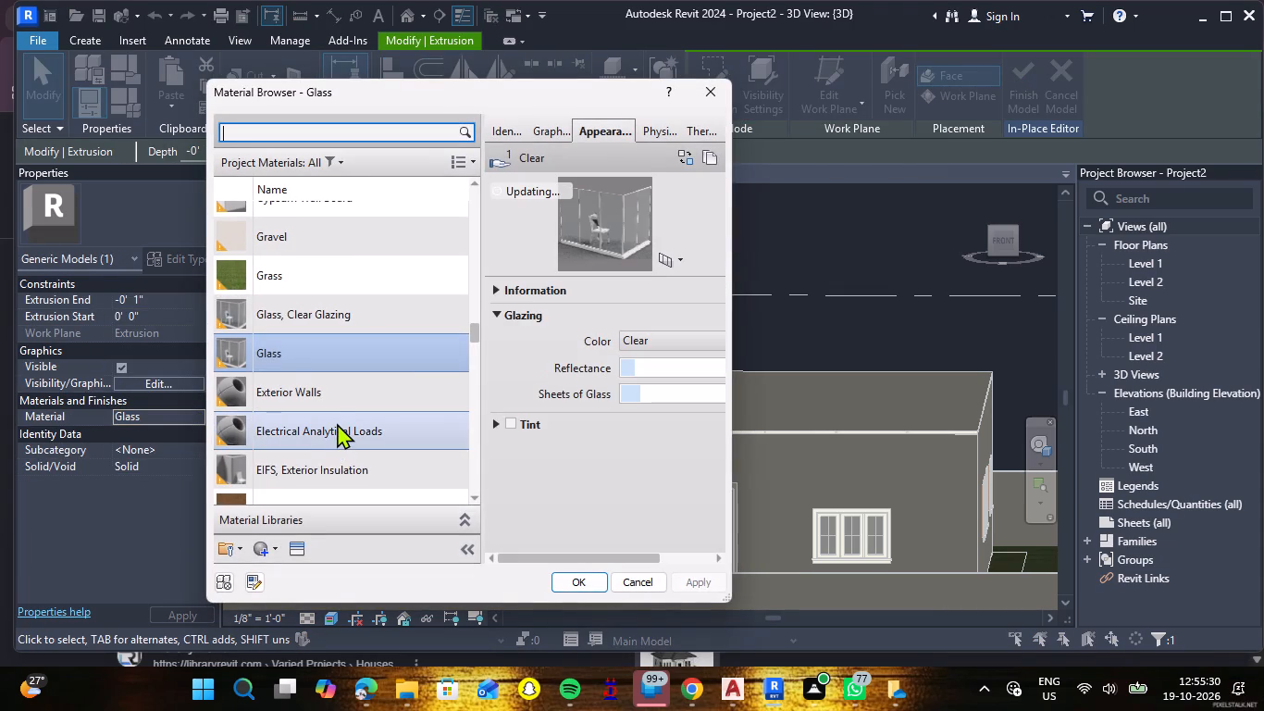
pyautogui.scroll(-2, 337, 423)
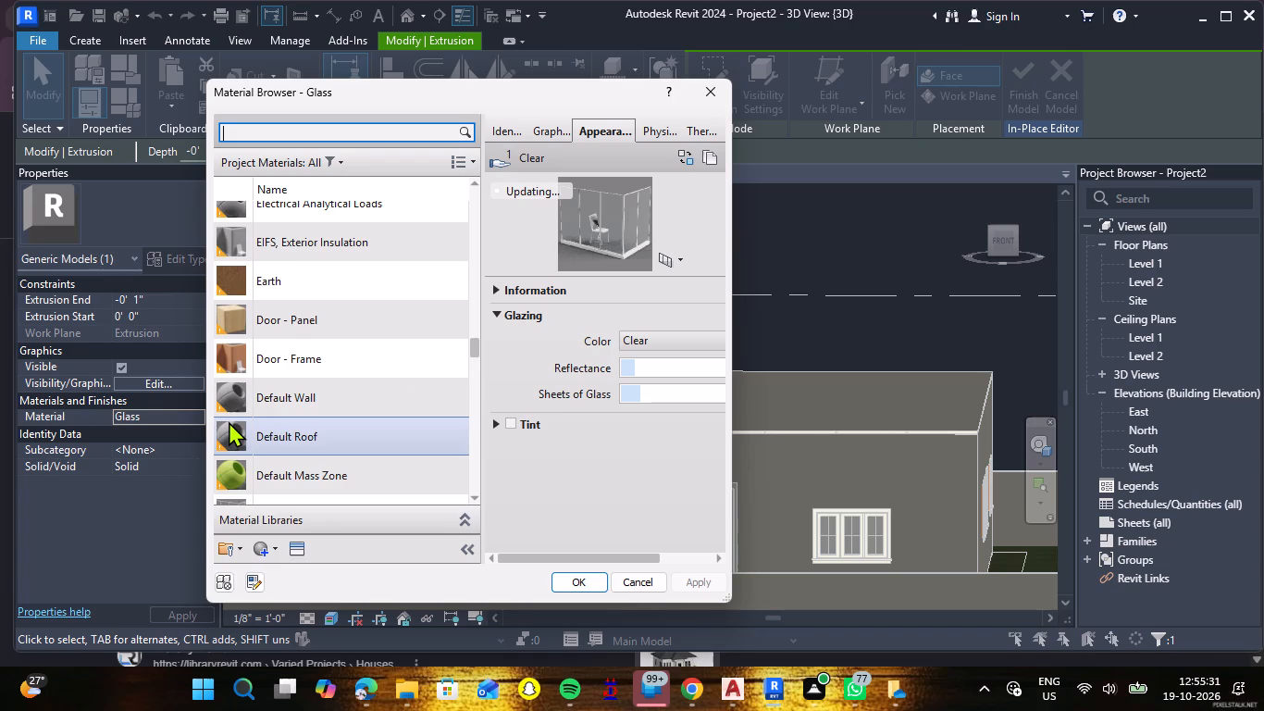
pyautogui.scroll(-8, 229, 421)
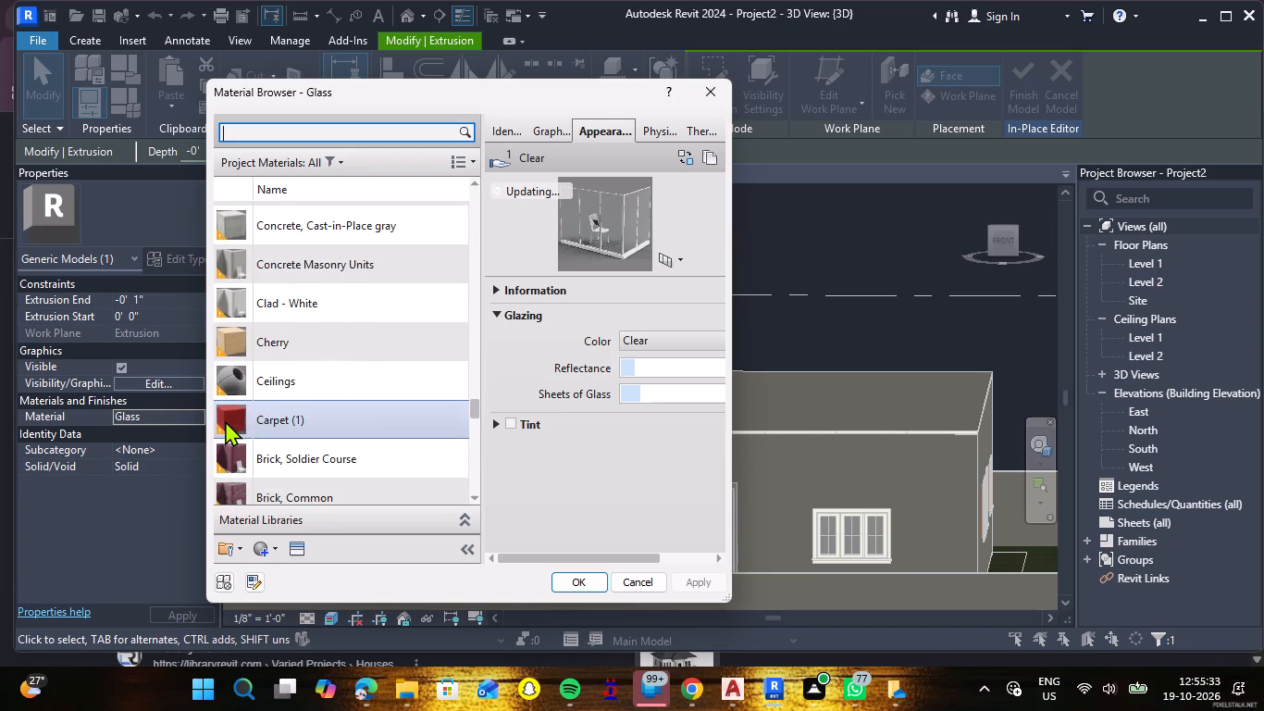
pyautogui.scroll(-1, 236, 413)
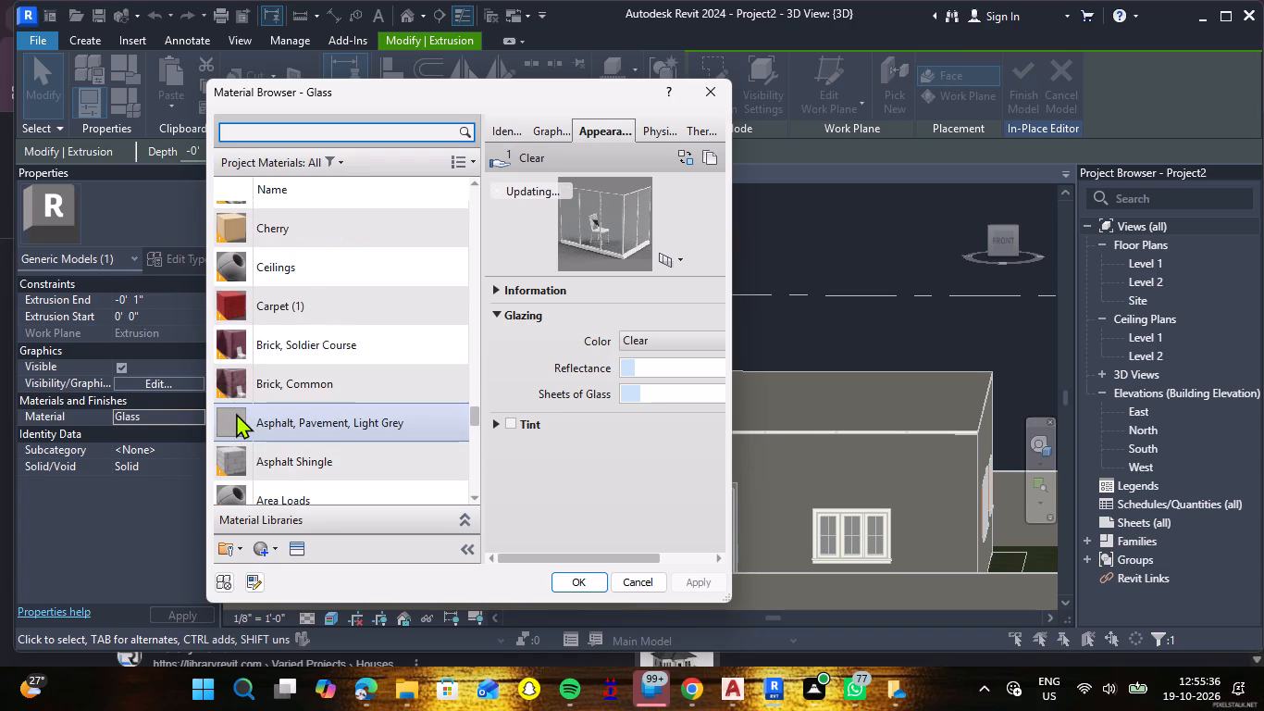
pyautogui.scroll(6, 236, 413)
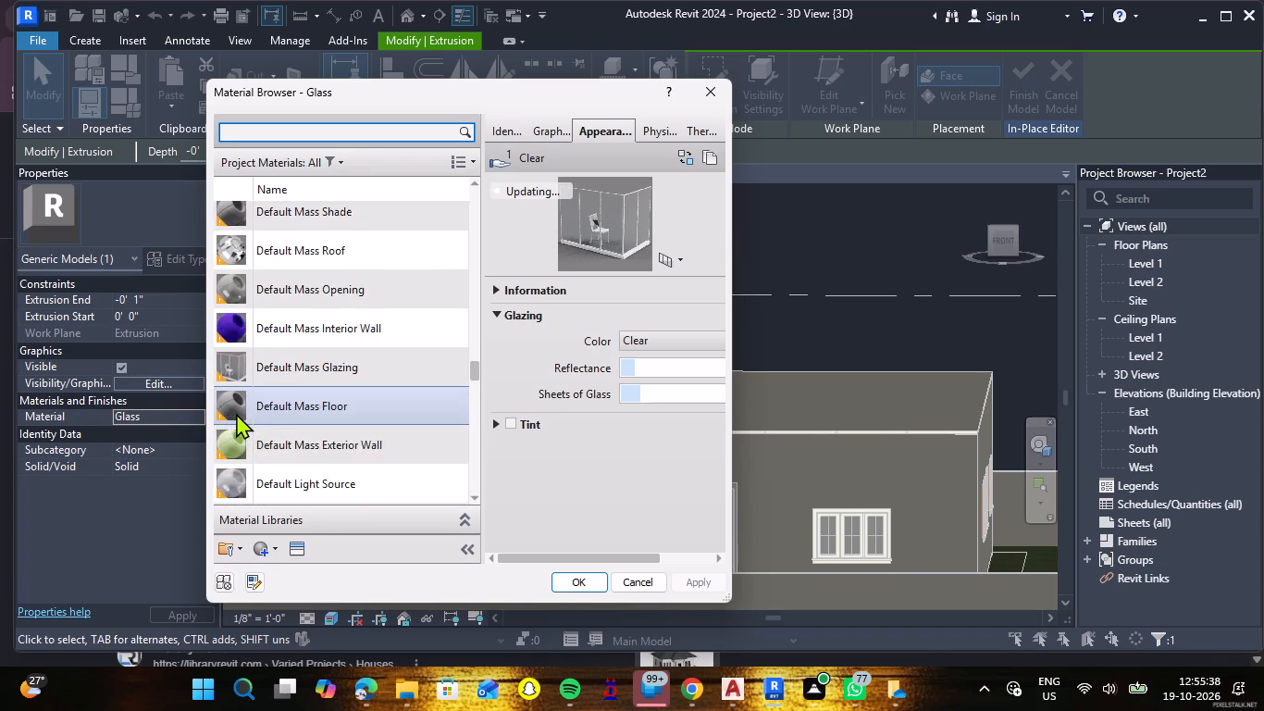
pyautogui.scroll(3, 236, 413)
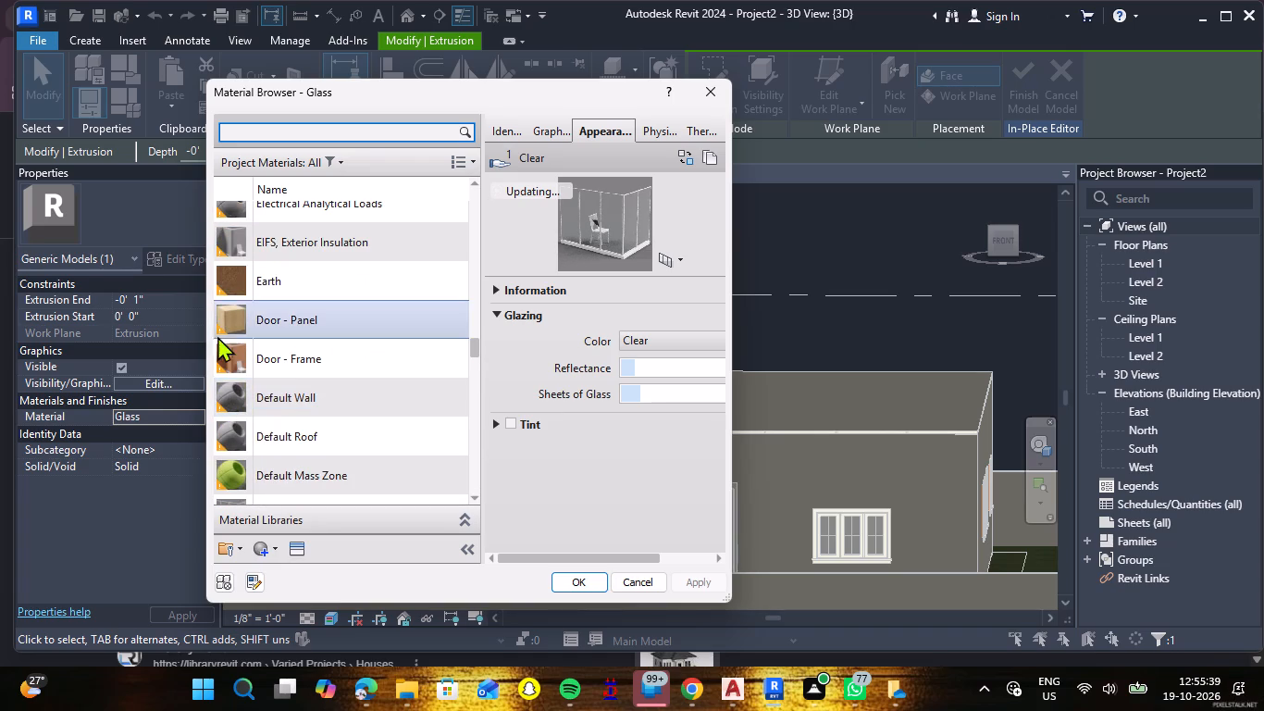
pyautogui.click(279, 357)
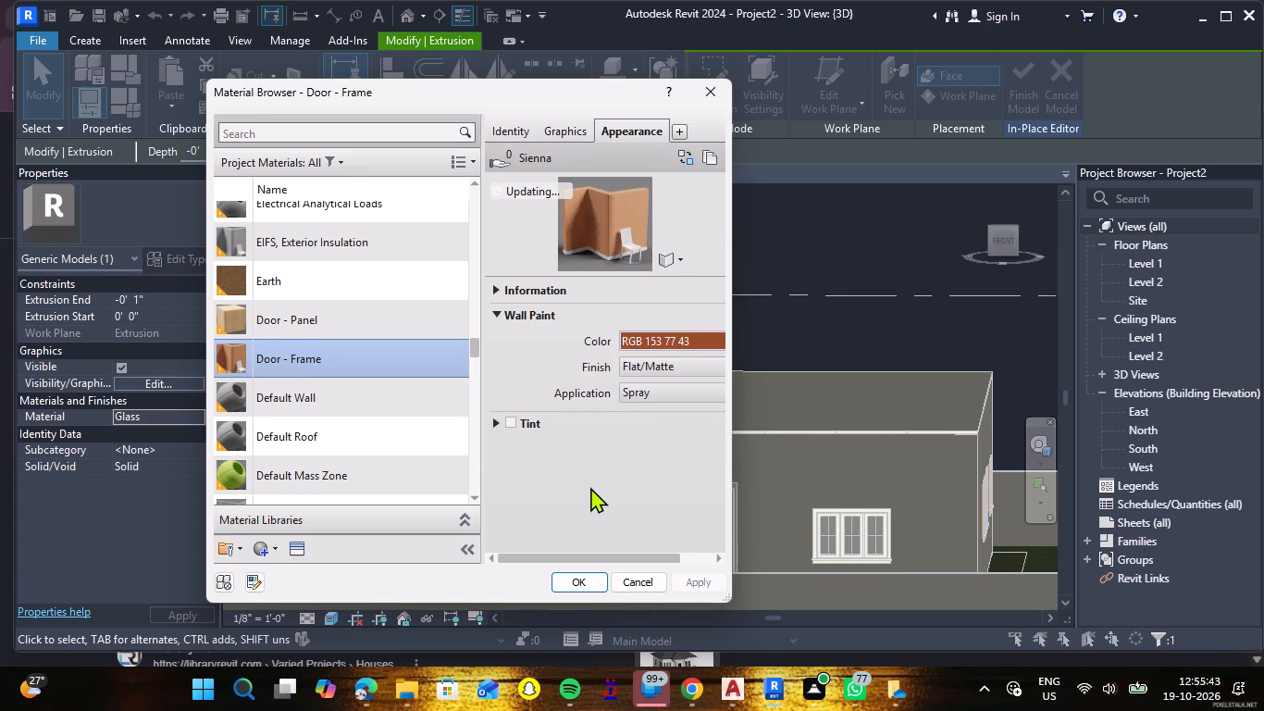
pyautogui.click(392, 136)
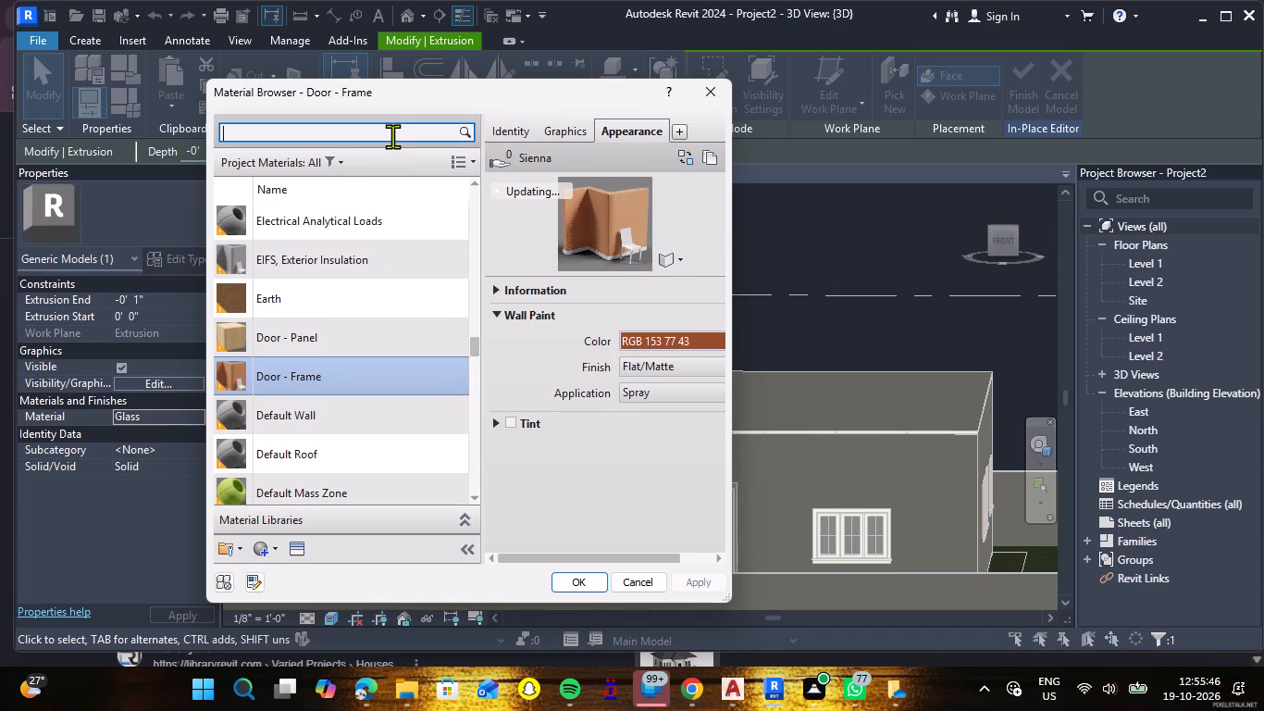
pyautogui.write('WOOD')
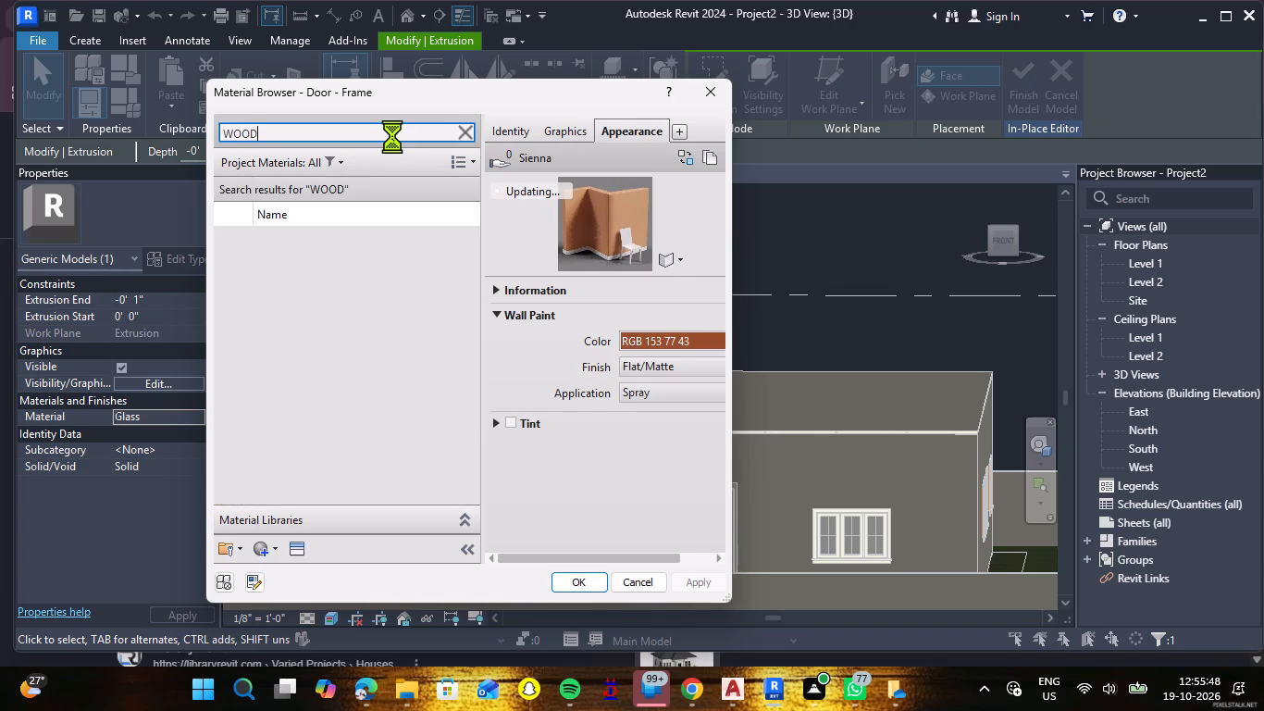
pyautogui.press('Return')
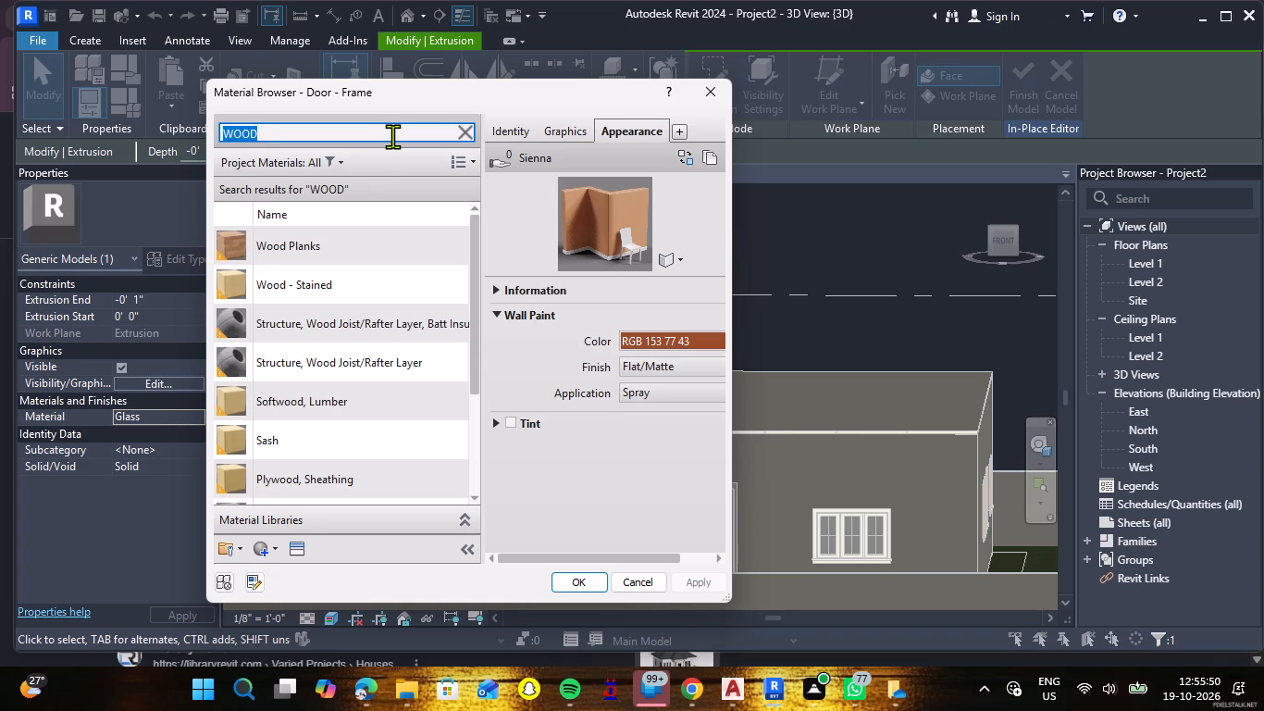
pyautogui.click(224, 246)
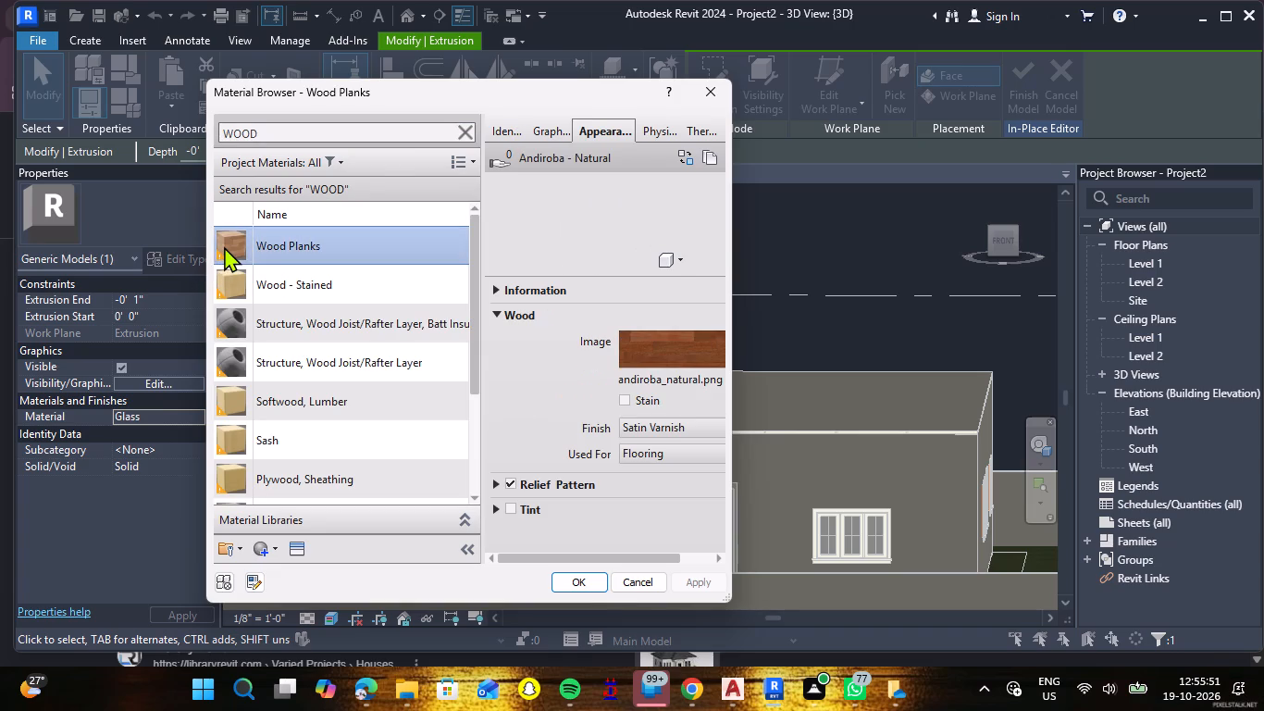
pyautogui.click(603, 583)
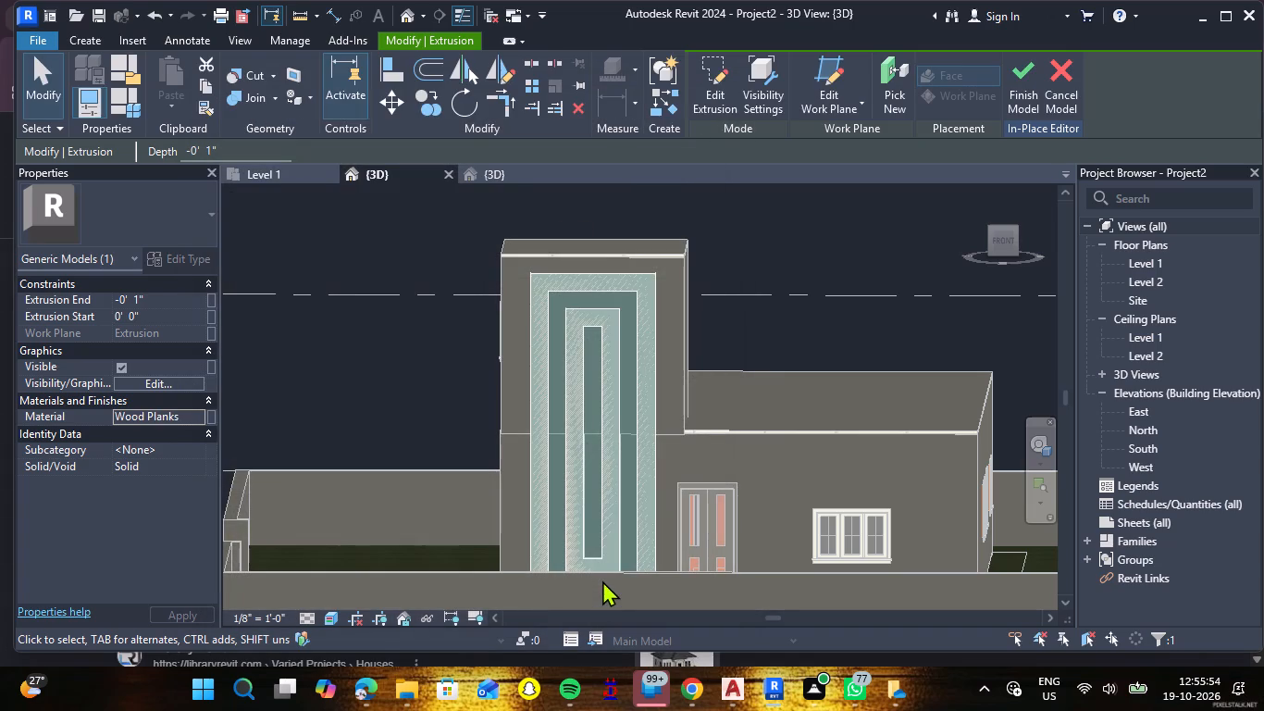
pyautogui.click(443, 388)
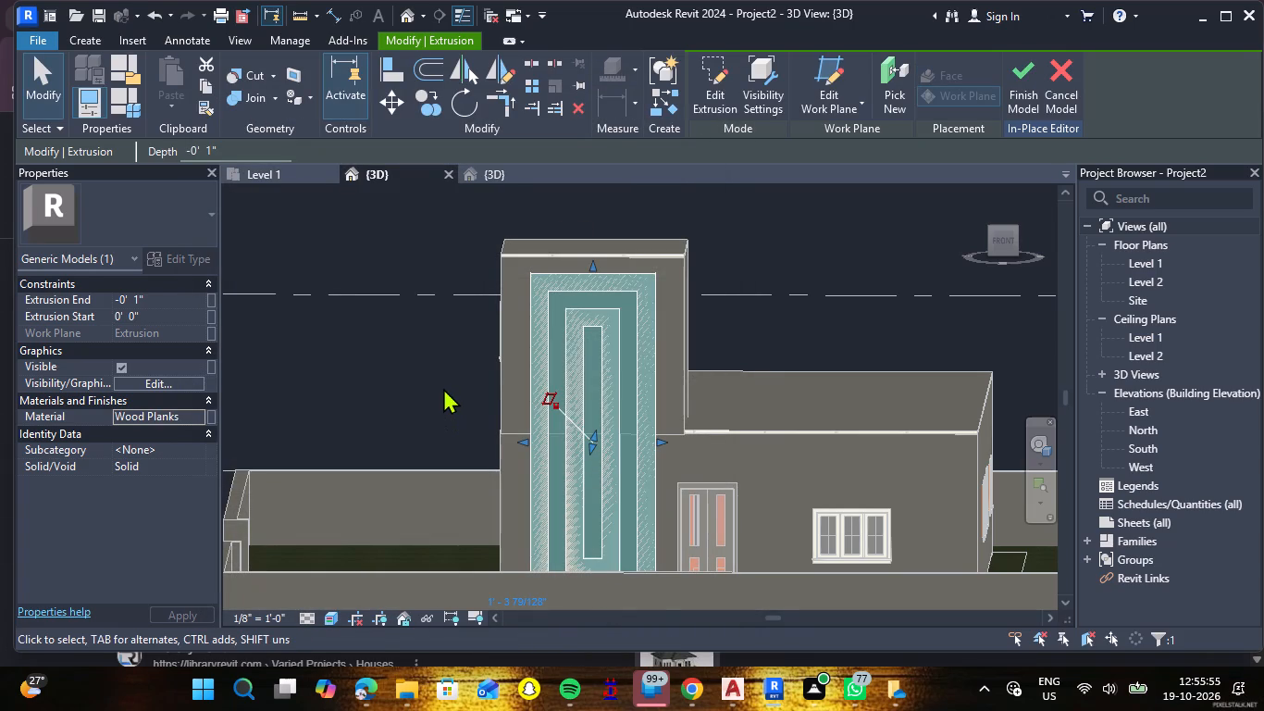
# Inspect the Wood Planks panel and the nested-rectangle extrusion on the stair tower's front from several angles.
pyautogui.scroll(-3, 445, 388)
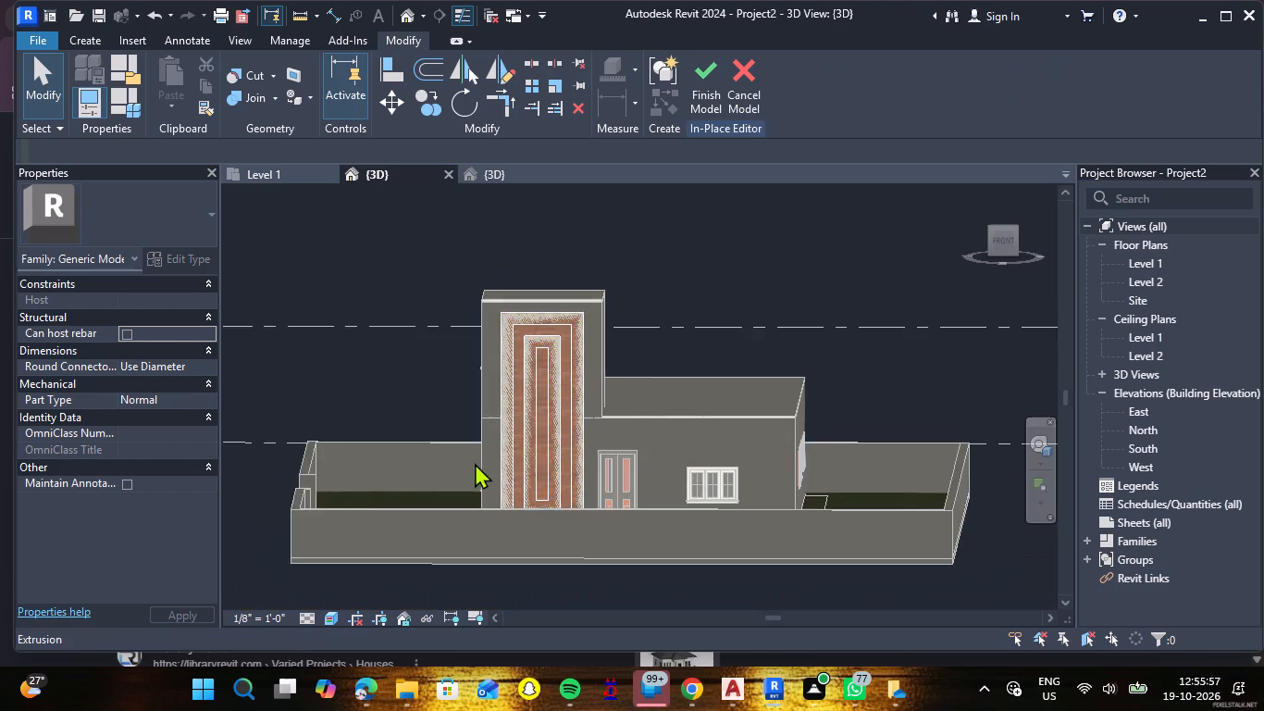
pyautogui.scroll(5, 447, 444)
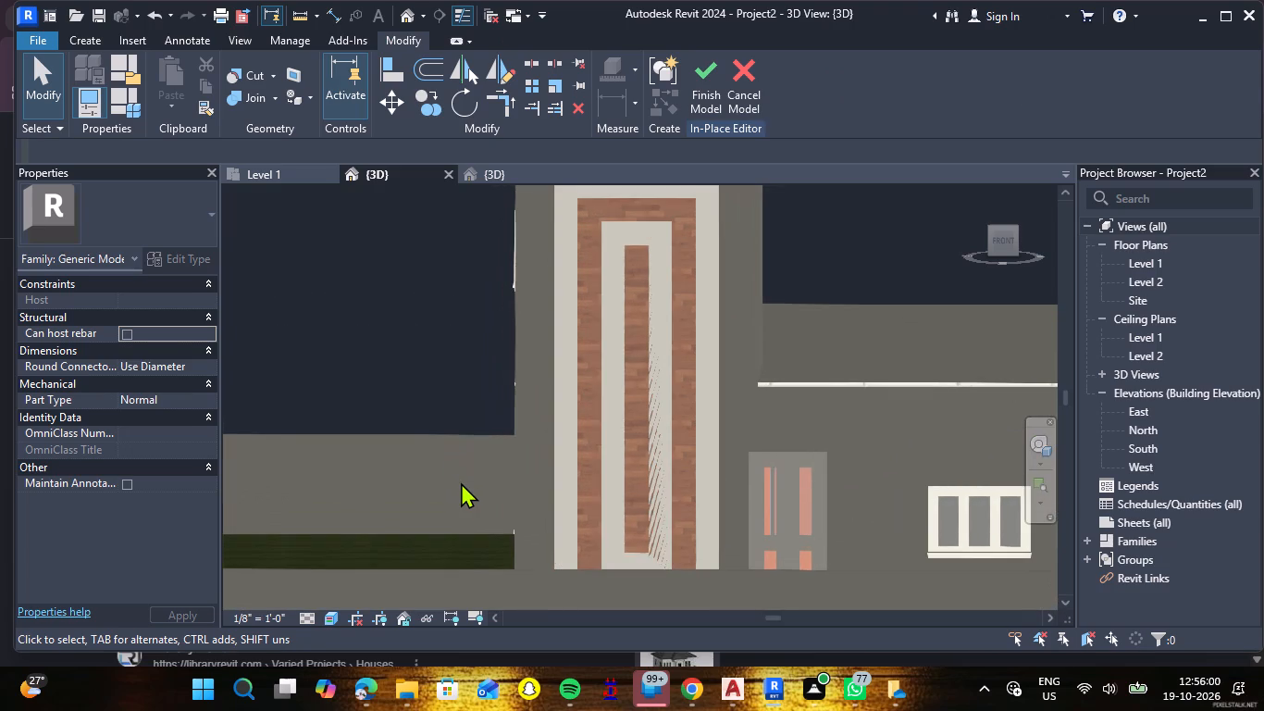
pyautogui.keyDown('shift'); pyautogui.moveTo(452, 498); pyautogui.dragTo(494, 505, button='middle'); pyautogui.keyUp('shift')
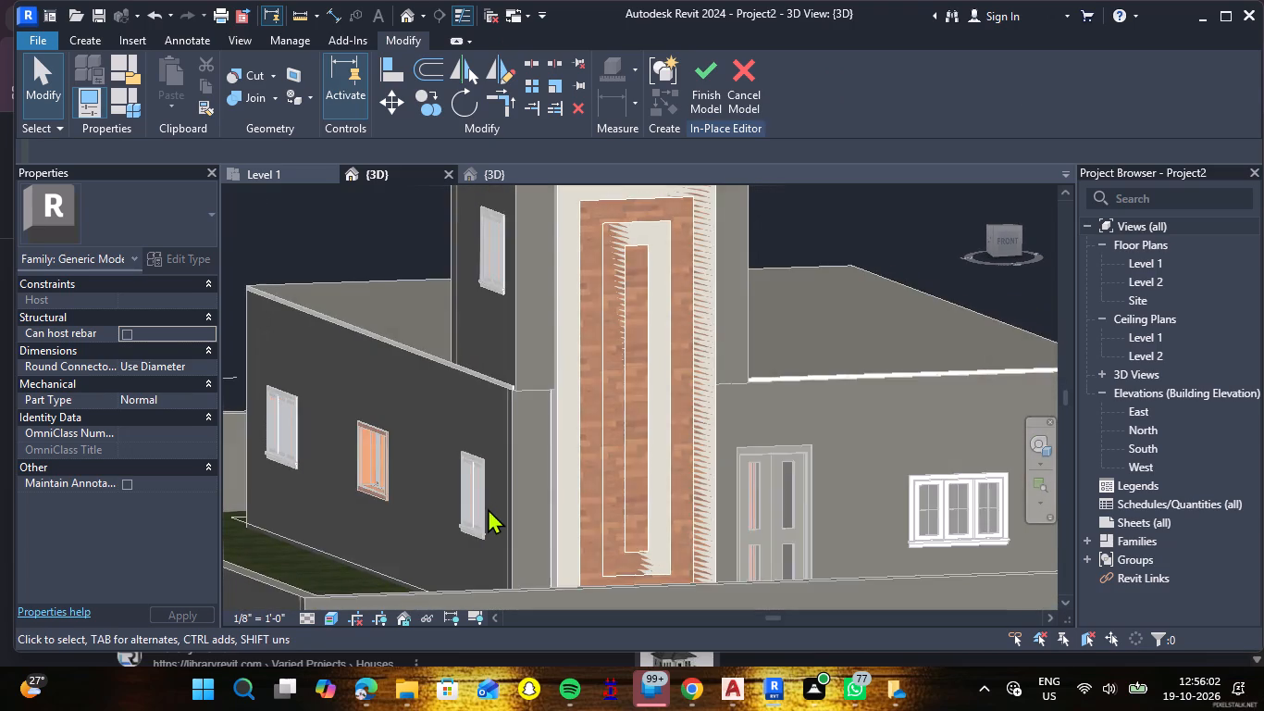
pyautogui.scroll(-1, 488, 508)
pyautogui.keyDown('shift'); pyautogui.moveTo(394, 435); pyautogui.dragTo(313, 430, button='middle'); pyautogui.keyUp('shift')
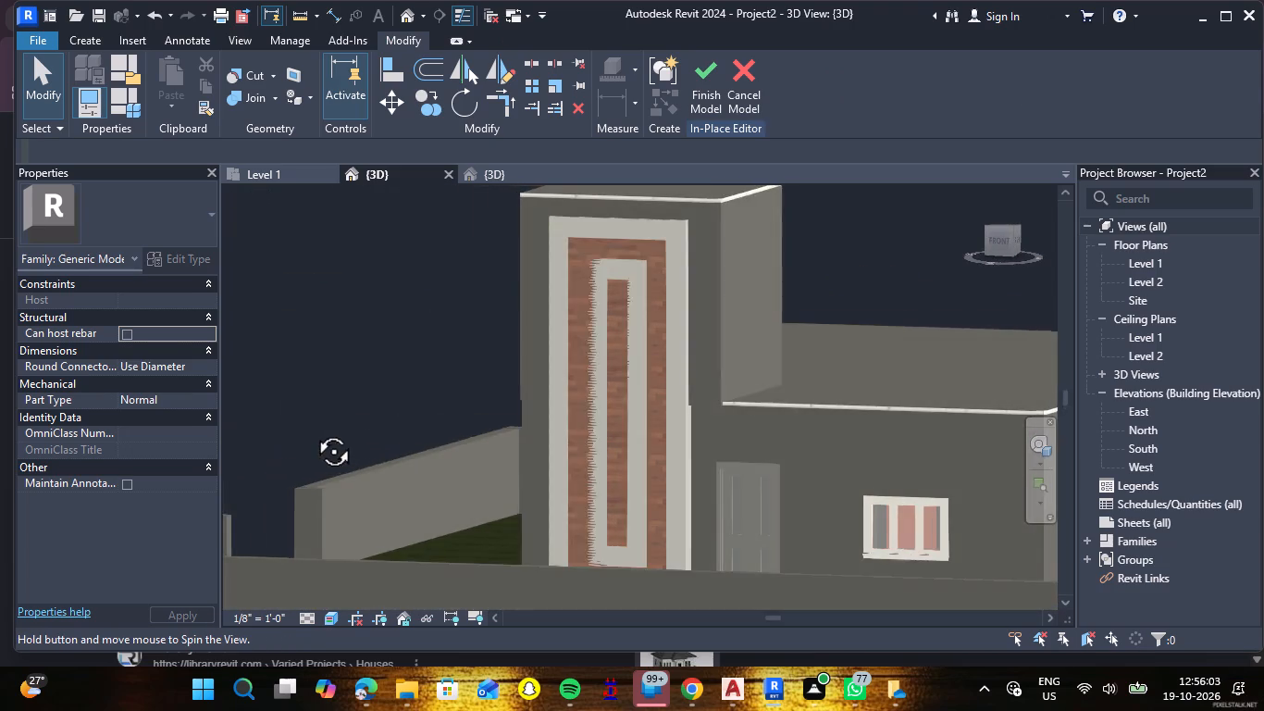
pyautogui.keyDown('shift'); pyautogui.moveTo(313, 430); pyautogui.dragTo(351, 440, button='middle'); pyautogui.keyUp('shift')
pyautogui.scroll(3, 584, 362)
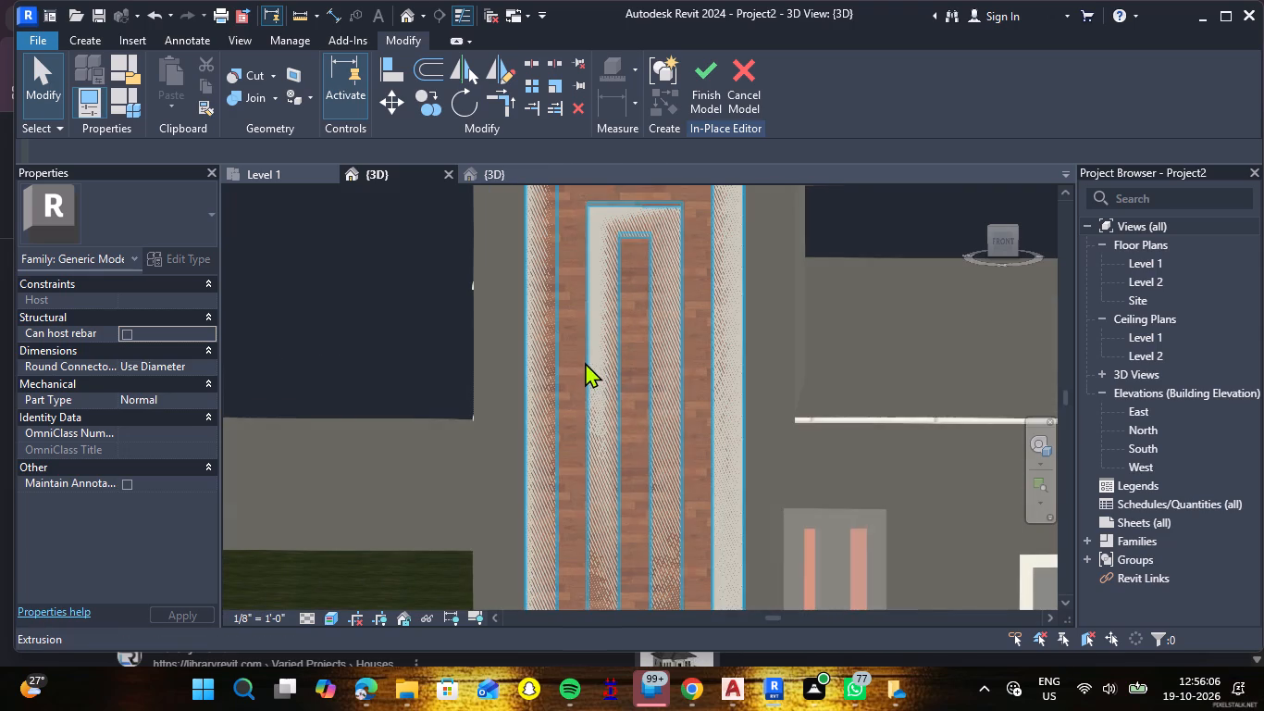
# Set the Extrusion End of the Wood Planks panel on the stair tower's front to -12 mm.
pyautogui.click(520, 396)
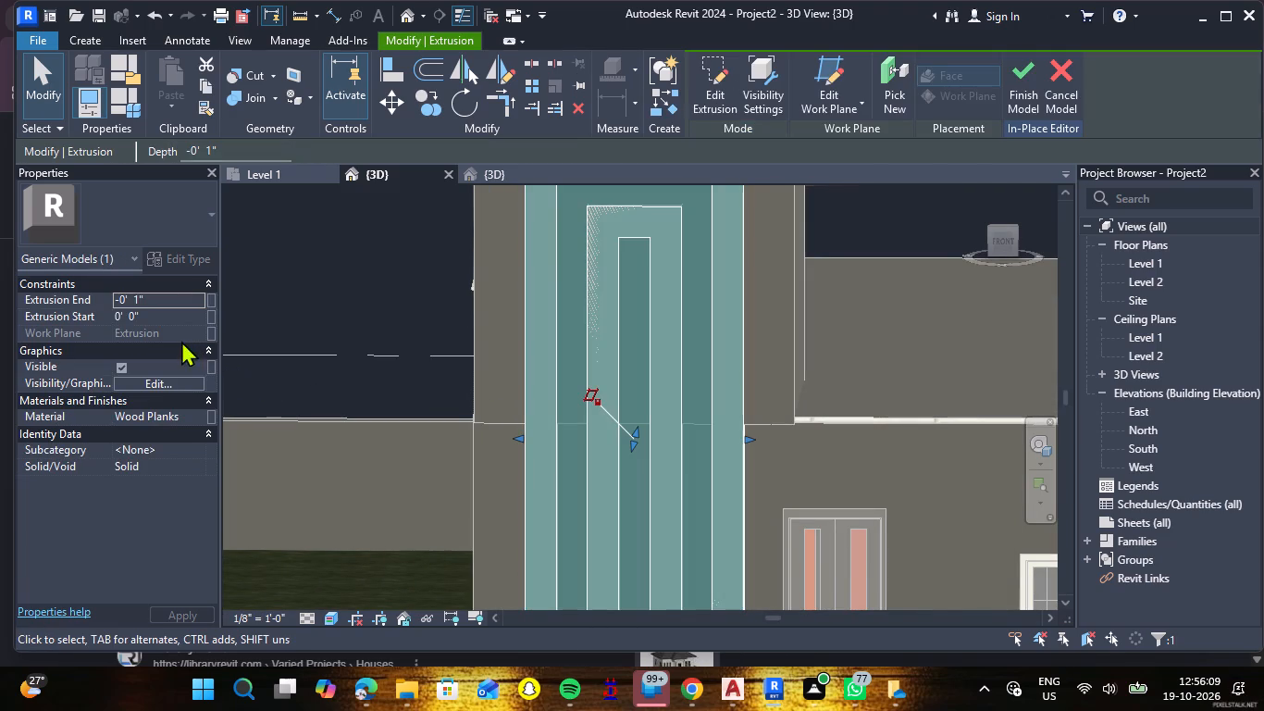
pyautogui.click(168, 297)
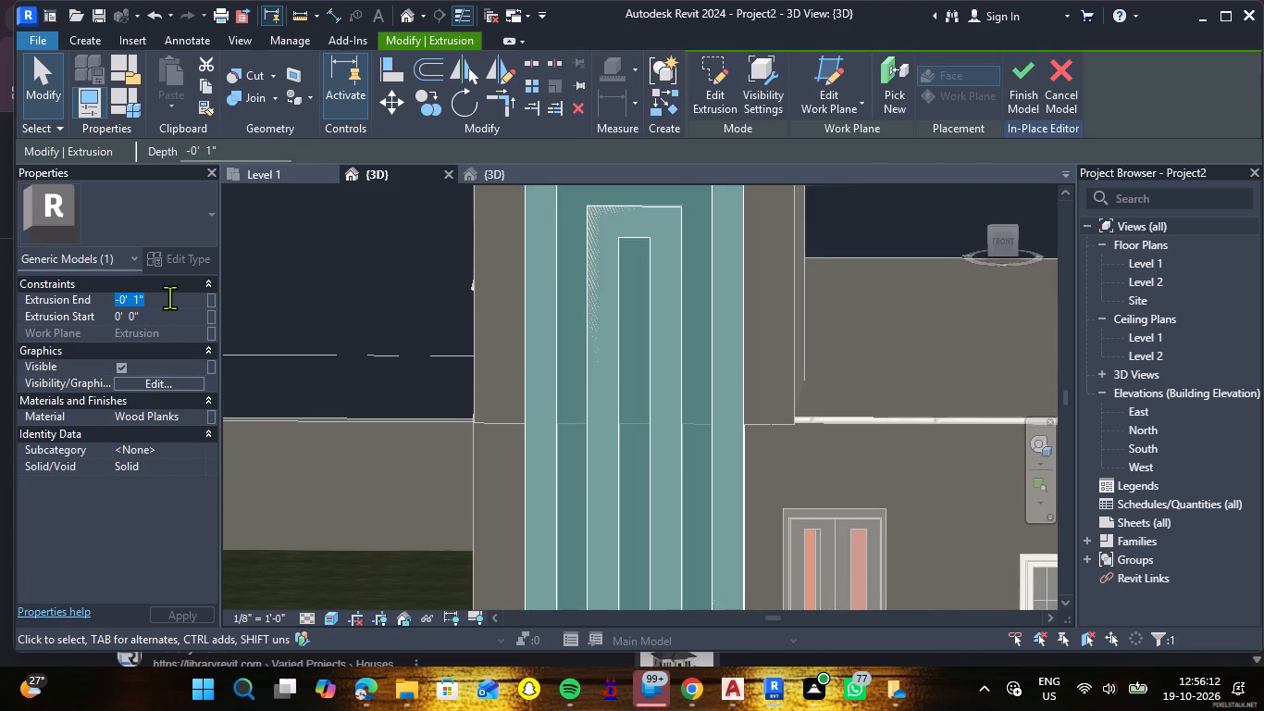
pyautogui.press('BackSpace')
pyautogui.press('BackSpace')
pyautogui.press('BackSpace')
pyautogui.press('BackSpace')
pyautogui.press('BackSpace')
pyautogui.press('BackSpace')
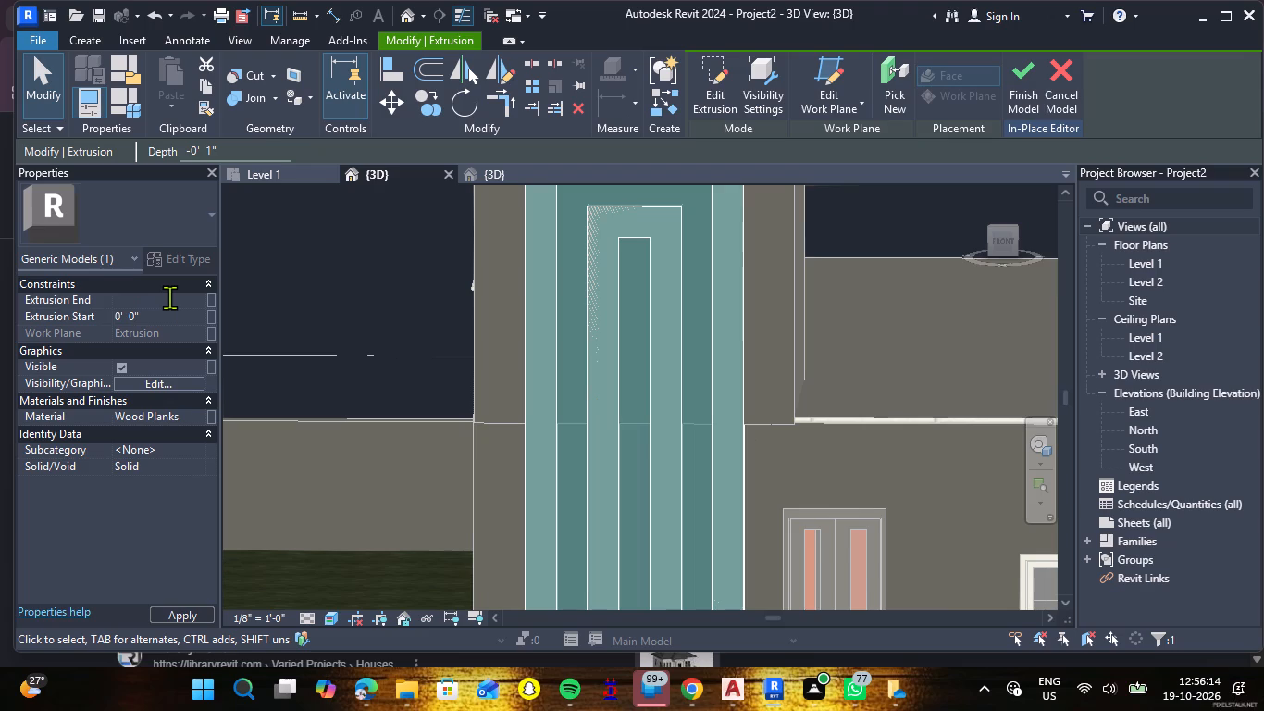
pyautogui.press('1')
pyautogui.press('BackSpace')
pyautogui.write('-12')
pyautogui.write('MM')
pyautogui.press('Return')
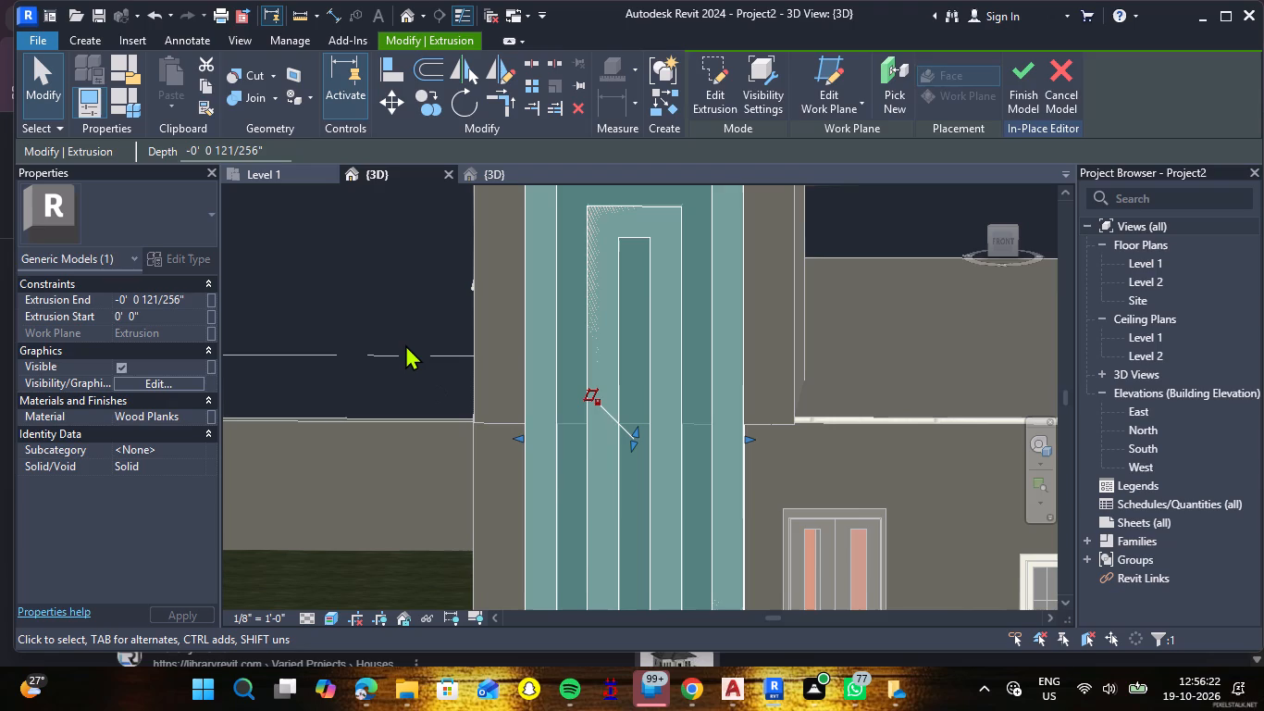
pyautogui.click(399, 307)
# Set the Extrusion End of the Wood Planks panel on the stair tower's front to -6 mm.
pyautogui.scroll(-3, 400, 307)
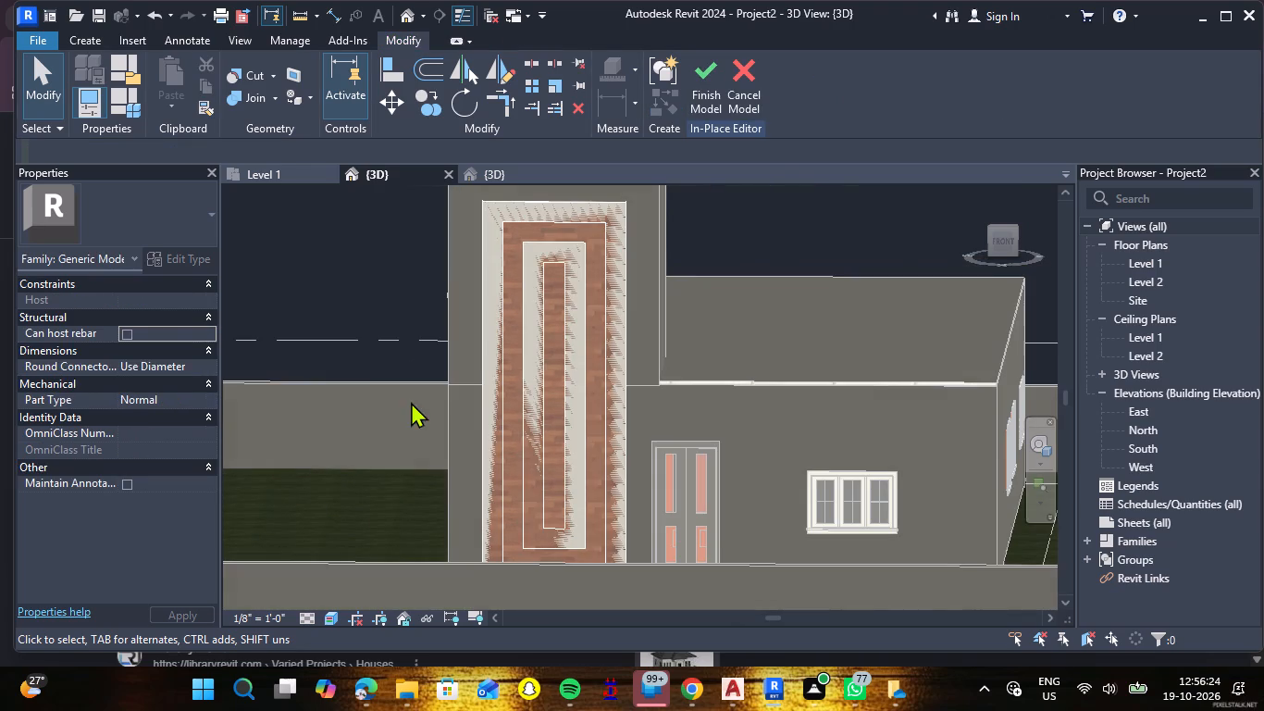
pyautogui.click(481, 356)
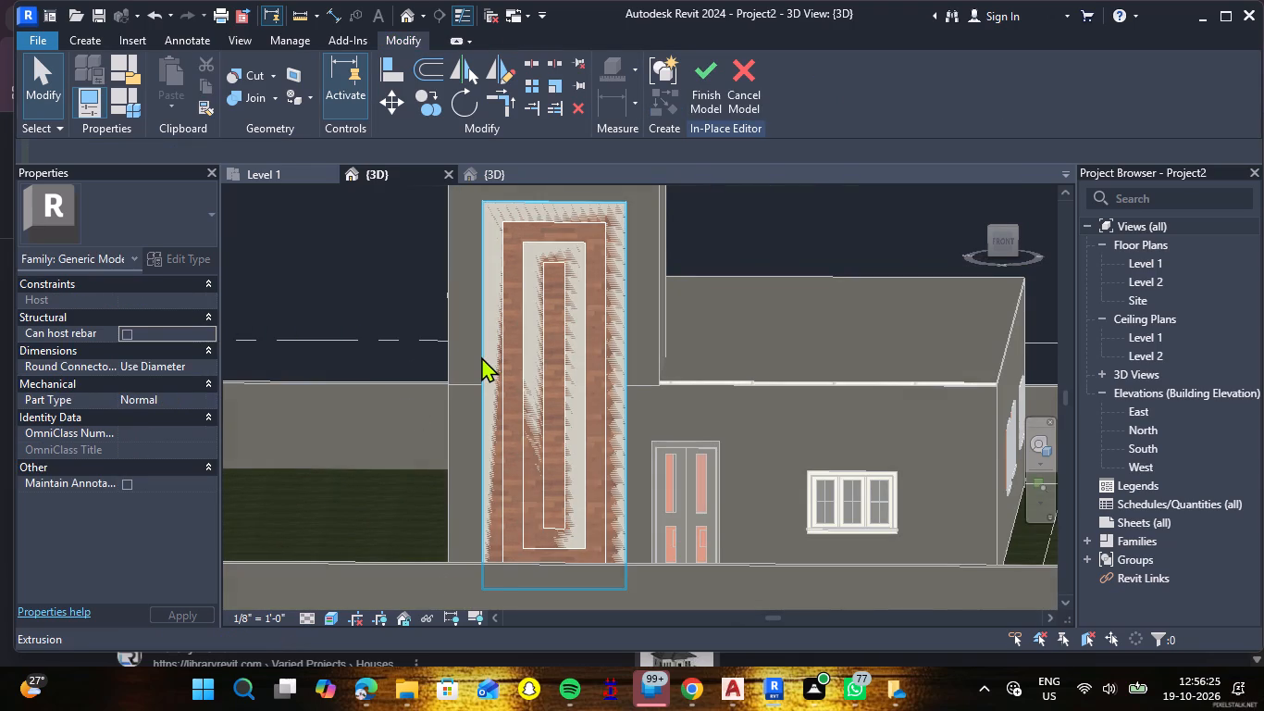
pyautogui.click(192, 294)
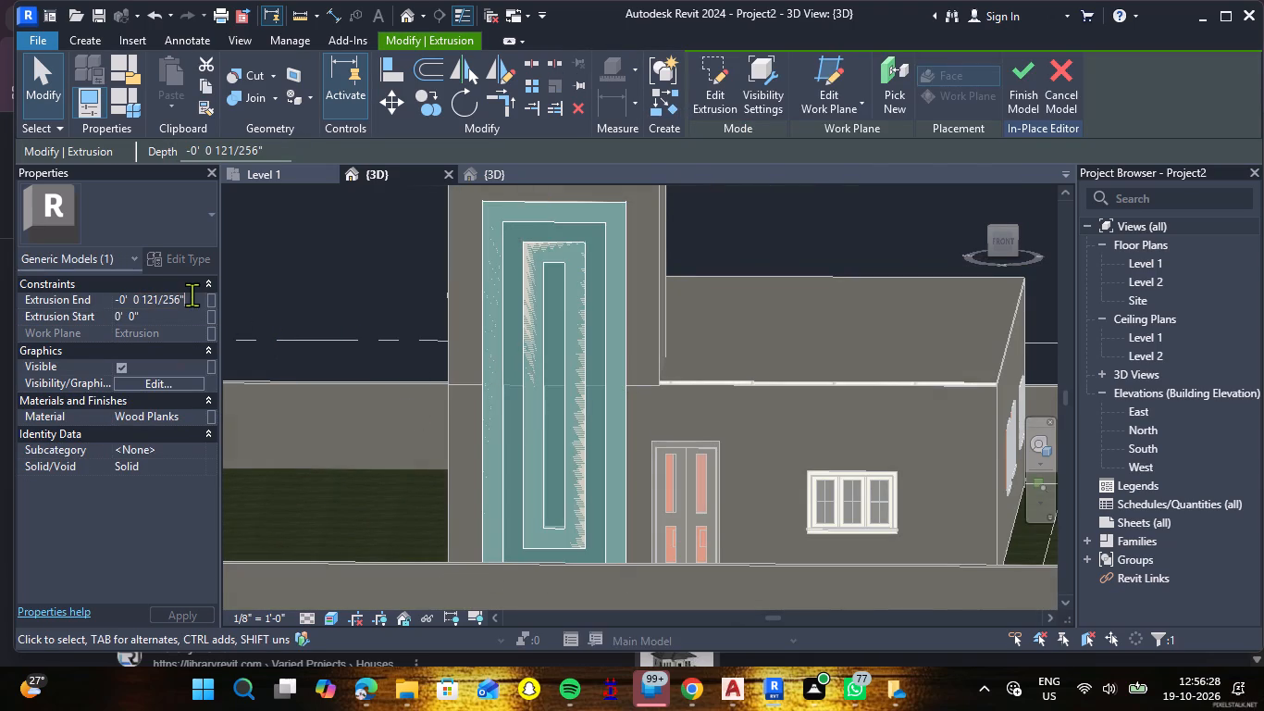
pyautogui.press('BackSpace')
pyautogui.press('BackSpace')
pyautogui.press('BackSpace')
pyautogui.press('BackSpace')
pyautogui.press('BackSpace')
pyautogui.press('BackSpace')
pyautogui.press('BackSpace')
pyautogui.press('BackSpace')
pyautogui.press('BackSpace')
pyautogui.press('BackSpace')
pyautogui.press('BackSpace')
pyautogui.press('BackSpace')
pyautogui.press('BackSpace')
pyautogui.press('BackSpace')
pyautogui.press('BackSpace')
pyautogui.press('BackSpace')
pyautogui.press('BackSpace')
pyautogui.press('BackSpace')
pyautogui.press('BackSpace')
pyautogui.press('BackSpace')
pyautogui.press('-')
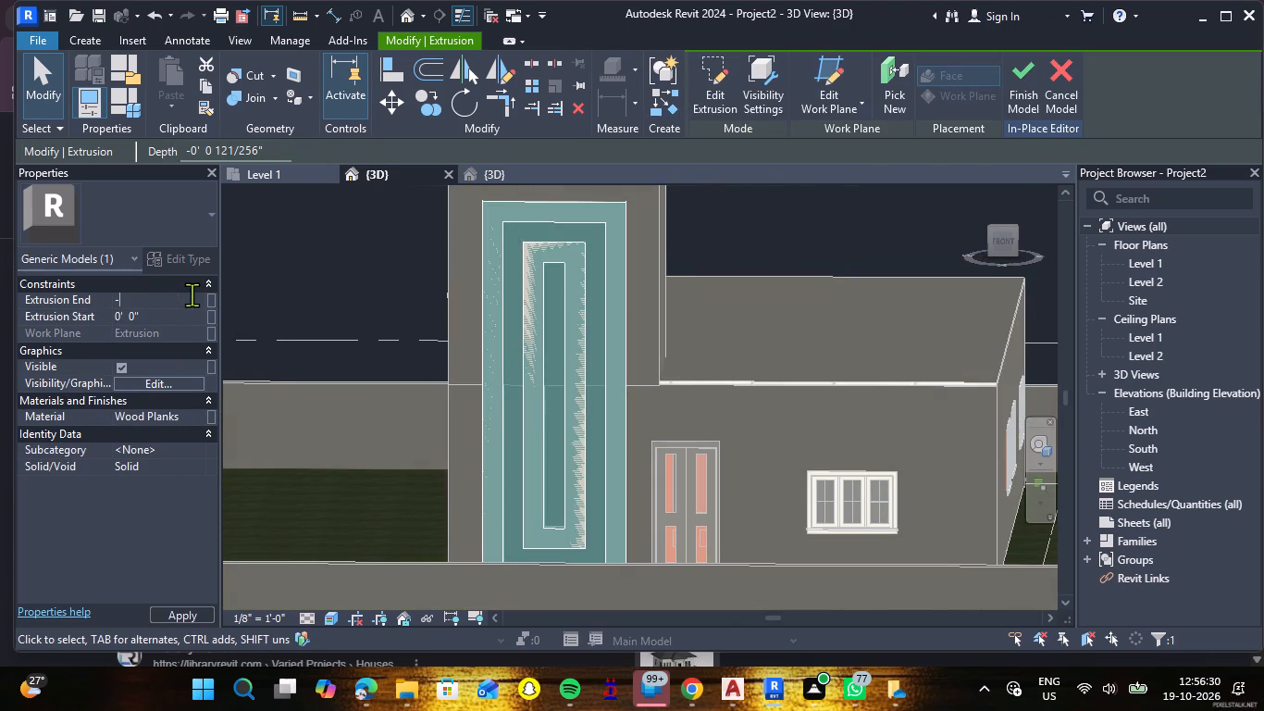
pyautogui.write('16MM')
pyautogui.press('Left')
pyautogui.press('Left')
pyautogui.press('Left')
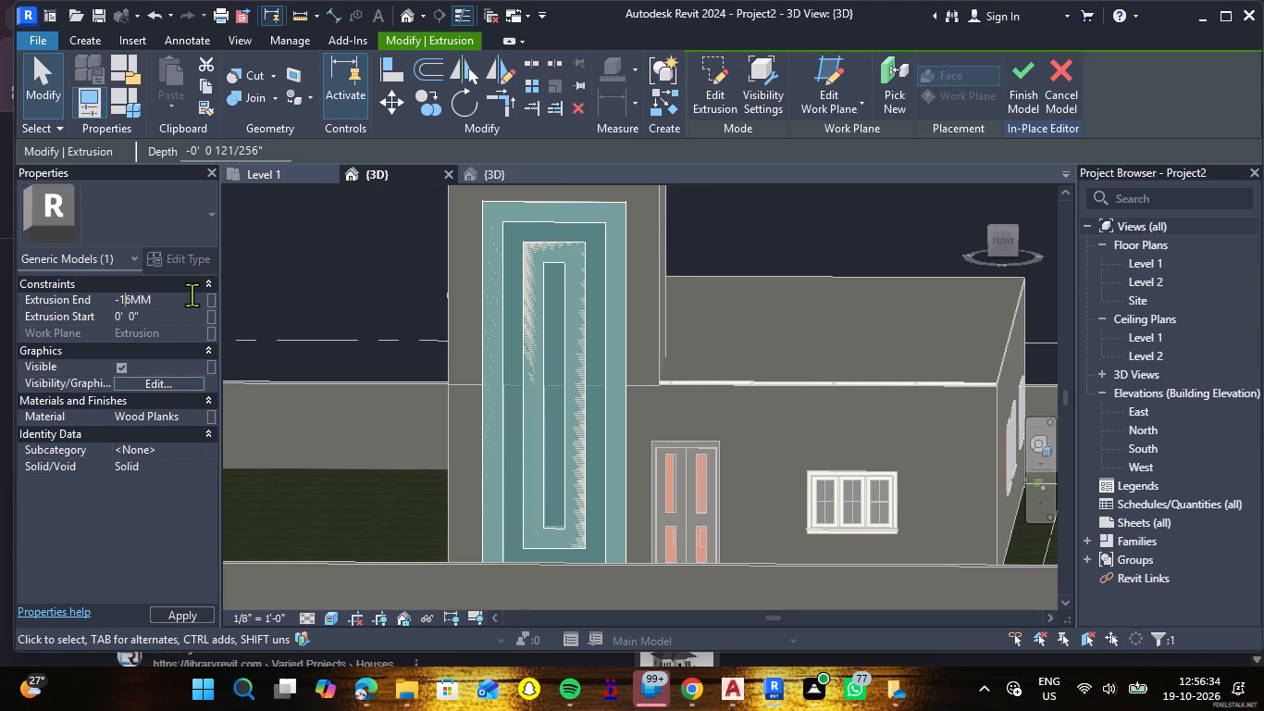
pyautogui.press('BackSpace')
pyautogui.press('Return')
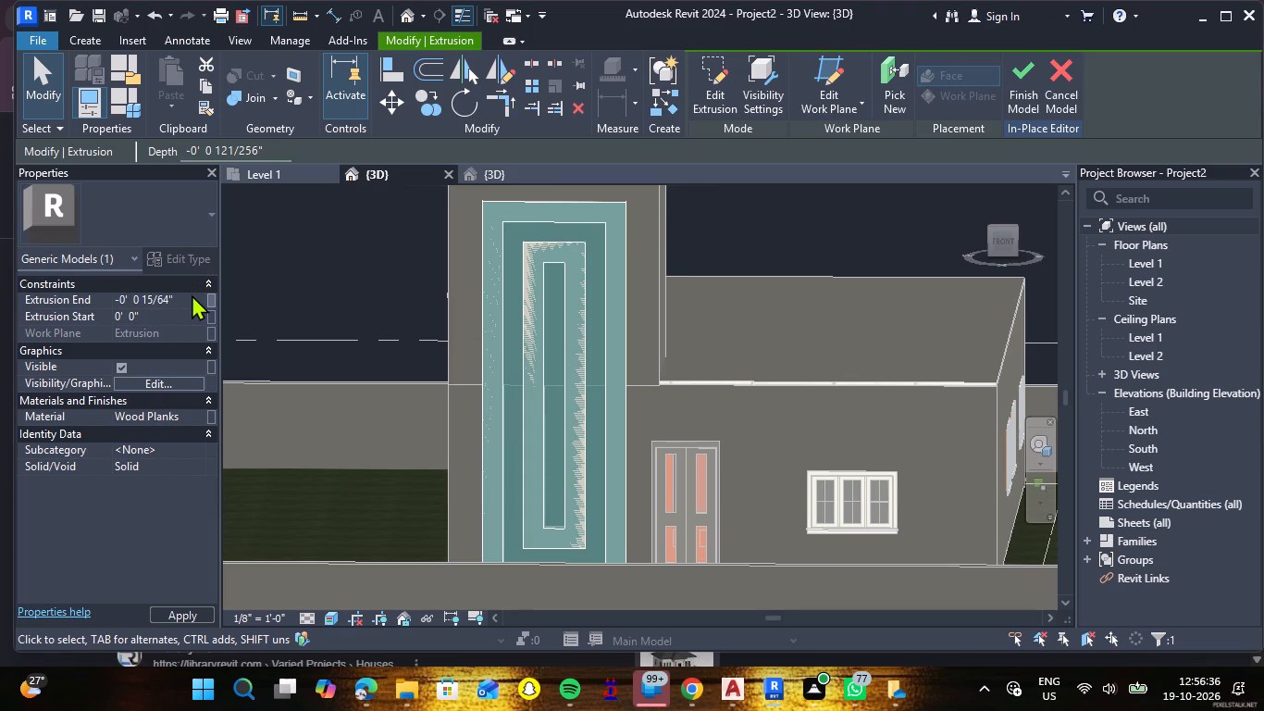
pyautogui.click(643, 424)
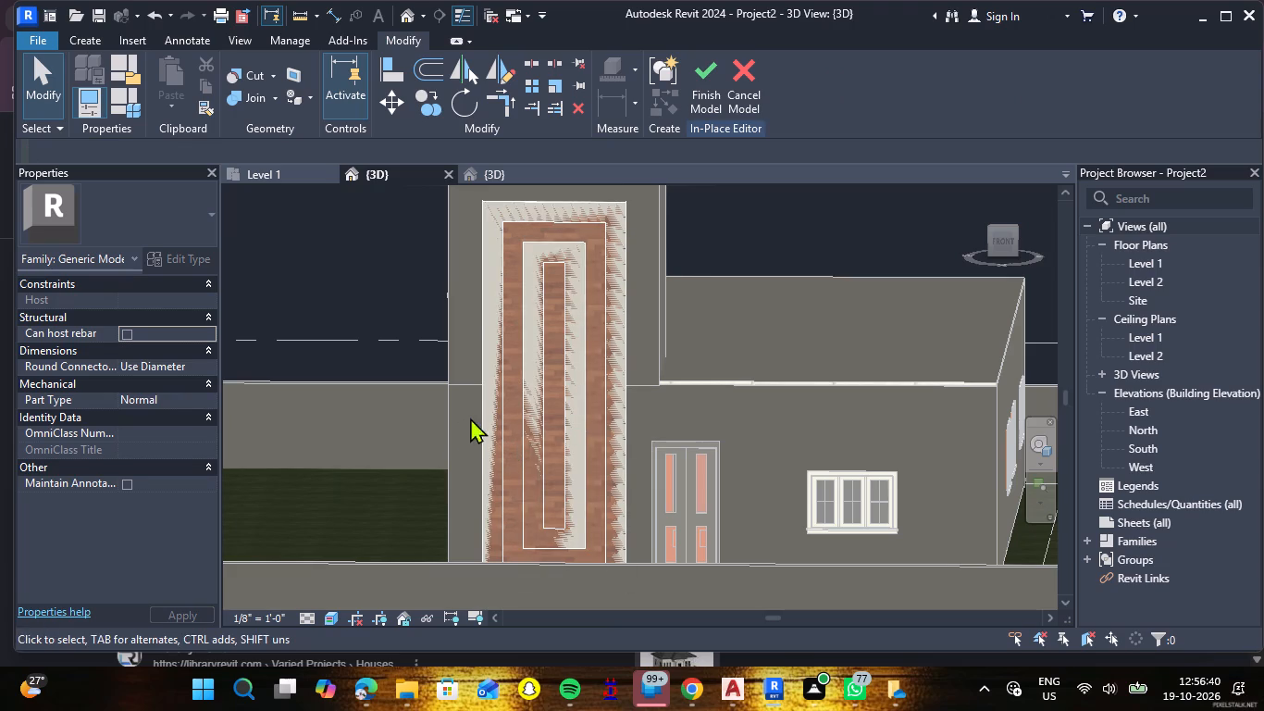
# Set the Extrusion End of the nested-rectangle extrusion on the stair tower's front to 2' 0".
pyautogui.click(497, 408)
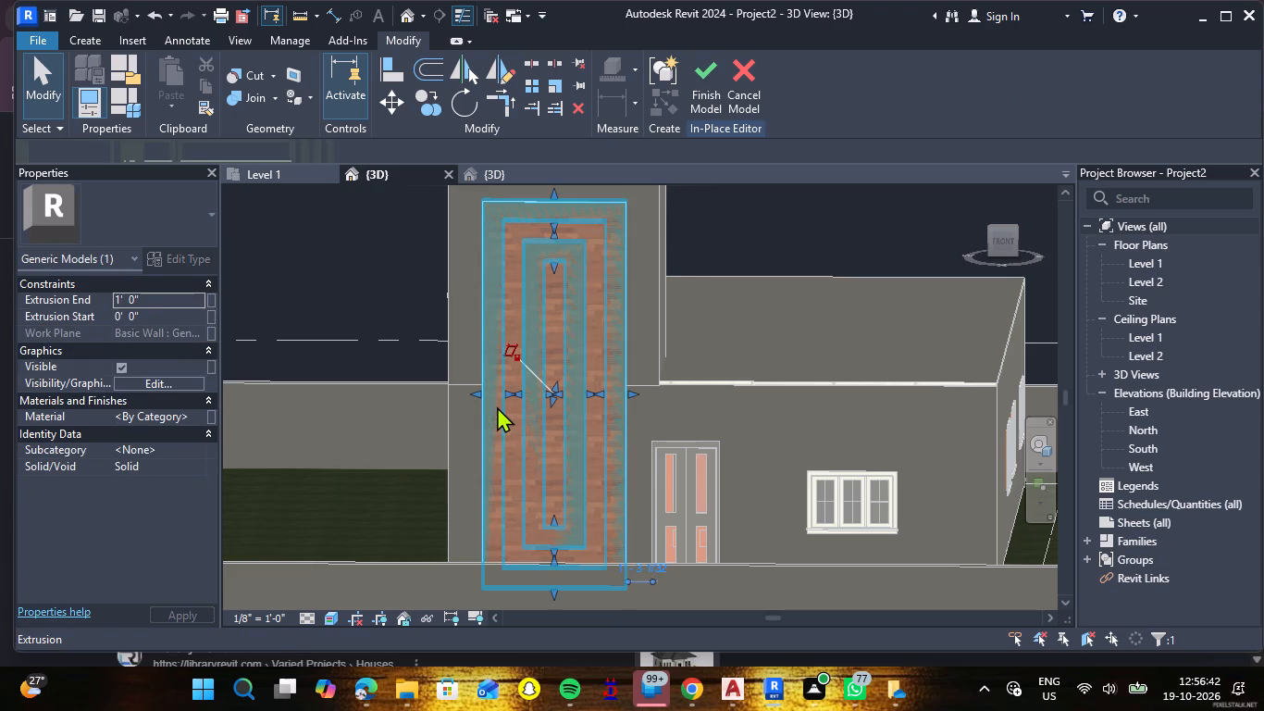
pyautogui.click(155, 304)
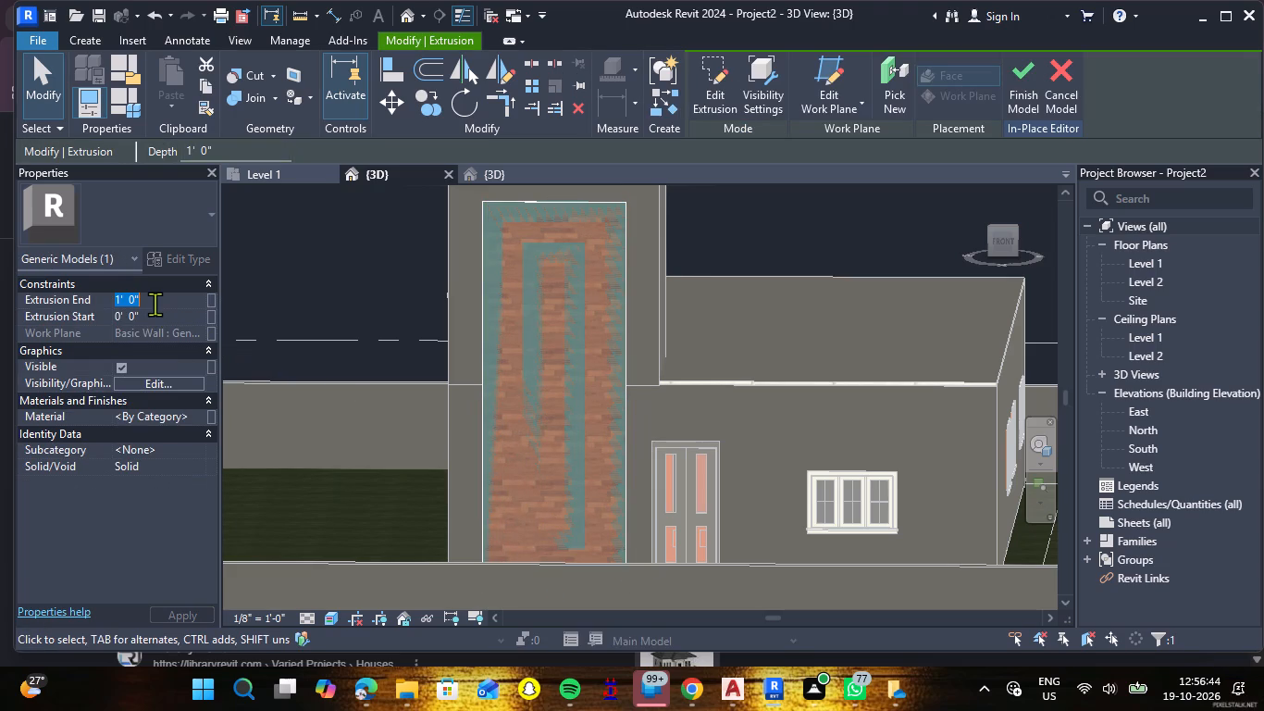
pyautogui.press('BackSpace')
pyautogui.press('2')
pyautogui.press('Return')
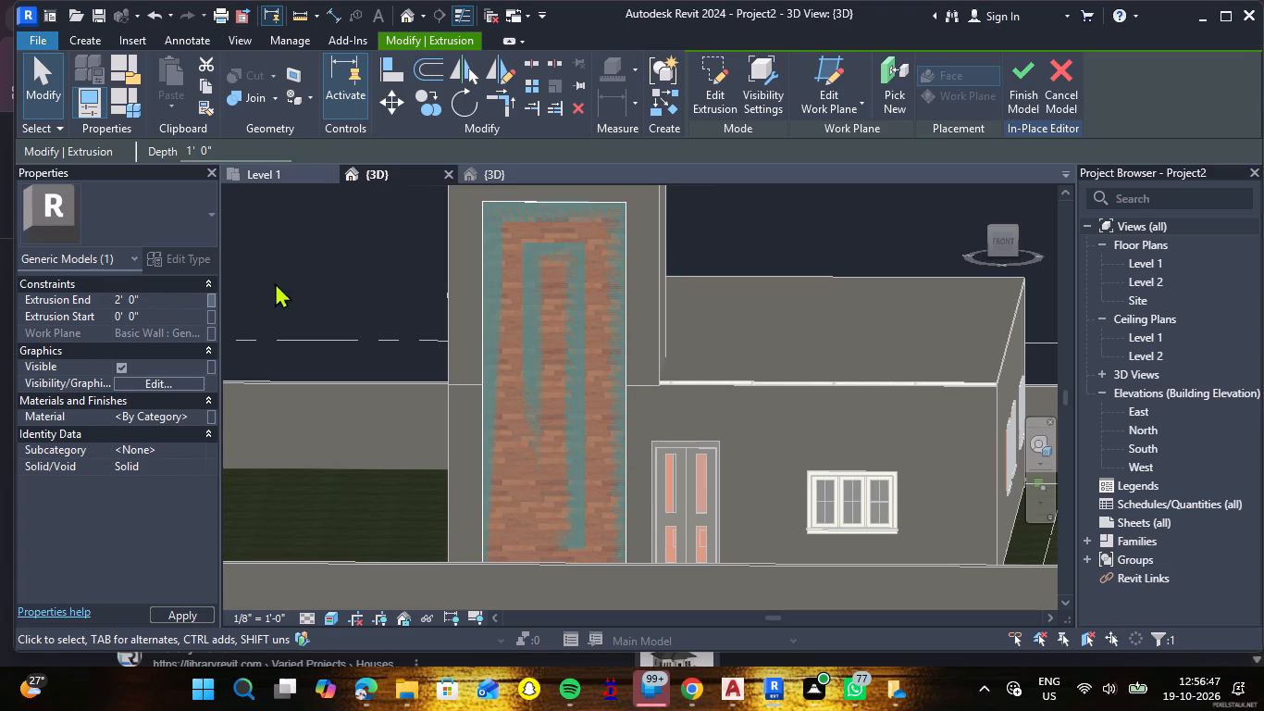
pyautogui.click(301, 278)
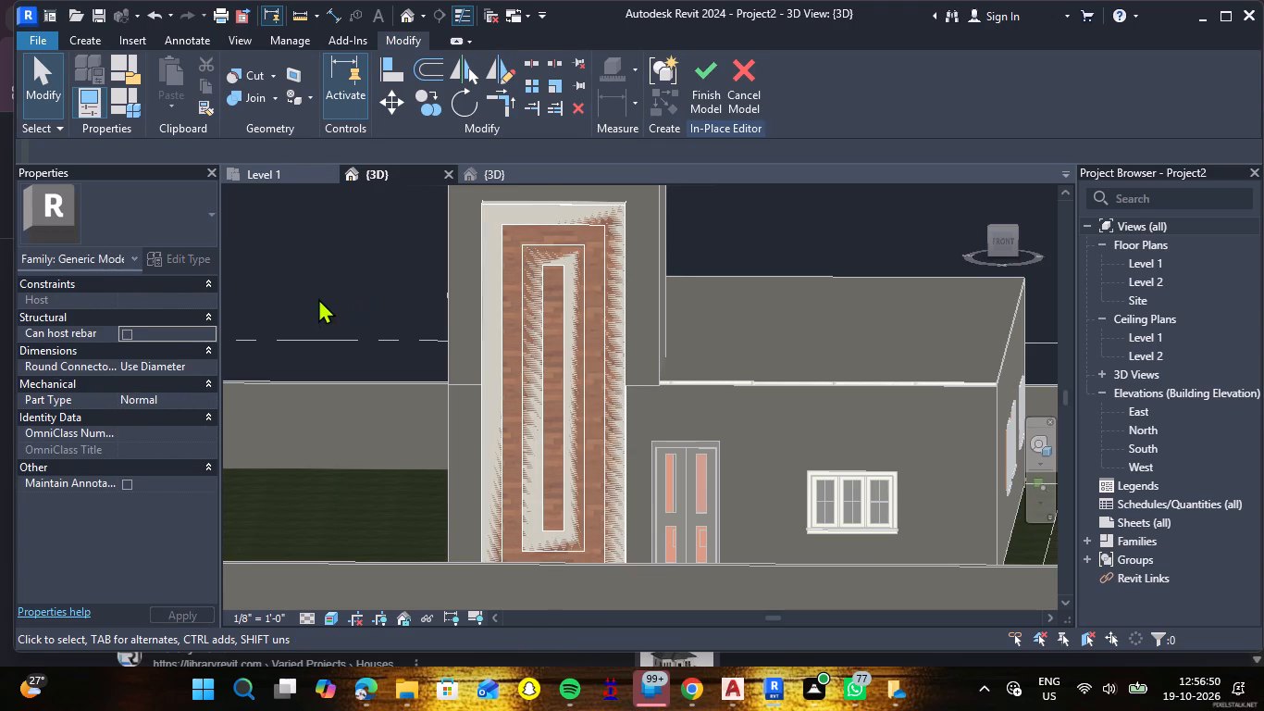
# Examine the nested-rectangle extrusion's depth relative to the Wood Planks panel from the side and front of the stair tower.
pyautogui.click(493, 331)
pyautogui.click(502, 338)
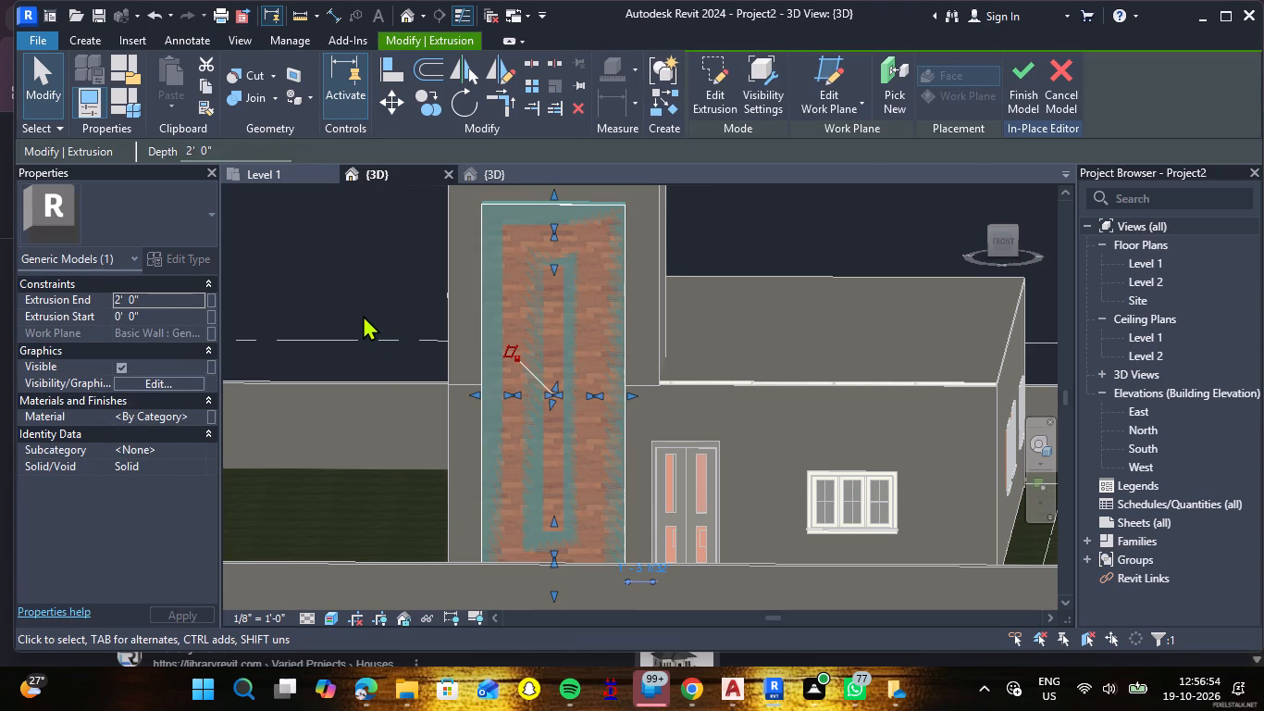
pyautogui.keyDown('shift'); pyautogui.moveTo(373, 306); pyautogui.dragTo(577, 334, button='middle'); pyautogui.keyUp('shift')
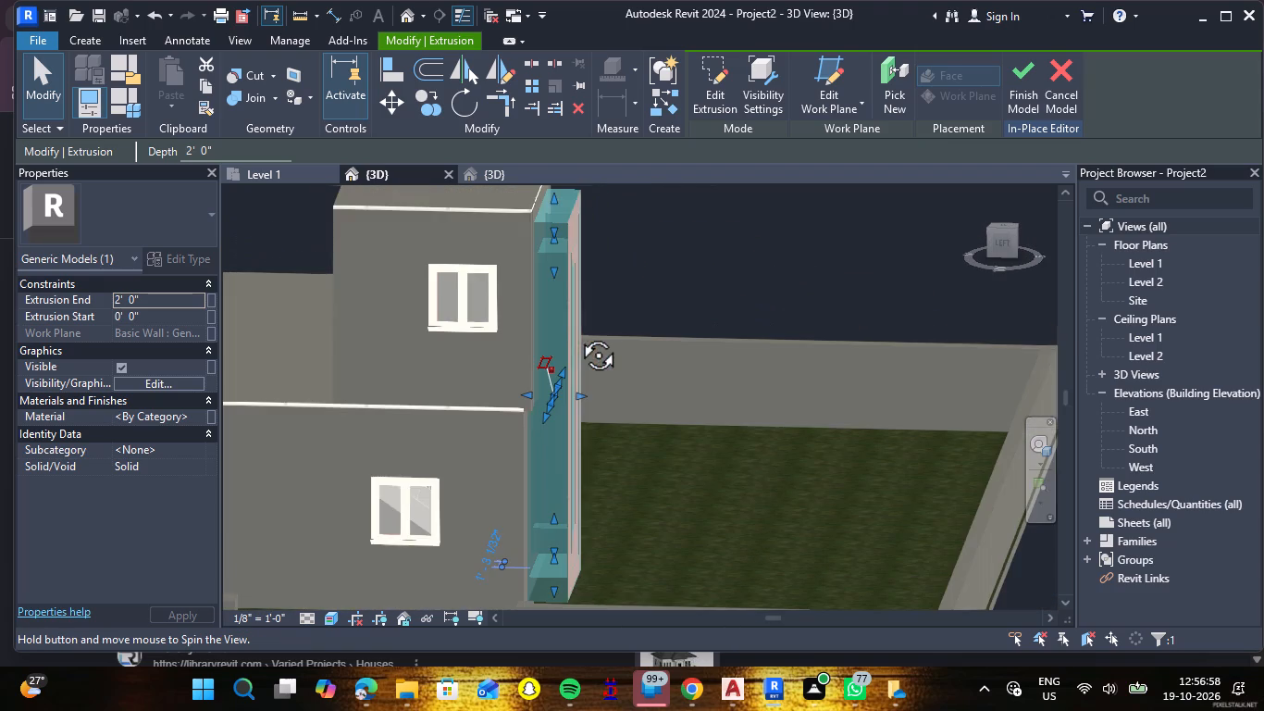
pyautogui.keyDown('shift'); pyautogui.moveTo(577, 334); pyautogui.dragTo(578, 334, button='middle'); pyautogui.keyUp('shift')
pyautogui.click(679, 465)
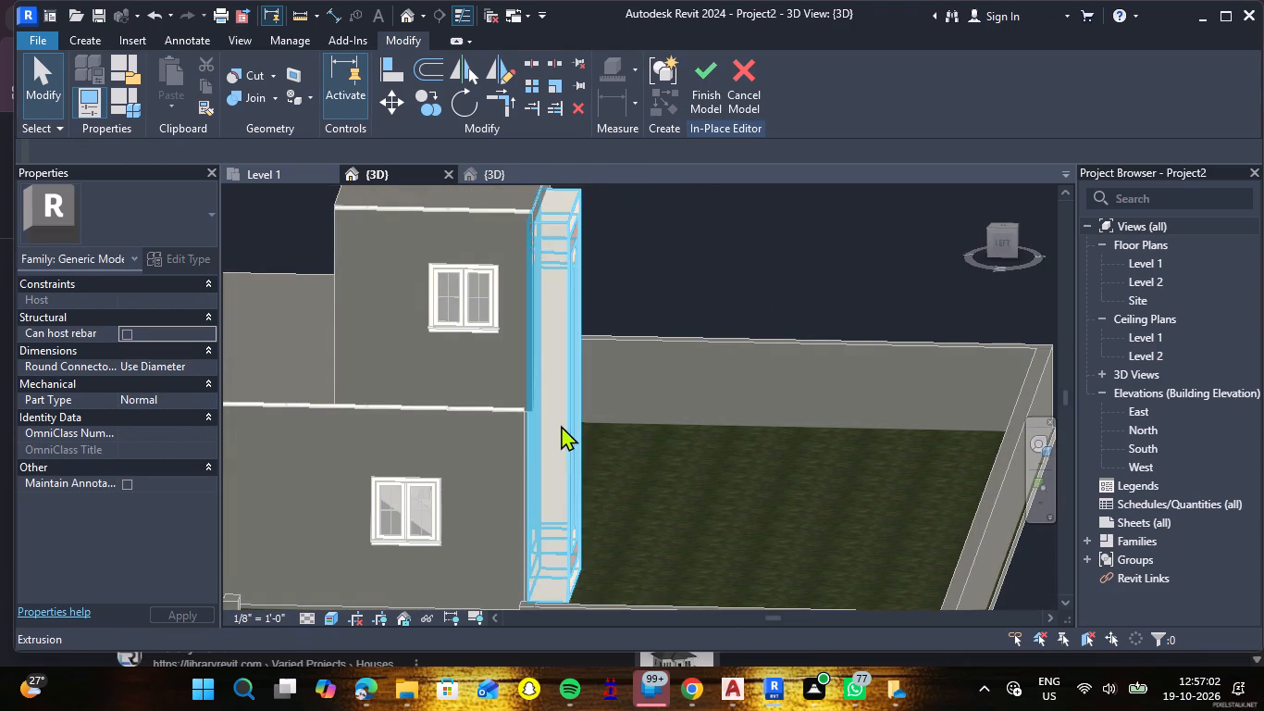
pyautogui.keyDown('shift'); pyautogui.moveTo(627, 480); pyautogui.dragTo(509, 422, button='middle'); pyautogui.keyUp('shift')
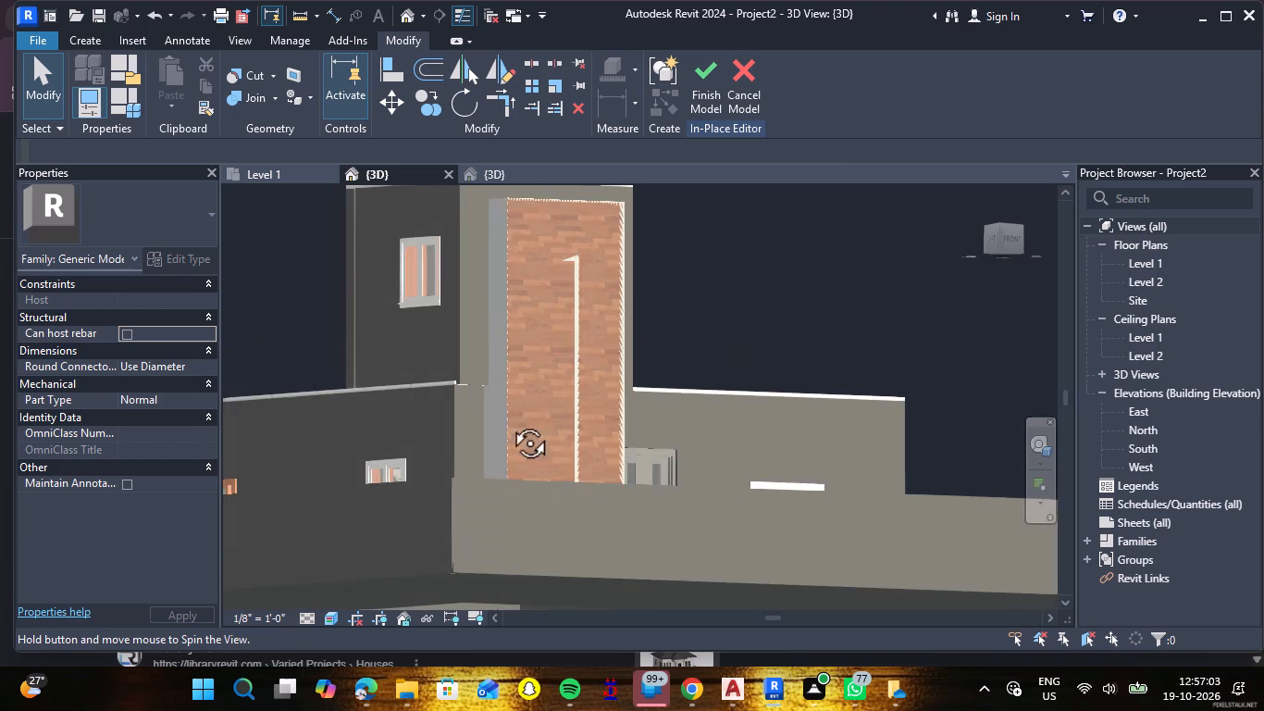
pyautogui.keyDown('shift'); pyautogui.moveTo(509, 422); pyautogui.dragTo(482, 475, button='middle'); pyautogui.keyUp('shift')
pyautogui.scroll(6, 537, 527)
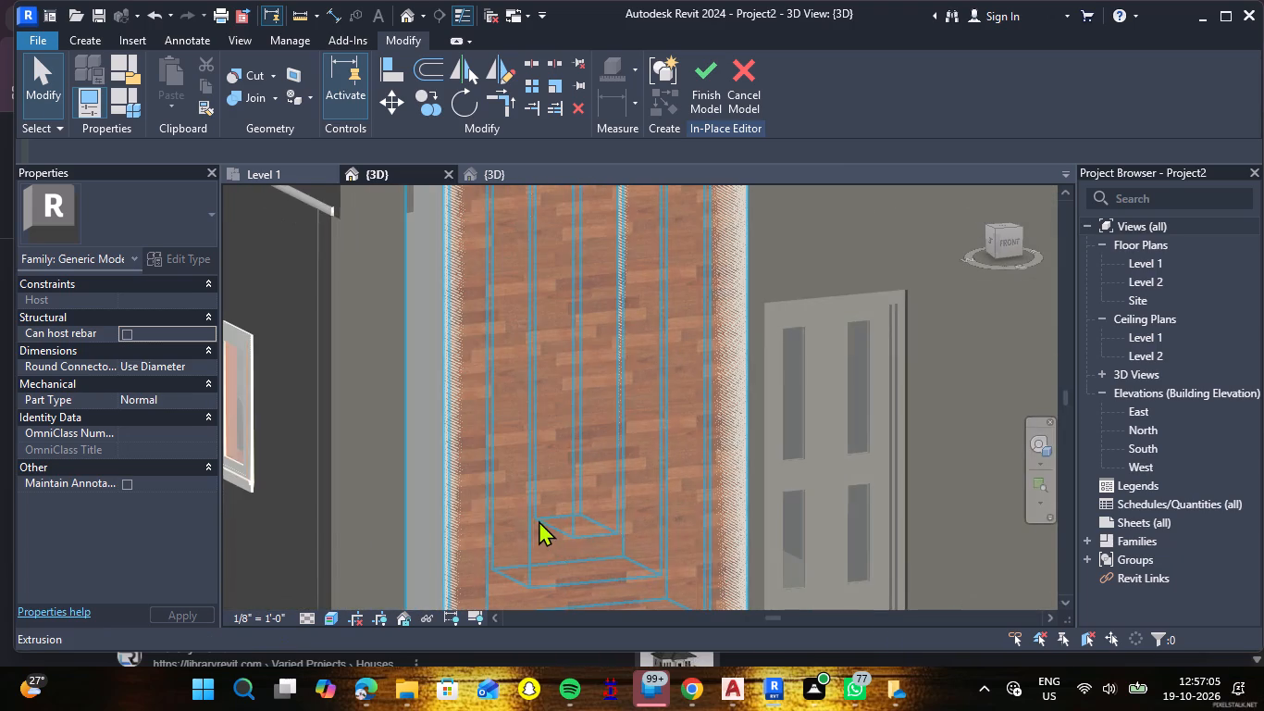
# Stretch the start face of the Wood Planks panel on the stair tower's front to an Extrusion Start of about -2' 4 1/2".
pyautogui.click(746, 513)
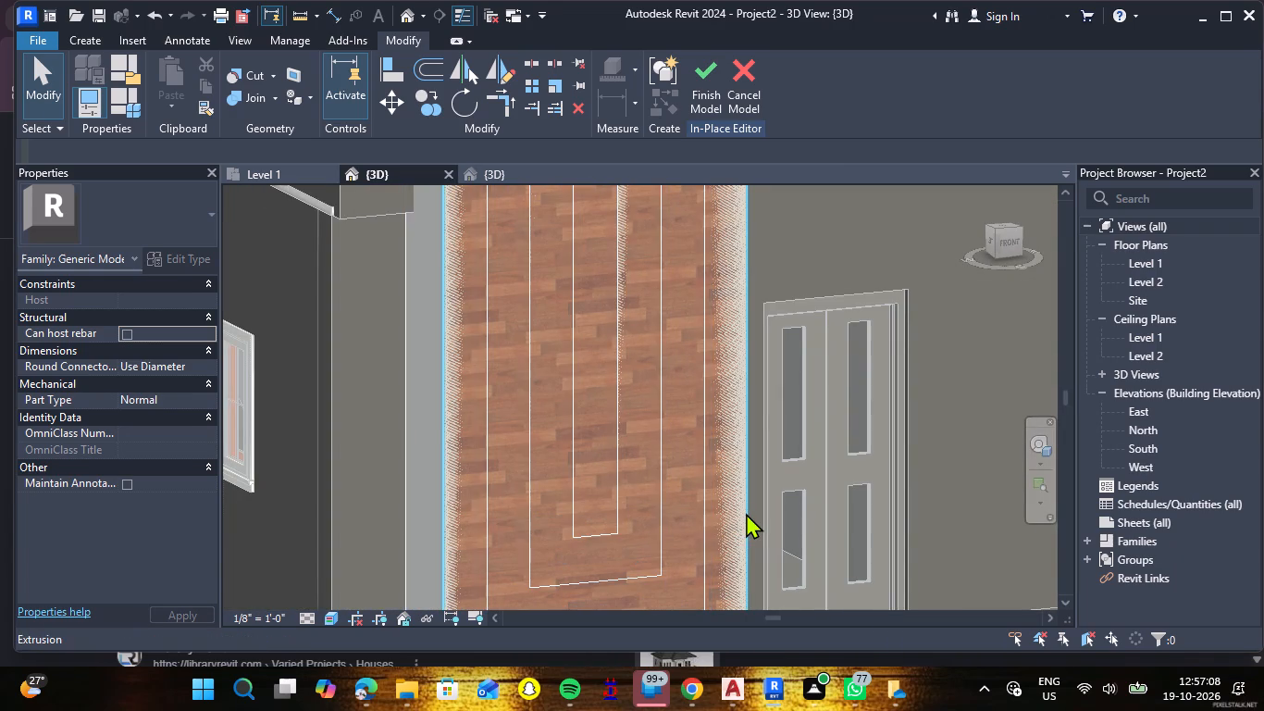
pyautogui.scroll(-9, 749, 485)
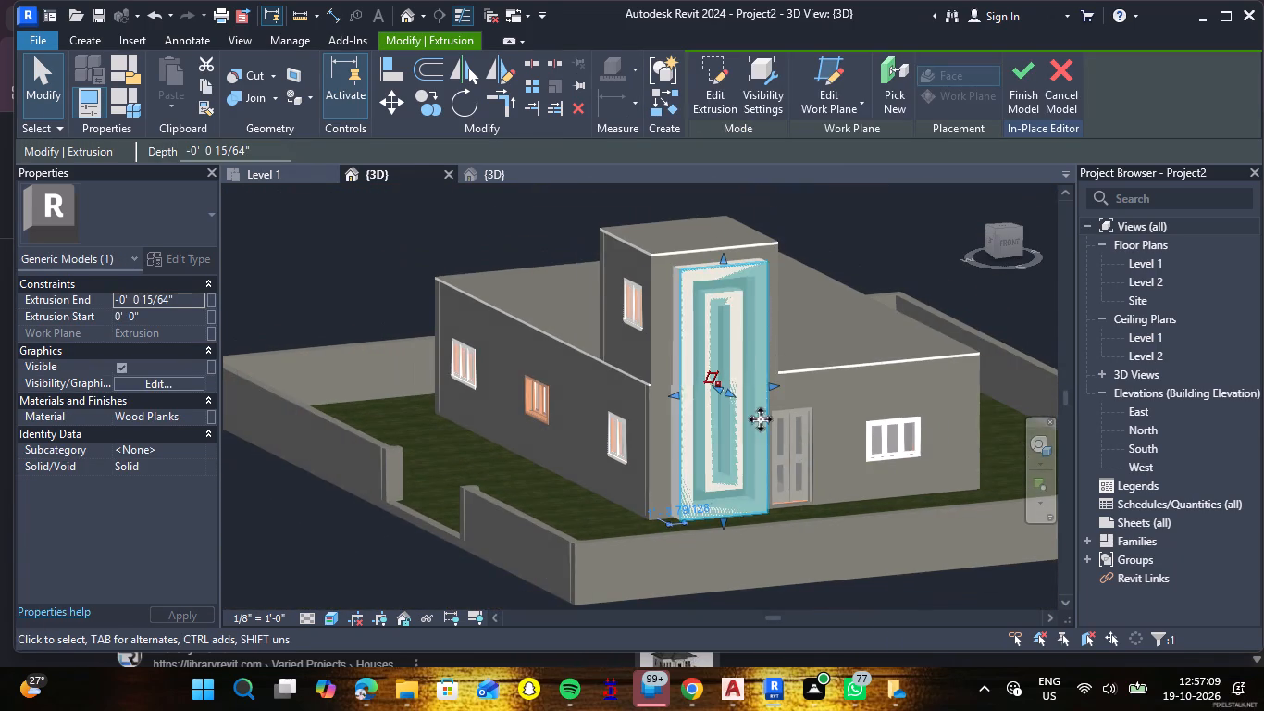
pyautogui.moveTo(733, 391); pyautogui.dragTo(772, 444)
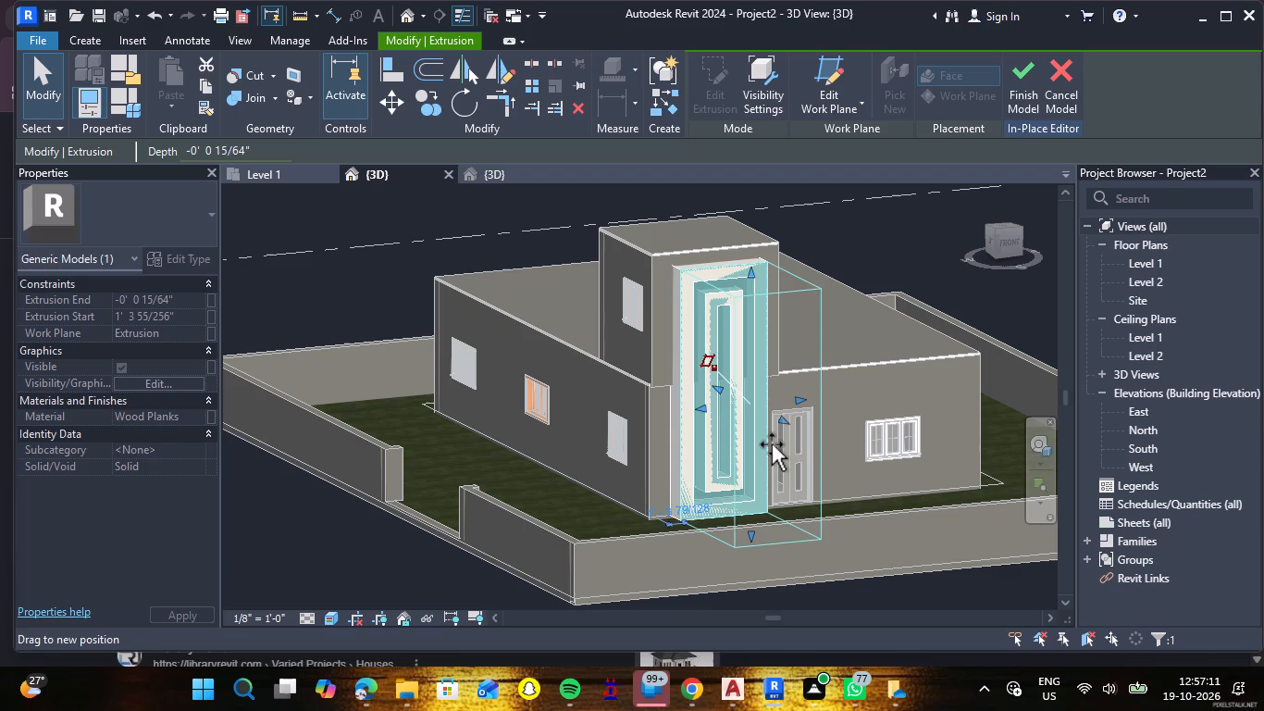
pyautogui.moveTo(772, 444); pyautogui.dragTo(713, 374)
pyautogui.scroll(7, 712, 374)
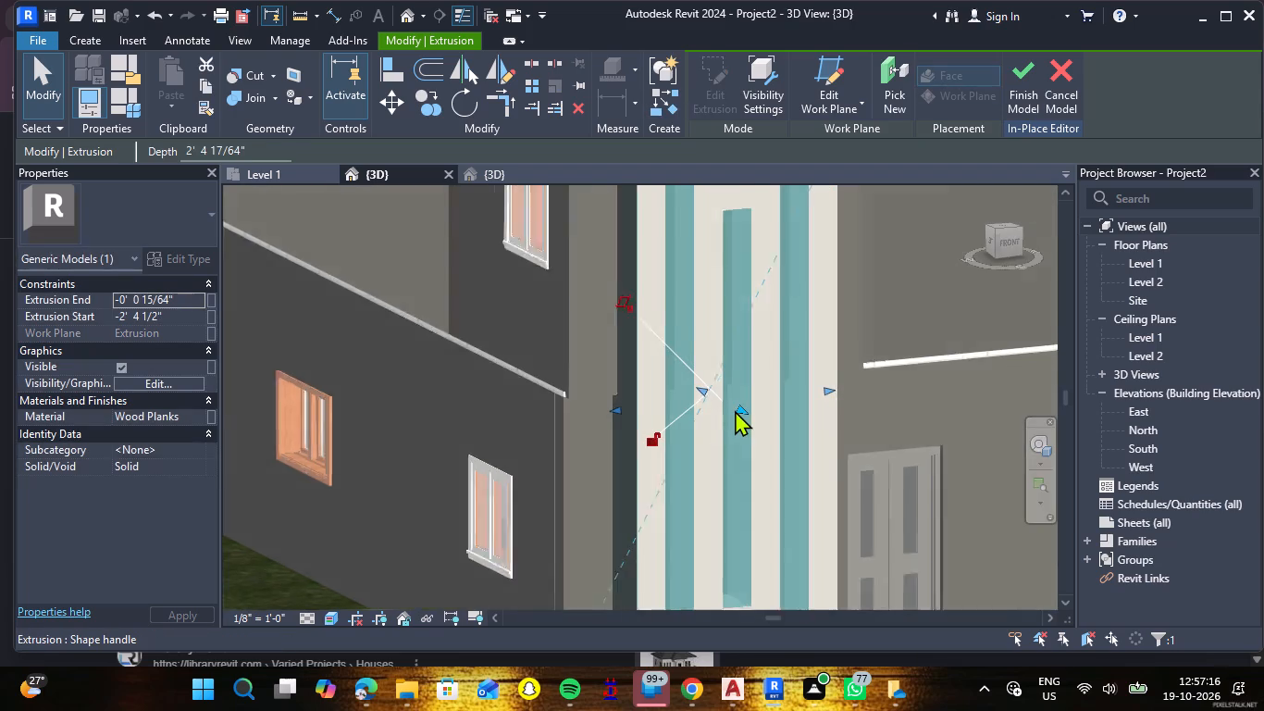
pyautogui.scroll(1, 735, 410)
pyautogui.click(912, 406)
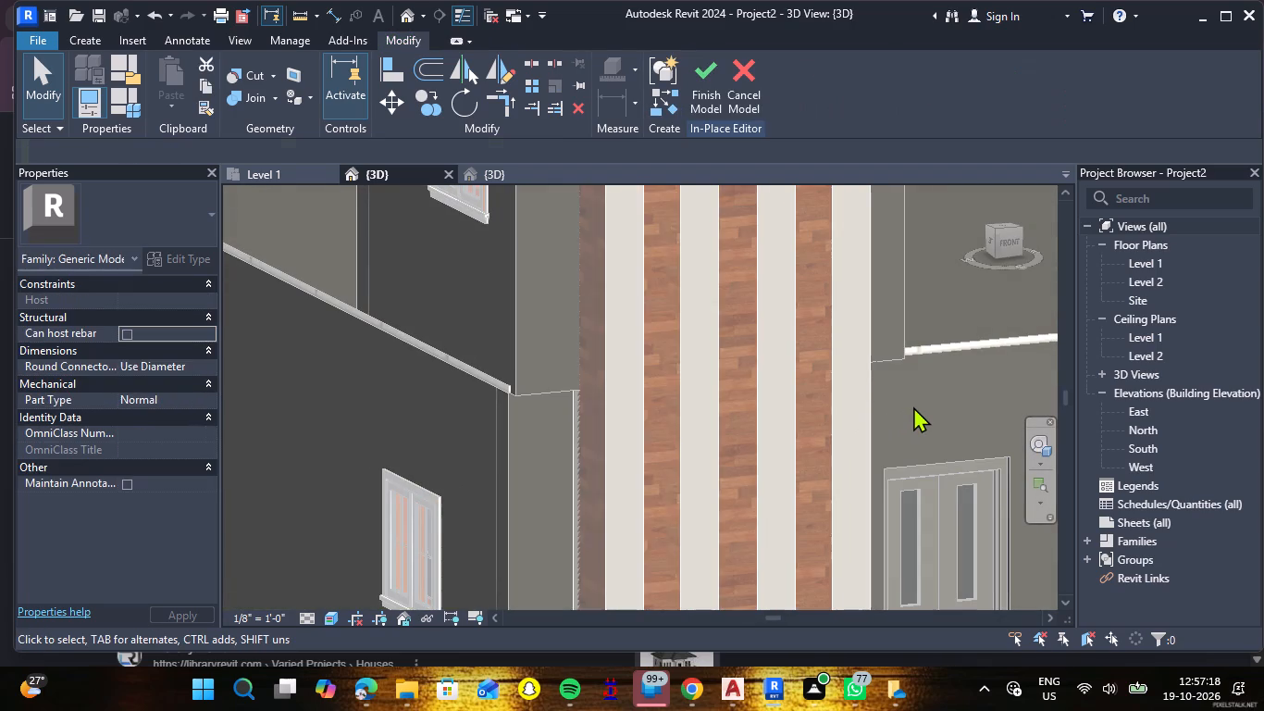
pyautogui.scroll(-4, 913, 406)
pyautogui.keyDown('shift'); pyautogui.moveTo(945, 404); pyautogui.dragTo(874, 414, button='middle'); pyautogui.keyUp('shift')
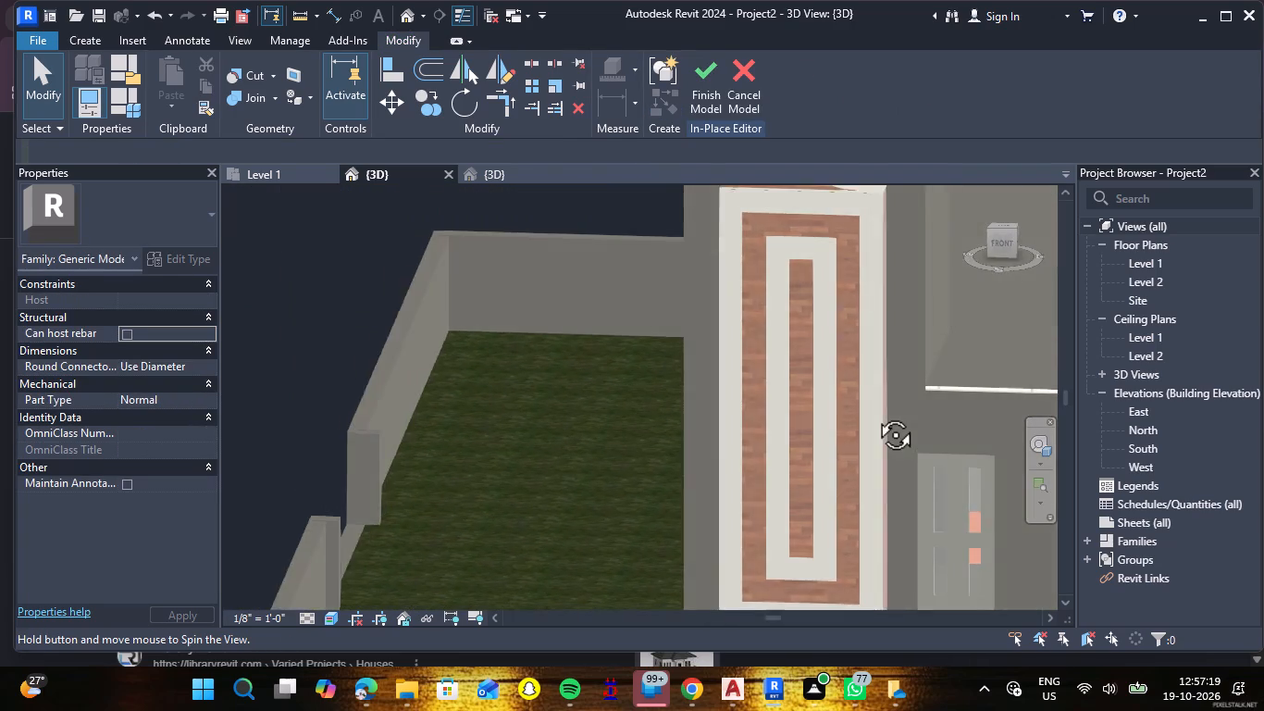
pyautogui.keyDown('shift'); pyautogui.moveTo(874, 414); pyautogui.dragTo(1029, 417, button='middle'); pyautogui.keyUp('shift')
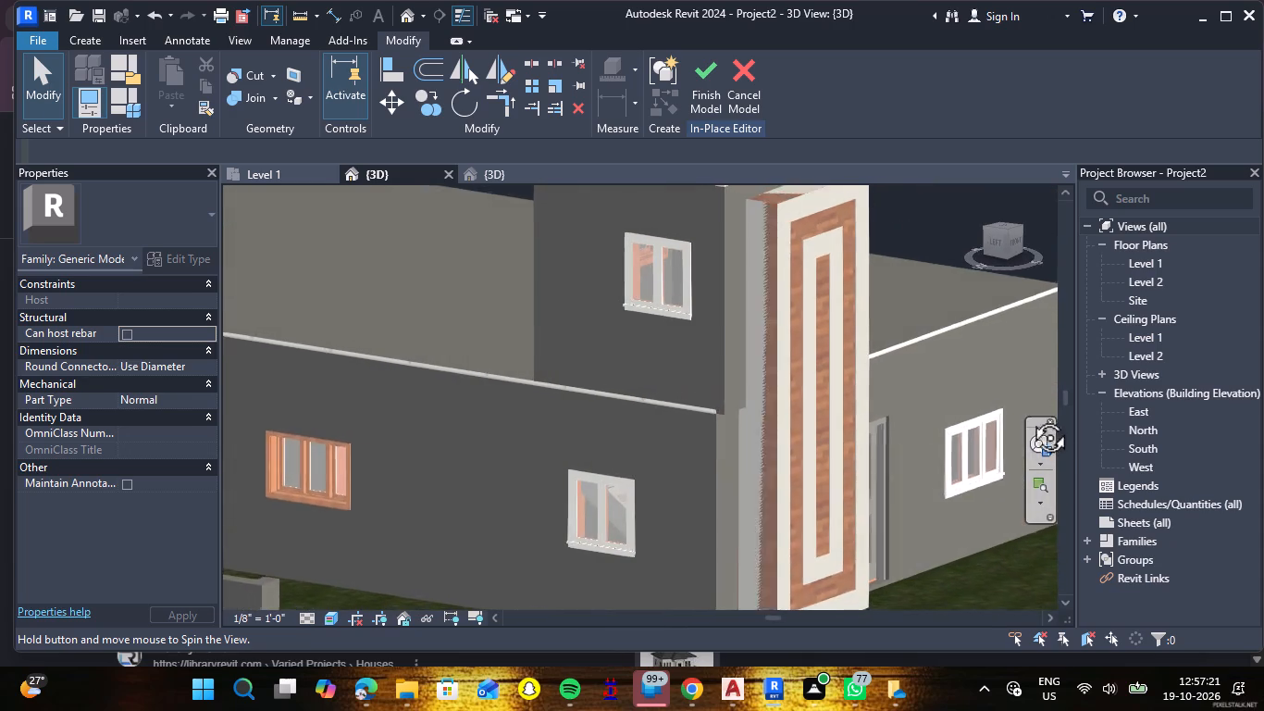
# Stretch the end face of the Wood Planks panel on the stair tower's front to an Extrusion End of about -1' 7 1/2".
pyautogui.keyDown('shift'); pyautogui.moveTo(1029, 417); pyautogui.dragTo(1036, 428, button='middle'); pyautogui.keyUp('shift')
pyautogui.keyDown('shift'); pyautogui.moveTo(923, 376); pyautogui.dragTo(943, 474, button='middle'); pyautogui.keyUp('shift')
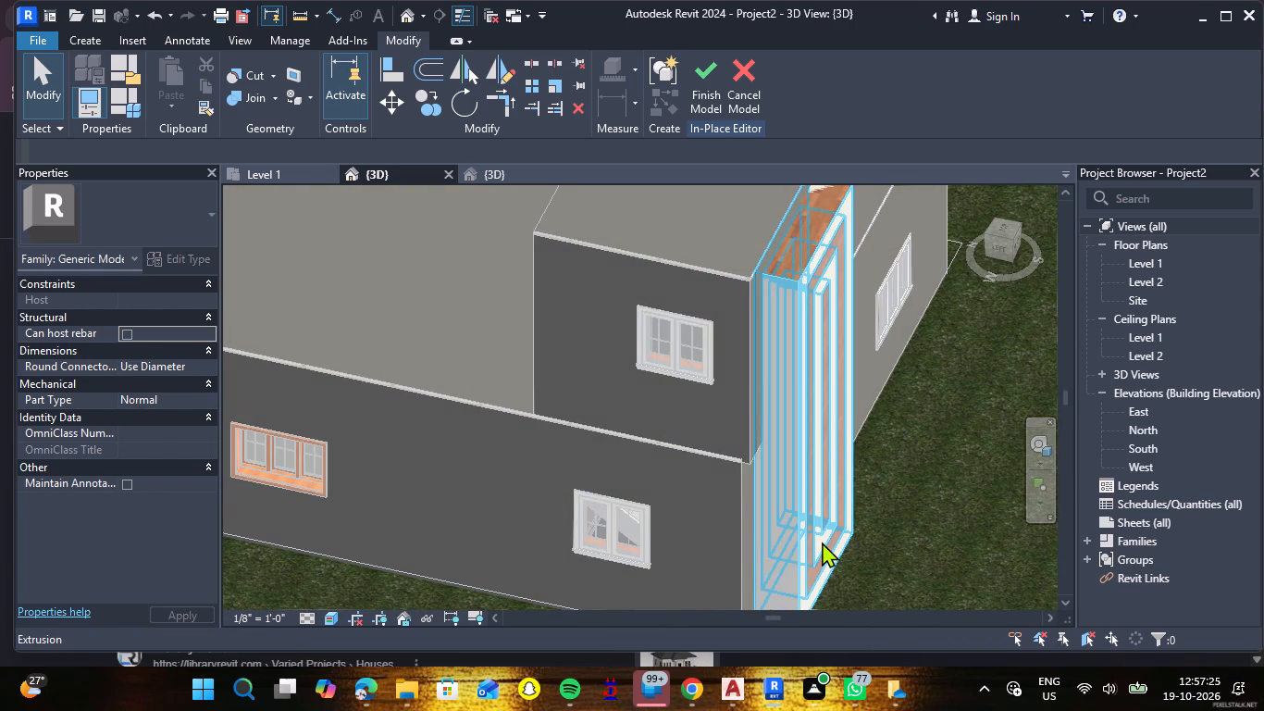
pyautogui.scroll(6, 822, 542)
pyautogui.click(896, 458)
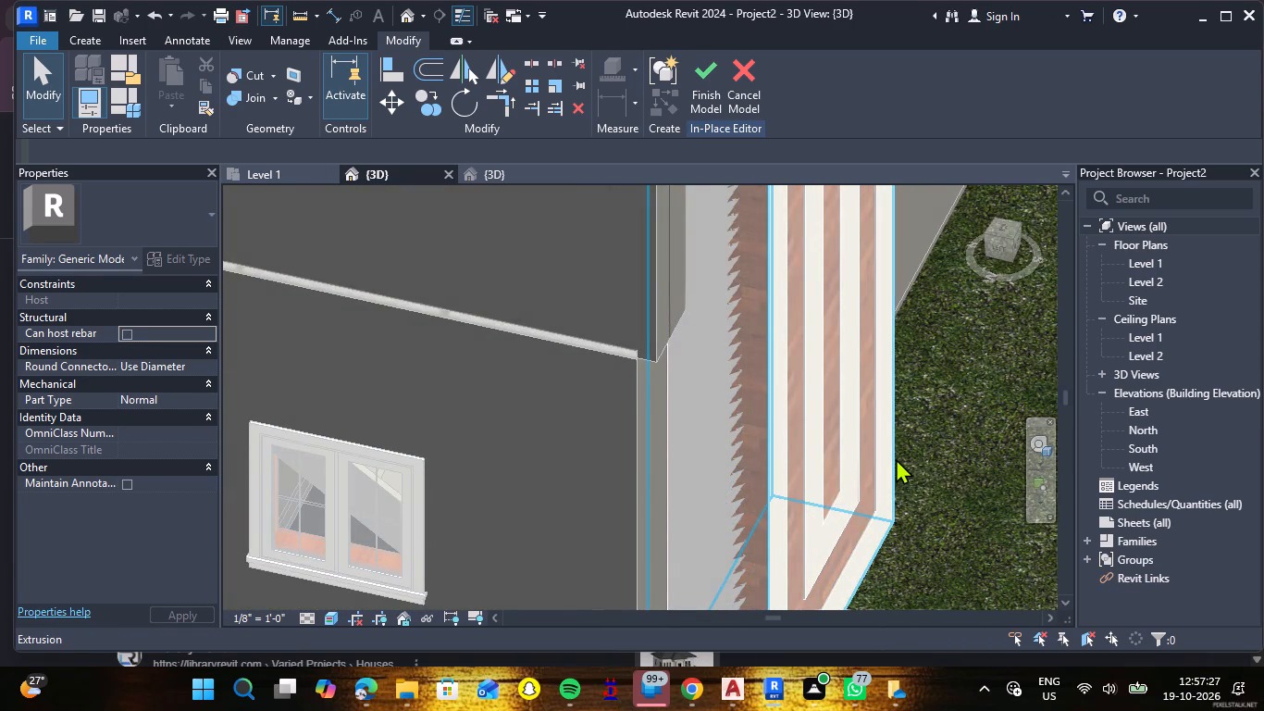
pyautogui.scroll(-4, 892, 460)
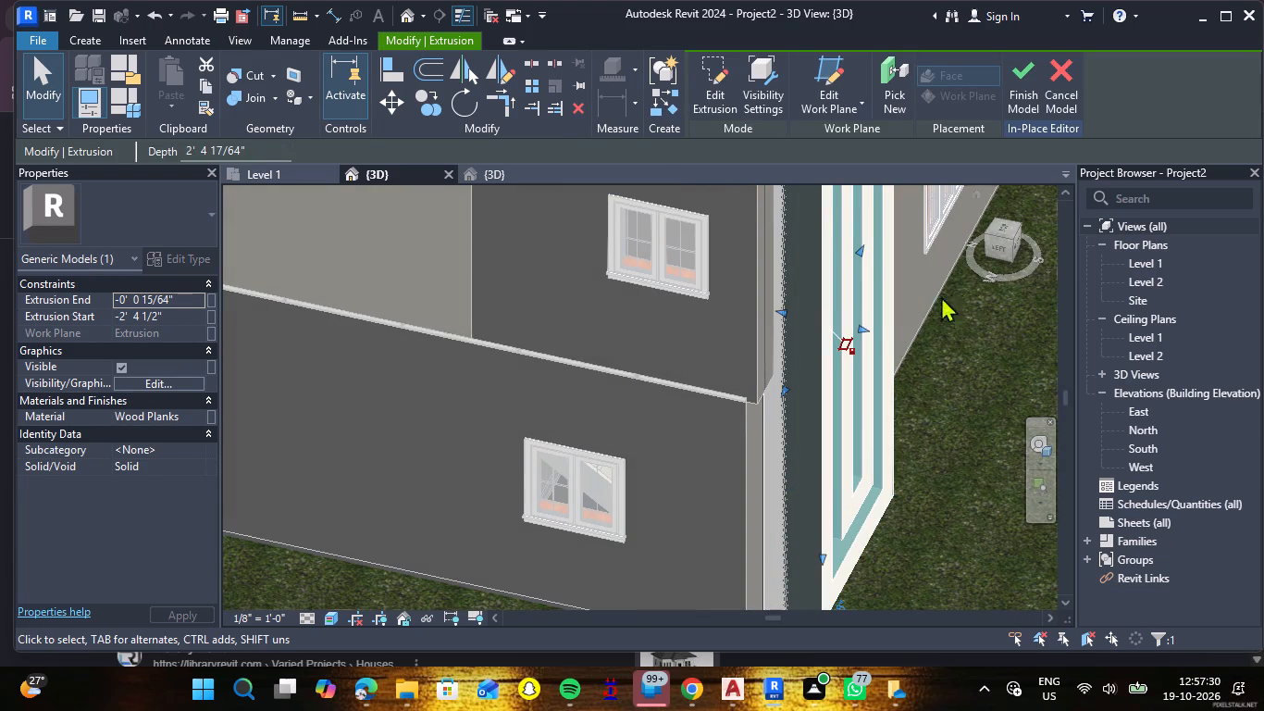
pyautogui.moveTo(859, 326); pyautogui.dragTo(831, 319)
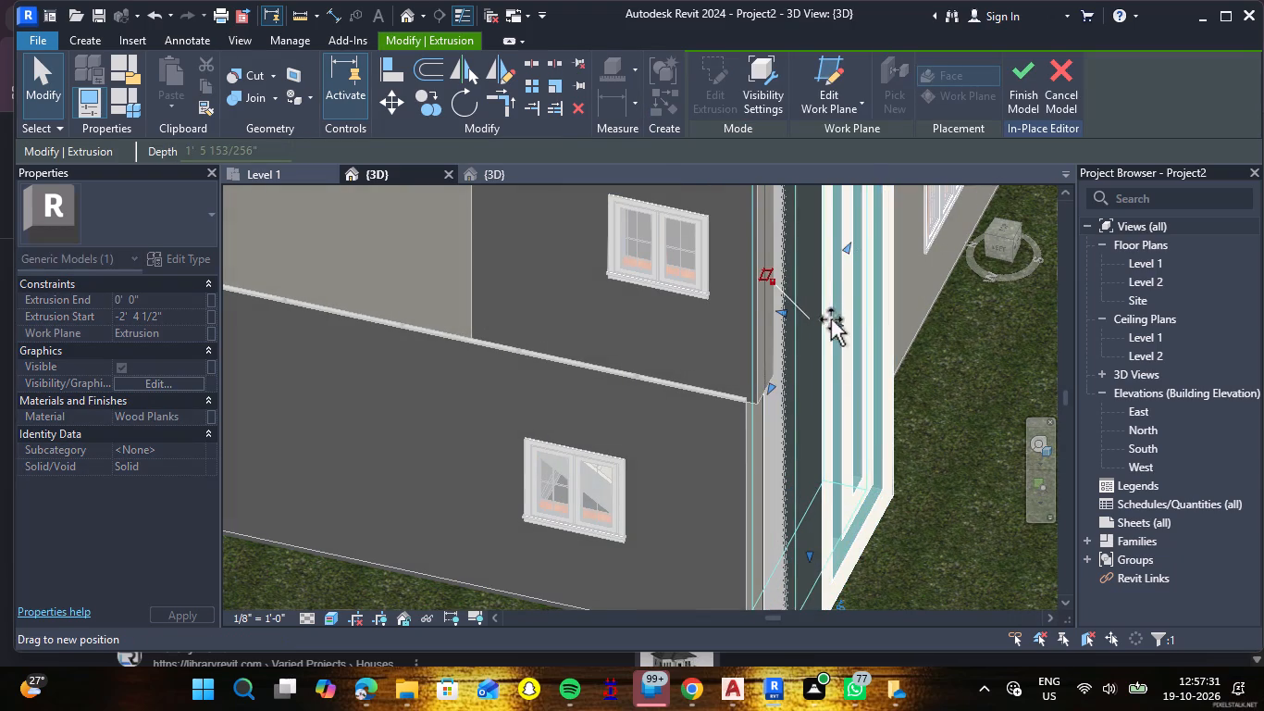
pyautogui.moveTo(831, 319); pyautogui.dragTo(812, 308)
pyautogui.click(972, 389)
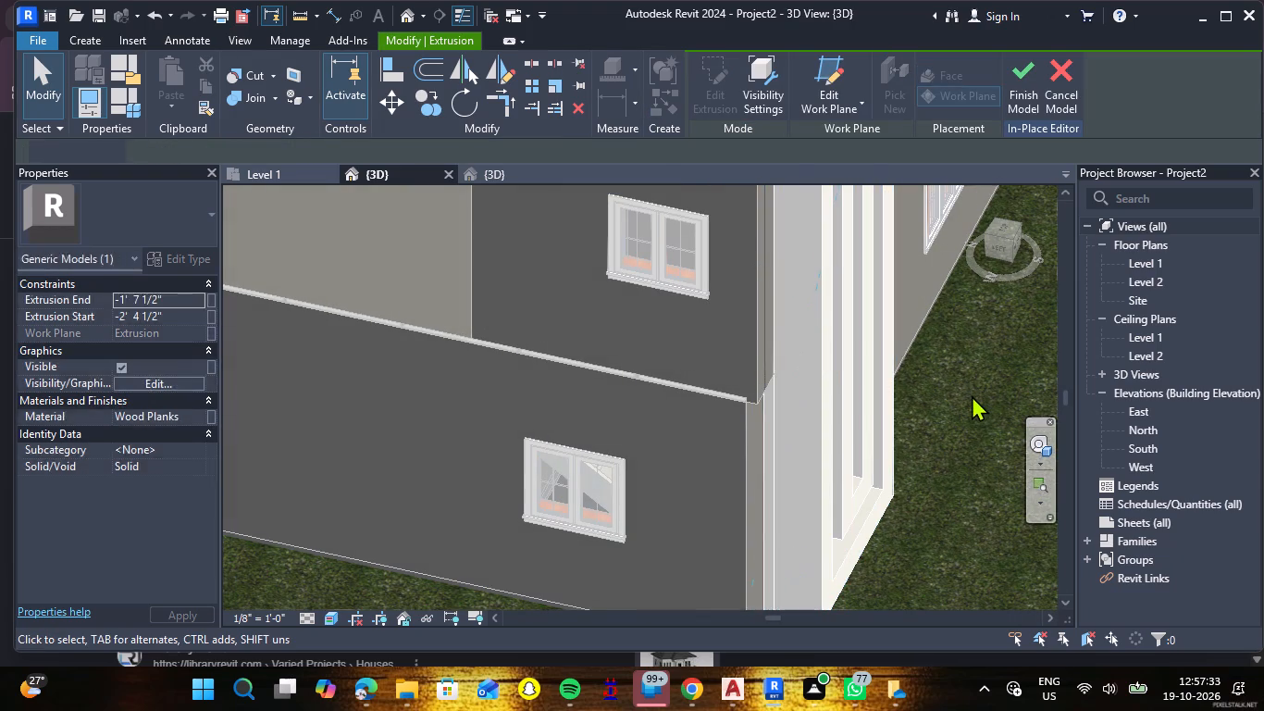
# Examine the Wood Planks panel's position behind the nested-rectangle extrusion from the front and both sides of the stair tower.
pyautogui.keyDown('shift'); pyautogui.moveTo(971, 397); pyautogui.dragTo(792, 350, button='middle'); pyautogui.keyUp('shift')
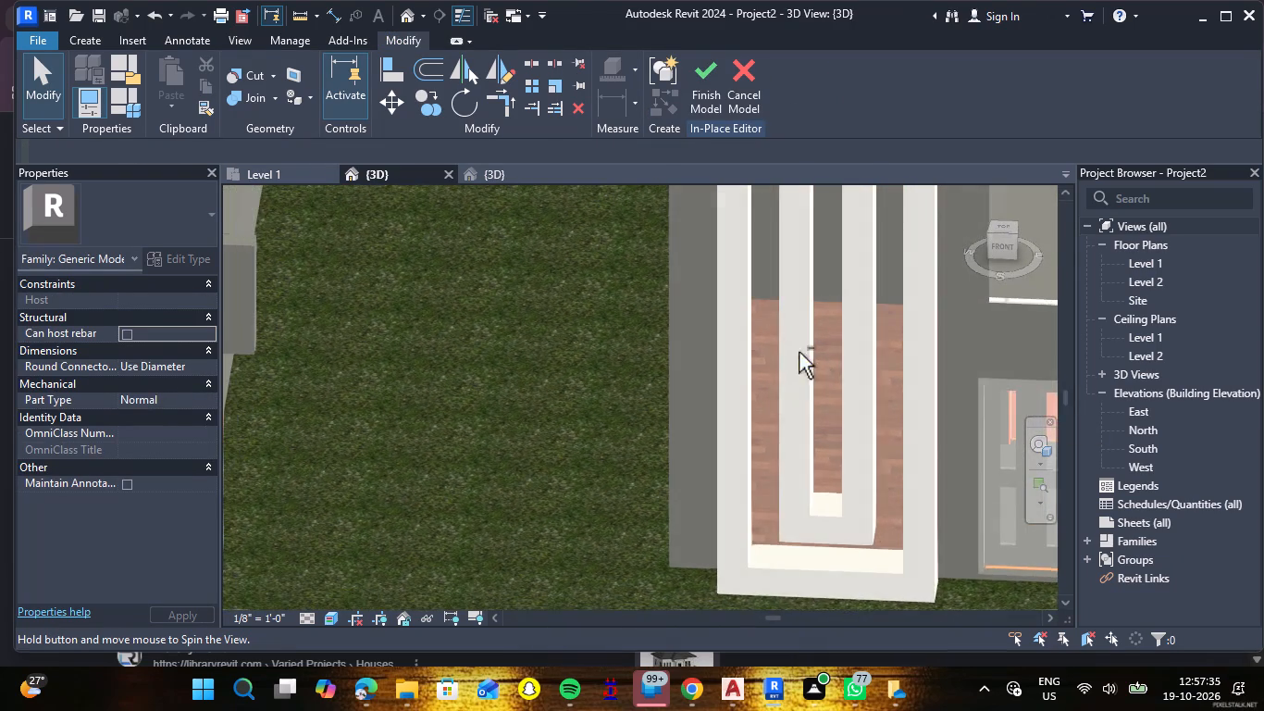
pyautogui.scroll(-4, 812, 351)
pyautogui.keyDown('shift'); pyautogui.scroll(-1, 786, 382); pyautogui.keyUp('shift')
pyautogui.keyDown('shift'); pyautogui.moveTo(786, 382); pyautogui.dragTo(864, 385, button='middle'); pyautogui.keyUp('shift')
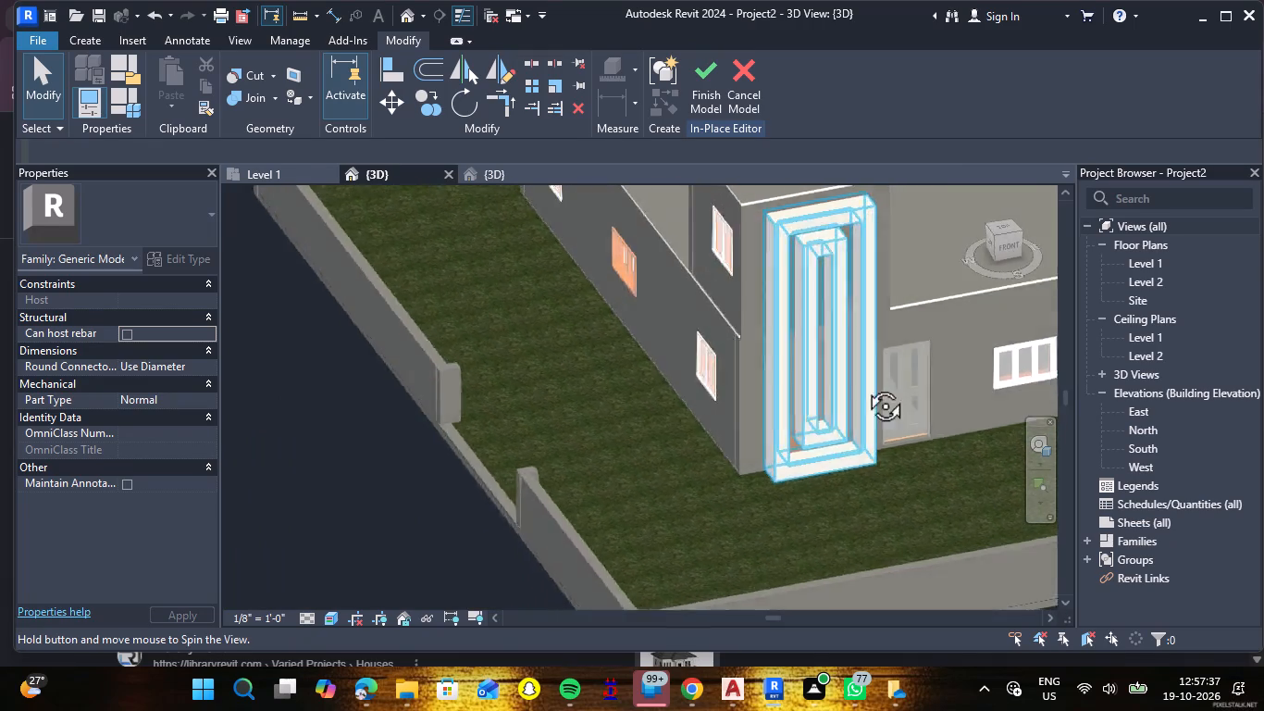
pyautogui.keyDown('shift'); pyautogui.moveTo(864, 385); pyautogui.dragTo(998, 358, button='middle'); pyautogui.keyUp('shift')
pyautogui.scroll(4, 800, 346)
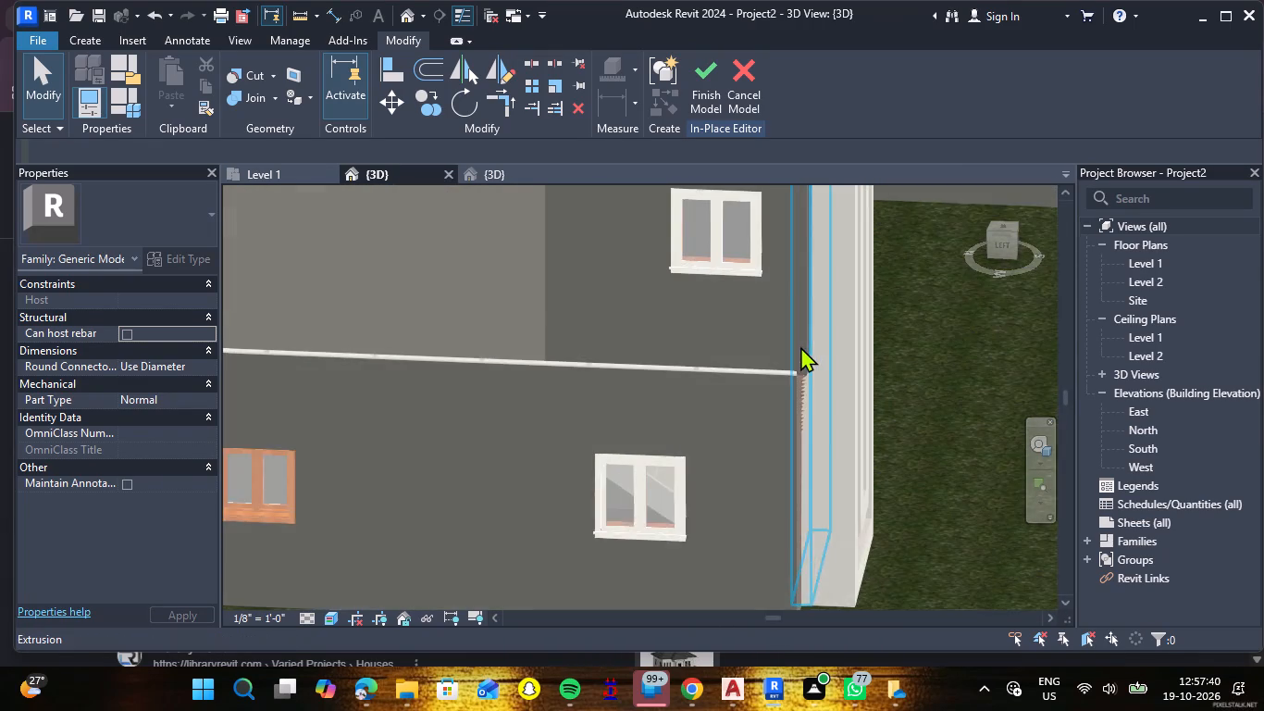
pyautogui.scroll(1, 800, 346)
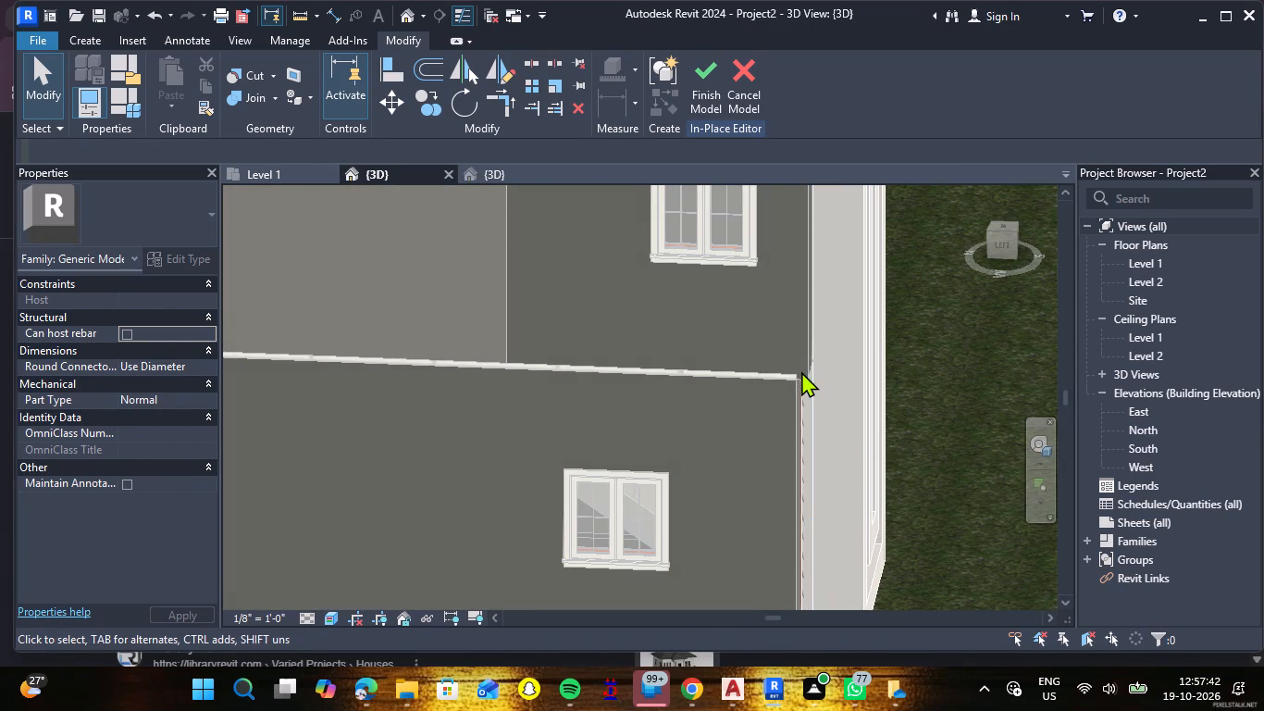
pyautogui.scroll(-2, 787, 272)
pyautogui.keyDown('shift'); pyautogui.moveTo(757, 288); pyautogui.dragTo(760, 405, button='middle'); pyautogui.keyUp('shift')
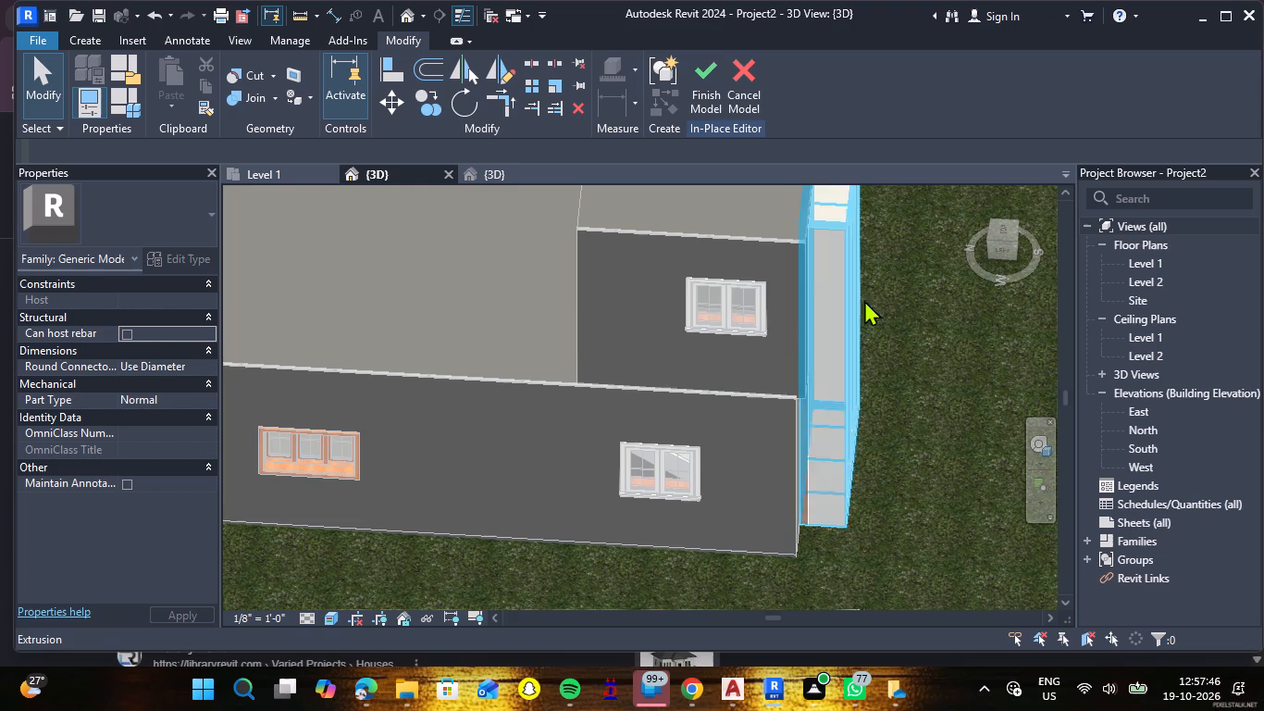
pyautogui.keyDown('shift'); pyautogui.moveTo(917, 318); pyautogui.dragTo(544, 283, button='middle'); pyautogui.keyUp('shift')
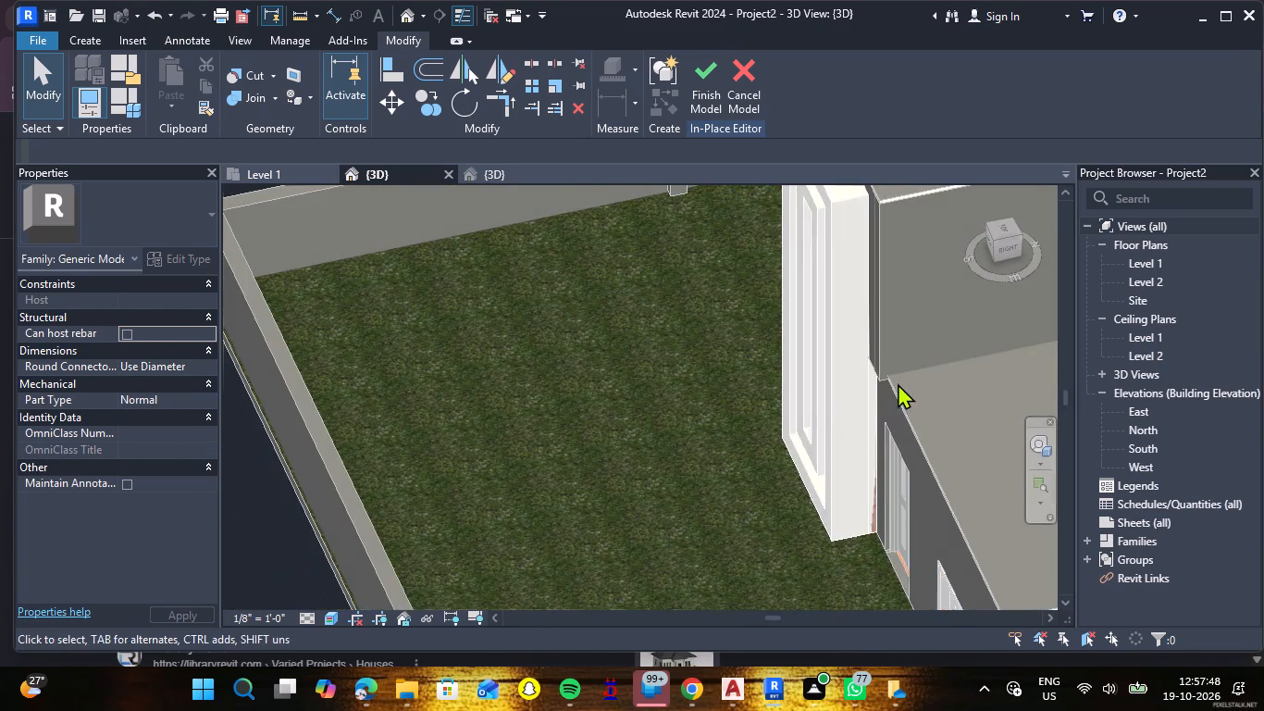
pyautogui.scroll(16, 873, 363)
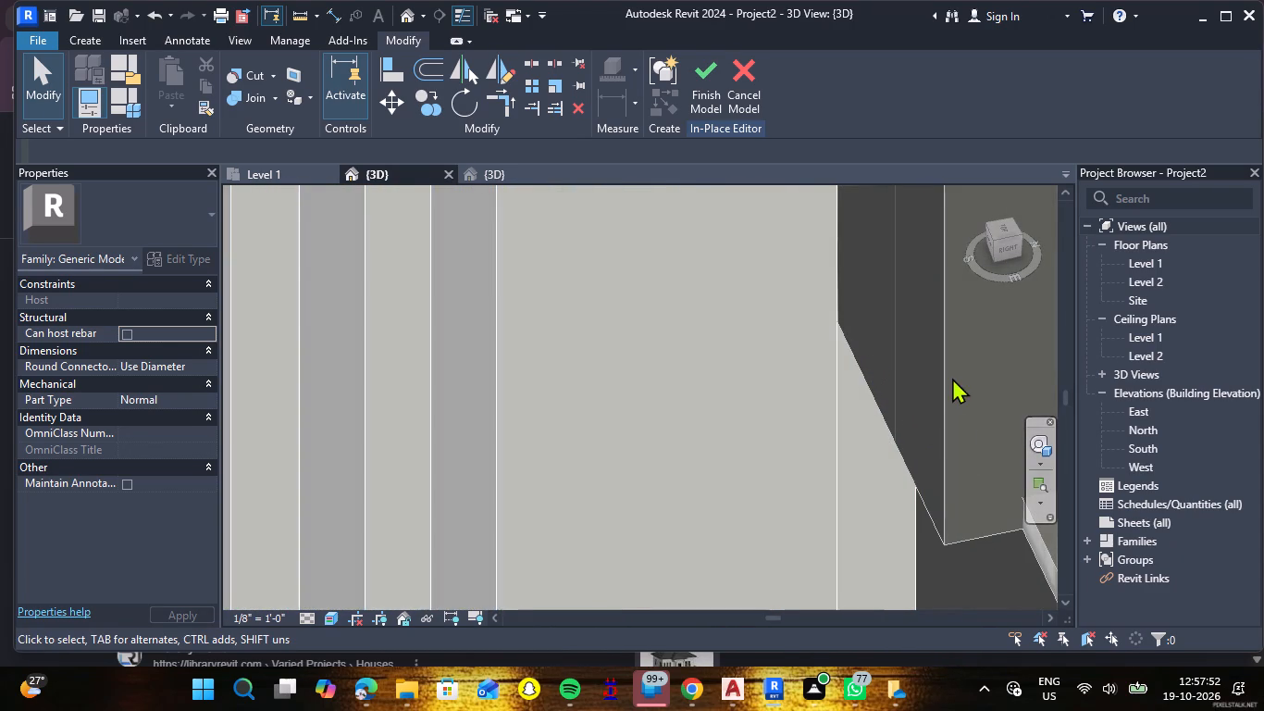
pyautogui.scroll(-17, 952, 375)
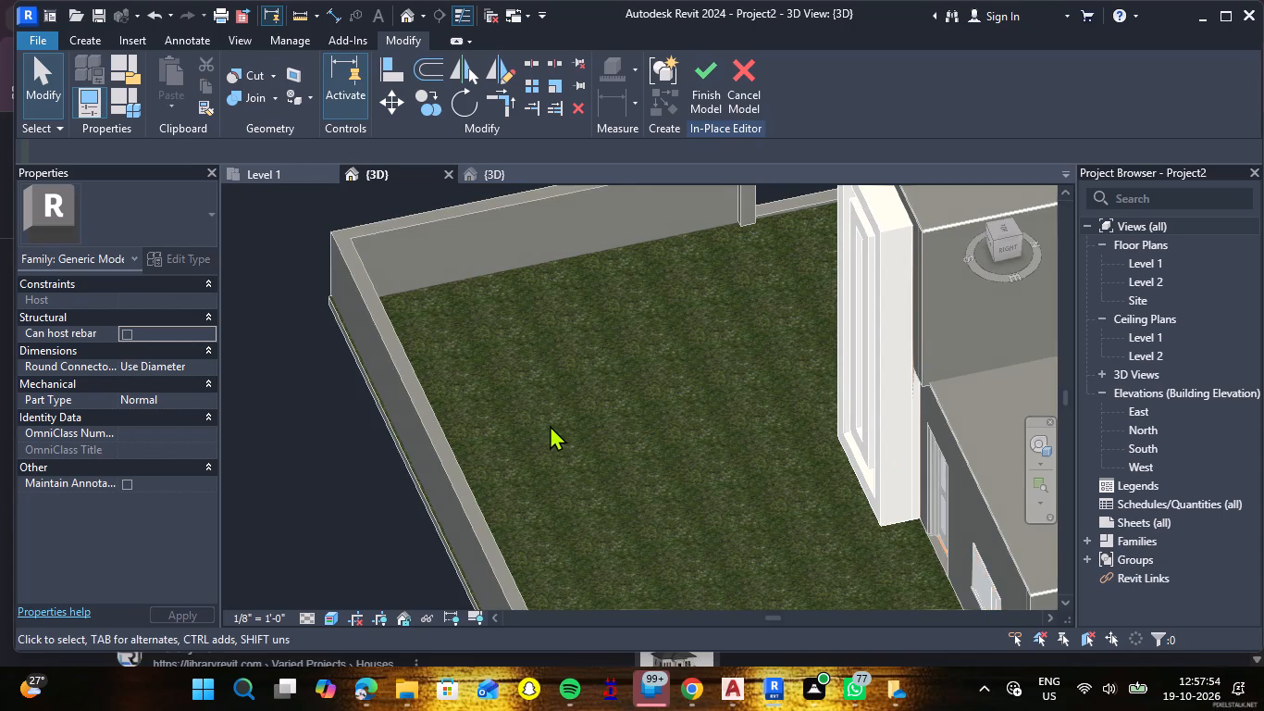
# Set the Extrusion End of the nested-rectangle extrusion on the stair tower's front to 1' 0".
pyautogui.keyDown('shift'); pyautogui.scroll(-1, 551, 424); pyautogui.keyUp('shift')
pyautogui.keyDown('shift'); pyautogui.moveTo(551, 424); pyautogui.dragTo(883, 416, button='middle'); pyautogui.keyUp('shift')
pyautogui.click(867, 426)
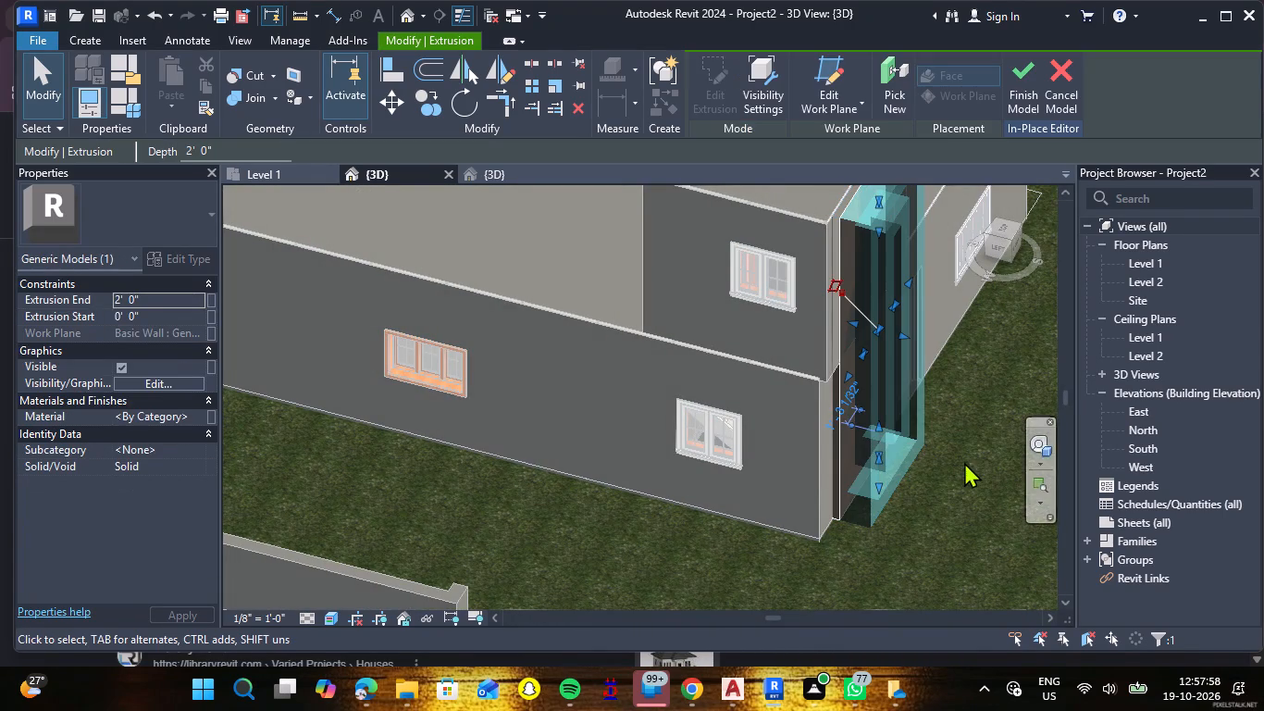
pyautogui.click(166, 293)
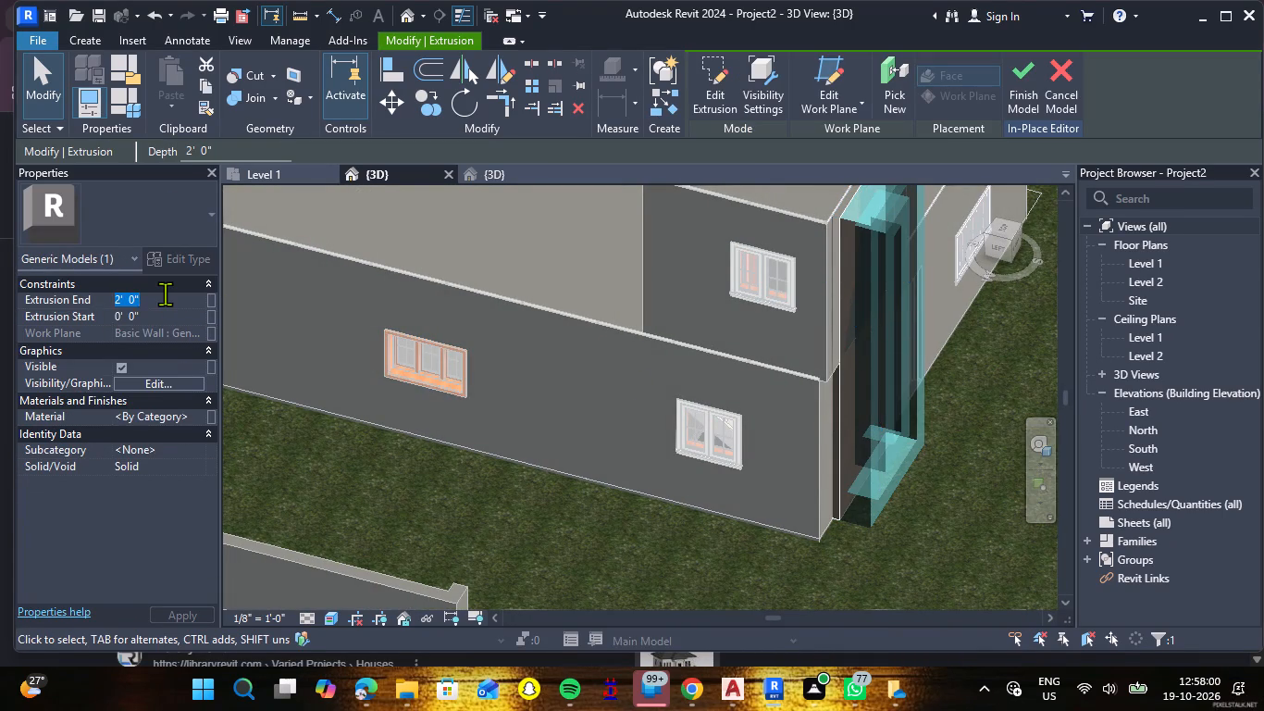
pyautogui.press('1')
pyautogui.press("'")
pyautogui.press('Return')
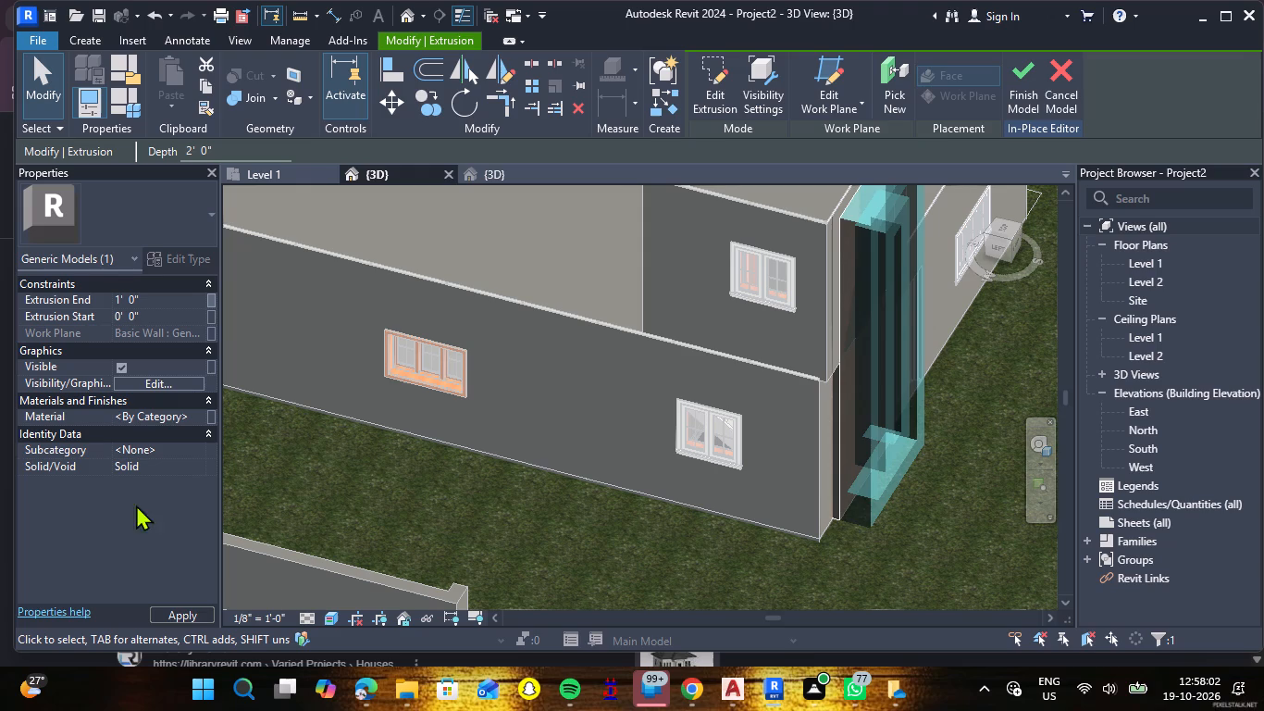
pyautogui.click(898, 524)
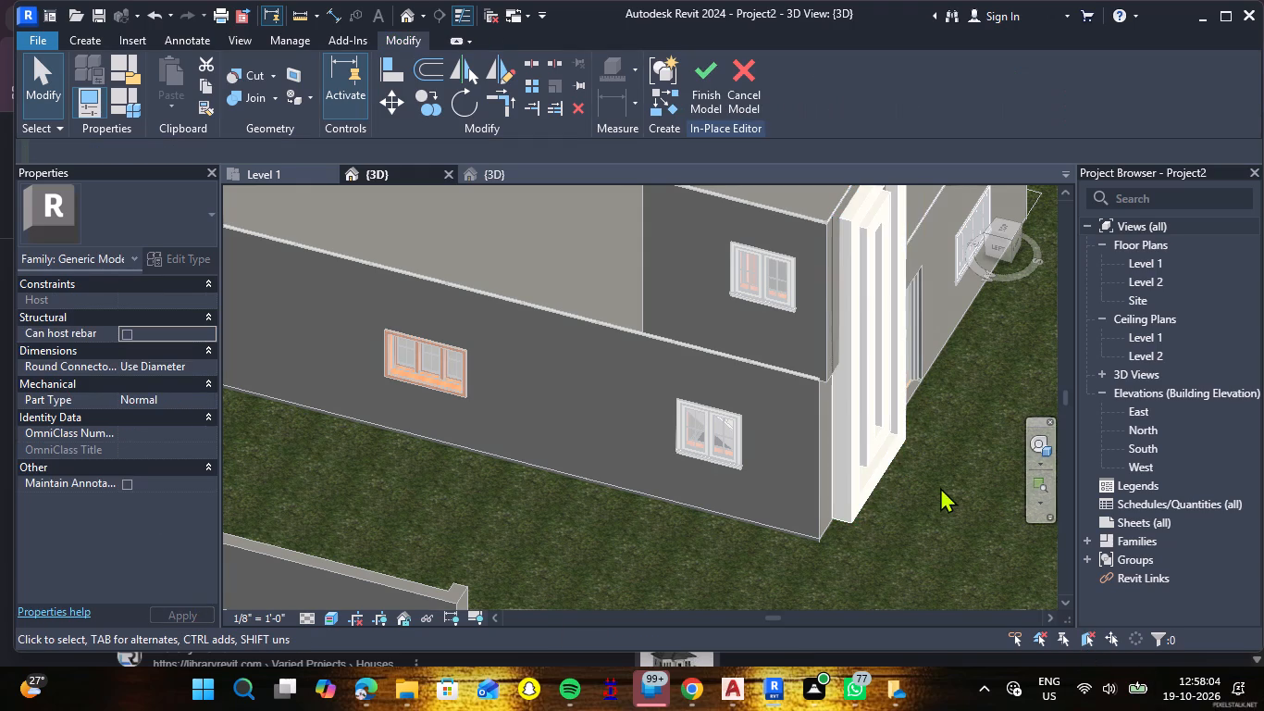
# Stretch both faces of the Wood Planks panel forward behind the nested rectangles, to a panel depth of about 0' 4 1/2".
pyautogui.keyDown('shift'); pyautogui.moveTo(949, 485); pyautogui.dragTo(802, 376, button='middle'); pyautogui.keyUp('shift')
pyautogui.scroll(-5, 838, 433)
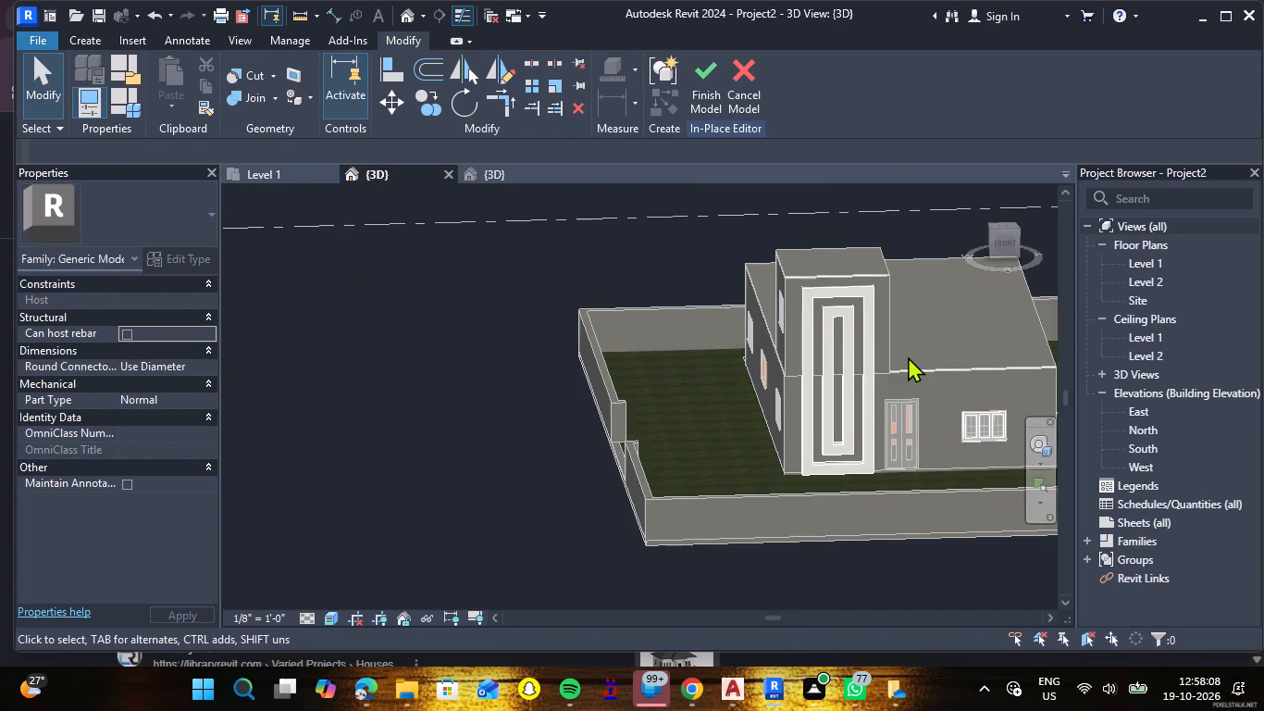
pyautogui.scroll(1, 908, 355)
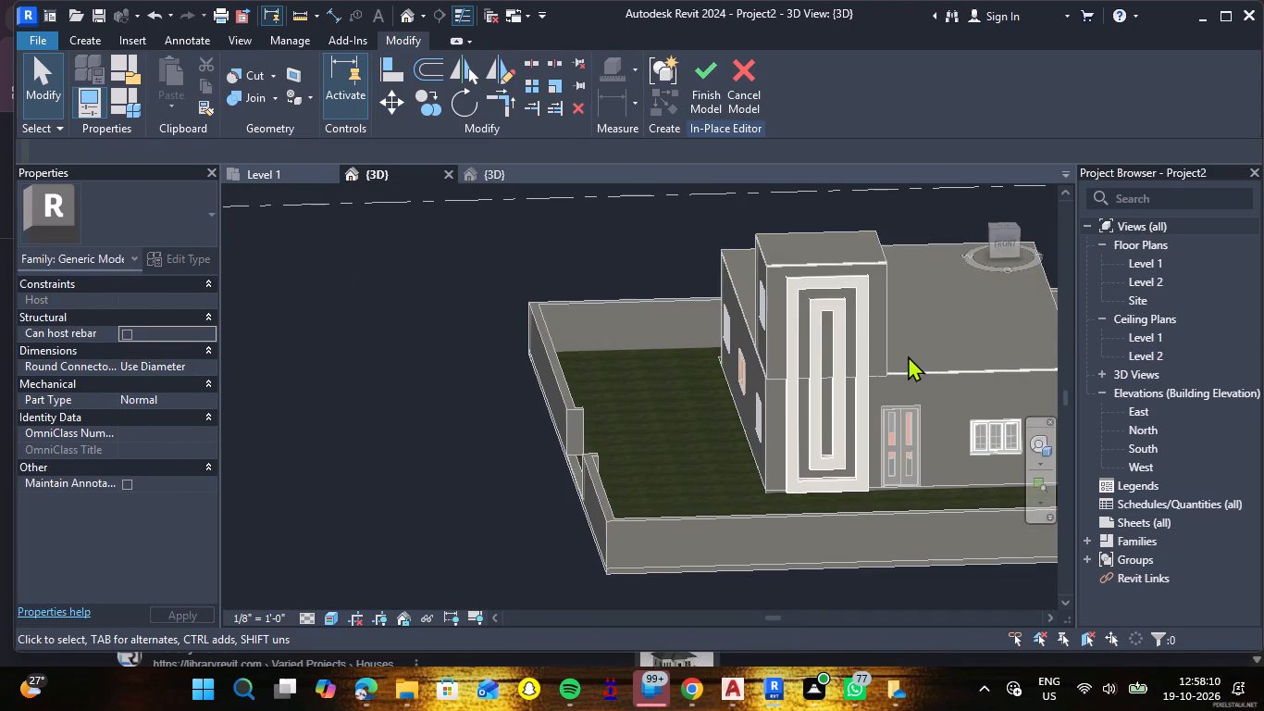
pyautogui.scroll(2, 940, 305)
pyautogui.scroll(1, 847, 237)
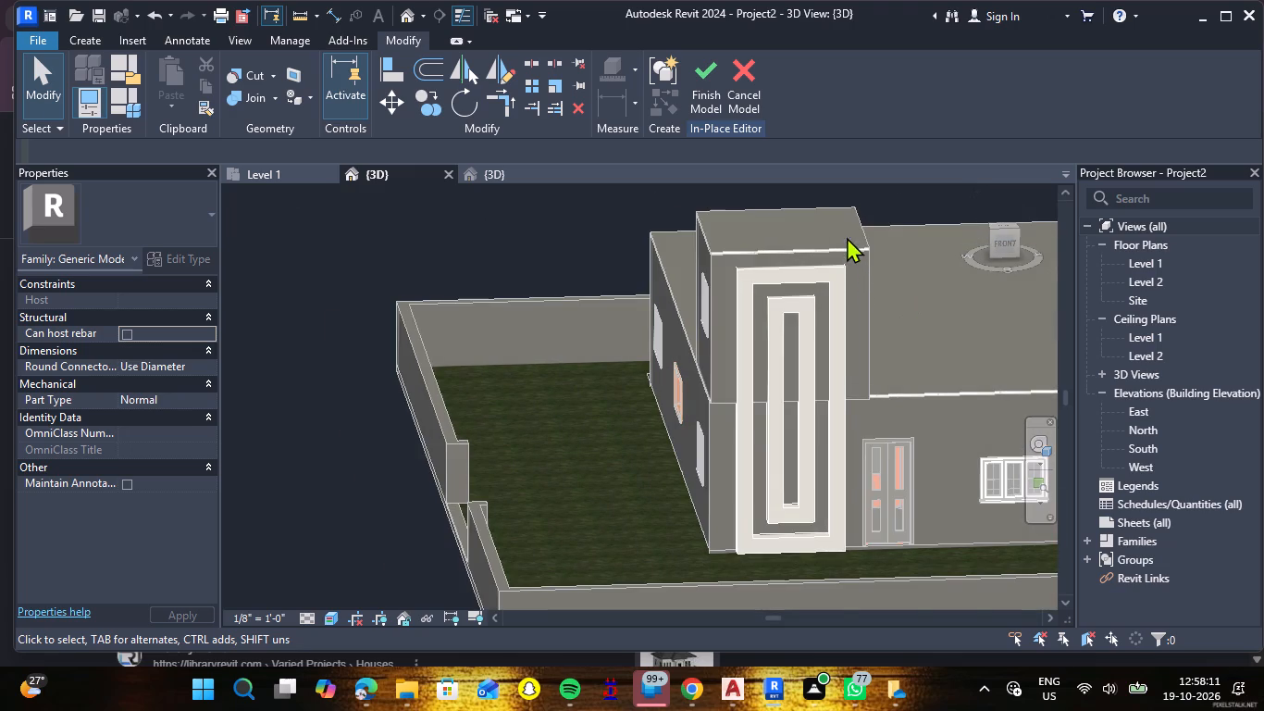
pyautogui.scroll(3, 847, 237)
pyautogui.scroll(-4, 848, 341)
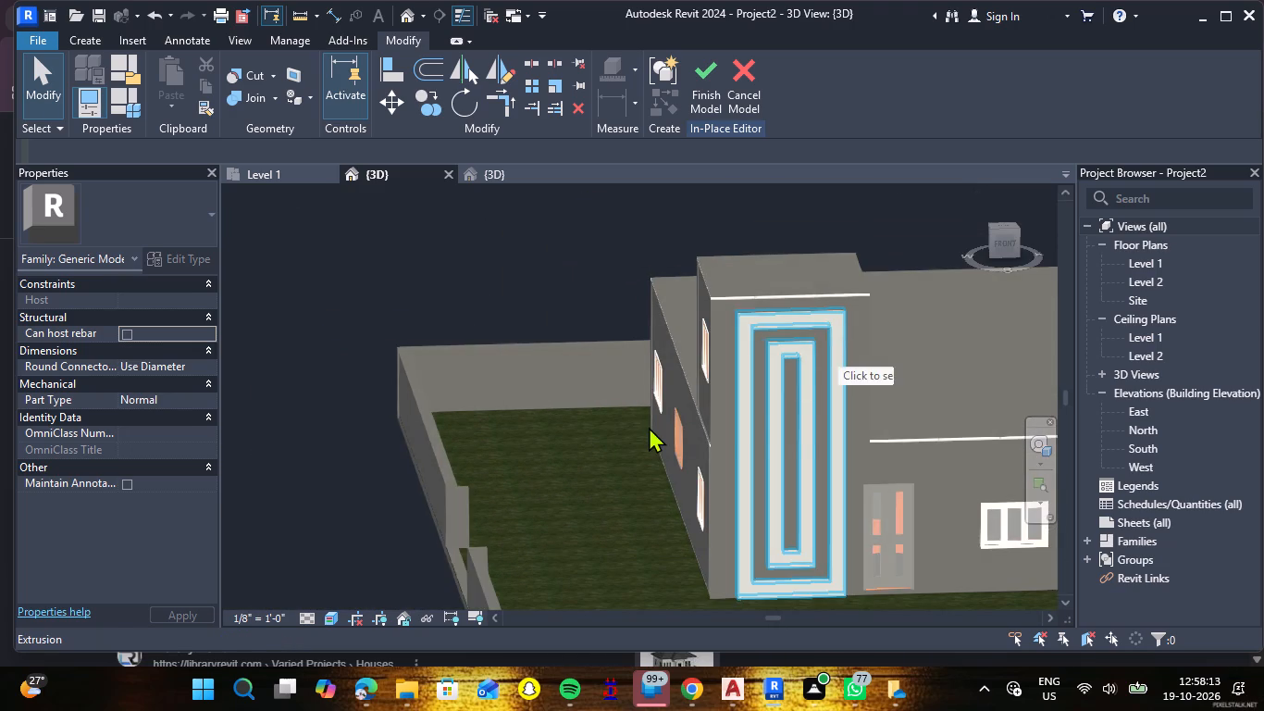
pyautogui.keyDown('shift'); pyautogui.moveTo(596, 472); pyautogui.dragTo(763, 468, button='middle'); pyautogui.keyUp('shift')
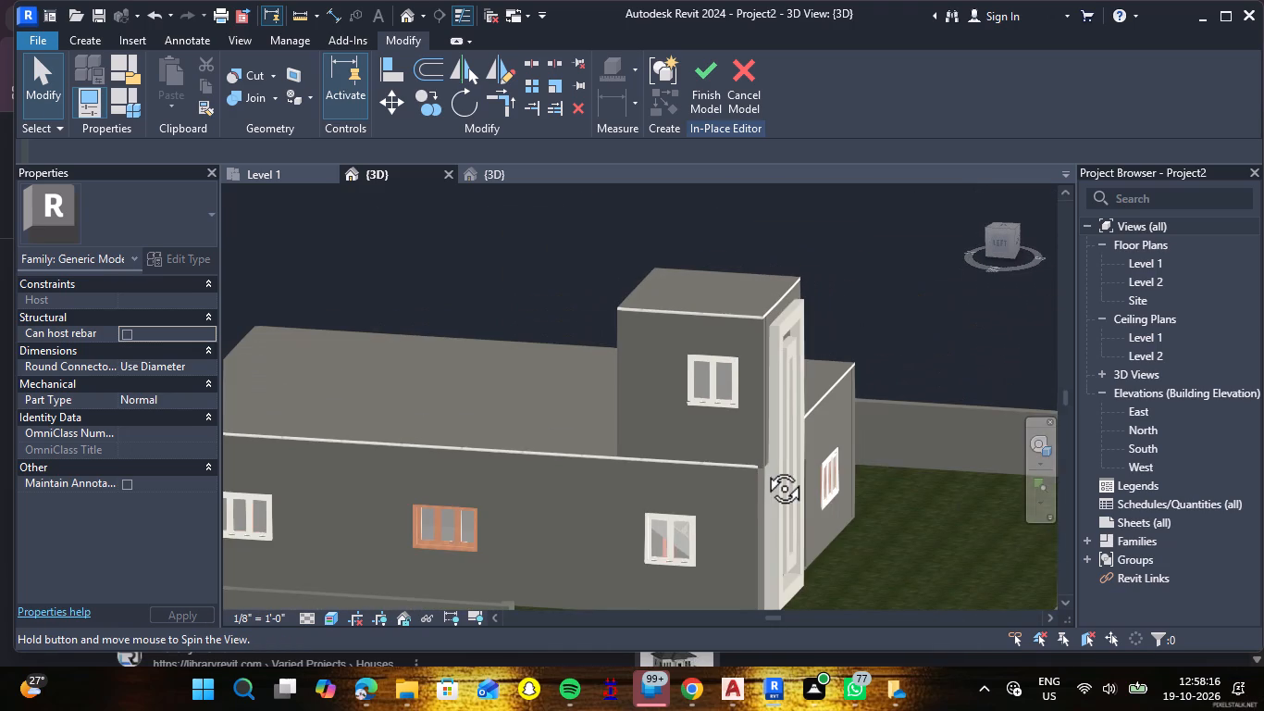
pyautogui.keyDown('shift'); pyautogui.moveTo(763, 468); pyautogui.dragTo(759, 464, button='middle'); pyautogui.keyUp('shift')
pyautogui.scroll(6, 759, 519)
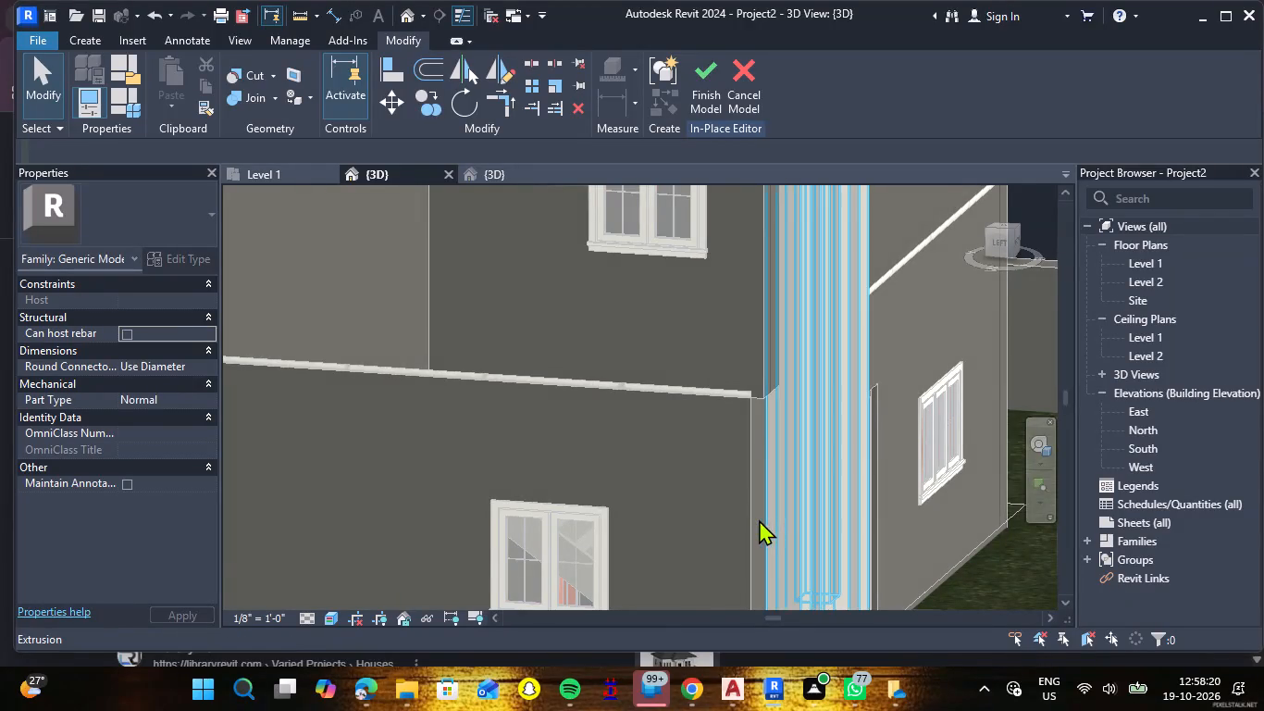
pyautogui.click(752, 512)
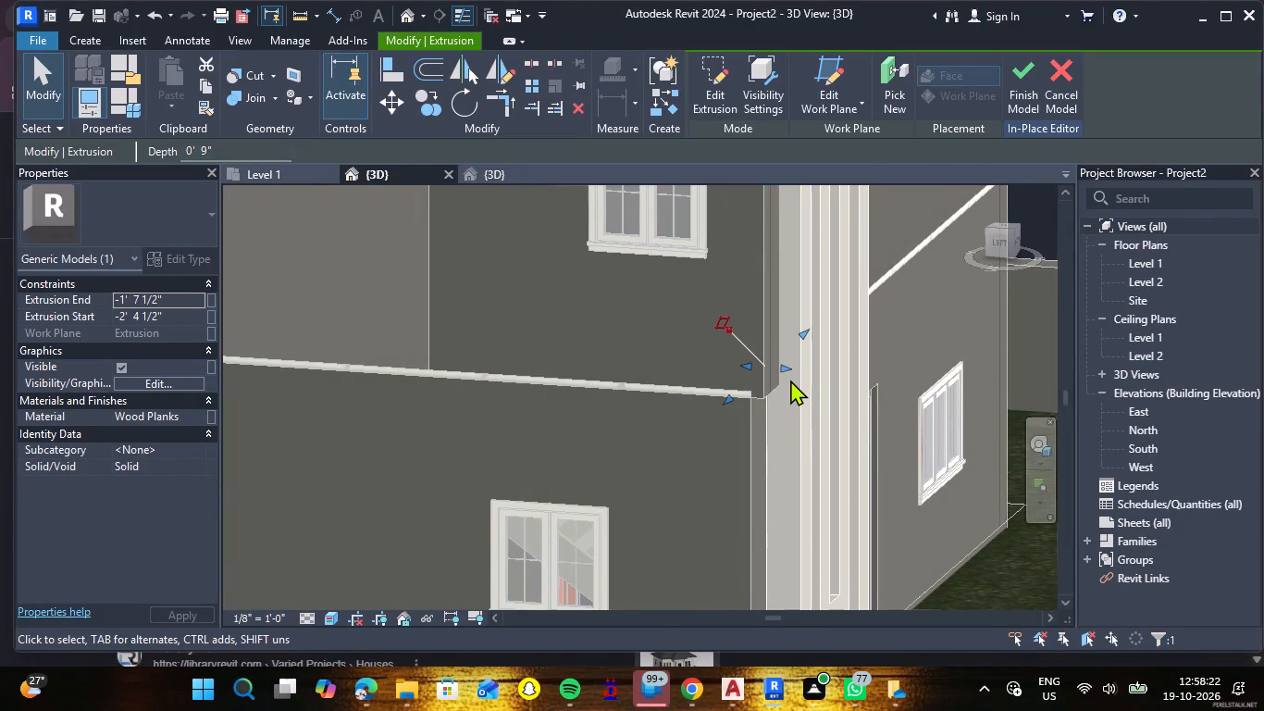
pyautogui.moveTo(785, 374); pyautogui.dragTo(815, 390)
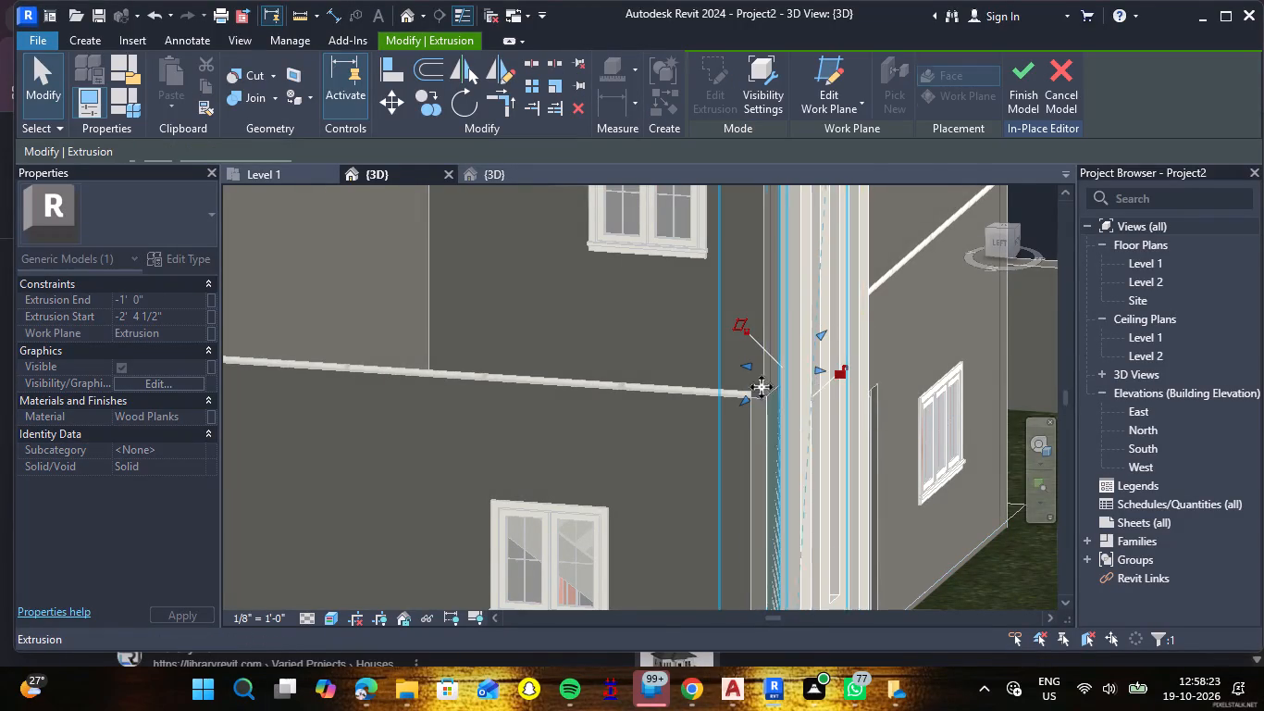
pyautogui.moveTo(749, 367); pyautogui.dragTo(793, 394)
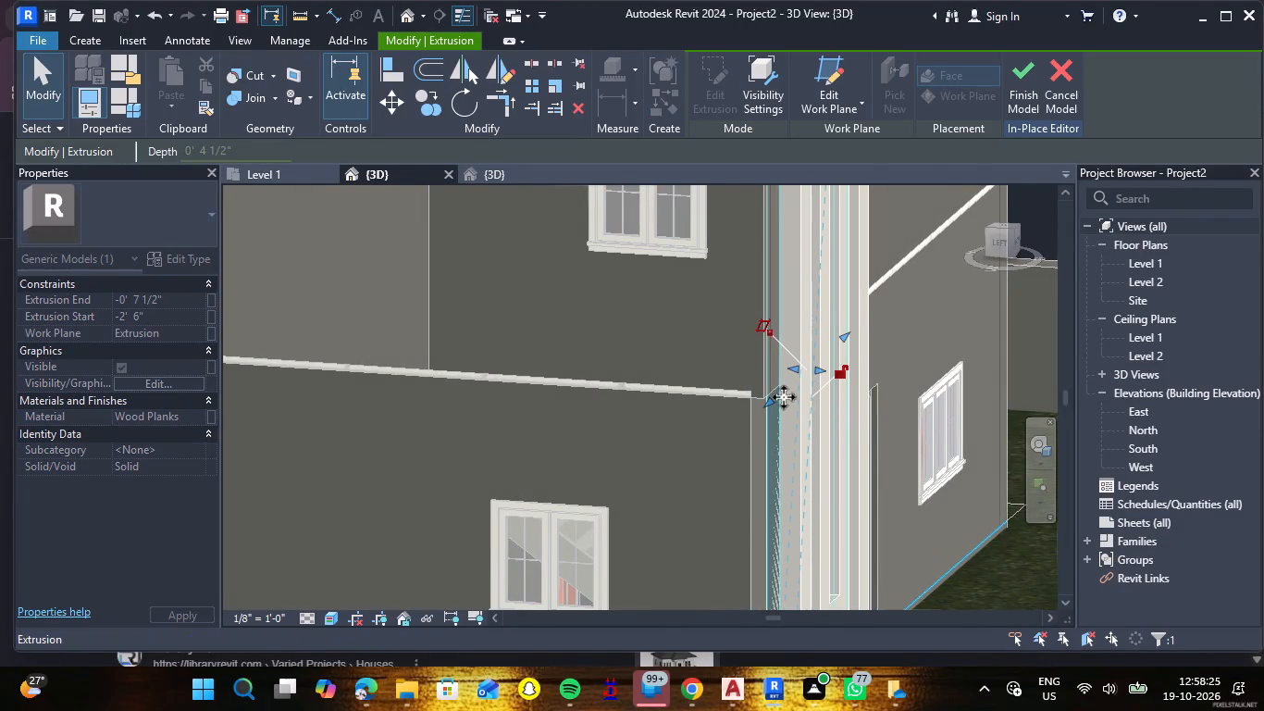
pyautogui.click(993, 592)
# Examine the Wood Planks panel between the nested rectangles from the stair tower's front and corner.
pyautogui.keyDown('shift'); pyautogui.moveTo(1010, 569); pyautogui.dragTo(1007, 568, button='middle'); pyautogui.keyUp('shift')
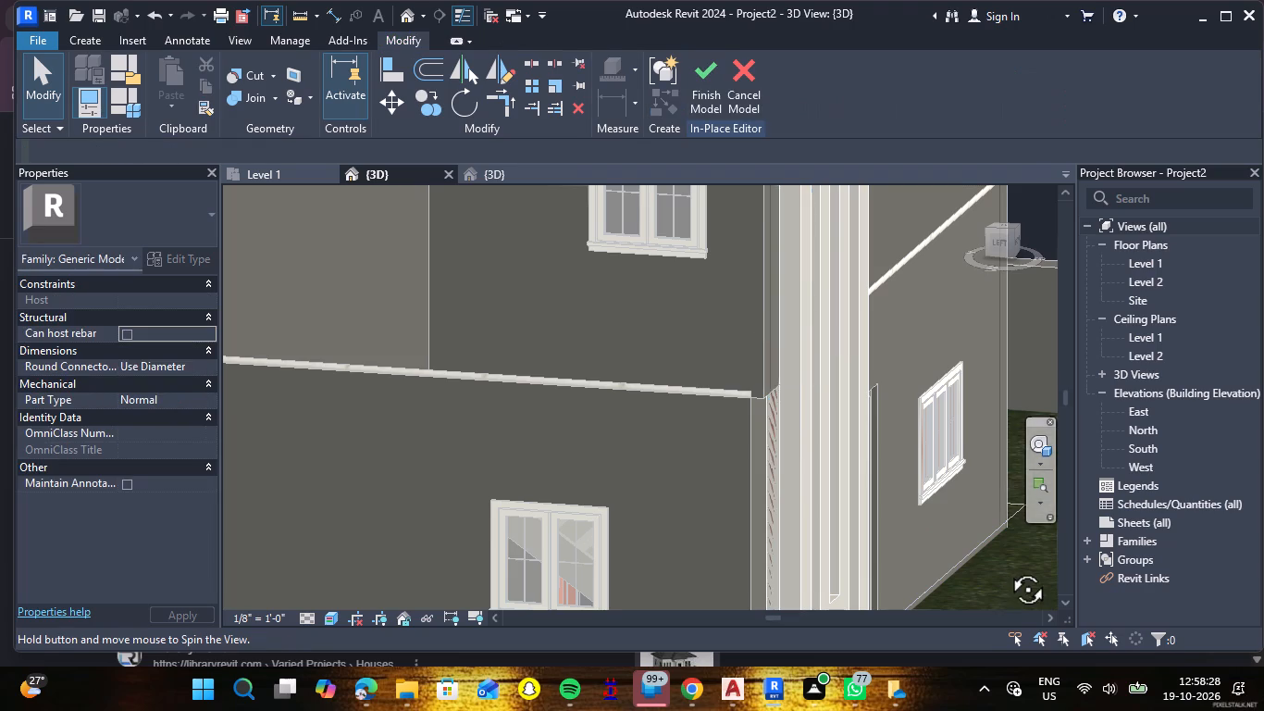
pyautogui.keyDown('shift'); pyautogui.moveTo(1007, 568); pyautogui.dragTo(823, 546, button='middle'); pyautogui.keyUp('shift')
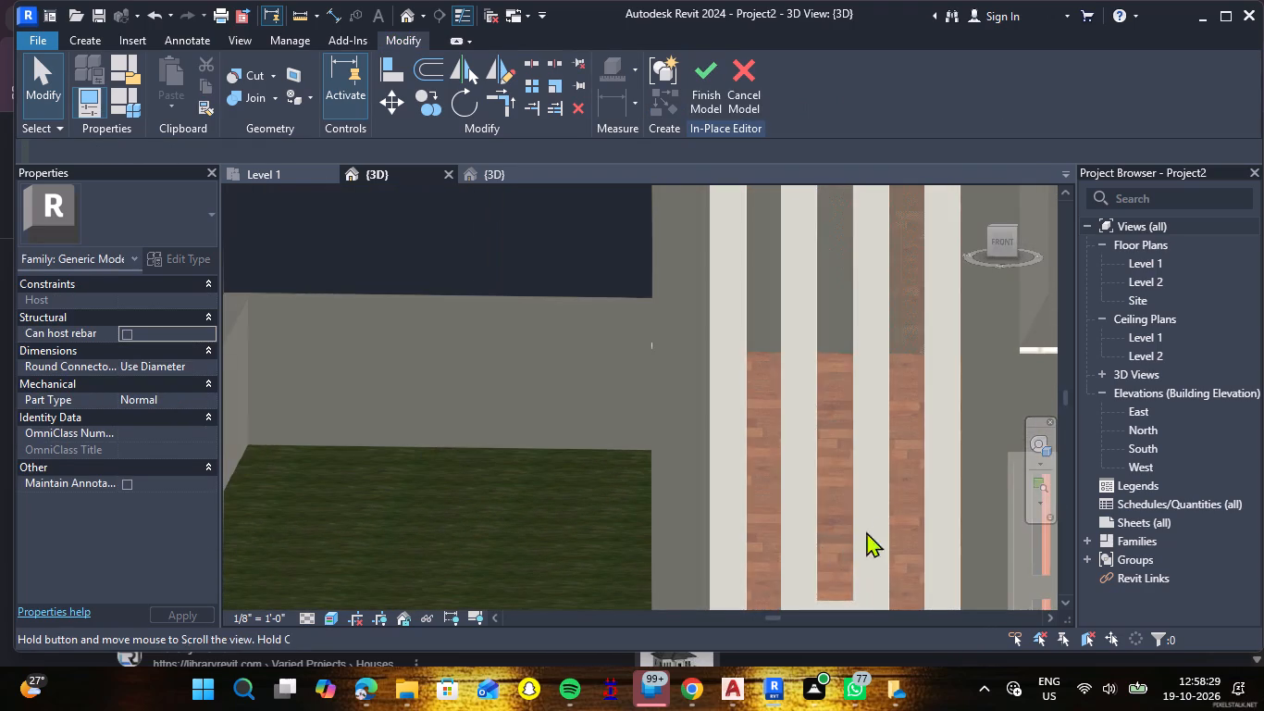
pyautogui.scroll(-5, 906, 477)
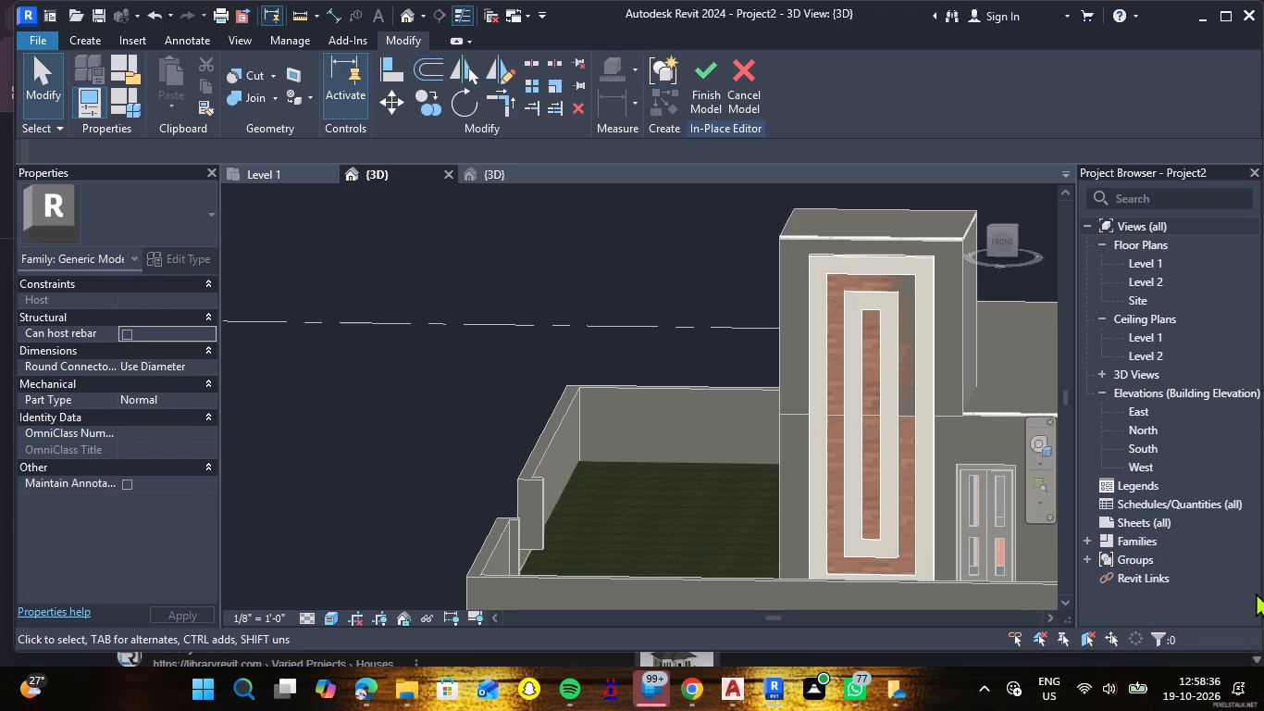
pyautogui.scroll(-4, 898, 363)
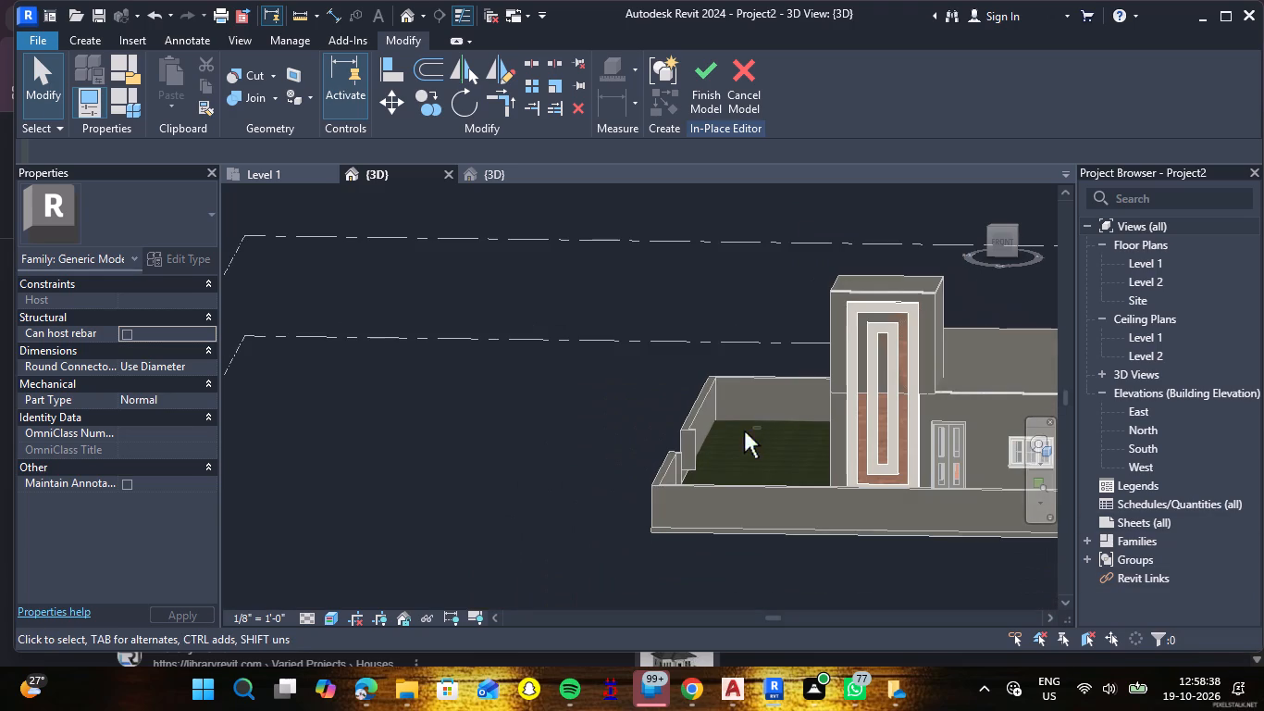
pyautogui.keyDown('shift'); pyautogui.moveTo(744, 431); pyautogui.dragTo(842, 437, button='middle'); pyautogui.keyUp('shift')
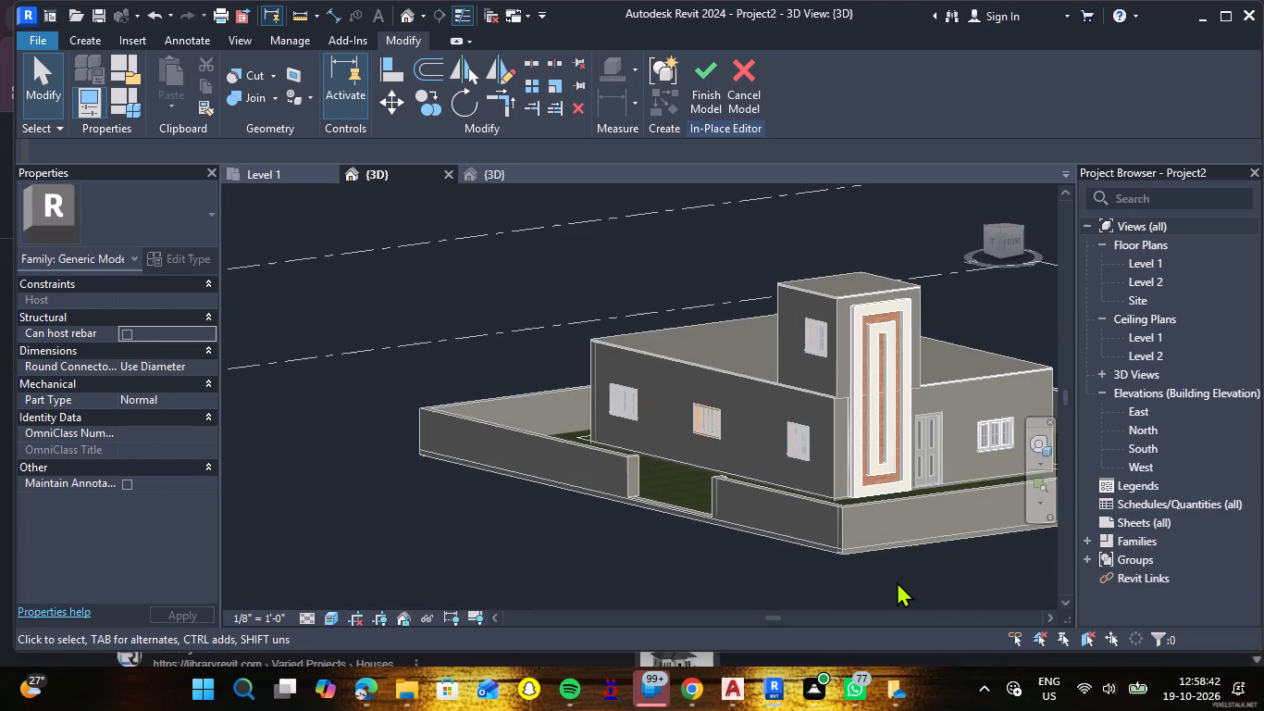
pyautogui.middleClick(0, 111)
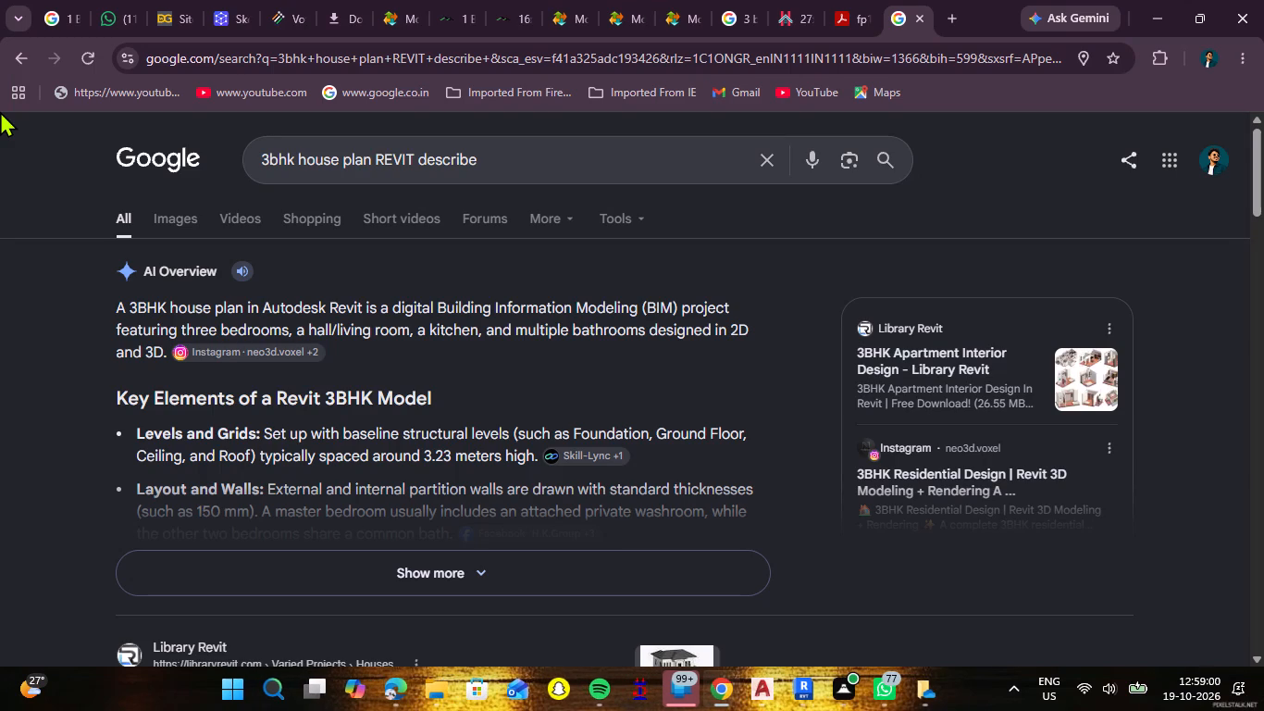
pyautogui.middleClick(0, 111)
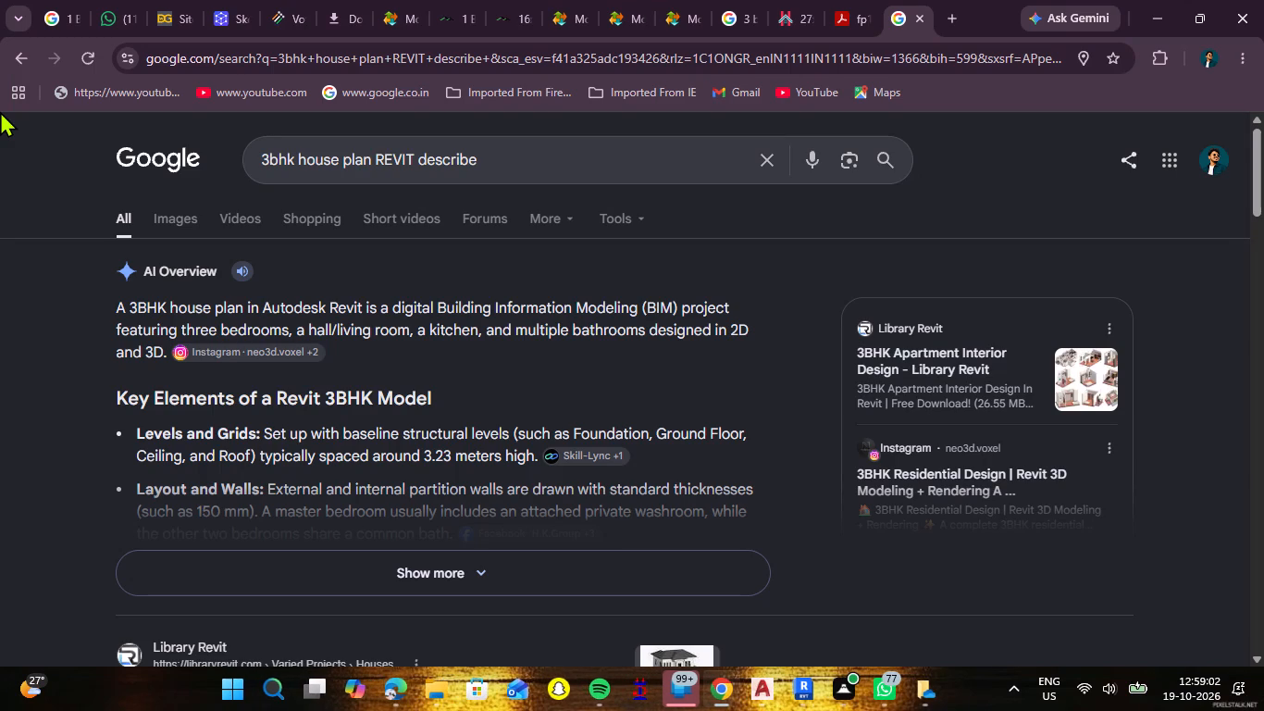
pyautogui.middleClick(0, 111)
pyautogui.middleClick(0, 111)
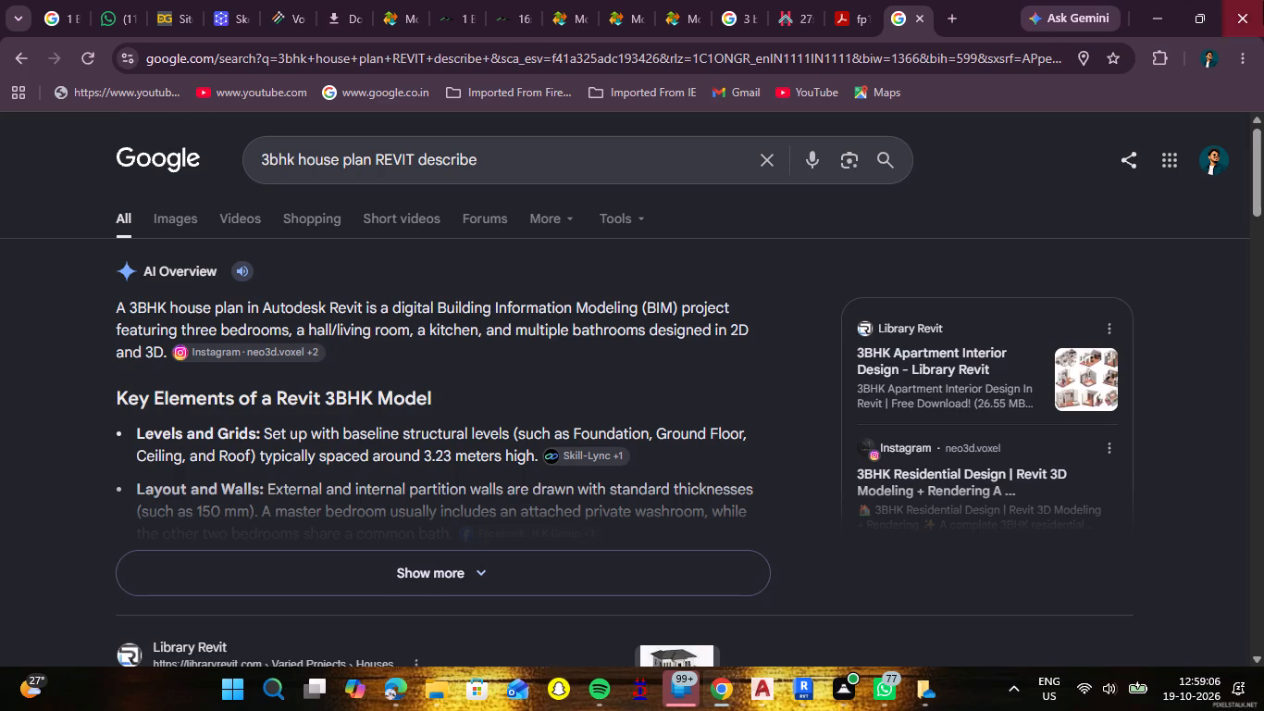
# Switch from the browser back to the Revit house model and cancel saving Project2.
pyautogui.middleClick(812, 684)
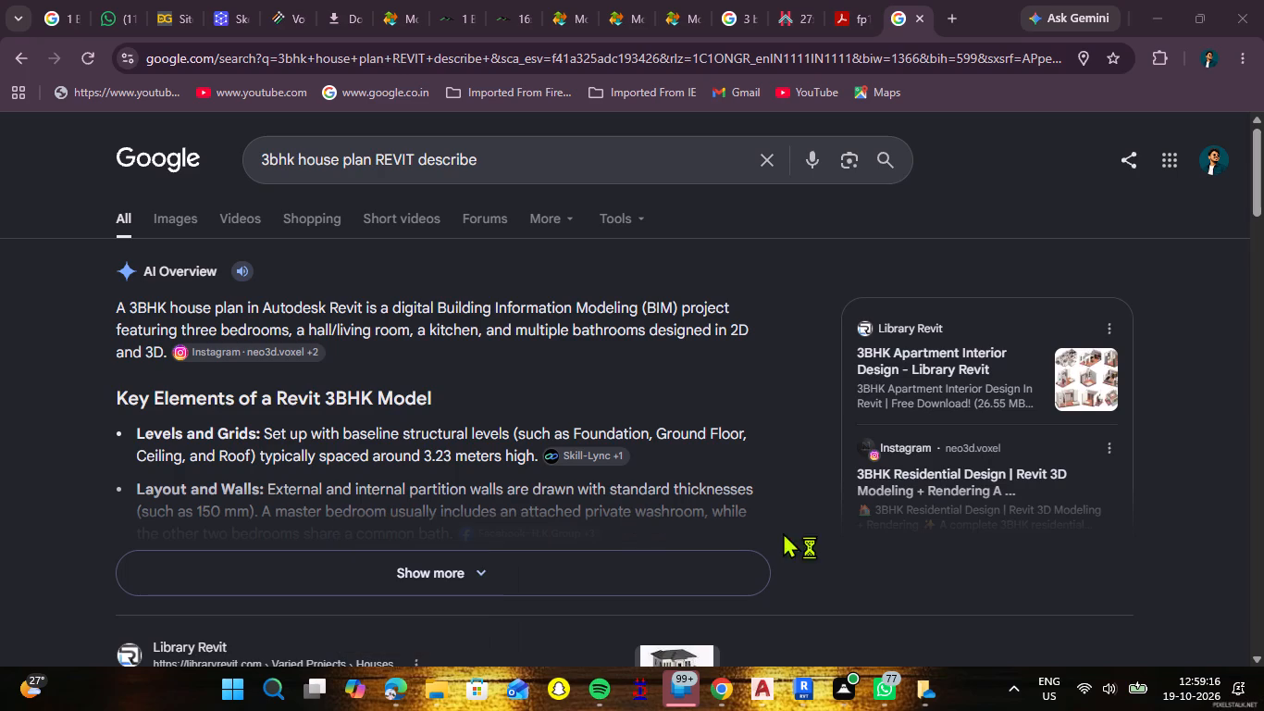
pyautogui.scroll(1, 812, 701)
pyautogui.middleClick(812, 701)
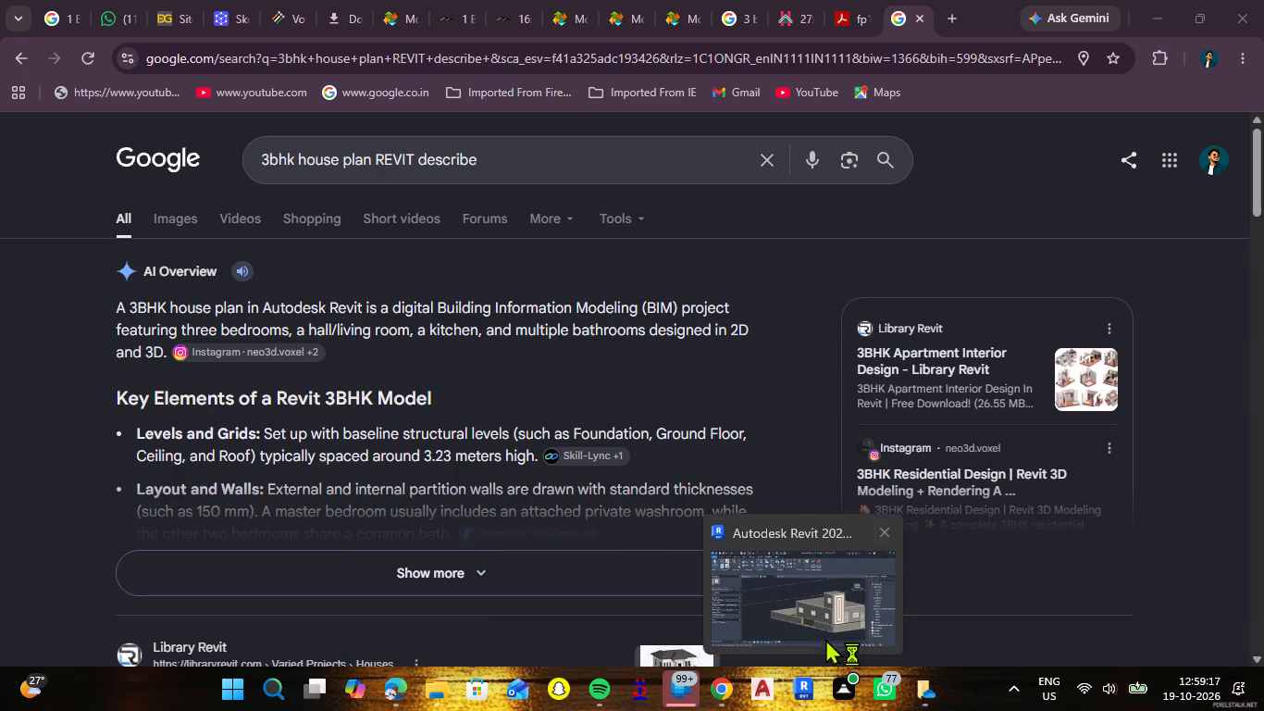
pyautogui.middleClick(795, 606)
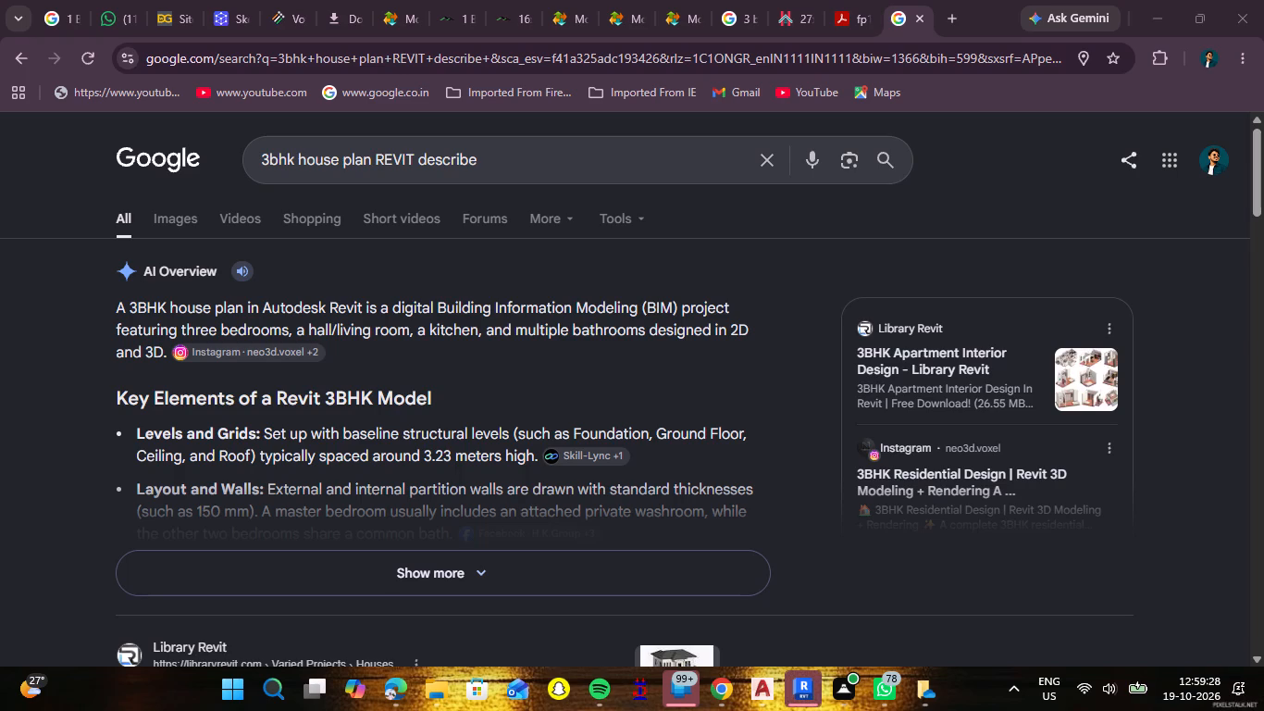
pyautogui.scroll(-1, 109, 710)
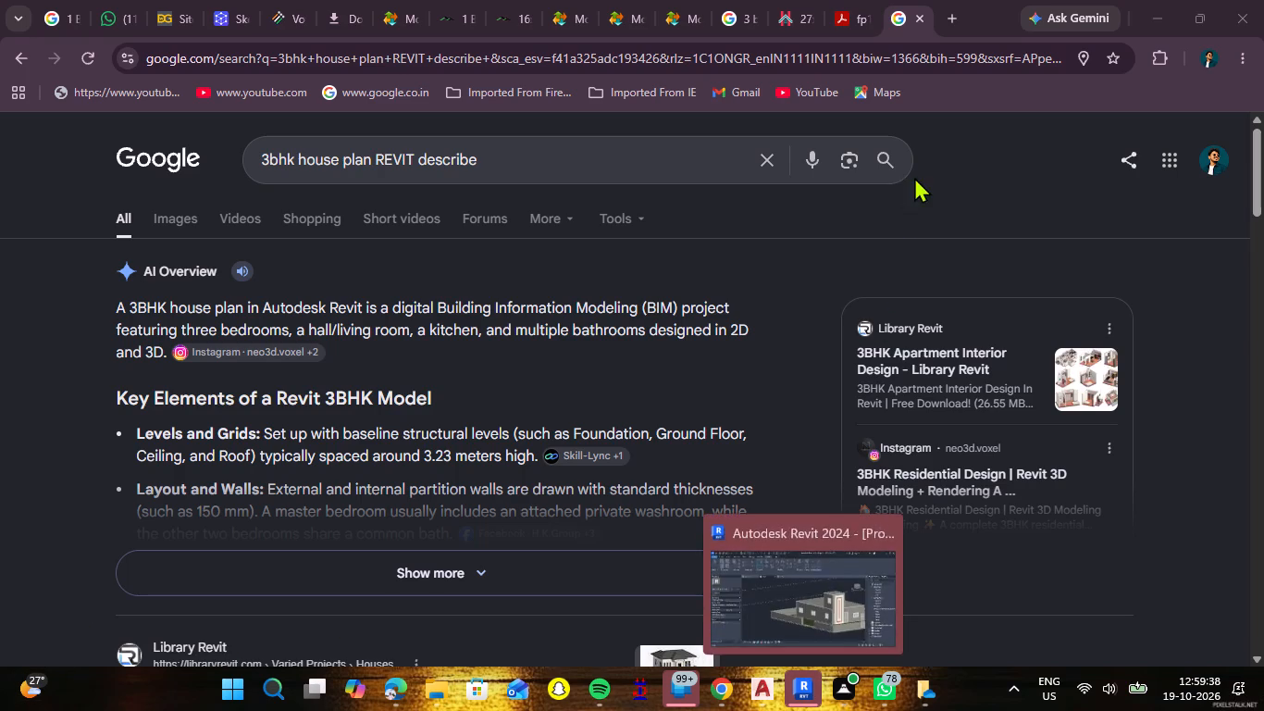
pyautogui.click(1154, 17)
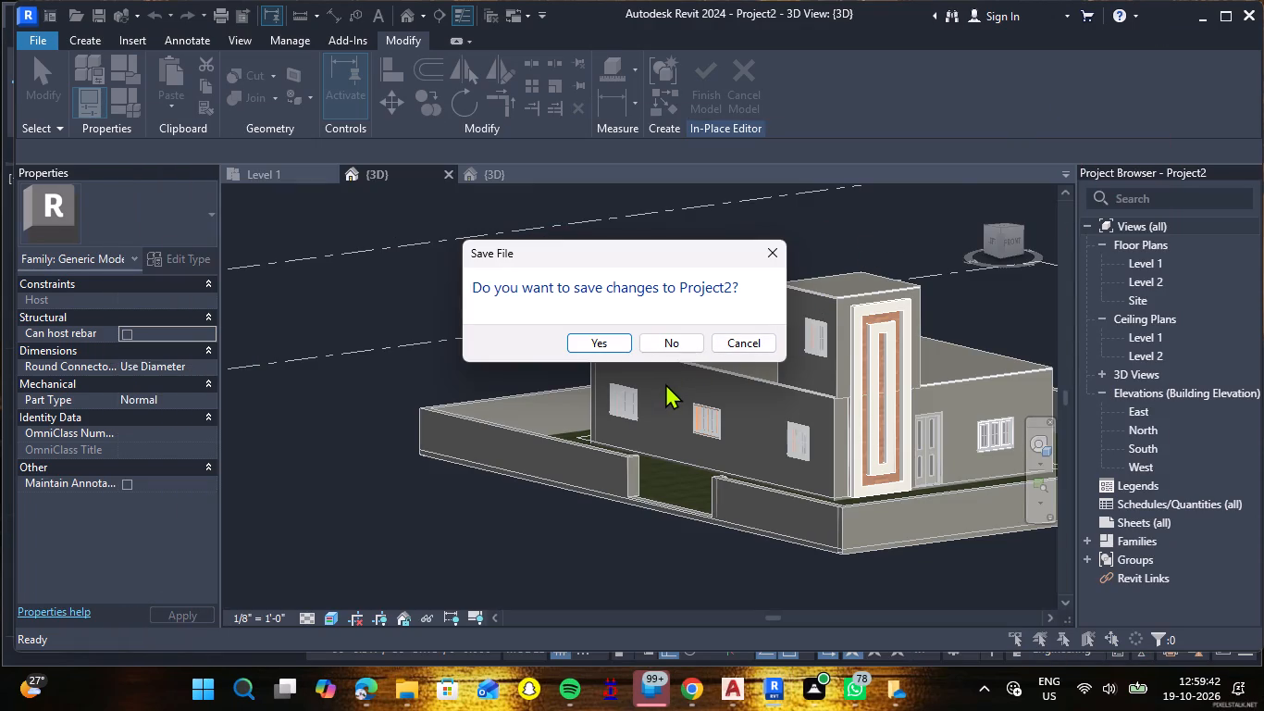
pyautogui.click(614, 335)
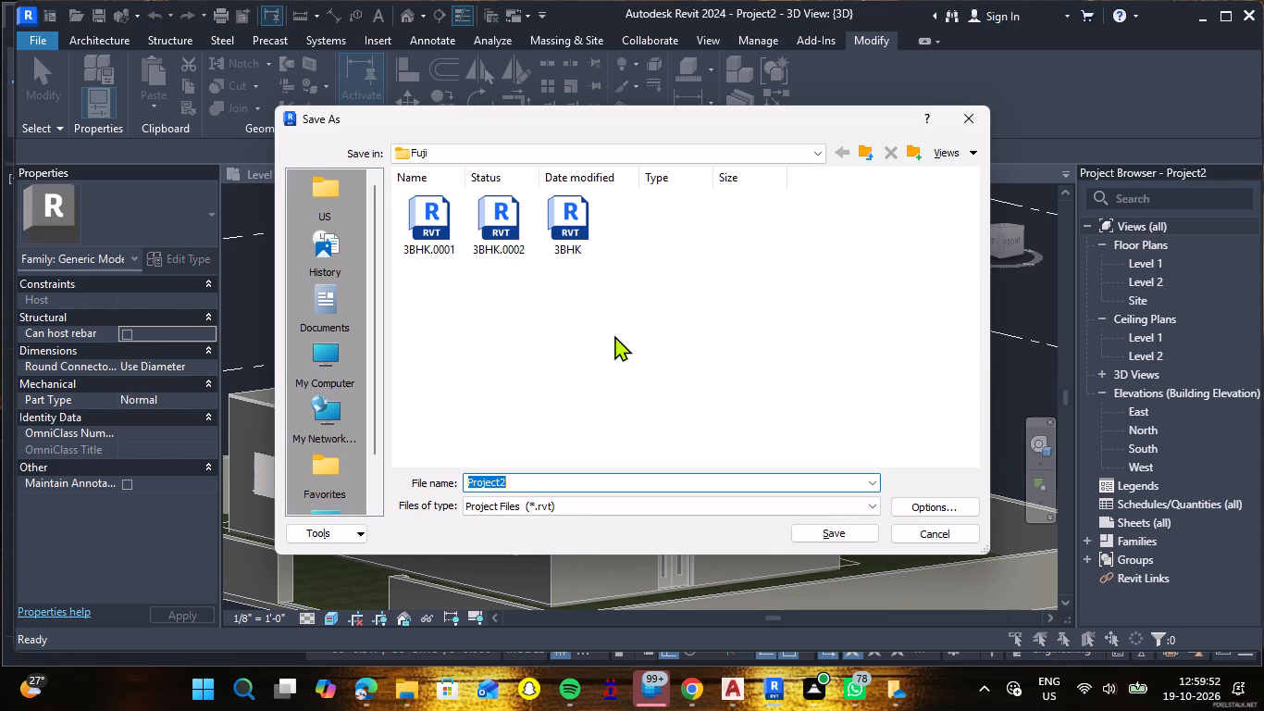
pyautogui.click(907, 533)
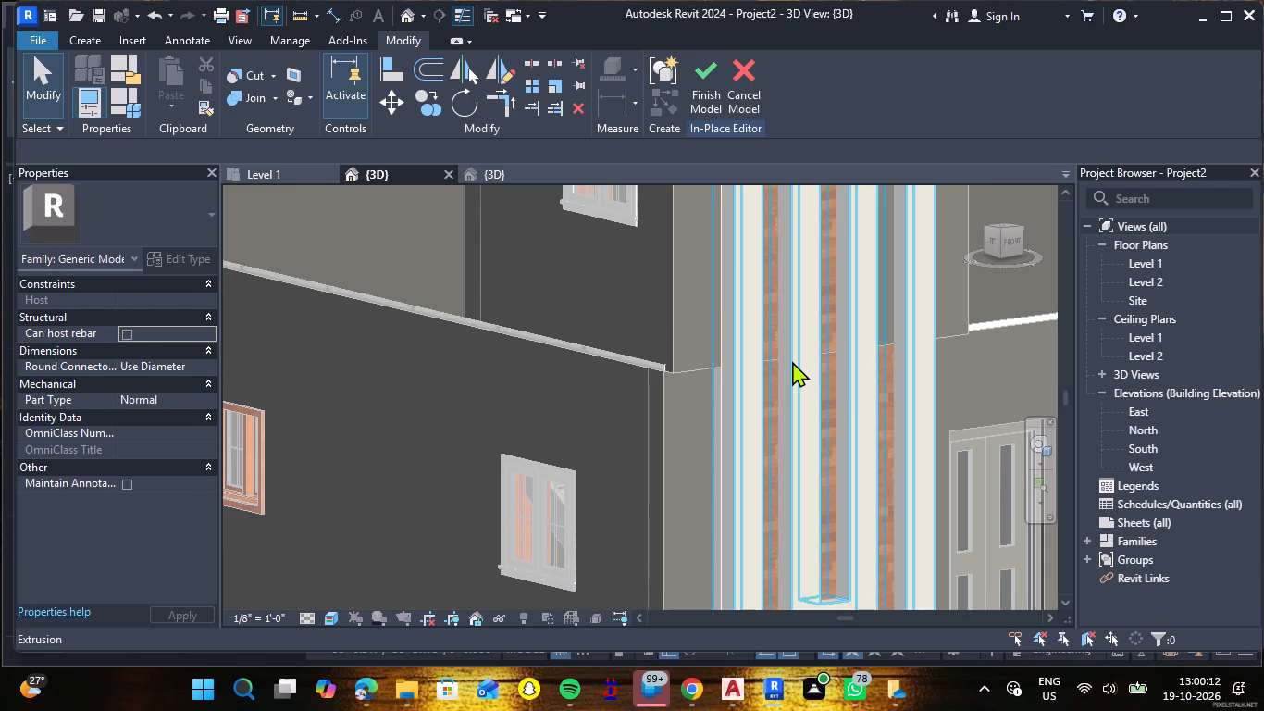
# Examine the nested-rectangle extrusion and its Wood Planks panel from the stair tower's front, corner and side.
pyautogui.click(591, 390)
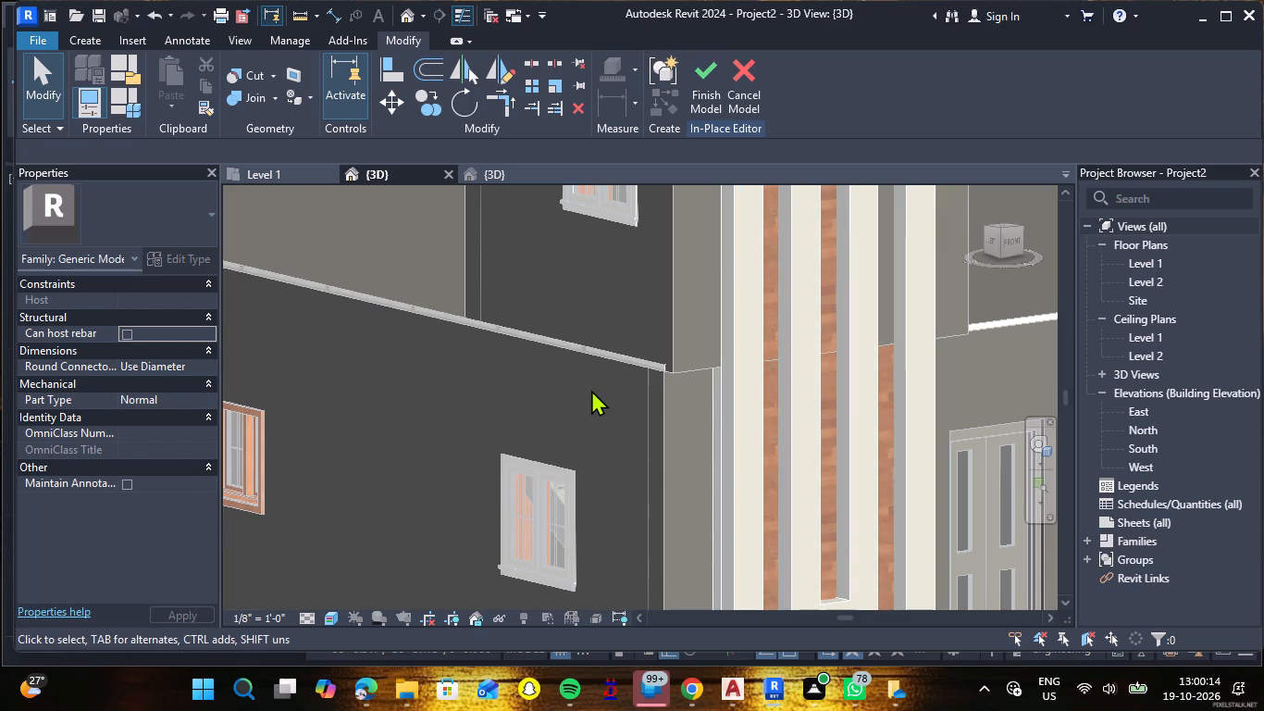
pyautogui.middleClick(578, 413)
pyautogui.middleClick(578, 413)
pyautogui.scroll(-7, 653, 374)
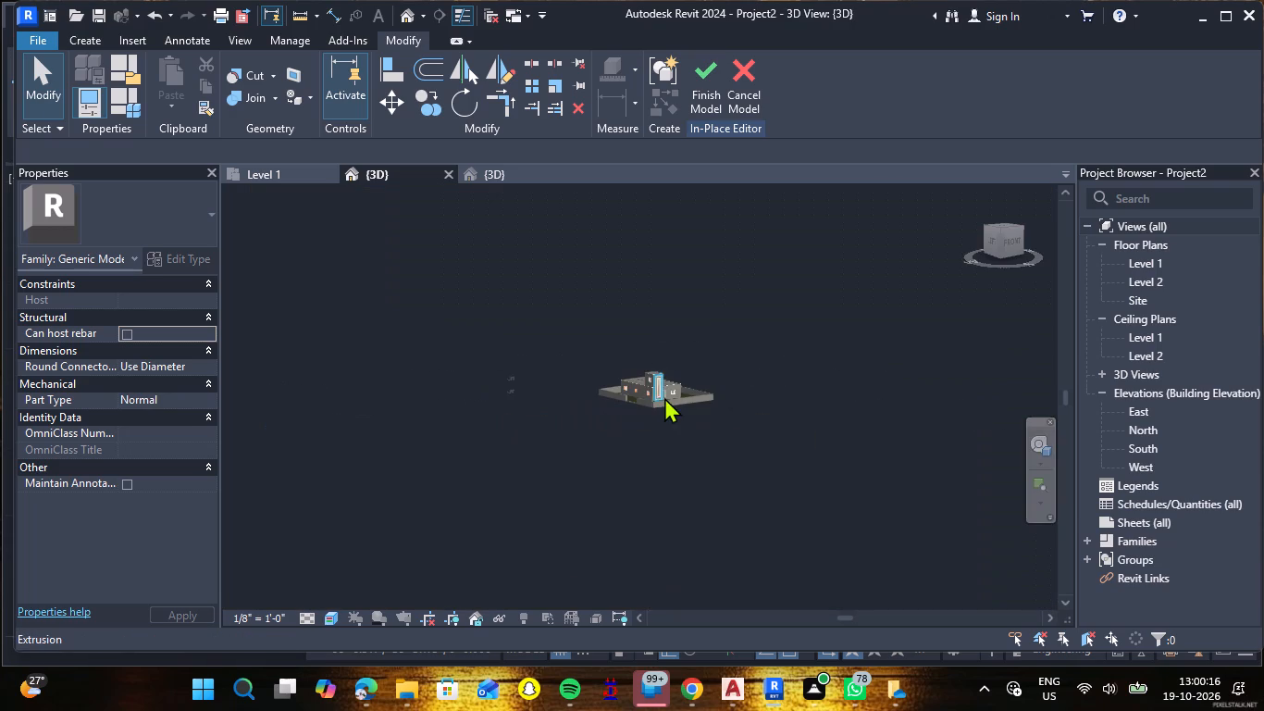
pyautogui.scroll(16, 664, 399)
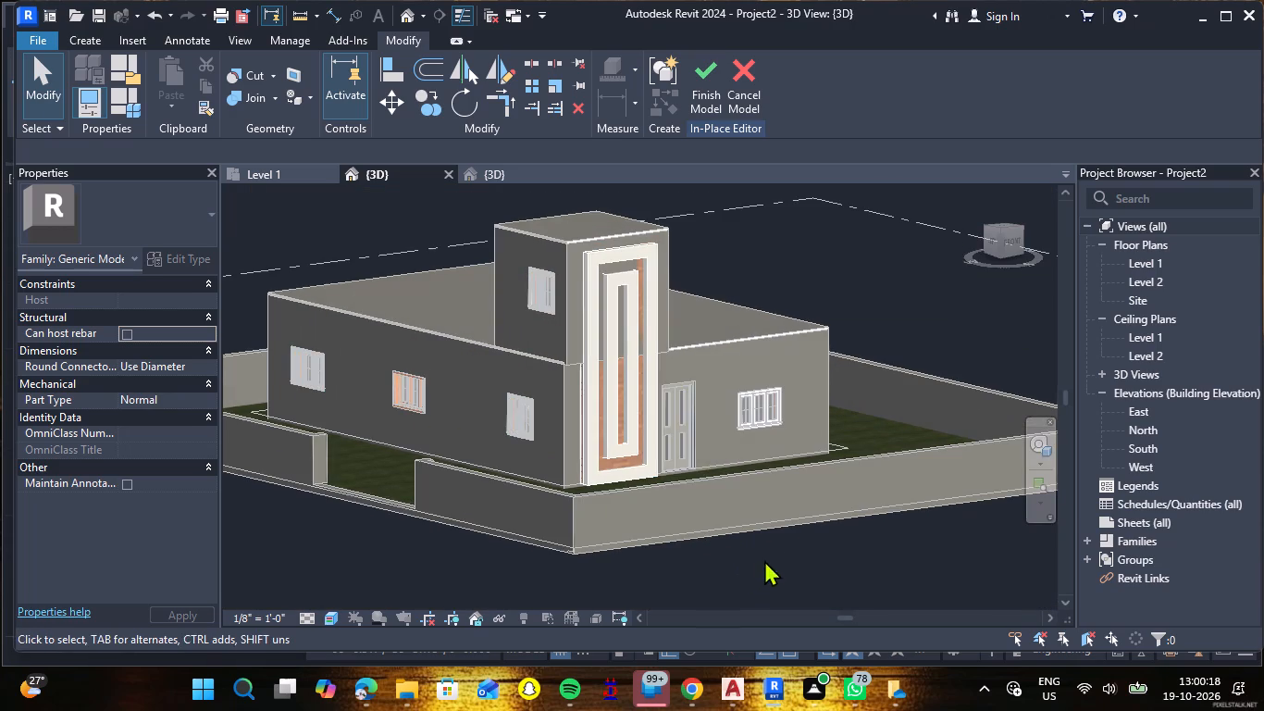
pyautogui.keyDown('shift'); pyautogui.moveTo(765, 558); pyautogui.dragTo(655, 548, button='middle'); pyautogui.keyUp('shift')
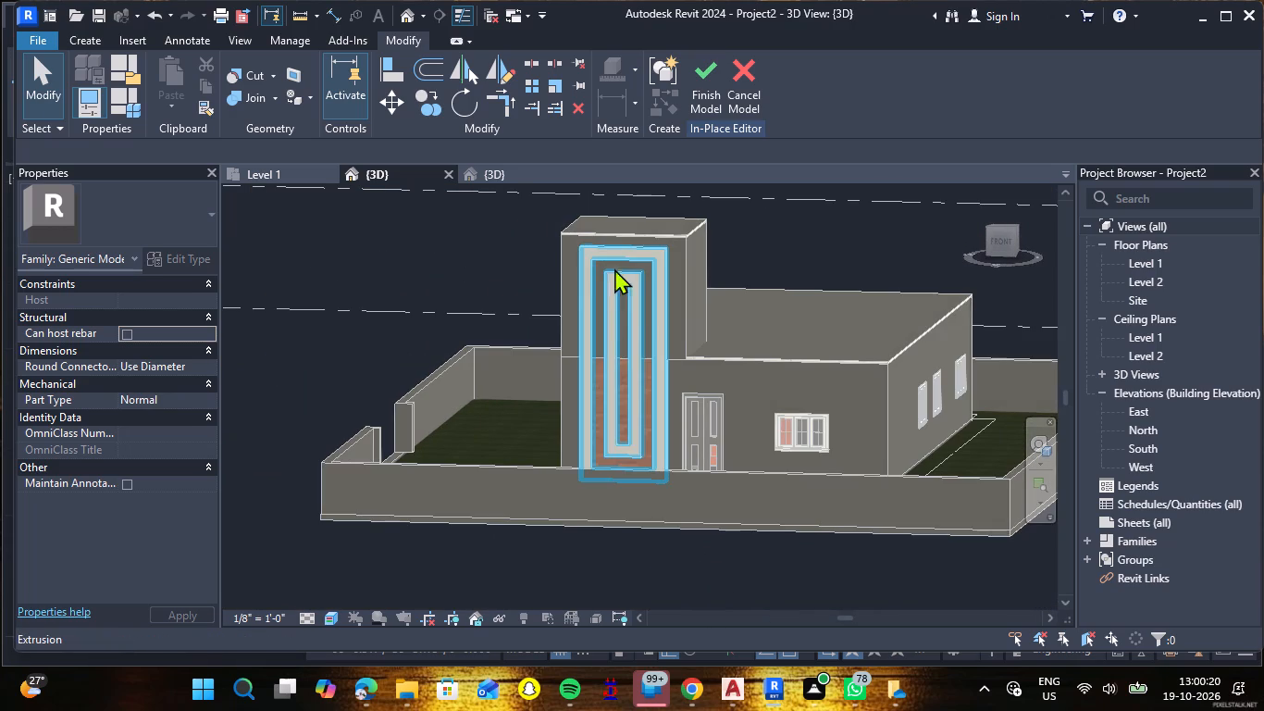
pyautogui.keyDown('shift'); pyautogui.moveTo(528, 333); pyautogui.dragTo(687, 378, button='middle'); pyautogui.keyUp('shift')
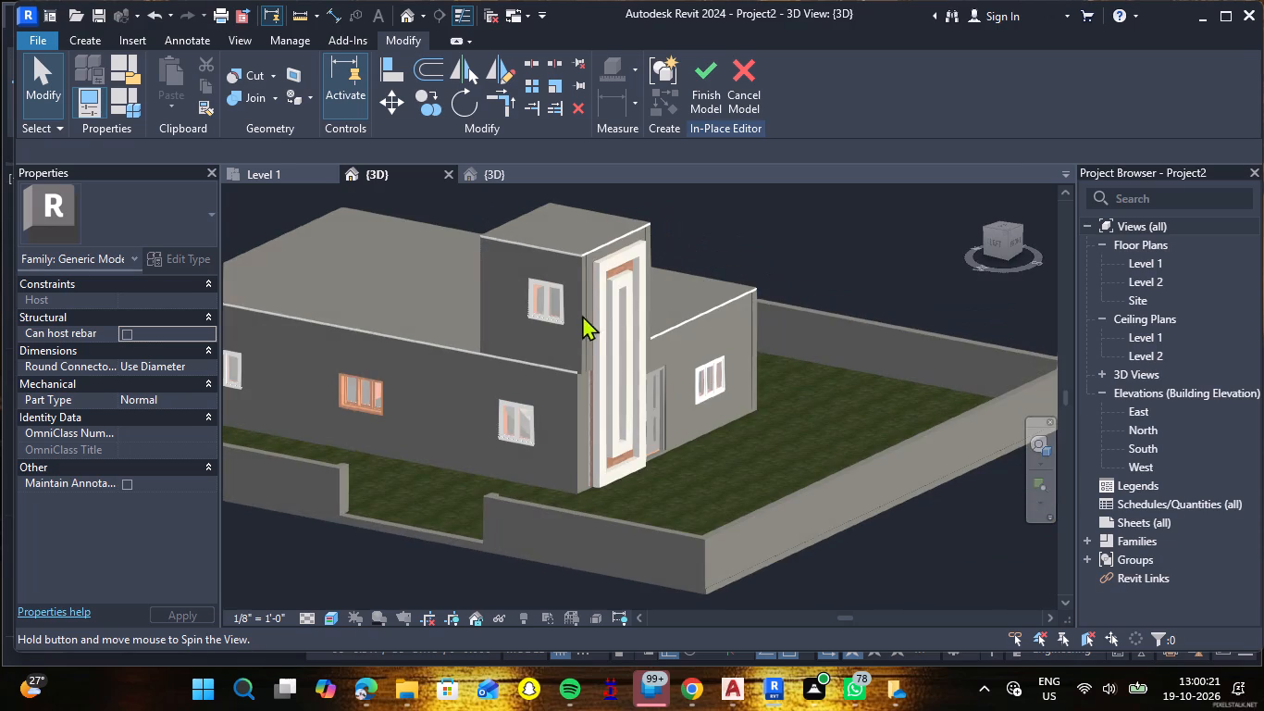
pyautogui.scroll(8, 577, 293)
pyautogui.scroll(-4, 602, 296)
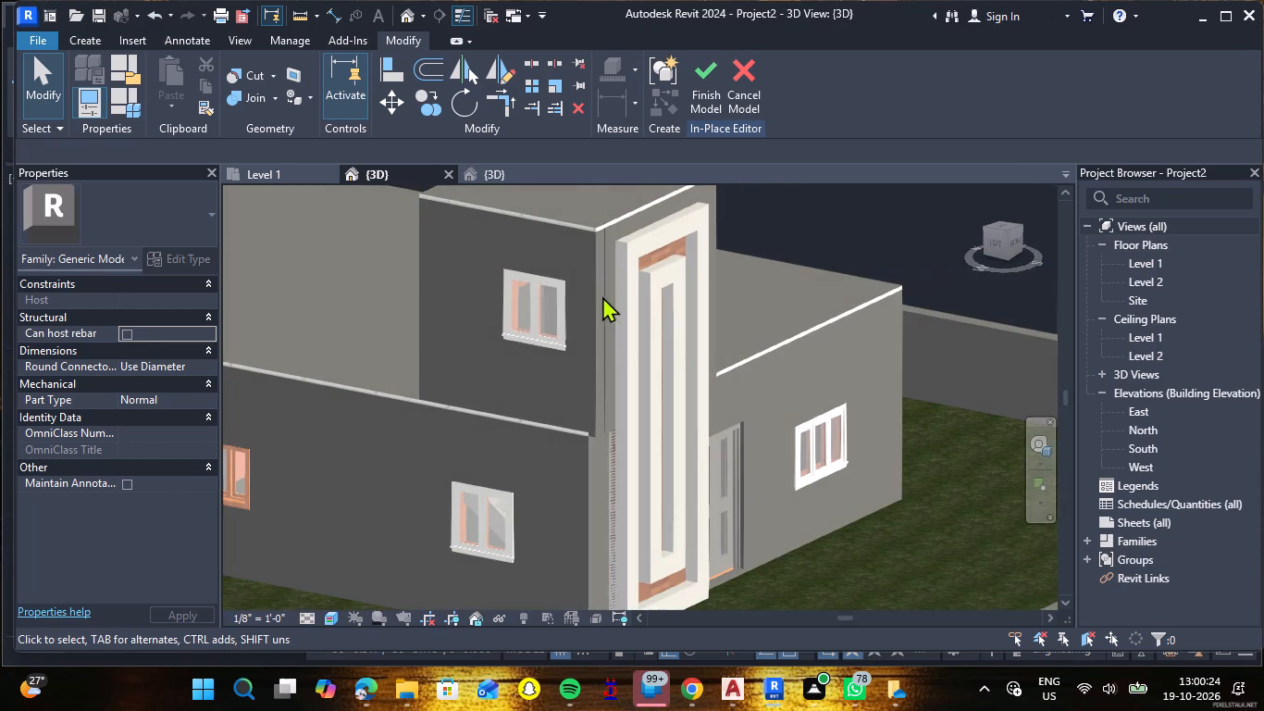
pyautogui.keyDown('shift'); pyautogui.moveTo(528, 320); pyautogui.dragTo(605, 373, button='middle'); pyautogui.keyUp('shift')
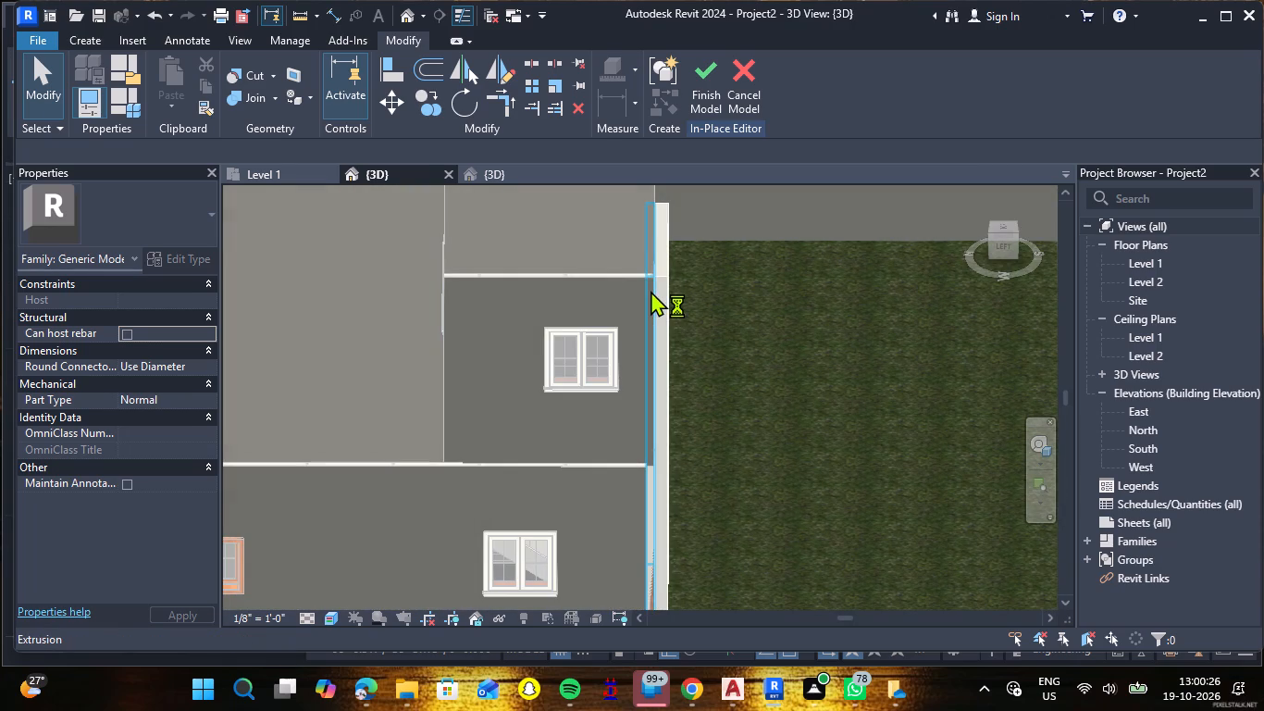
# Finish the in-place model of the nested rectangles and Wood Planks panel.
pyautogui.click(700, 83)
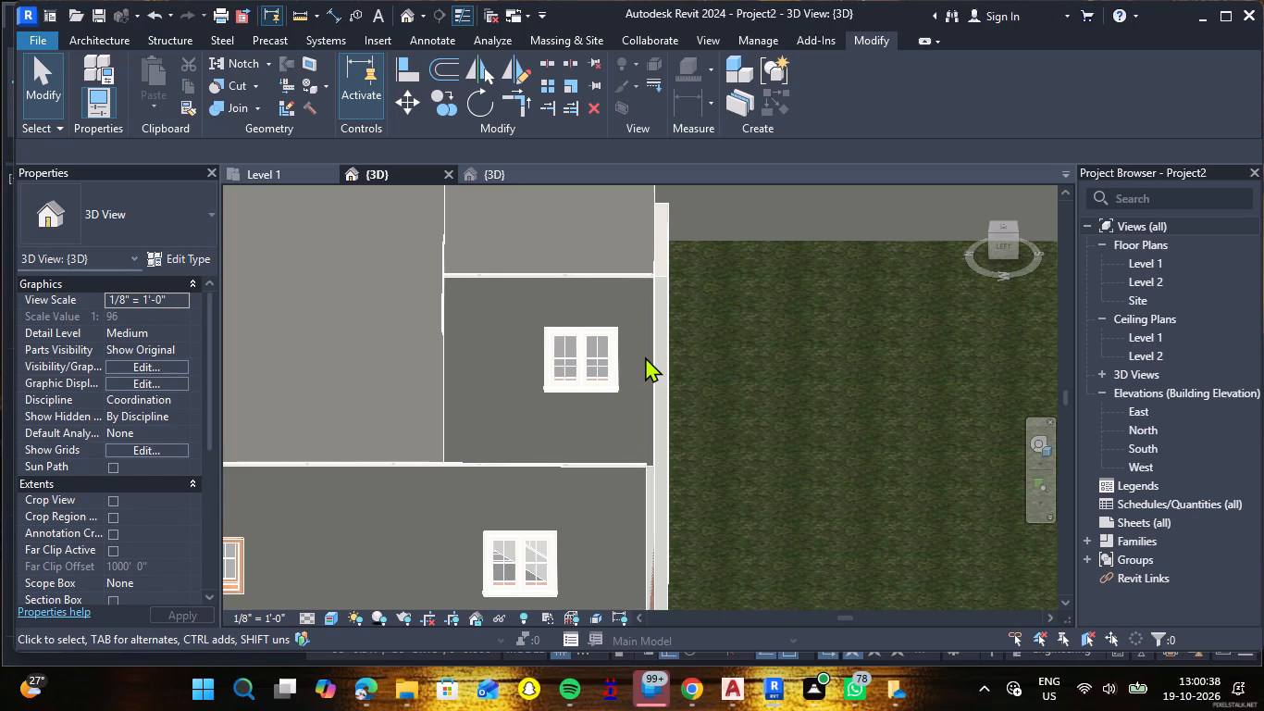
# Nudge the stair tower's Level 2 front wall inward in line with the wall below, temporarily hiding the side wall for access.
pyautogui.click(647, 355)
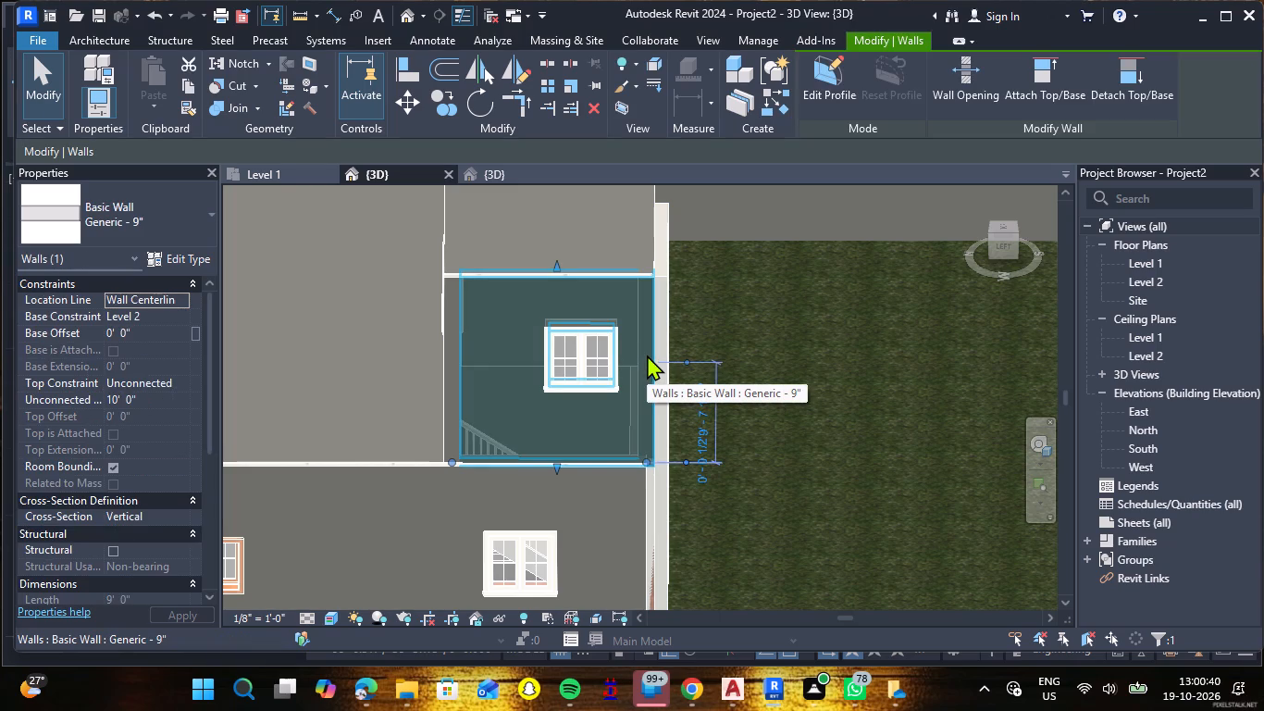
pyautogui.write('HH')
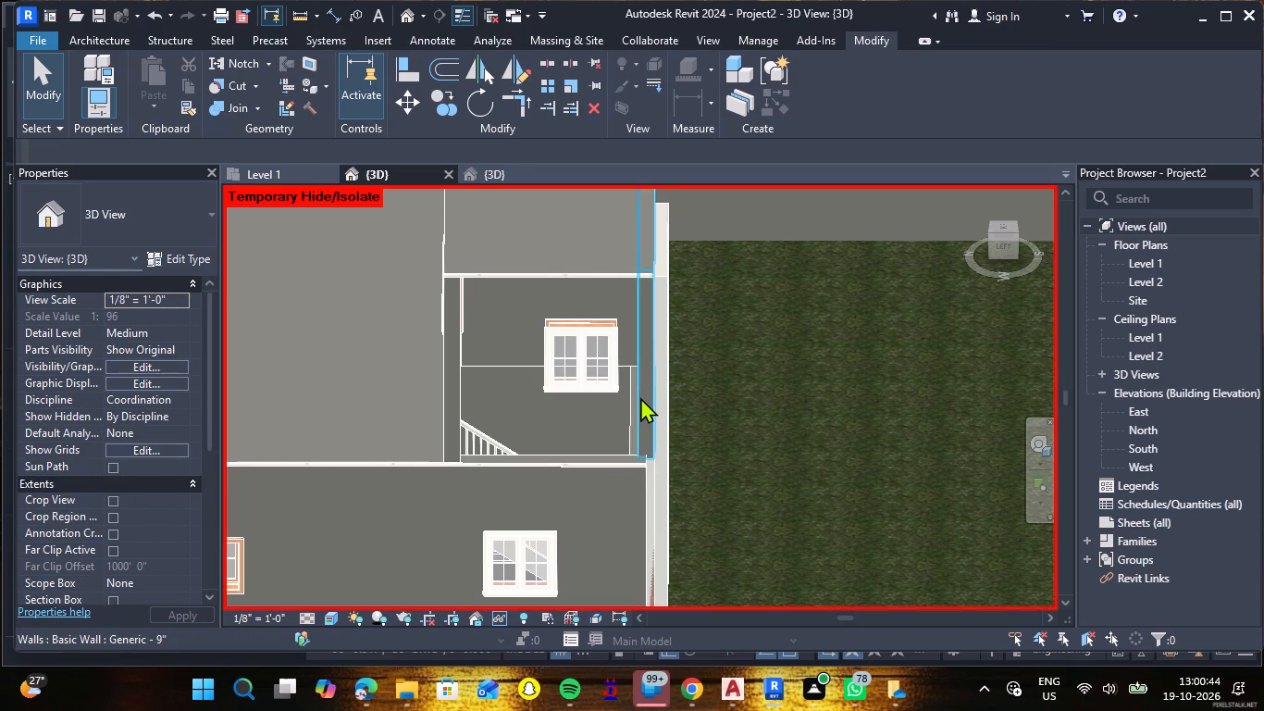
pyautogui.click(640, 397)
pyautogui.press('Left')
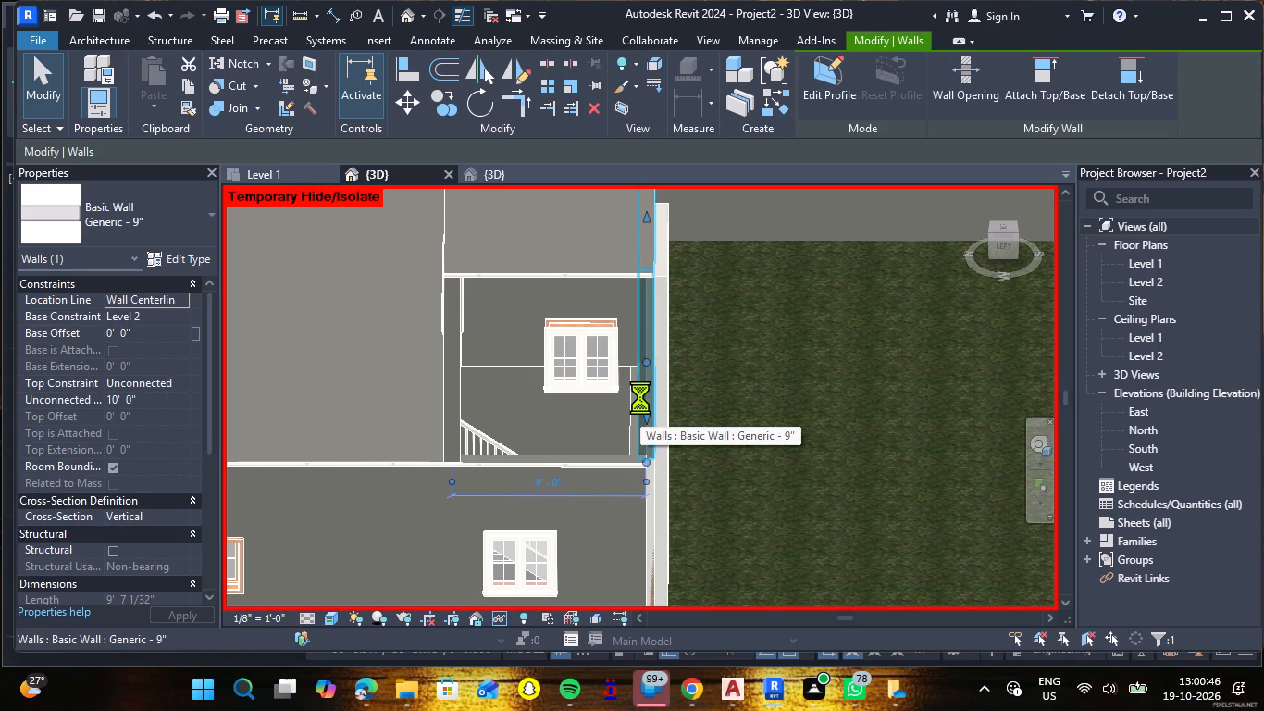
pyautogui.press('Left')
pyautogui.press('Left')
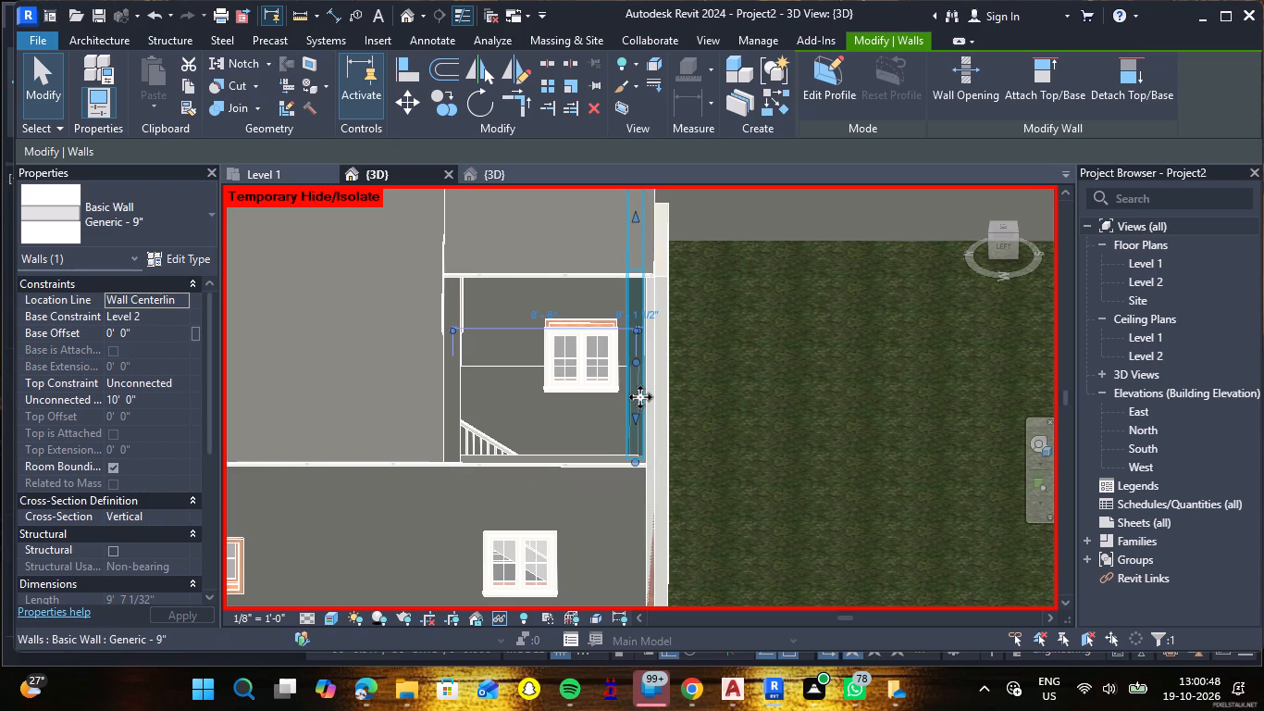
pyautogui.press('Right')
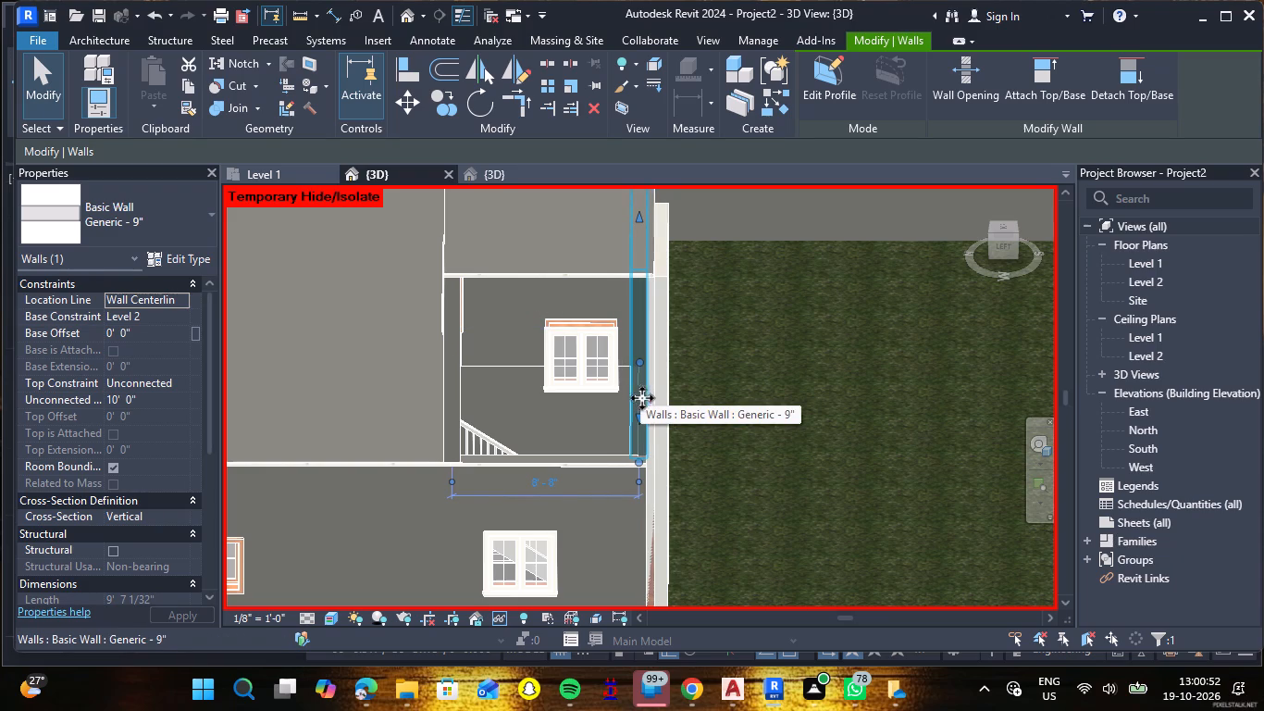
pyautogui.click(753, 381)
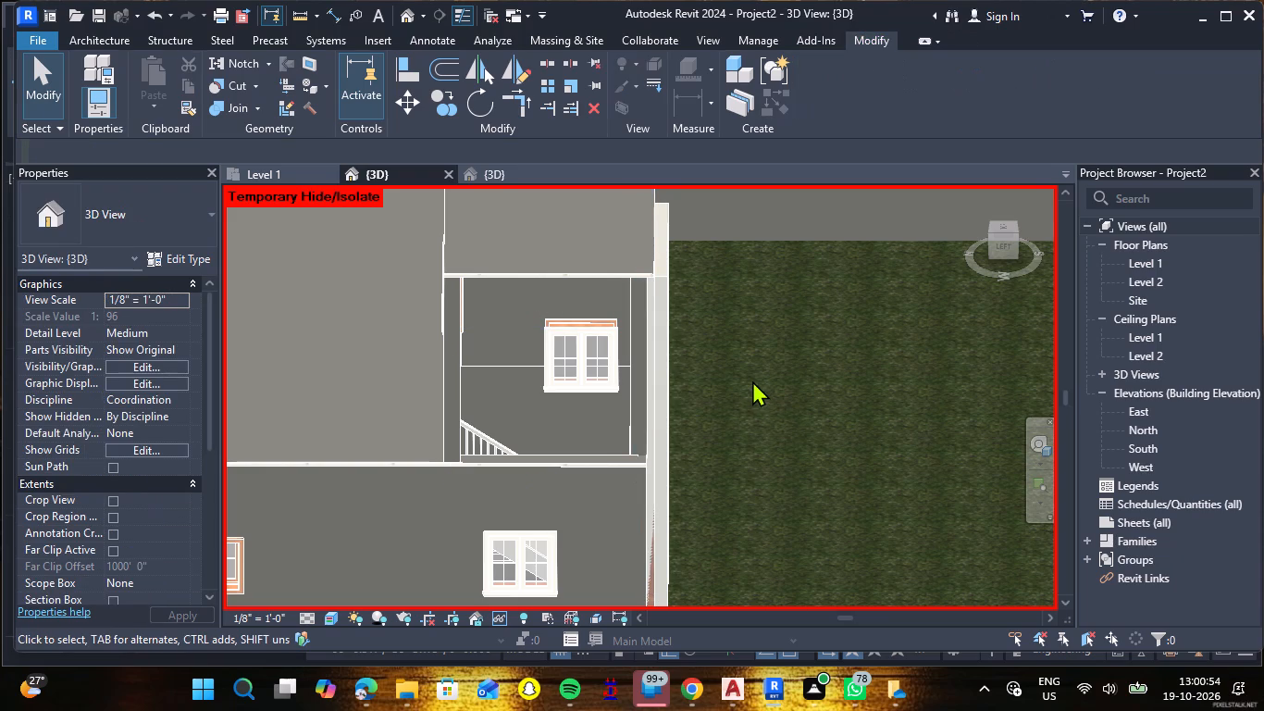
pyautogui.write('HR')
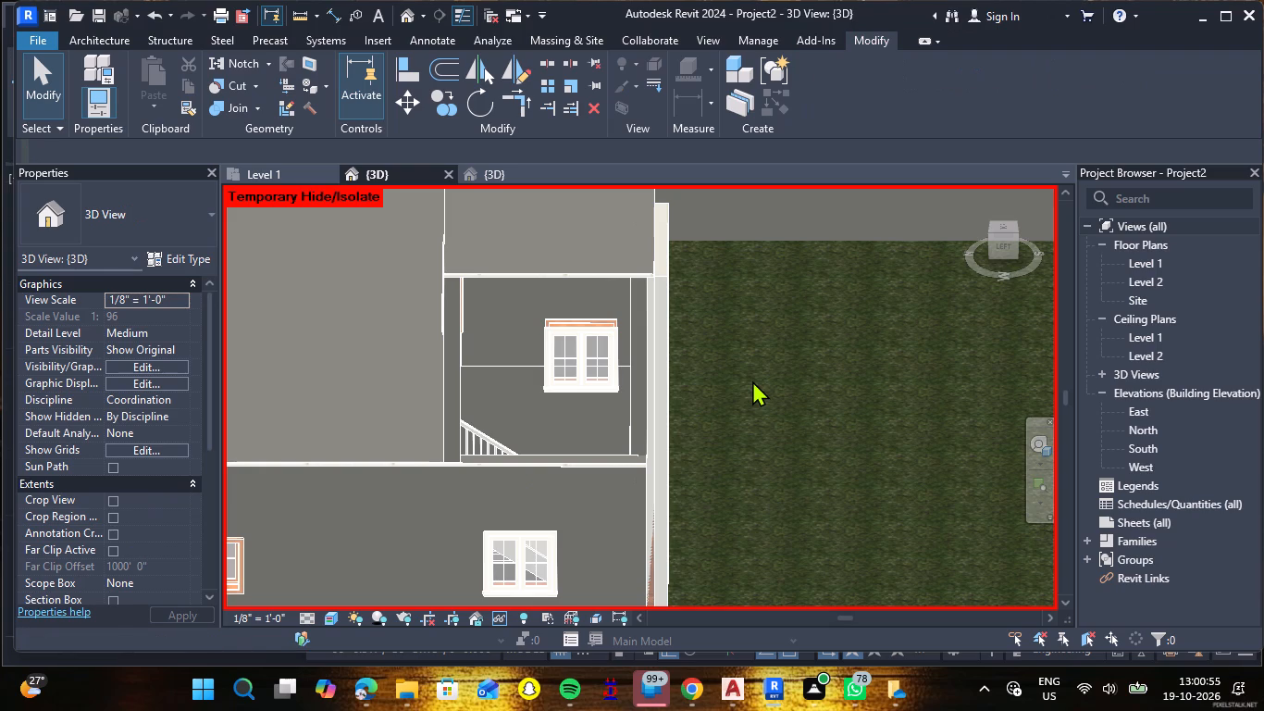
pyautogui.click(754, 380)
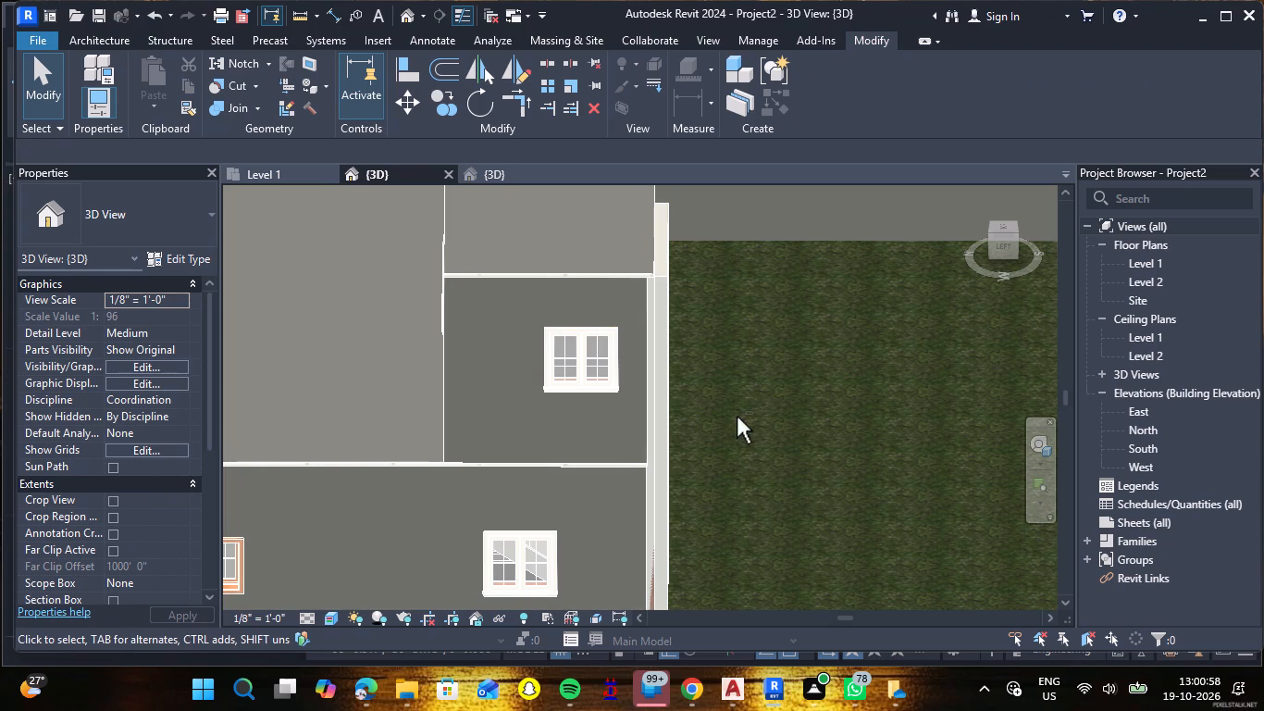
# Examine the stair tower's front facade and decorative panel from the front and both corners.
pyautogui.keyDown('shift'); pyautogui.moveTo(737, 417); pyautogui.dragTo(535, 290, button='middle'); pyautogui.keyUp('shift')
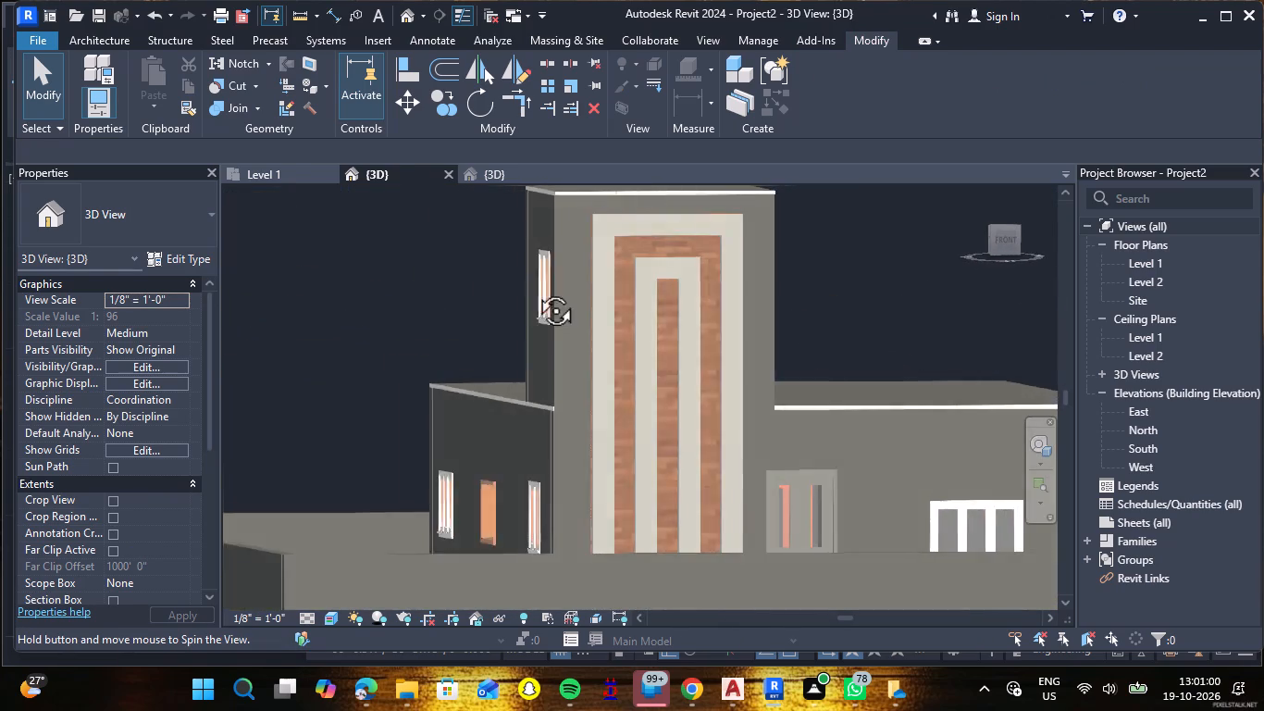
pyautogui.keyDown('shift'); pyautogui.moveTo(535, 290); pyautogui.dragTo(517, 290, button='middle'); pyautogui.keyUp('shift')
pyautogui.scroll(1, 623, 377)
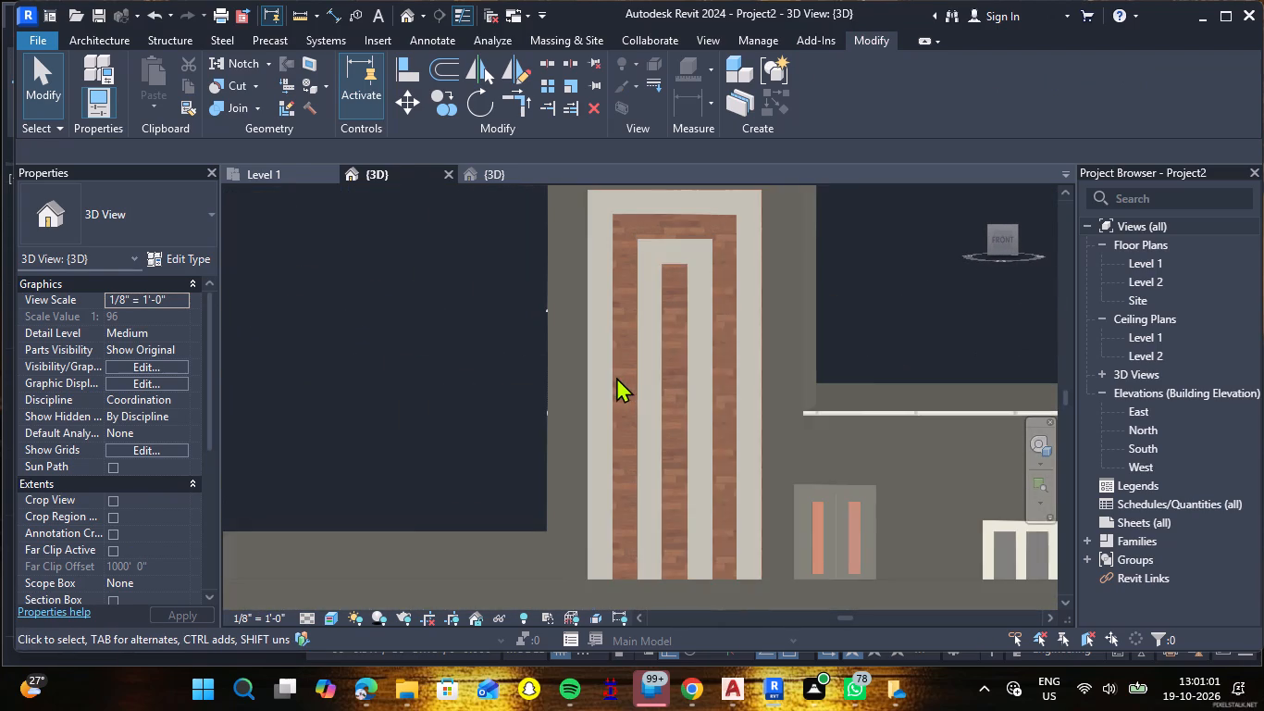
pyautogui.scroll(-3, 616, 377)
pyautogui.keyDown('shift'); pyautogui.moveTo(628, 377); pyautogui.dragTo(676, 385, button='middle'); pyautogui.keyUp('shift')
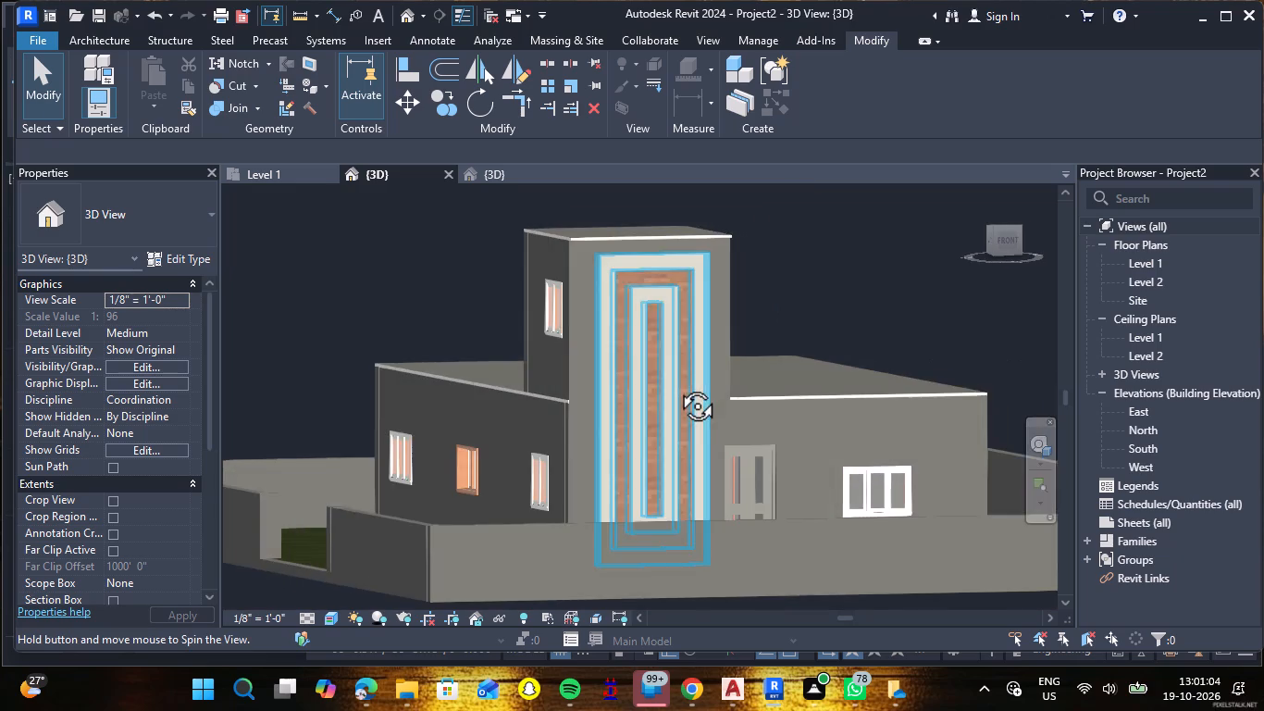
pyautogui.keyDown('shift'); pyautogui.moveTo(676, 385); pyautogui.dragTo(613, 399, button='middle'); pyautogui.keyUp('shift')
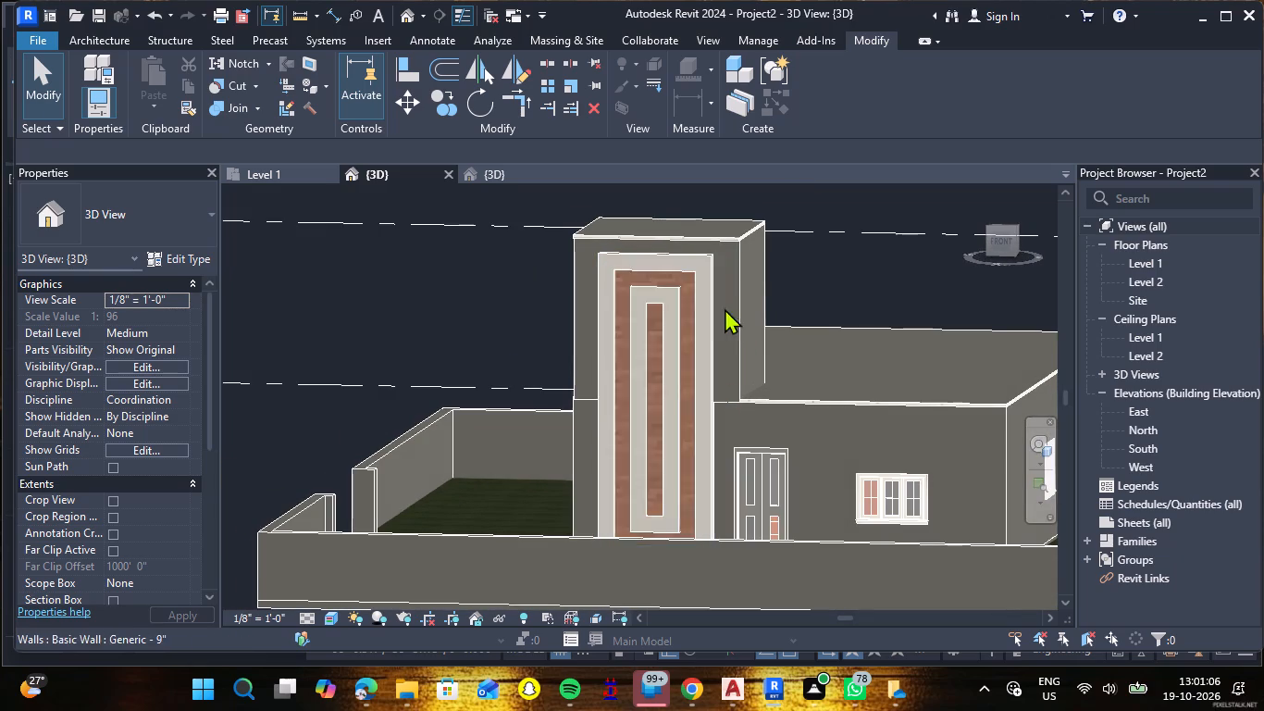
# Reopen the decorative in-place model on the stair tower for editing and open the nested-rectangle extrusion's material assignment.
pyautogui.click(704, 292)
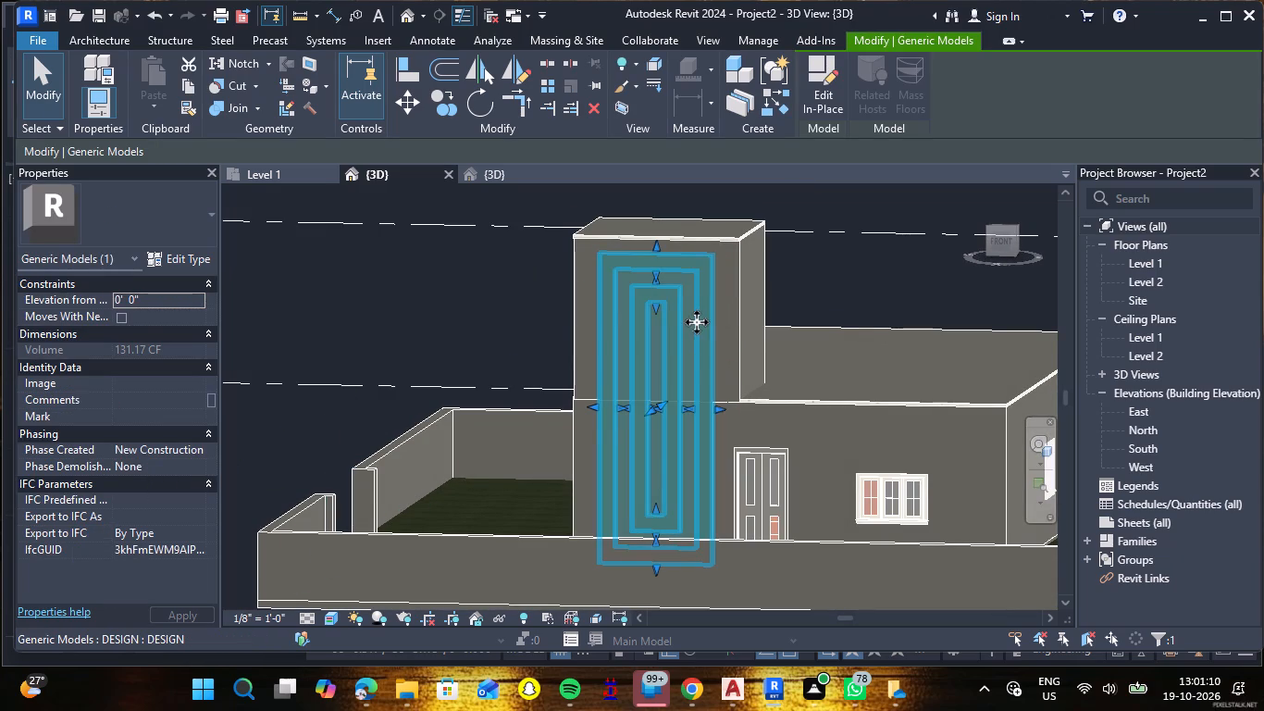
pyautogui.click(716, 321)
pyautogui.click(716, 321)
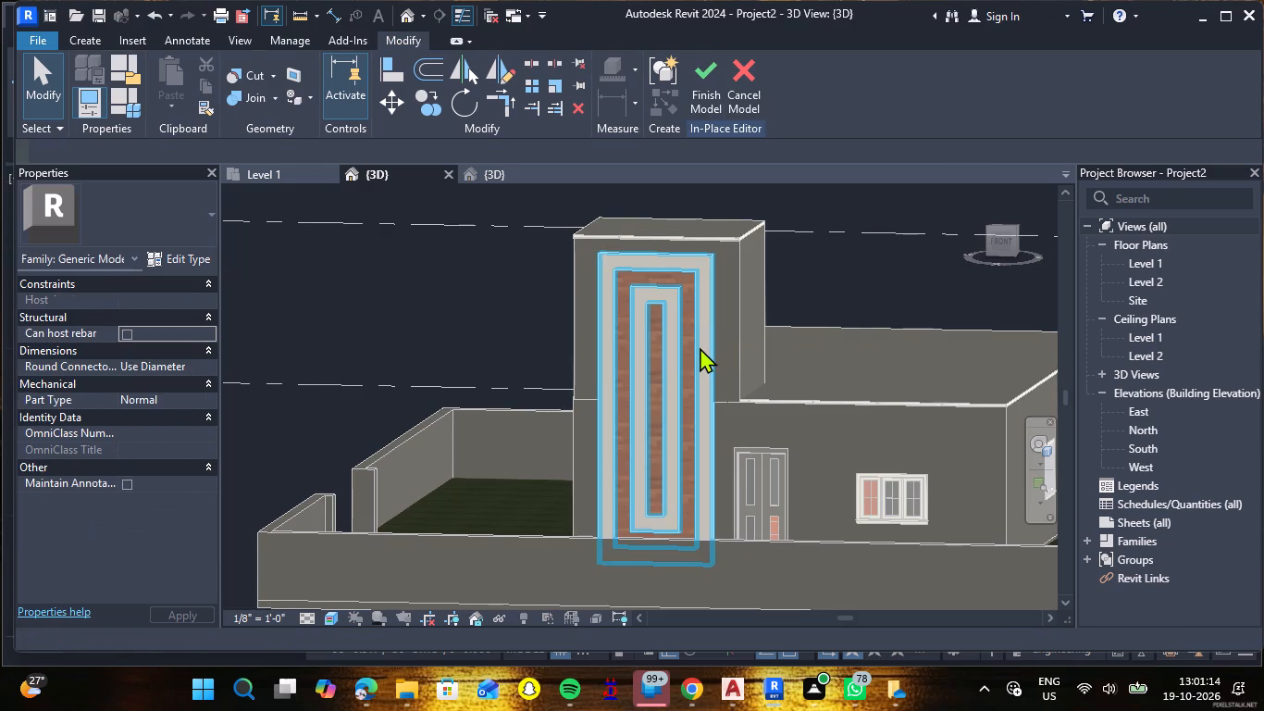
pyautogui.click(699, 398)
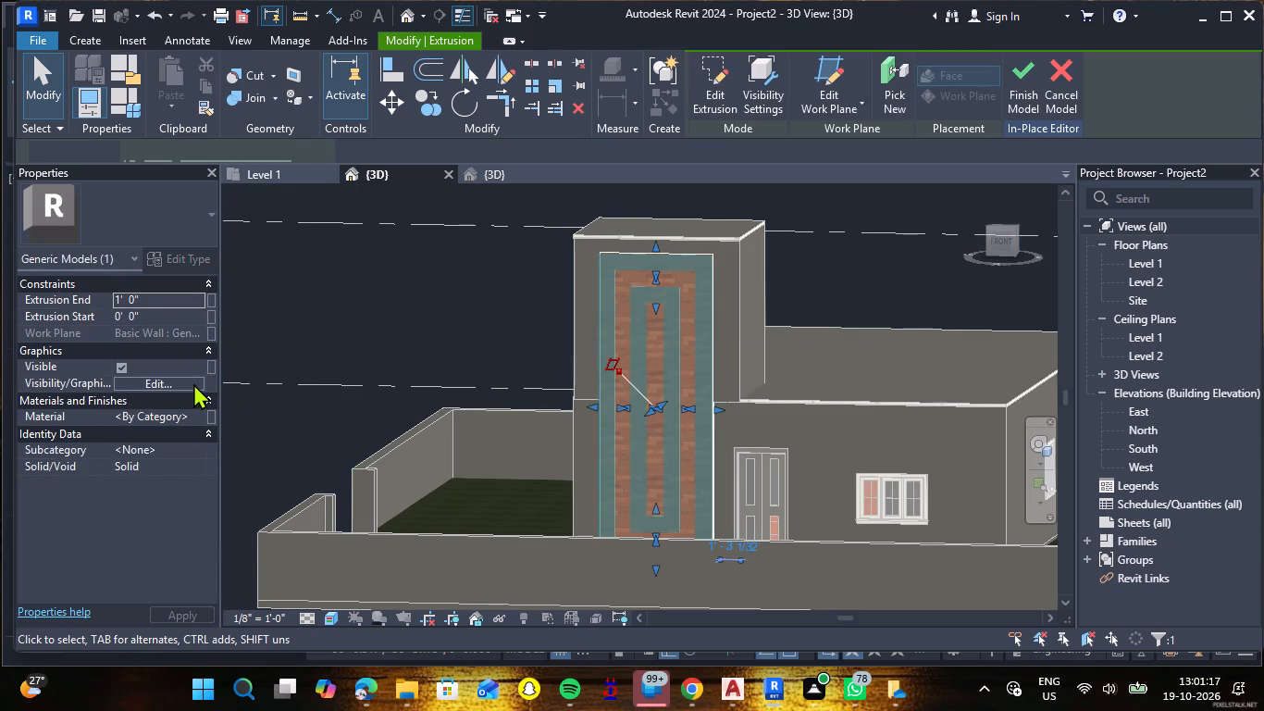
pyautogui.click(202, 410)
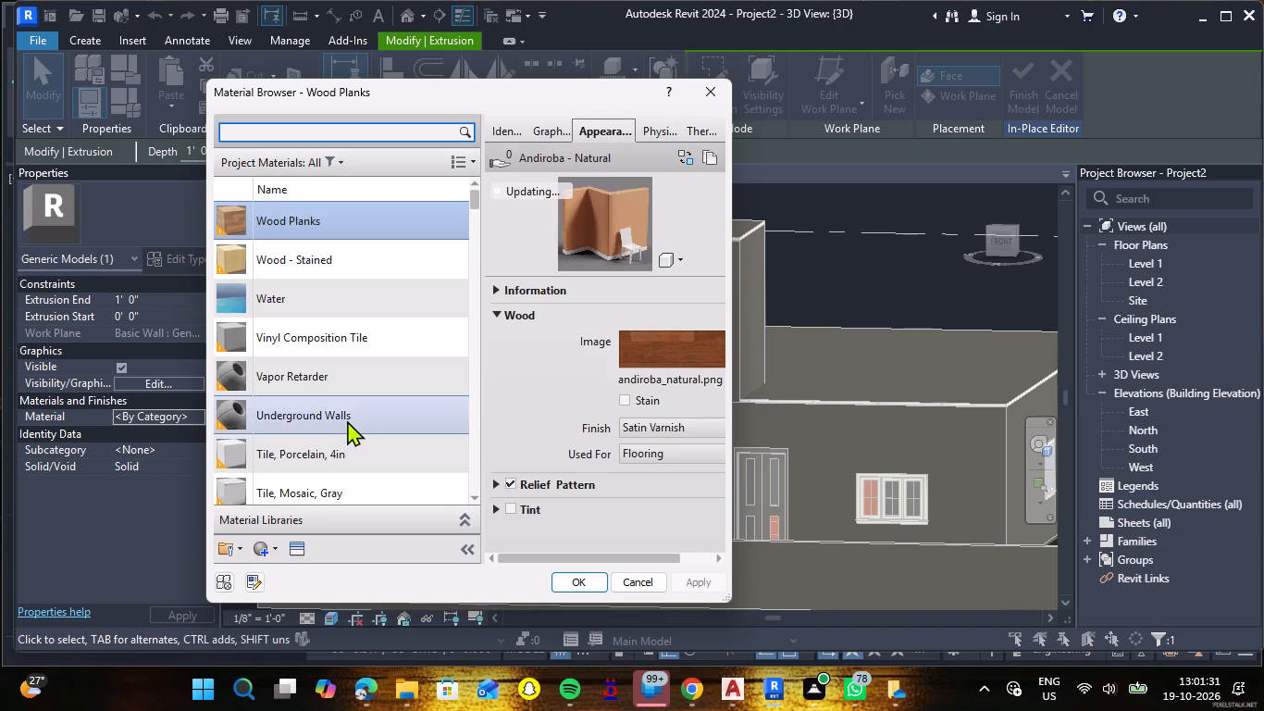
# Look through the project materials for a suitable finish for the nested-rectangle extrusion.
pyautogui.scroll(-16, 347, 420)
pyautogui.scroll(-5, 354, 403)
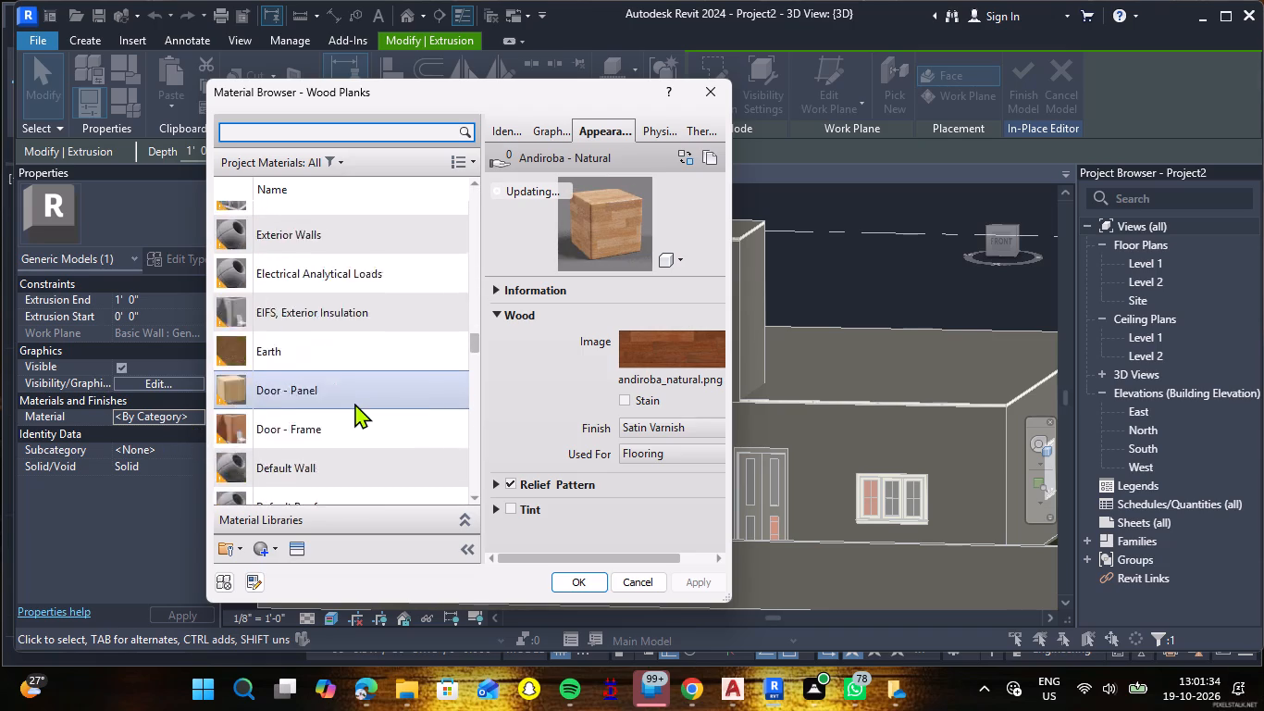
pyautogui.scroll(7, 354, 403)
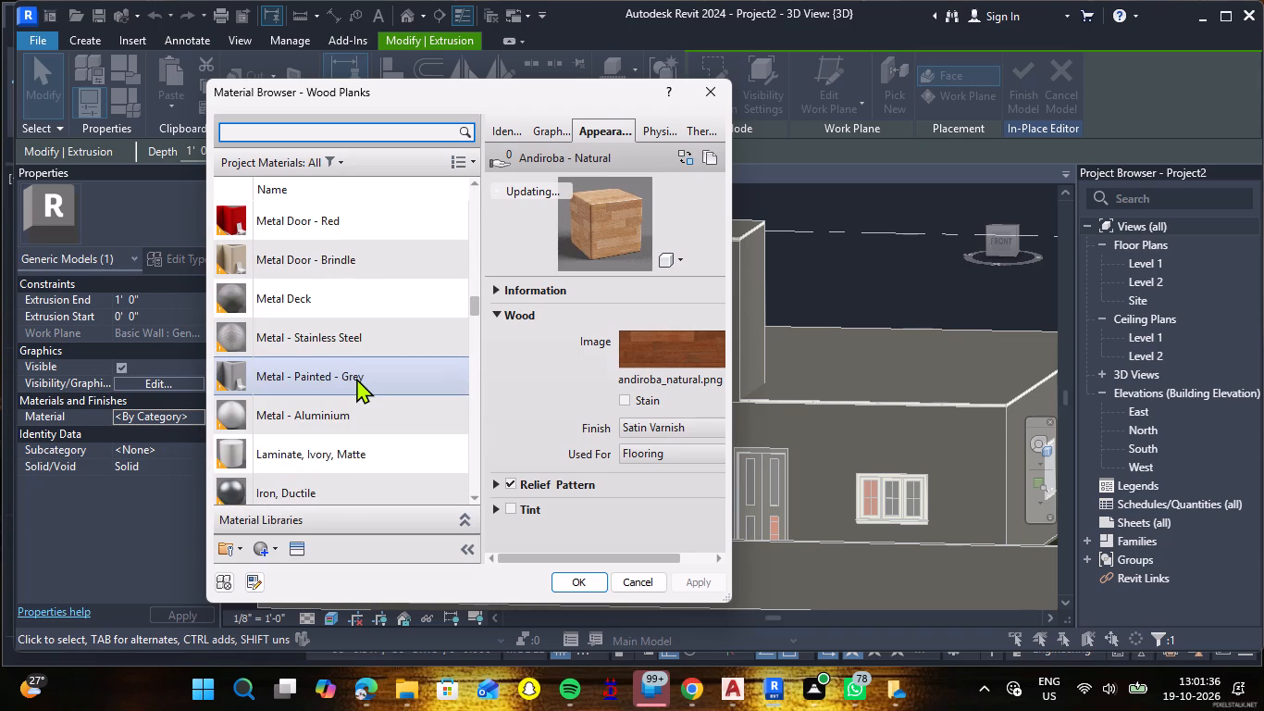
pyautogui.scroll(-9, 356, 378)
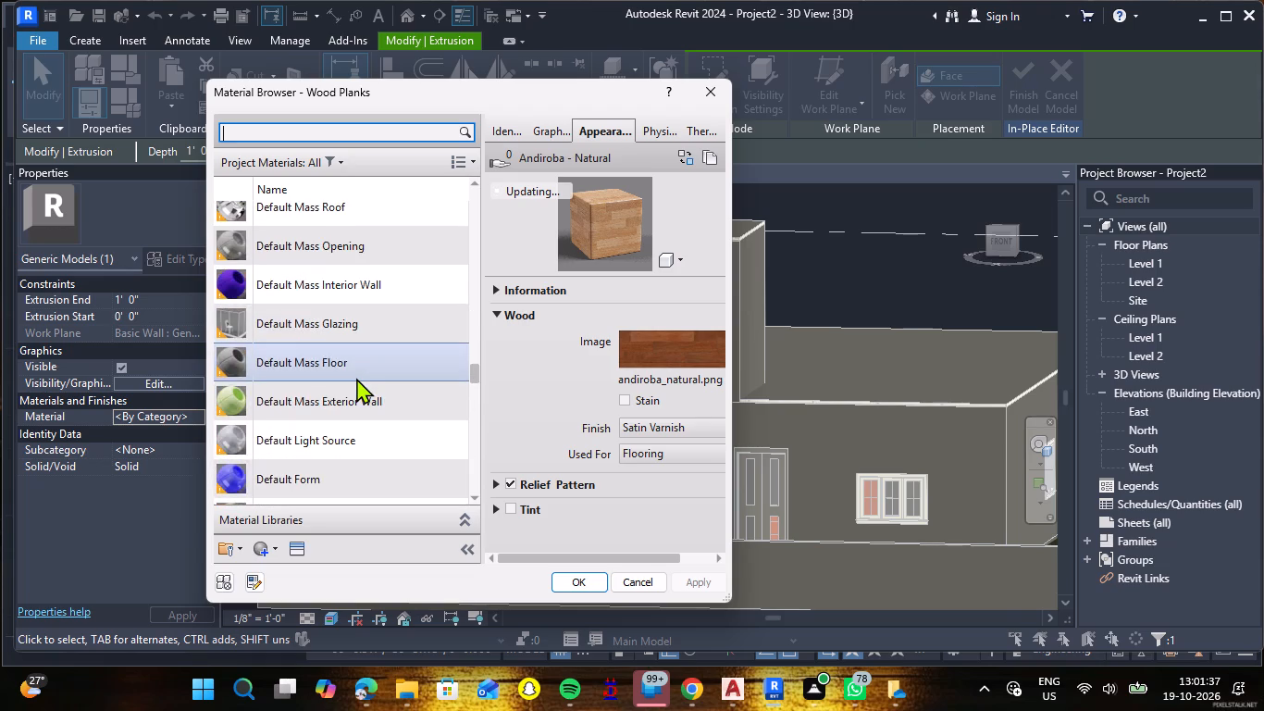
pyautogui.scroll(-8, 356, 378)
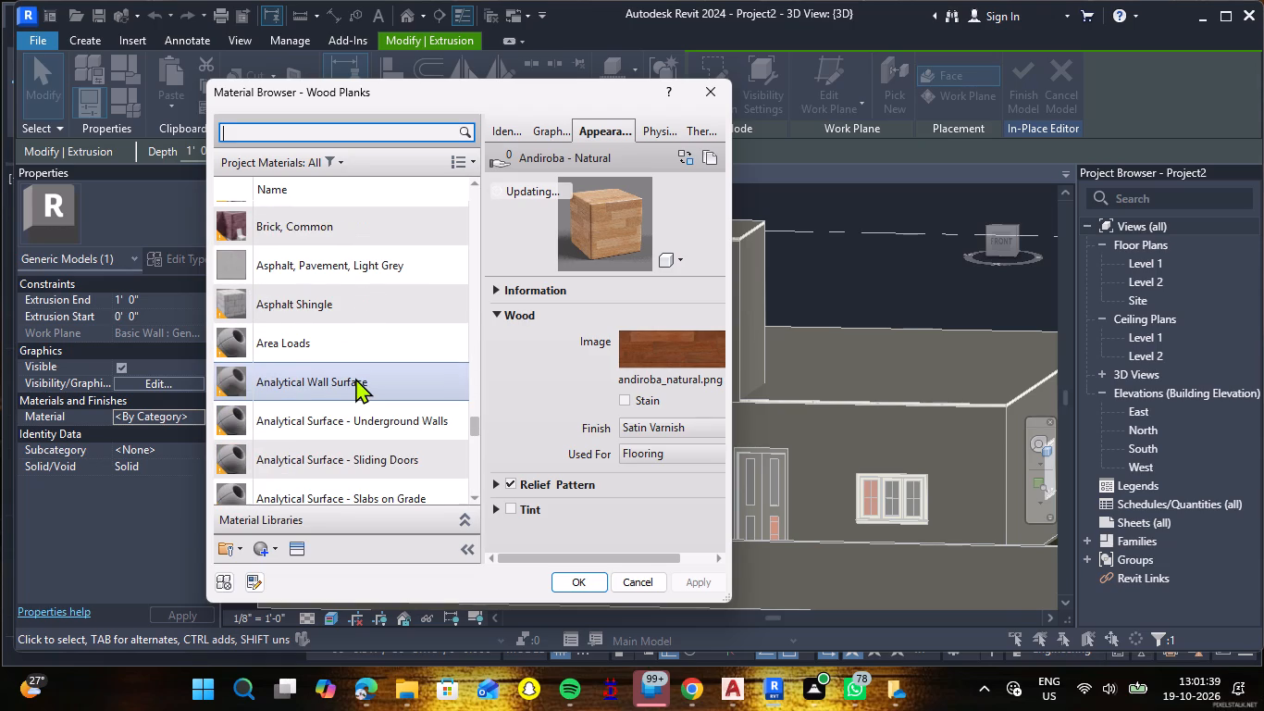
pyautogui.scroll(-12, 355, 378)
pyautogui.scroll(-9, 355, 378)
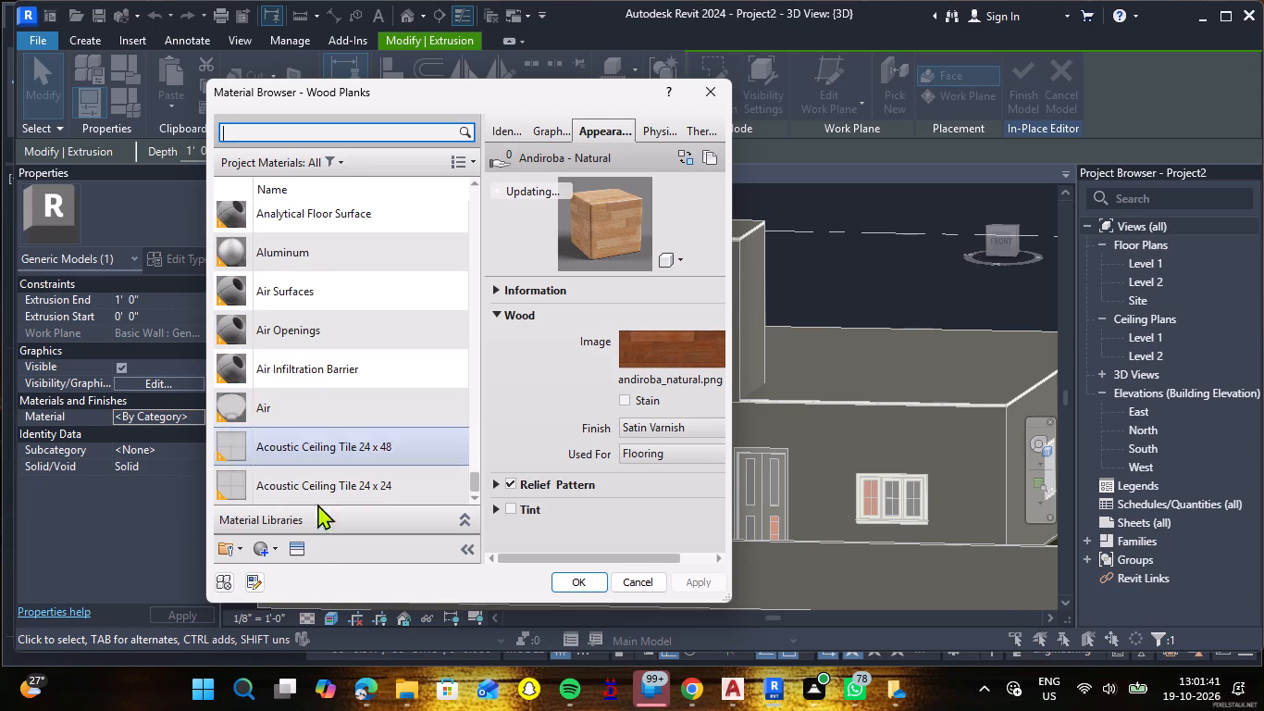
# Create a new material and name it PAINT 1.
pyautogui.click(267, 553)
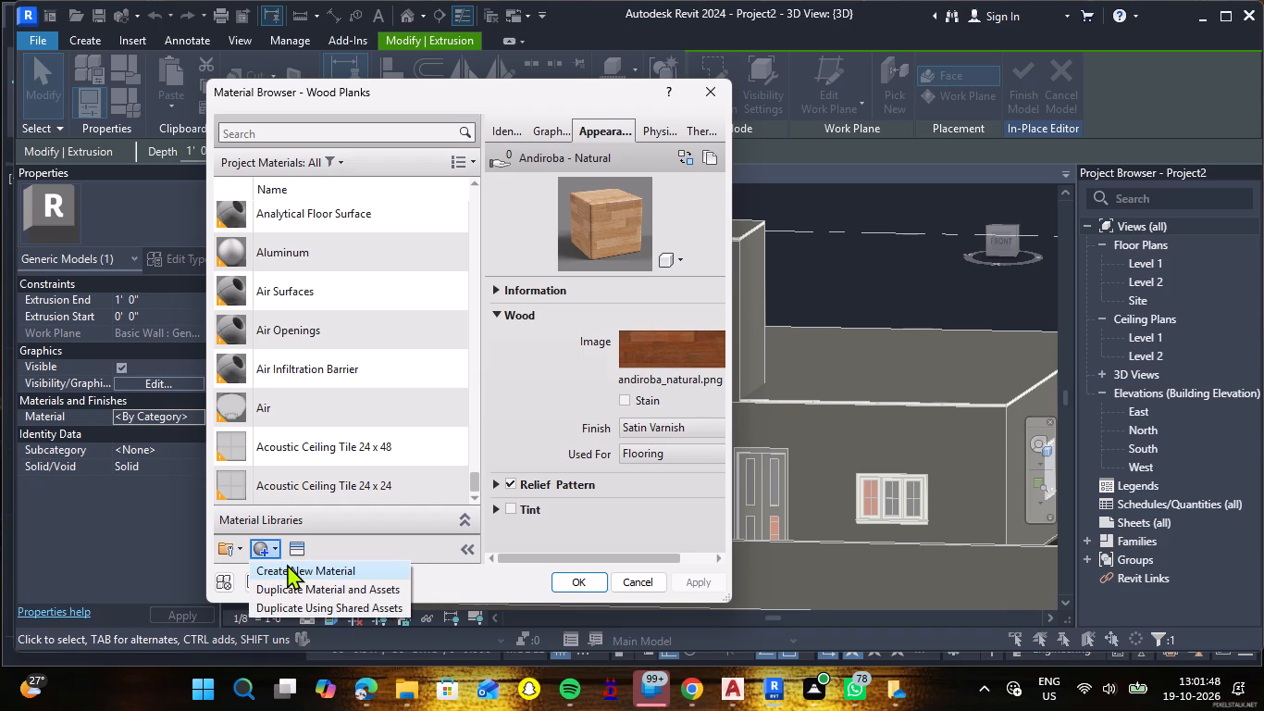
pyautogui.click(287, 564)
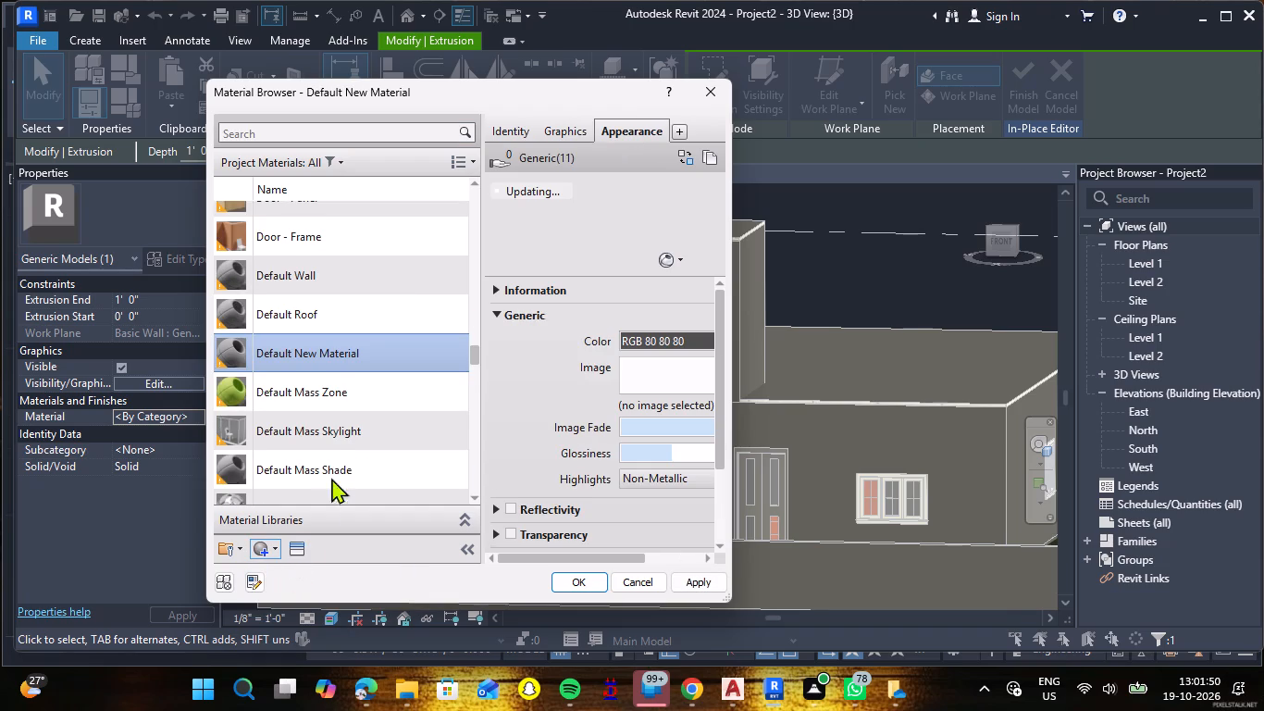
pyautogui.rightClick(368, 340)
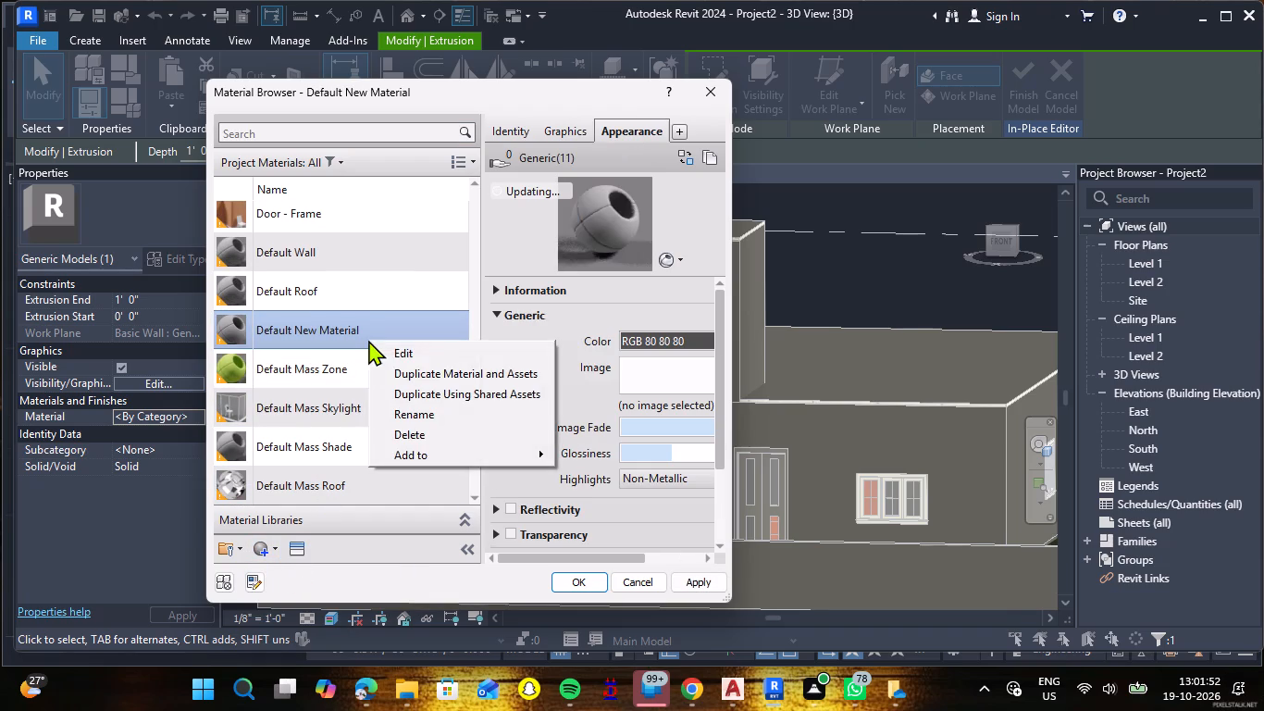
pyautogui.click(417, 346)
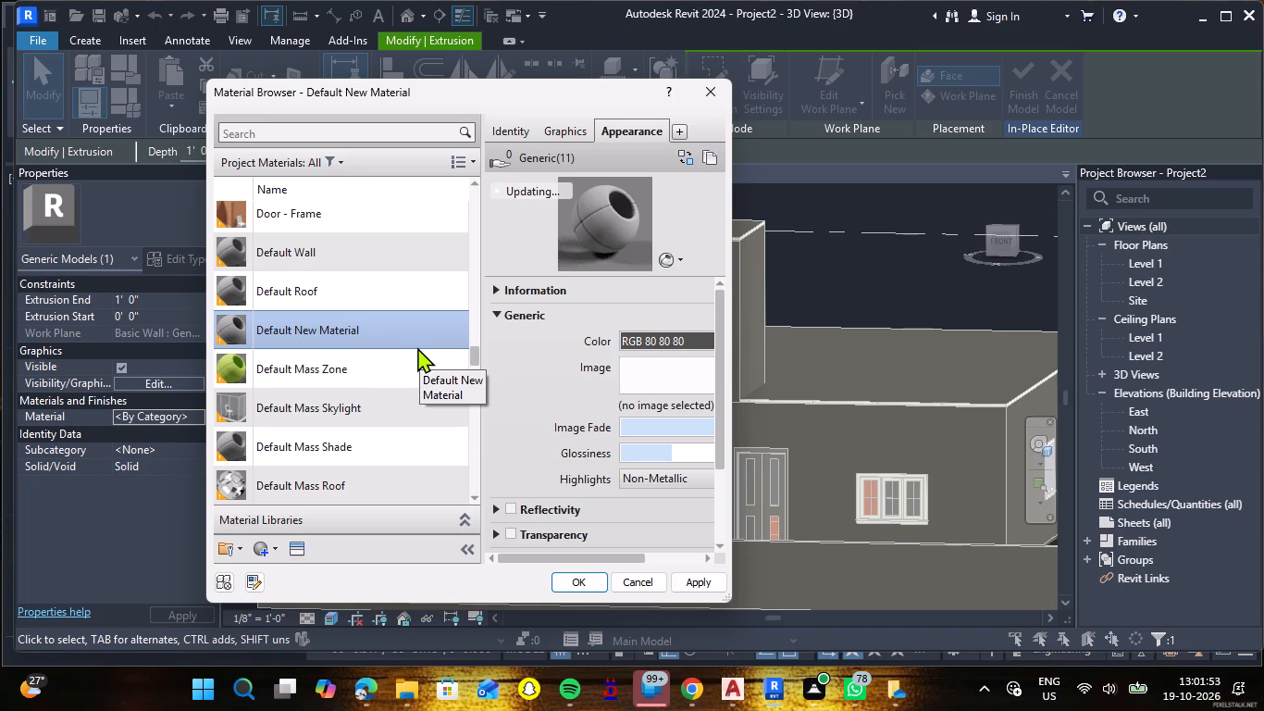
pyautogui.rightClick(311, 328)
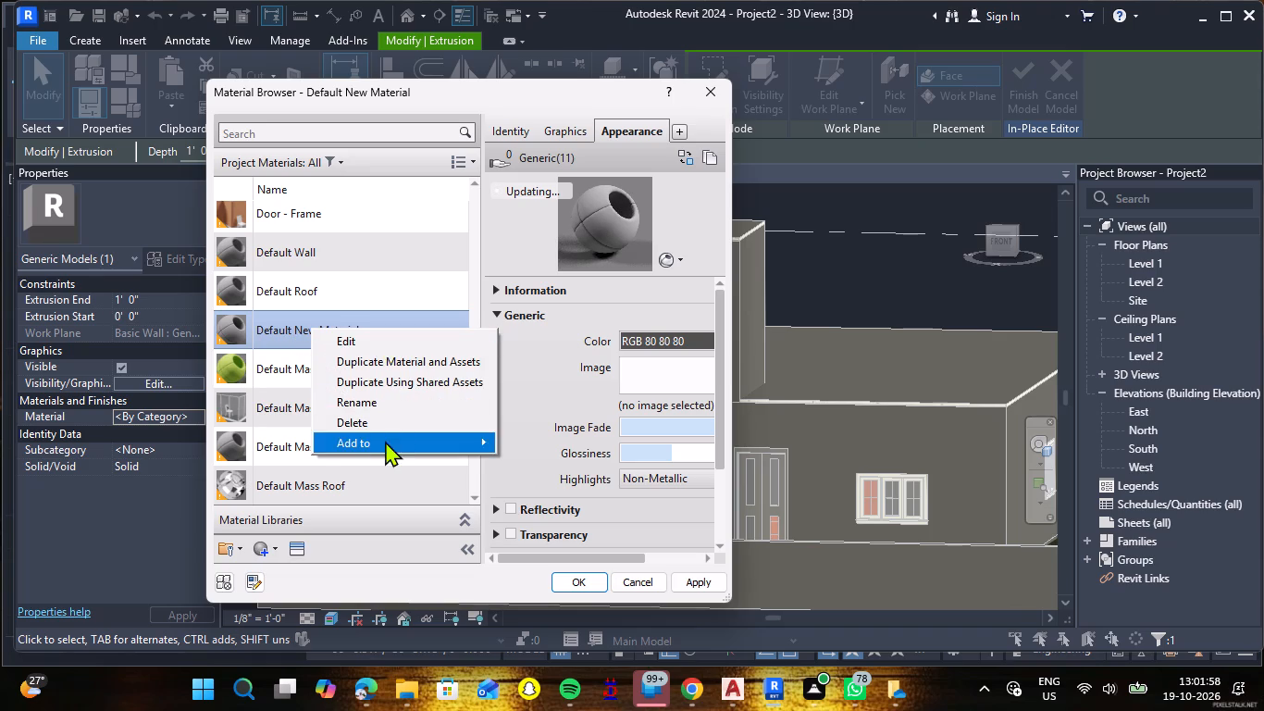
pyautogui.click(409, 403)
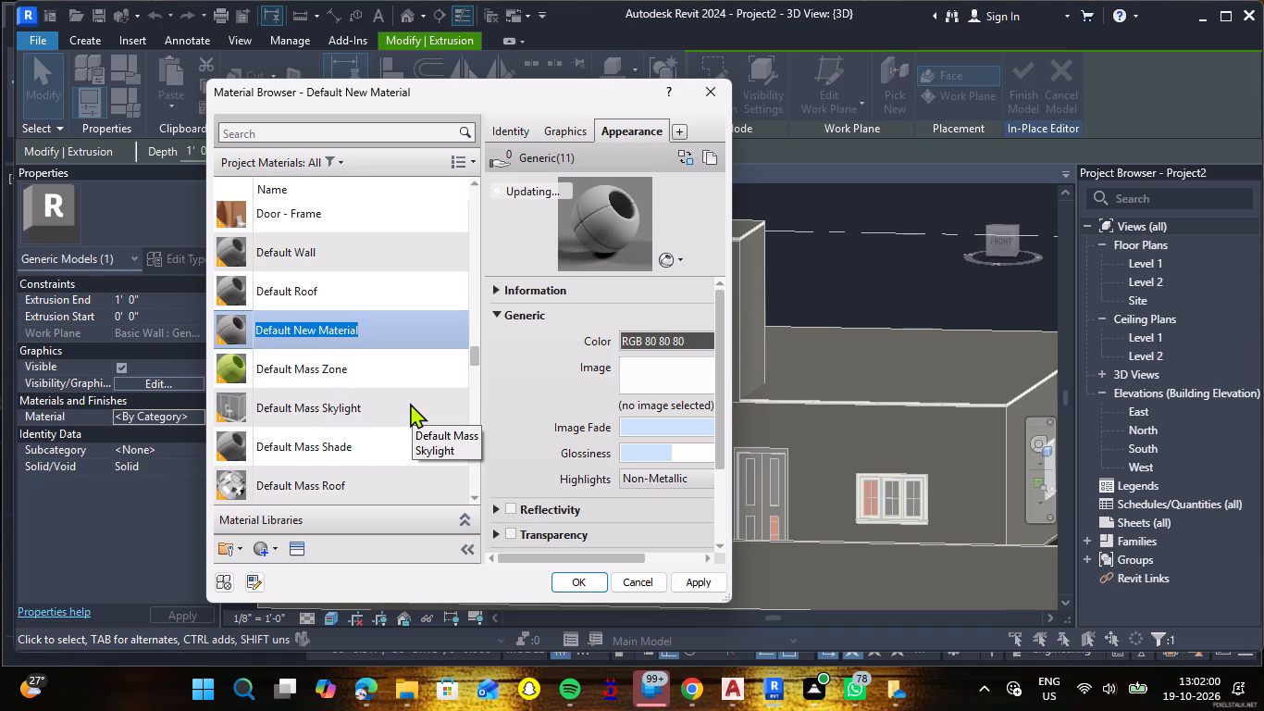
pyautogui.press('BackSpace')
pyautogui.write('PAINT')
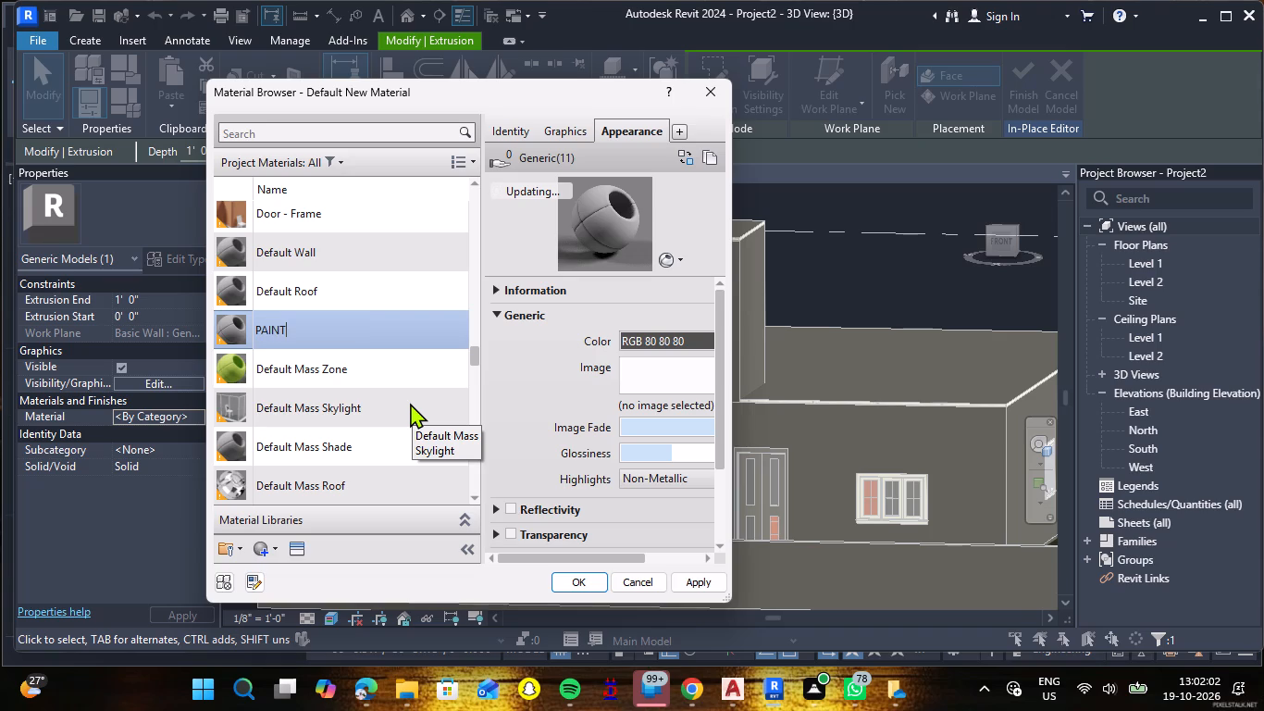
pyautogui.press('space')
pyautogui.press('1')
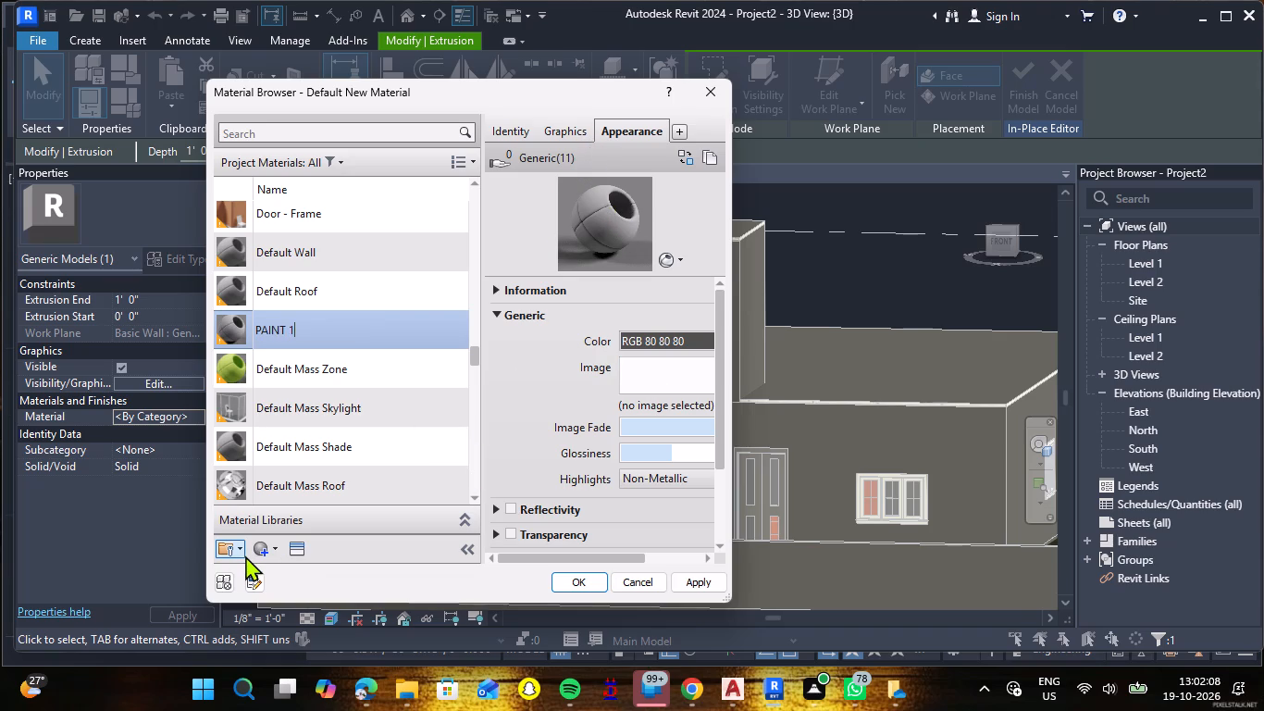
# Open the Asset Browser for PAINT 1 and look through the physical material libraries and their categories.
pyautogui.click(308, 551)
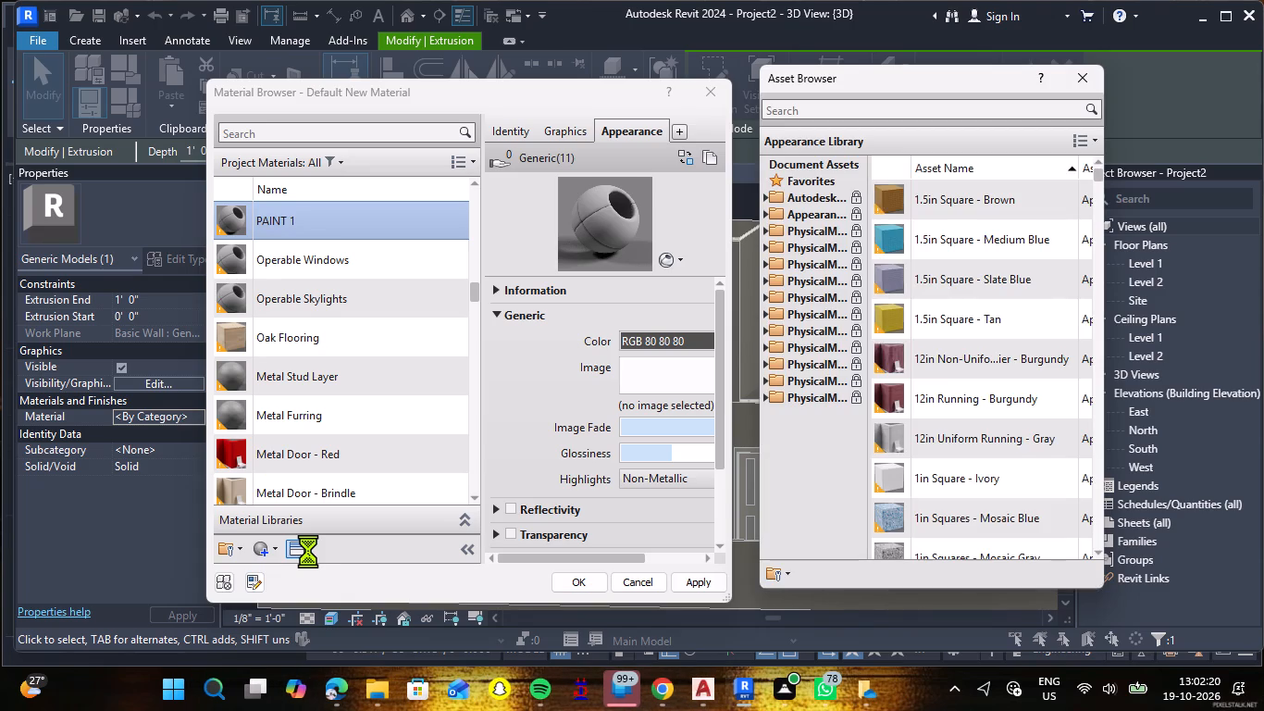
pyautogui.click(826, 296)
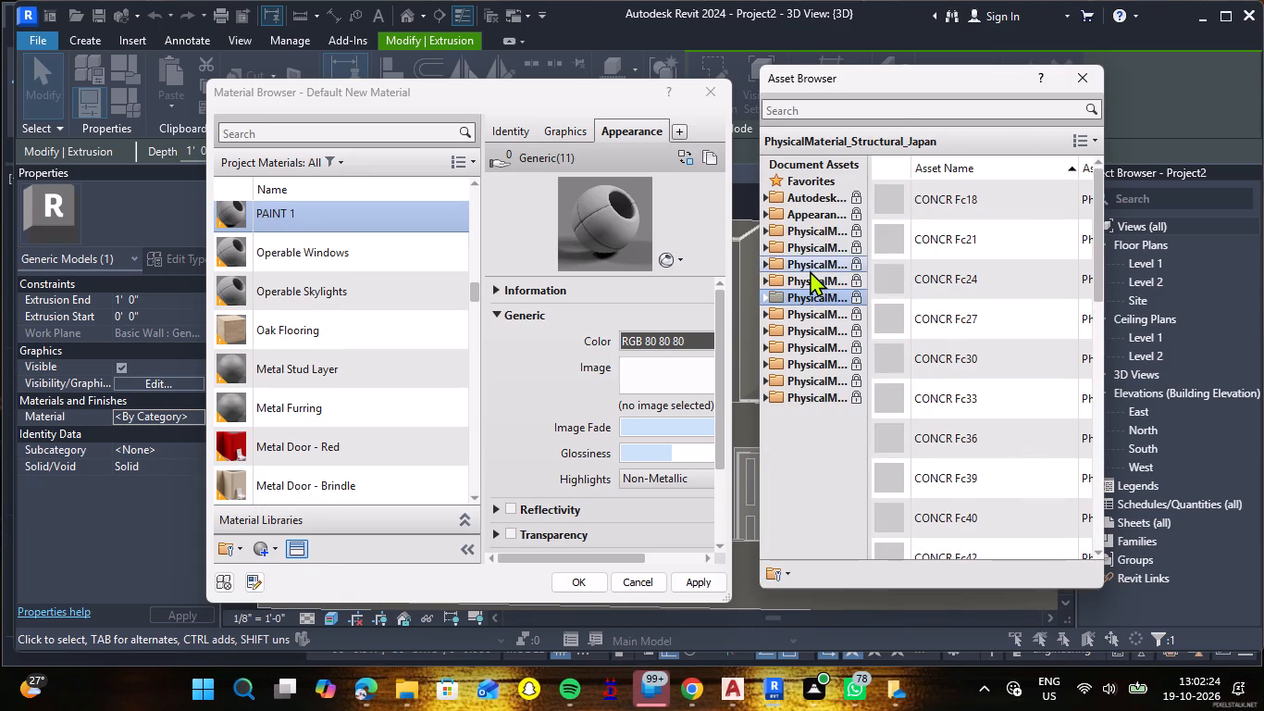
pyautogui.click(810, 270)
pyautogui.click(807, 281)
pyautogui.click(763, 296)
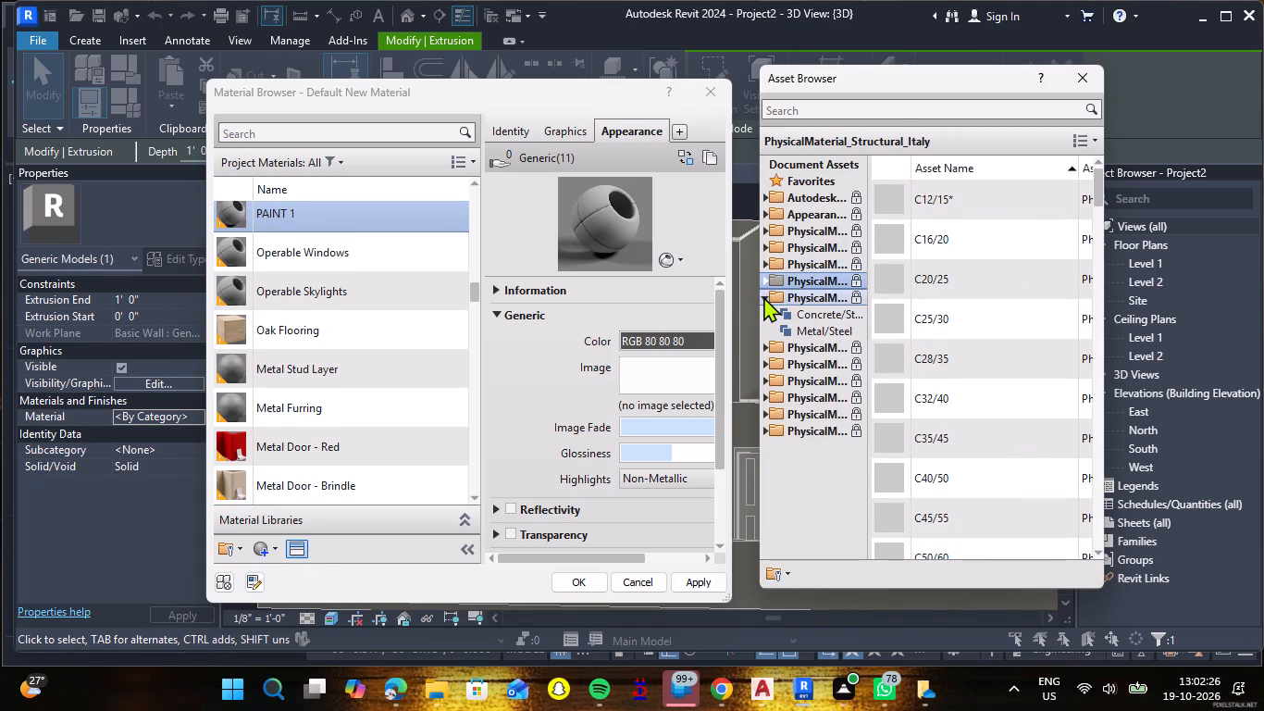
pyautogui.click(765, 350)
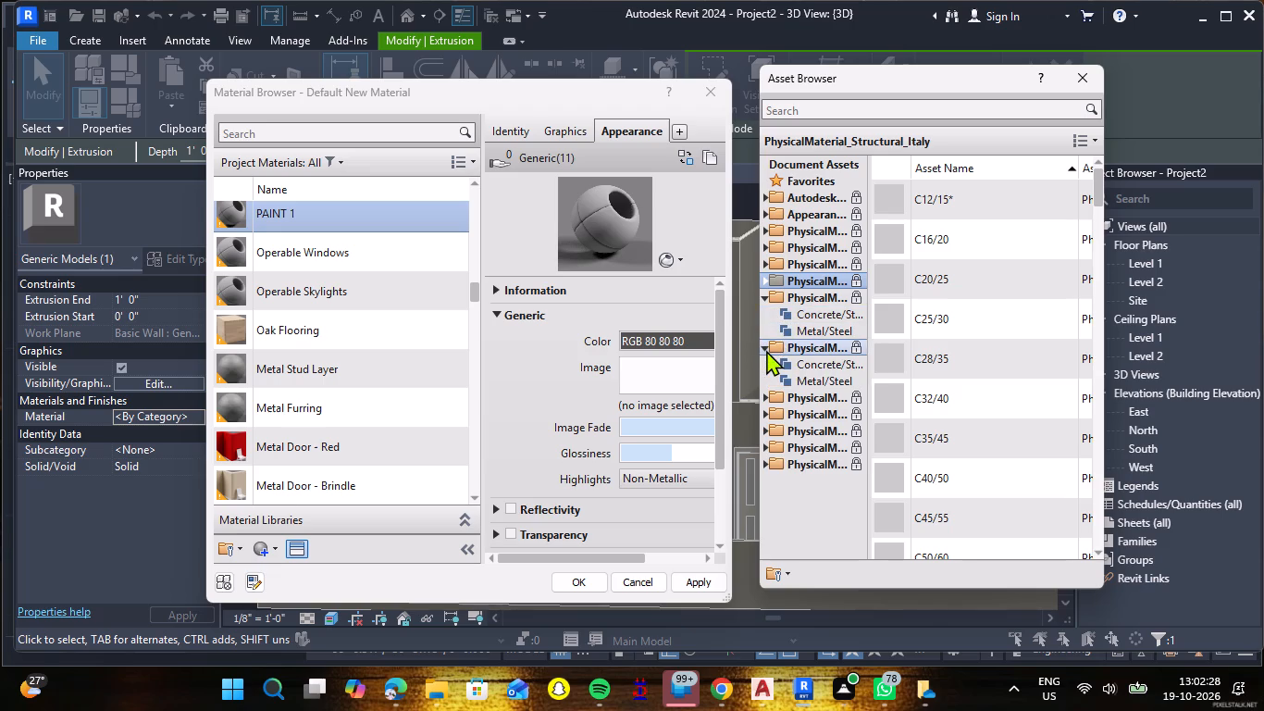
pyautogui.click(768, 396)
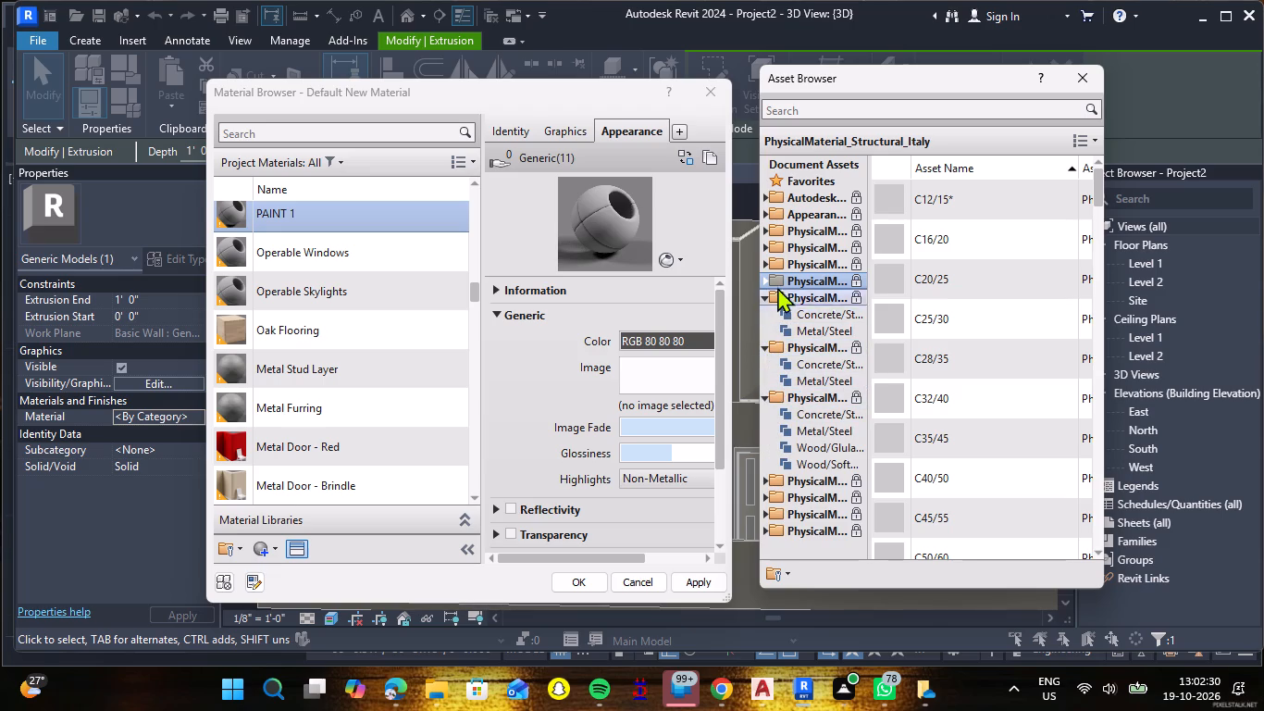